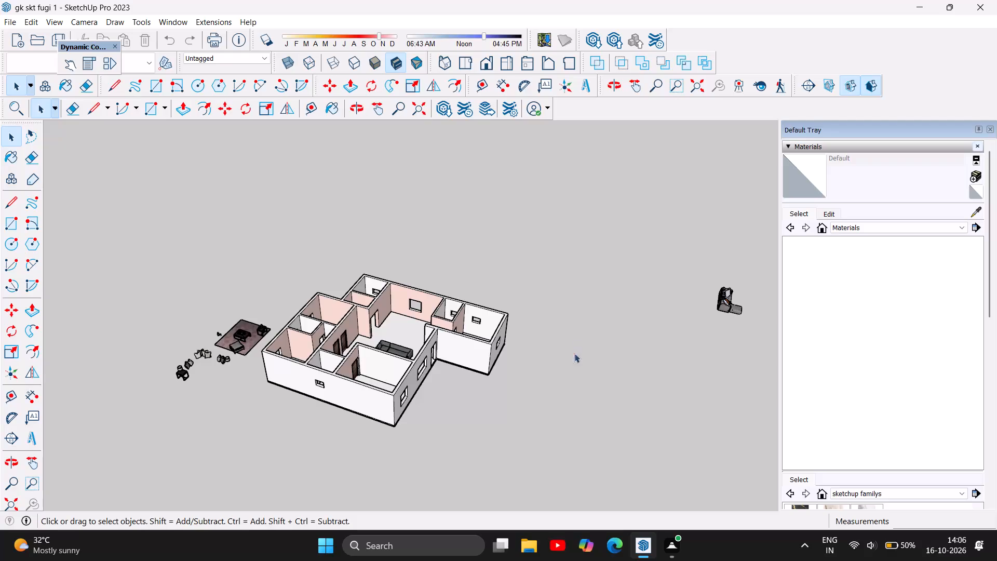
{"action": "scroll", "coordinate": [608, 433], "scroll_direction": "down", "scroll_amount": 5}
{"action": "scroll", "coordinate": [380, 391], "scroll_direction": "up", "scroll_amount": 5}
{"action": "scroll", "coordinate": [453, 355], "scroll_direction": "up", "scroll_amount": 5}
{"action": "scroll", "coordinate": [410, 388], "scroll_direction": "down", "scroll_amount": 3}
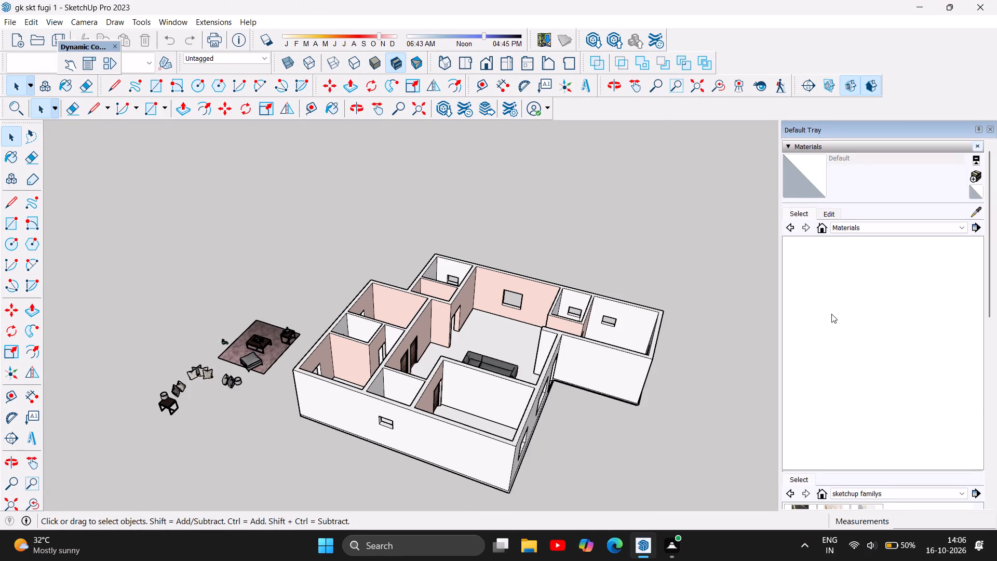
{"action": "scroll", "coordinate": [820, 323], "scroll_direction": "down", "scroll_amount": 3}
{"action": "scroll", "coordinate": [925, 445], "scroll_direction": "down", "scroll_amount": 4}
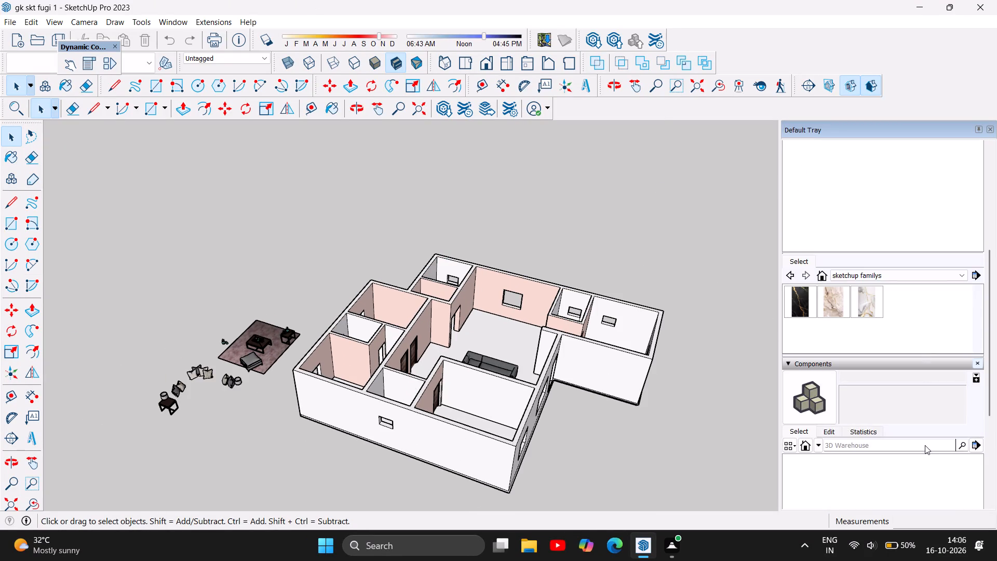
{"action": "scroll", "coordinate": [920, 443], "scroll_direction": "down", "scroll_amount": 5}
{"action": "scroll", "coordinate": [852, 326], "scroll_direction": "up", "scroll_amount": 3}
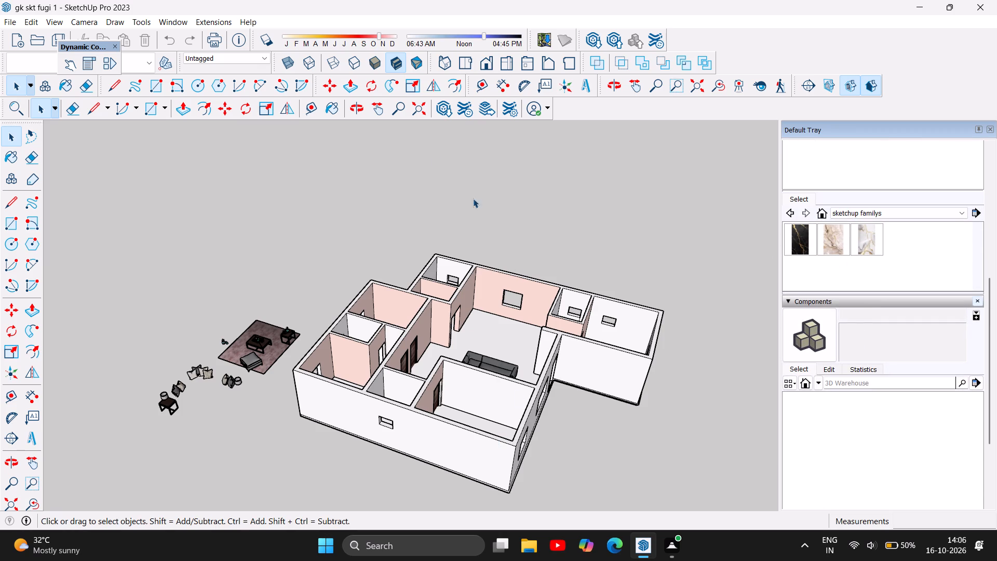
Examine the house model's exterior walls and window openings from several sides.
{"action": "left_click", "coordinate": [351, 109]}
{"action": "left_click_drag", "start_coordinate": [311, 320], "coordinate": [671, 255]}
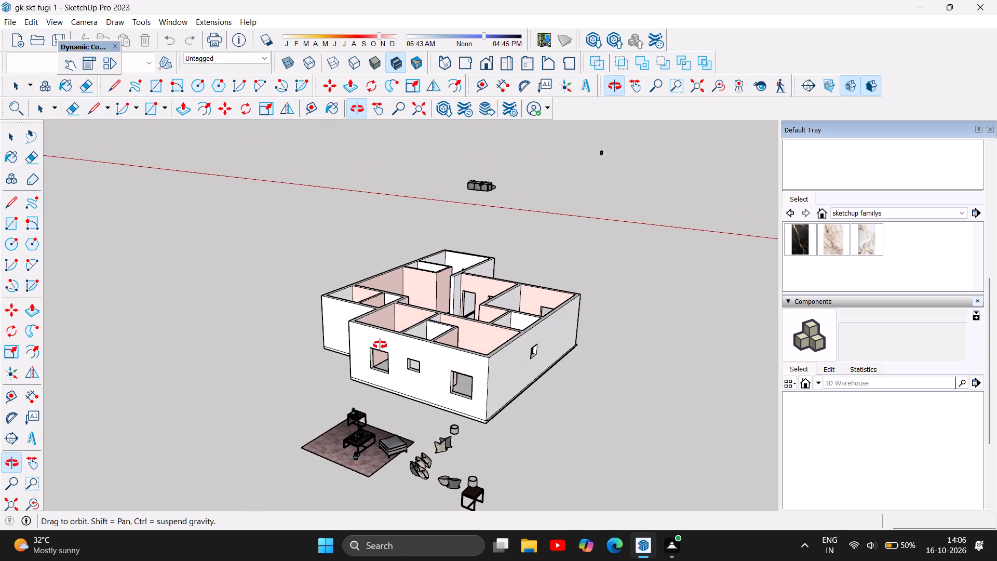
{"action": "left_click_drag", "start_coordinate": [378, 345], "coordinate": [616, 305]}
{"action": "left_click_drag", "start_coordinate": [278, 333], "coordinate": [611, 364]}
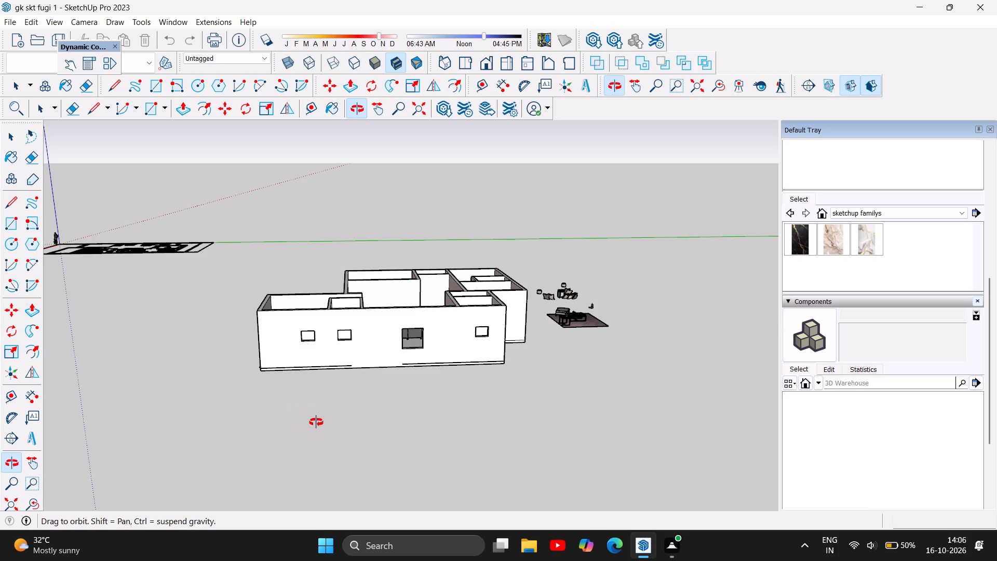
{"action": "left_click_drag", "start_coordinate": [218, 374], "coordinate": [182, 356]}
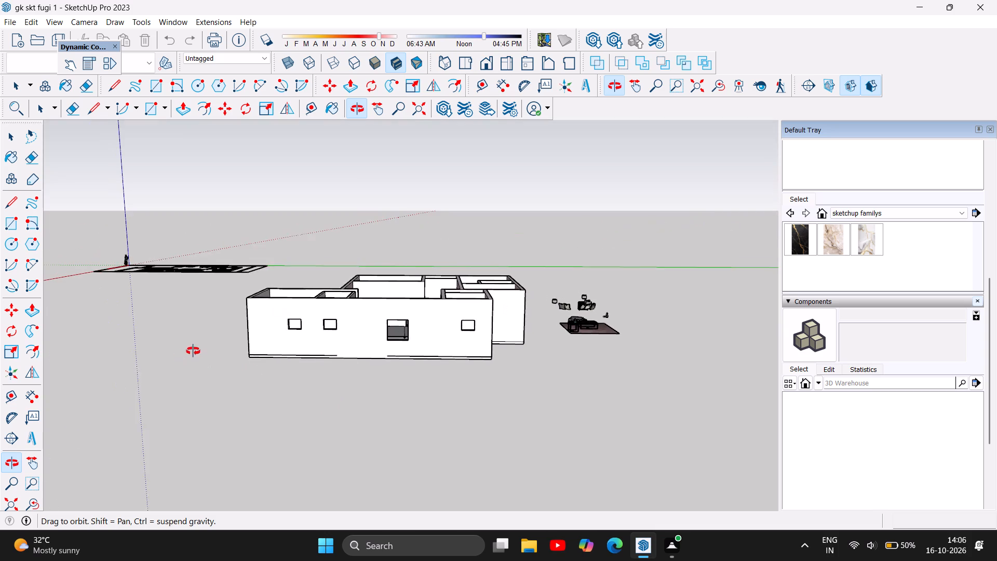
{"action": "scroll", "coordinate": [372, 358], "scroll_direction": "up", "scroll_amount": 16}
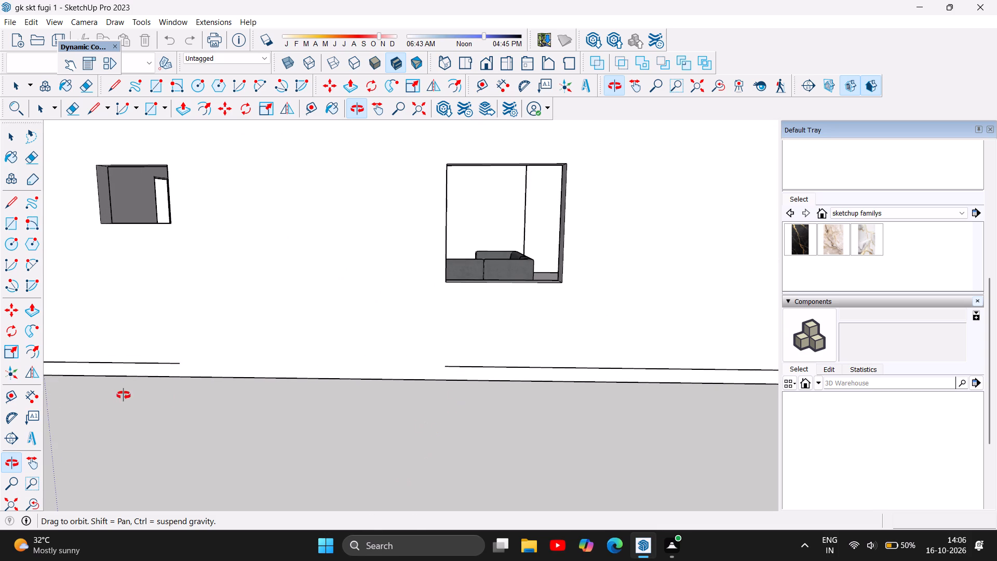
{"action": "left_click_drag", "start_coordinate": [130, 395], "coordinate": [415, 392]}
{"action": "left_click_drag", "start_coordinate": [368, 377], "coordinate": [389, 385]}
{"action": "scroll", "coordinate": [397, 384], "scroll_direction": "down", "scroll_amount": 4}
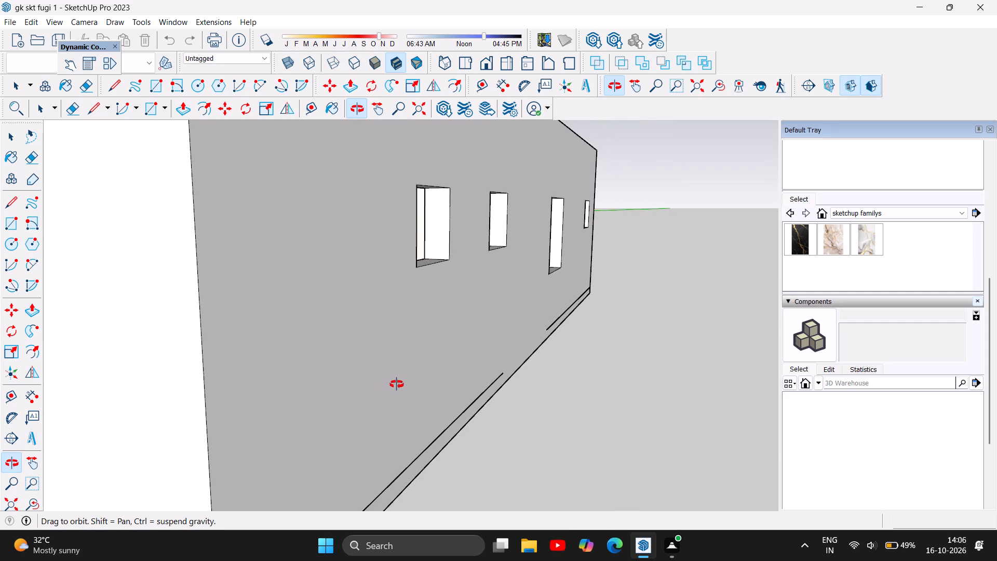
{"action": "scroll", "coordinate": [397, 384], "scroll_direction": "down", "scroll_amount": 10}
{"action": "left_click_drag", "start_coordinate": [158, 381], "coordinate": [218, 395]}
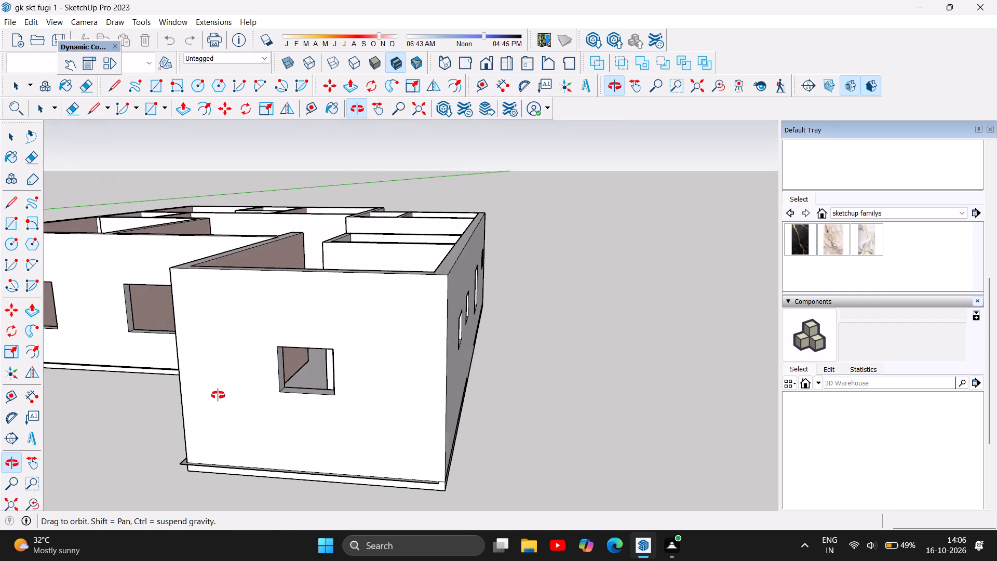
Inspect the ledge and floor slab edge along the base of the projecting end room's outer walls.
{"action": "scroll", "coordinate": [203, 482], "scroll_direction": "up", "scroll_amount": 9}
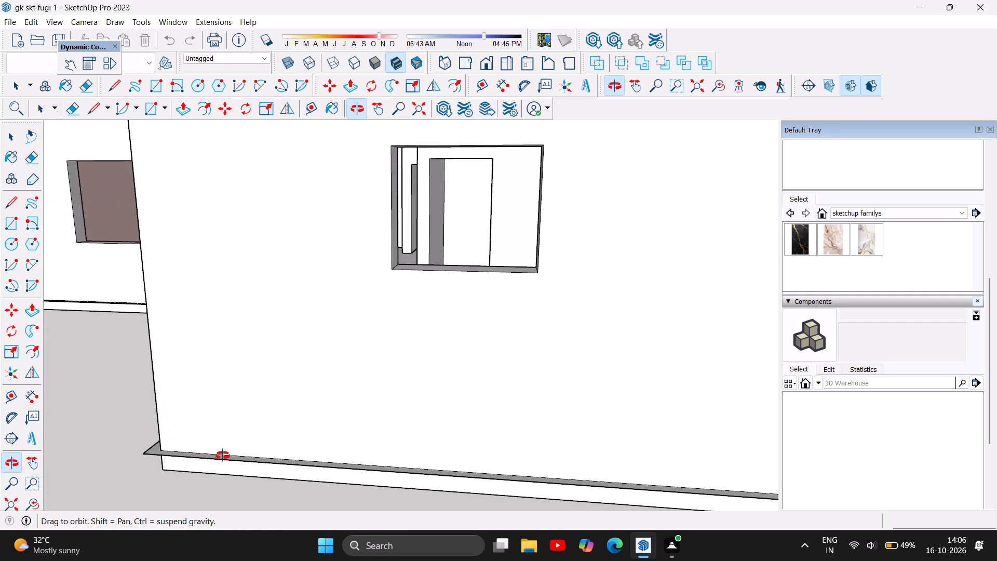
{"action": "scroll", "coordinate": [223, 456], "scroll_direction": "up", "scroll_amount": 1}
{"action": "left_click_drag", "start_coordinate": [234, 428], "coordinate": [244, 492]}
{"action": "scroll", "coordinate": [265, 383], "scroll_direction": "down", "scroll_amount": 5}
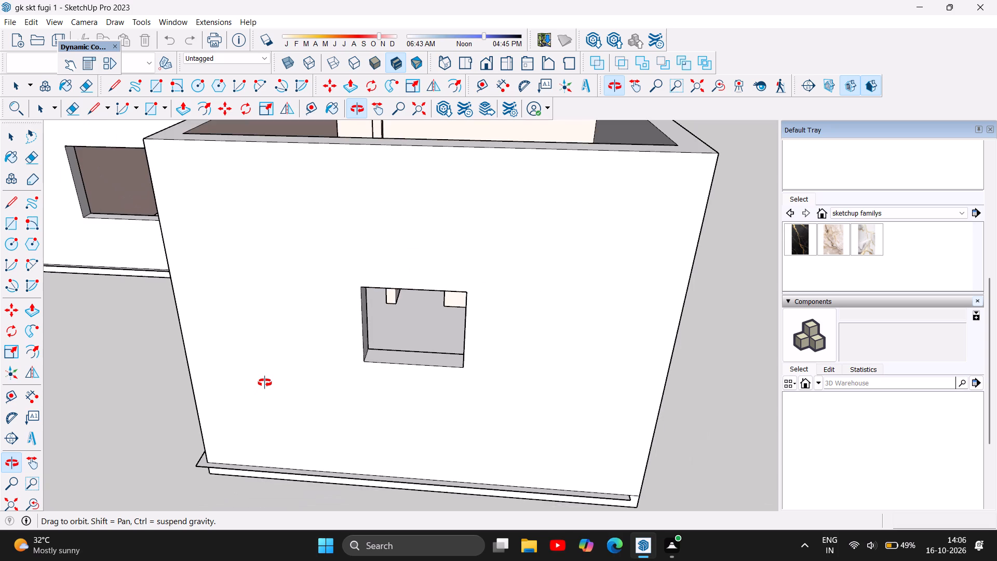
{"action": "scroll", "coordinate": [302, 394], "scroll_direction": "down", "scroll_amount": 6}
{"action": "left_click_drag", "start_coordinate": [260, 435], "coordinate": [299, 488]}
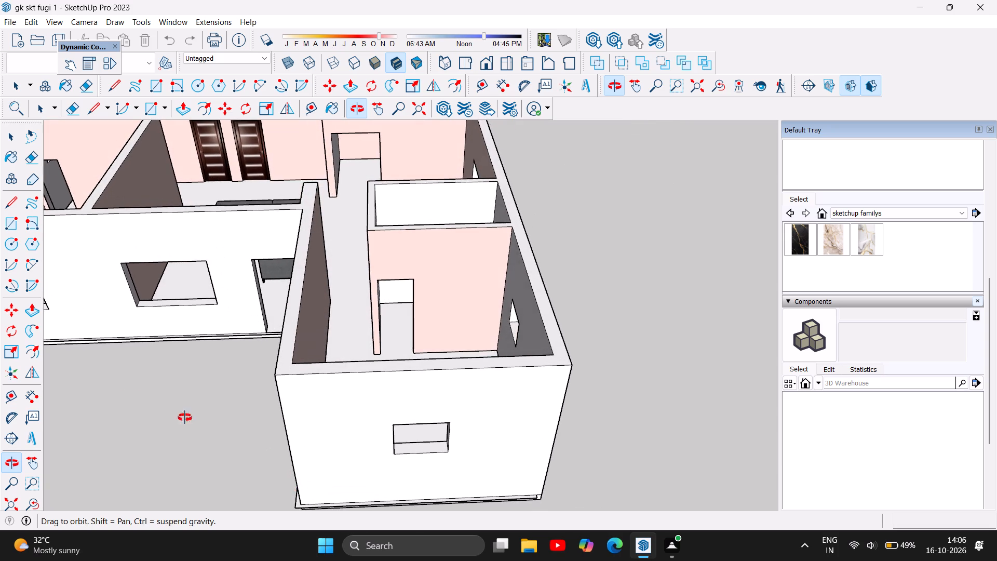
{"action": "left_click_drag", "start_coordinate": [128, 394], "coordinate": [261, 332]}
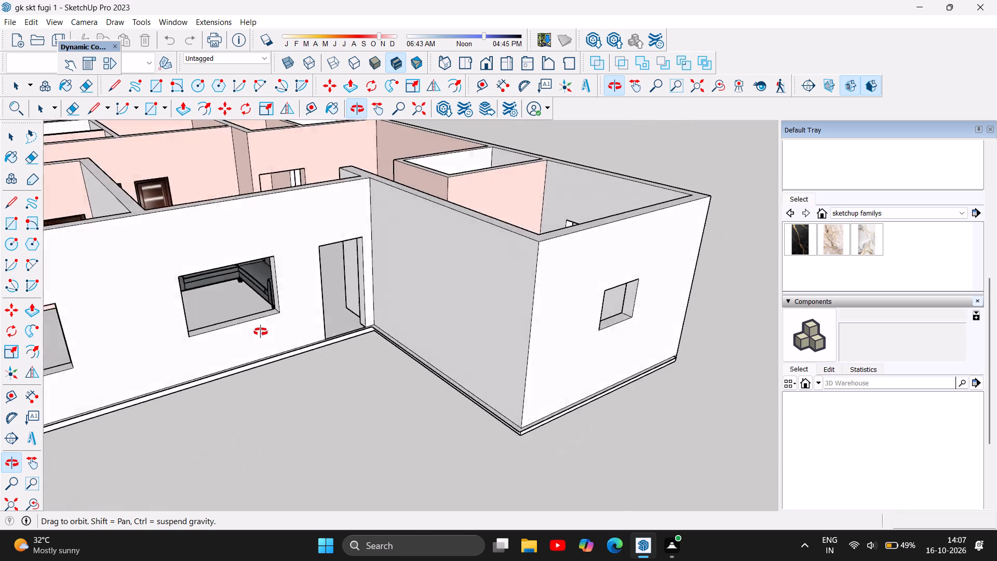
{"action": "left_click_drag", "start_coordinate": [261, 332], "coordinate": [198, 320]}
{"action": "scroll", "coordinate": [390, 398], "scroll_direction": "up", "scroll_amount": 4}
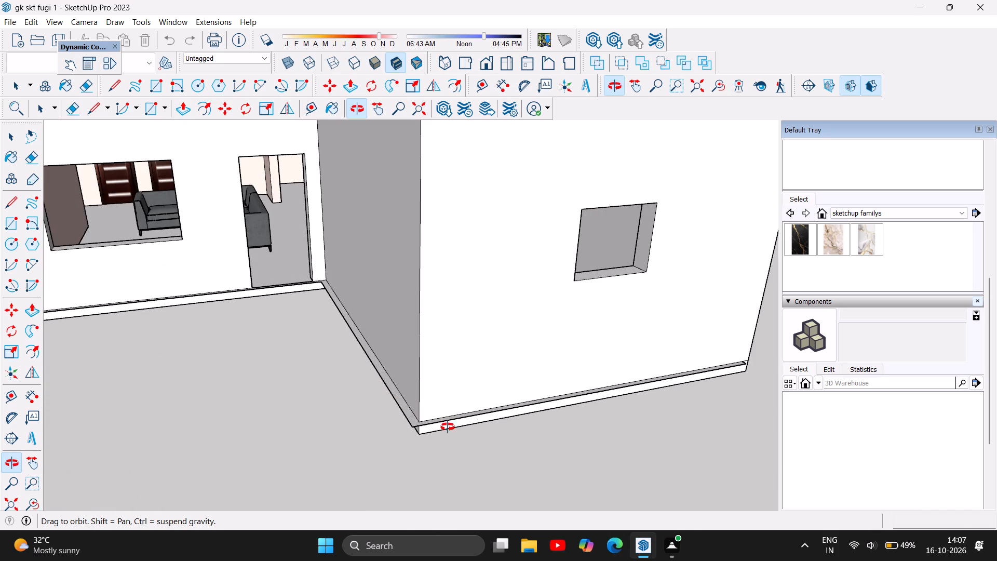
{"action": "scroll", "coordinate": [448, 427], "scroll_direction": "up", "scroll_amount": 10}
{"action": "scroll", "coordinate": [396, 428], "scroll_direction": "up", "scroll_amount": 6}
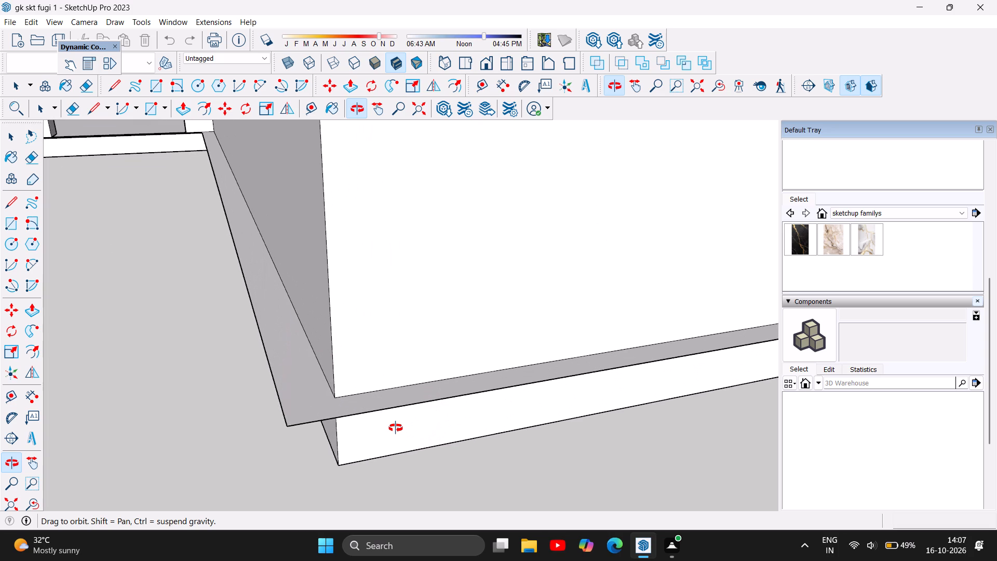
{"action": "scroll", "coordinate": [301, 425], "scroll_direction": "up", "scroll_amount": 1}
{"action": "scroll", "coordinate": [304, 423], "scroll_direction": "down", "scroll_amount": 4}
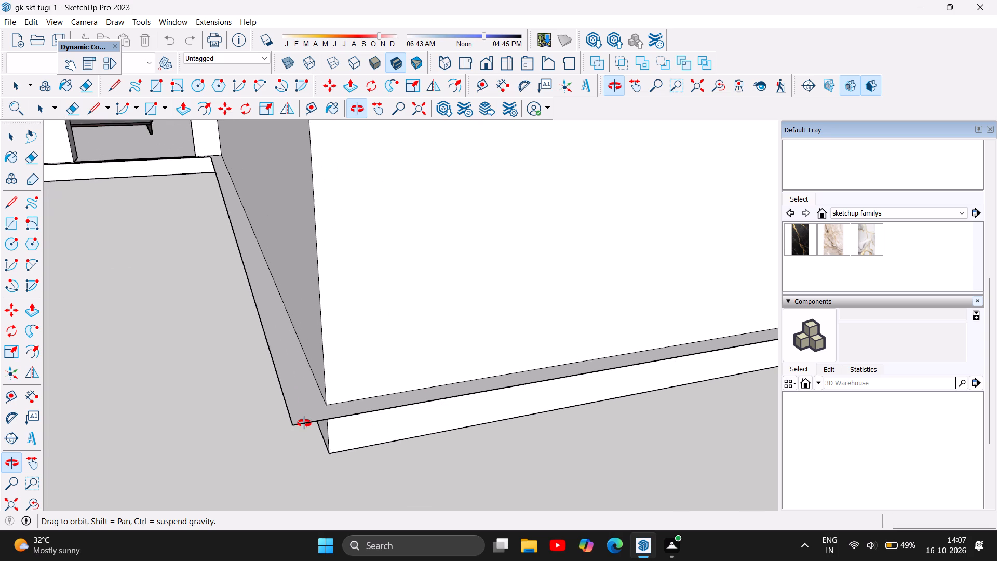
{"action": "scroll", "coordinate": [304, 423], "scroll_direction": "down", "scroll_amount": 16}
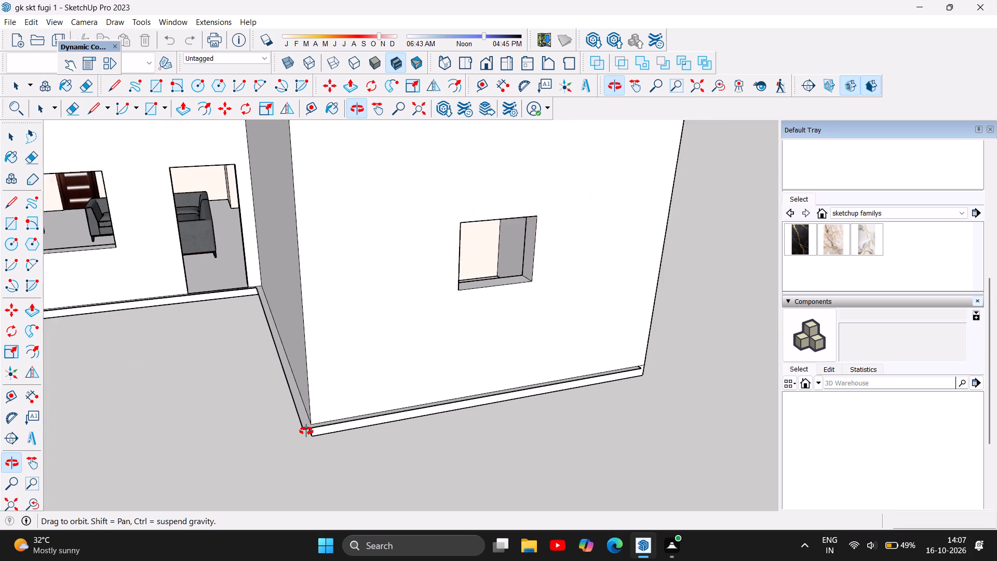
{"action": "scroll", "coordinate": [306, 431], "scroll_direction": "down", "scroll_amount": 1}
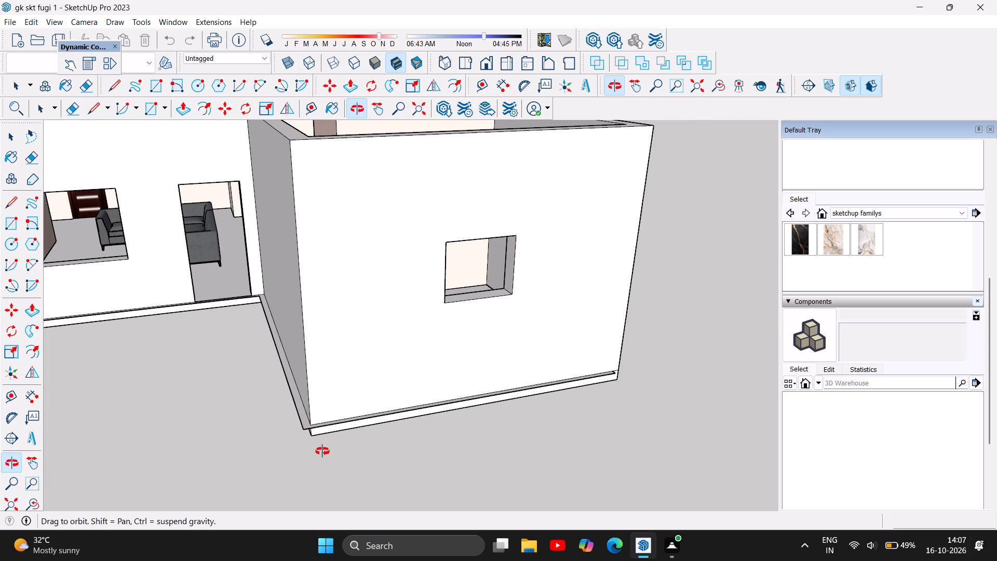
{"action": "scroll", "coordinate": [326, 459], "scroll_direction": "down", "scroll_amount": 4}
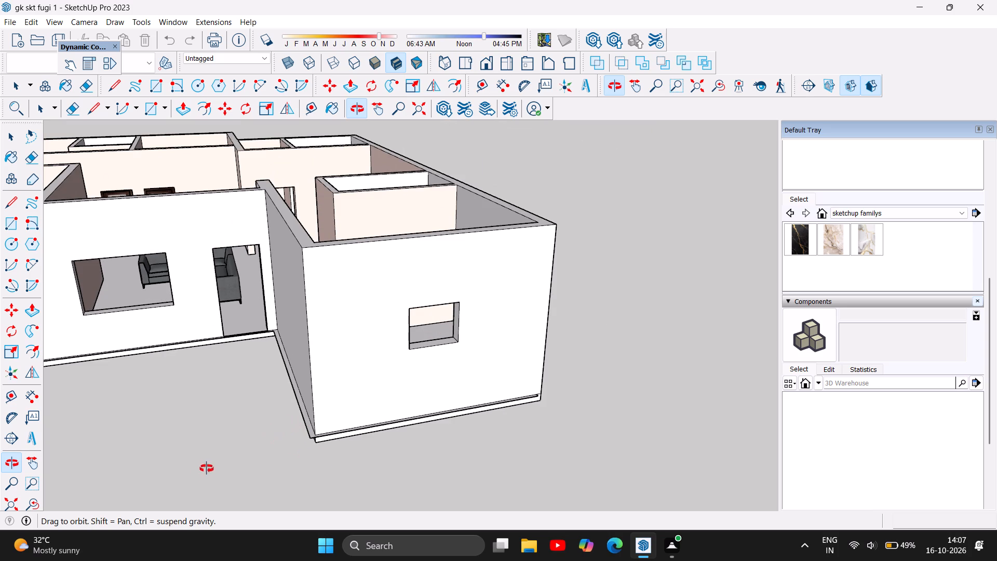
Examine the entrance doorway and the inner corner where the front wall meets the projecting end room.
{"action": "left_click_drag", "start_coordinate": [203, 449], "coordinate": [294, 445]}
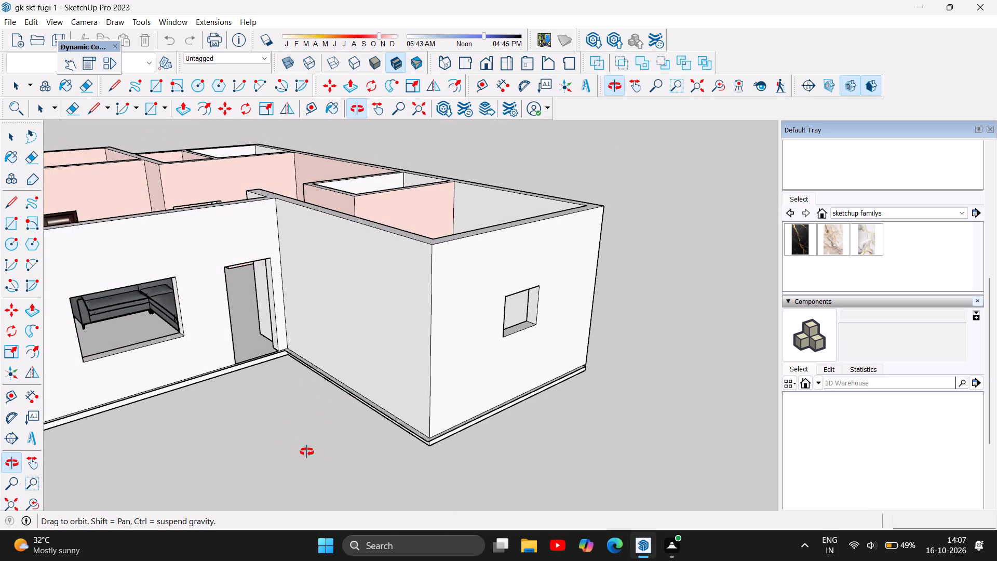
{"action": "scroll", "coordinate": [312, 457], "scroll_direction": "down", "scroll_amount": 6}
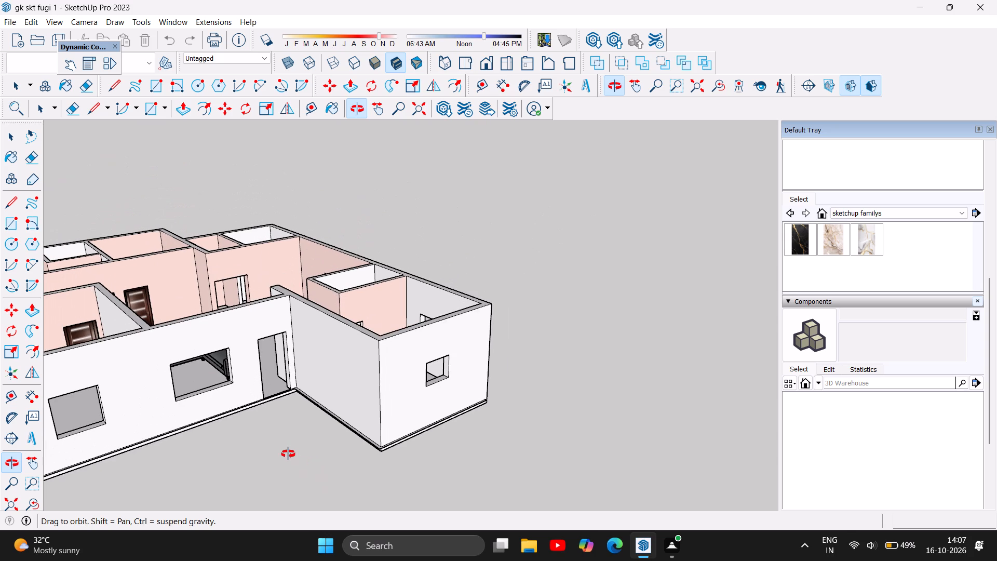
{"action": "scroll", "coordinate": [277, 378], "scroll_direction": "up", "scroll_amount": 6}
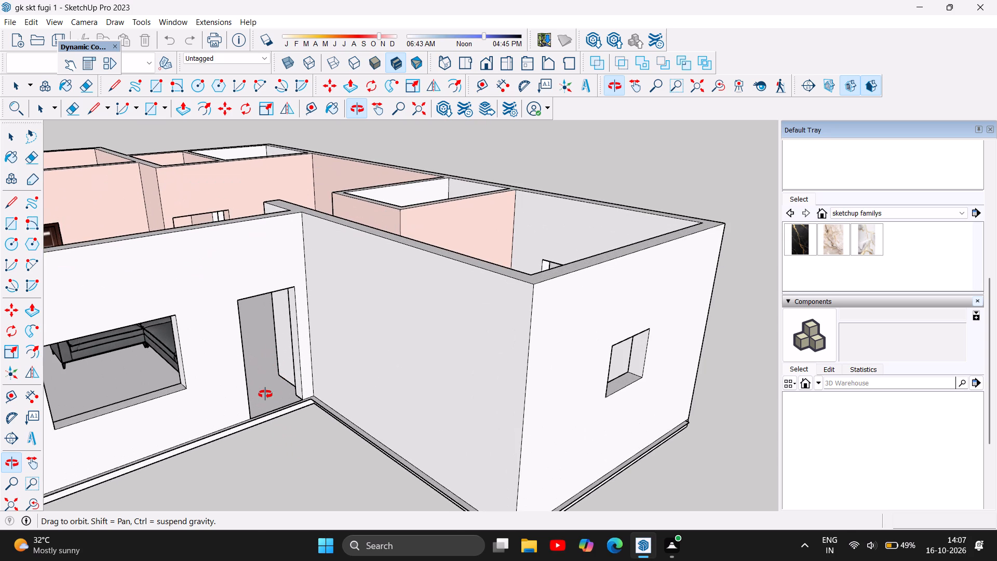
{"action": "scroll", "coordinate": [265, 394], "scroll_direction": "up", "scroll_amount": 2}
{"action": "left_click_drag", "start_coordinate": [358, 464], "coordinate": [321, 459]}
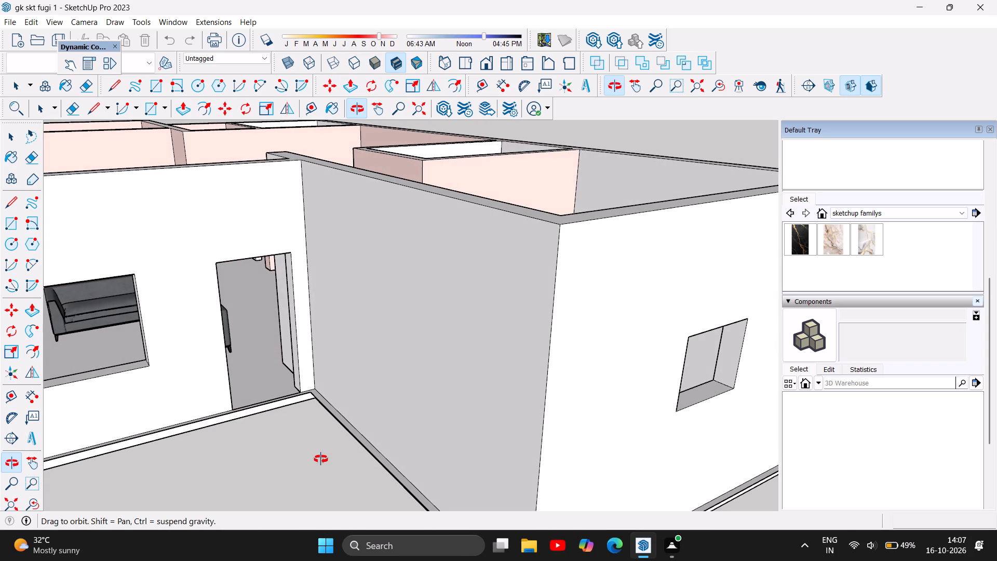
{"action": "left_click_drag", "start_coordinate": [321, 459], "coordinate": [345, 406]}
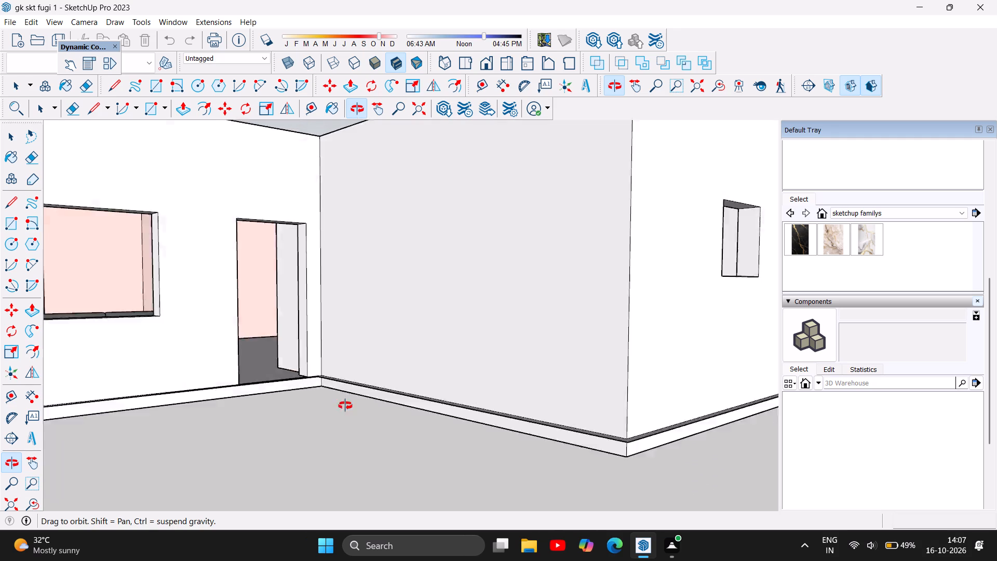
{"action": "left_click_drag", "start_coordinate": [345, 406], "coordinate": [267, 472]}
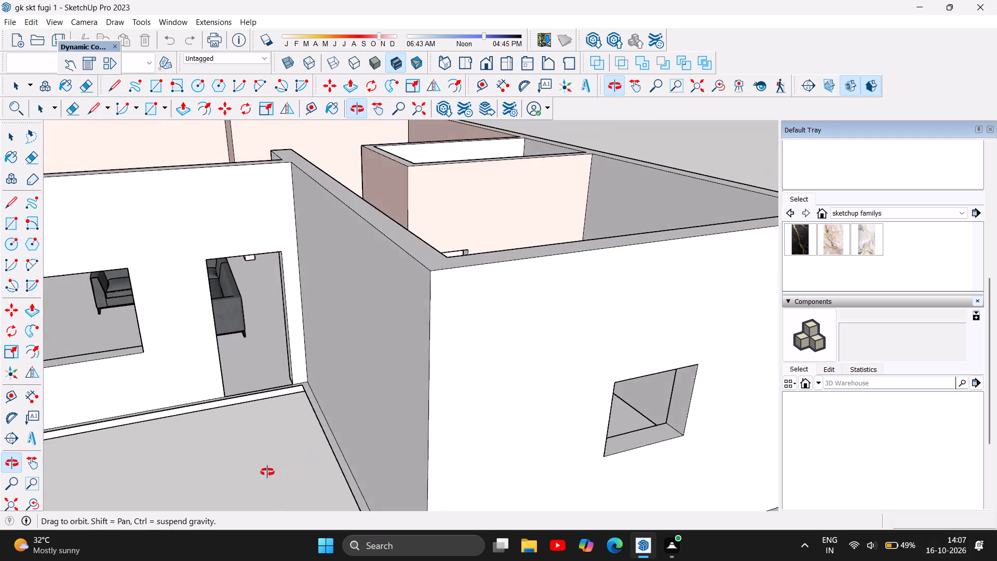
{"action": "left_click_drag", "start_coordinate": [267, 472], "coordinate": [310, 484]}
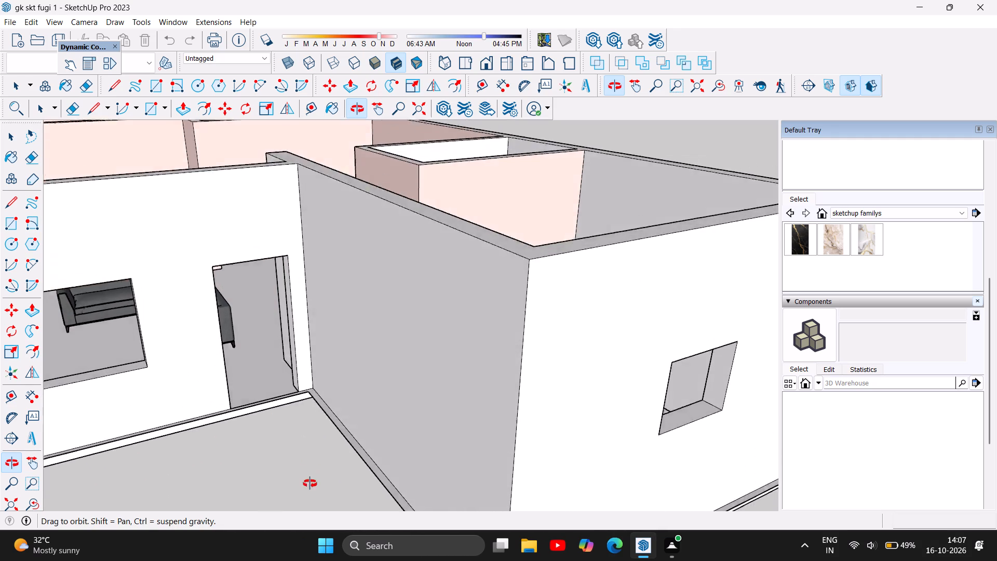
{"action": "left_click_drag", "start_coordinate": [310, 484], "coordinate": [310, 485]}
{"action": "scroll", "coordinate": [278, 449], "scroll_direction": "down", "scroll_amount": 6}
Review the interior layout from above, including the living area with the sofa and the projecting end room.
{"action": "left_click_drag", "start_coordinate": [288, 399], "coordinate": [240, 512]}
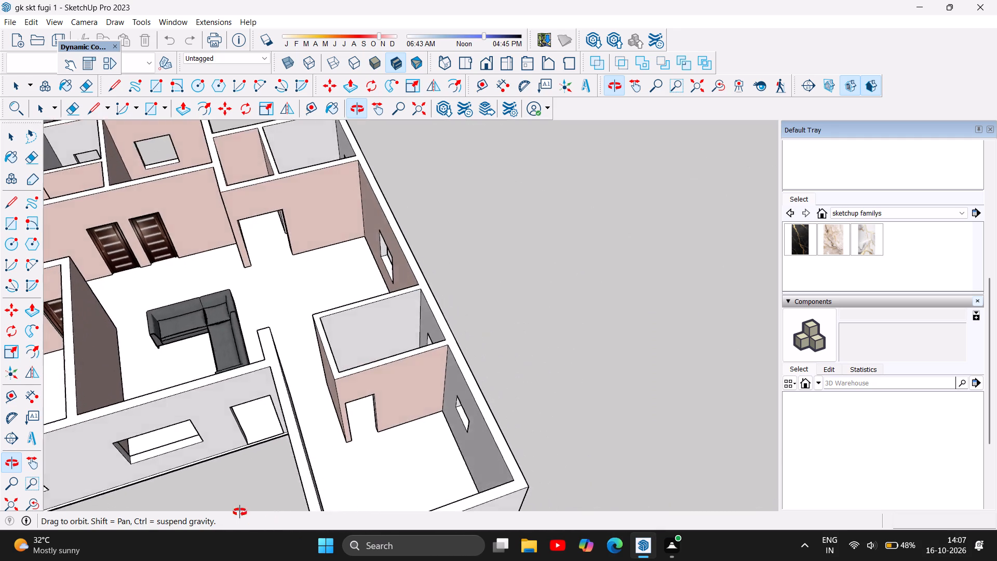
{"action": "left_click_drag", "start_coordinate": [240, 512], "coordinate": [478, 425]}
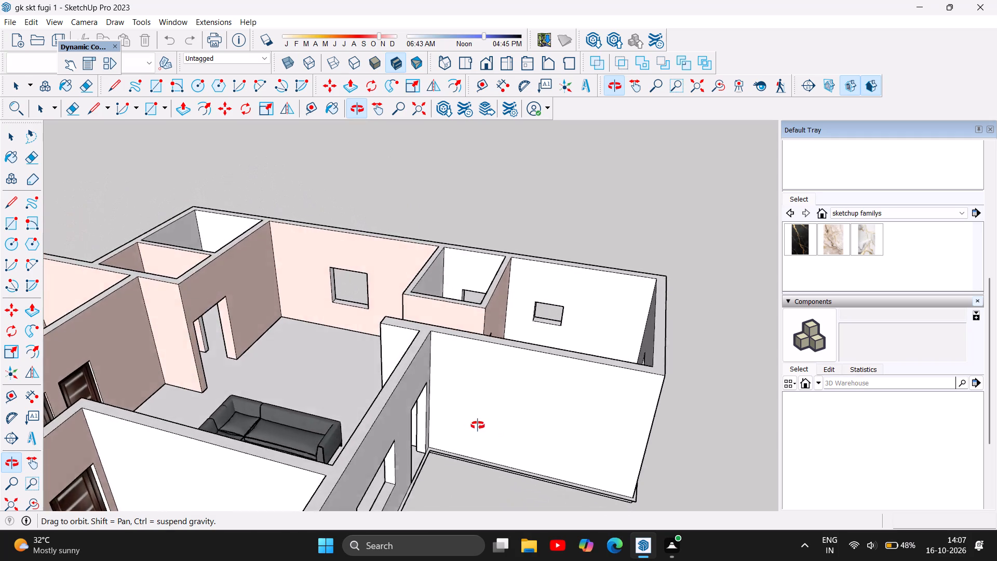
{"action": "left_click_drag", "start_coordinate": [478, 425], "coordinate": [718, 463]}
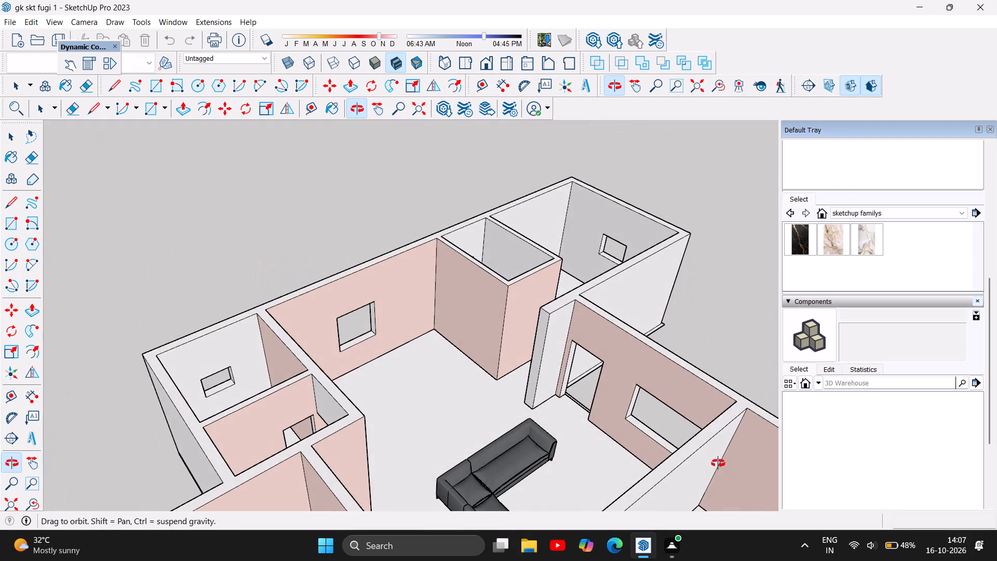
{"action": "left_click_drag", "start_coordinate": [718, 463], "coordinate": [698, 454]}
{"action": "scroll", "coordinate": [533, 395], "scroll_direction": "down", "scroll_amount": 4}
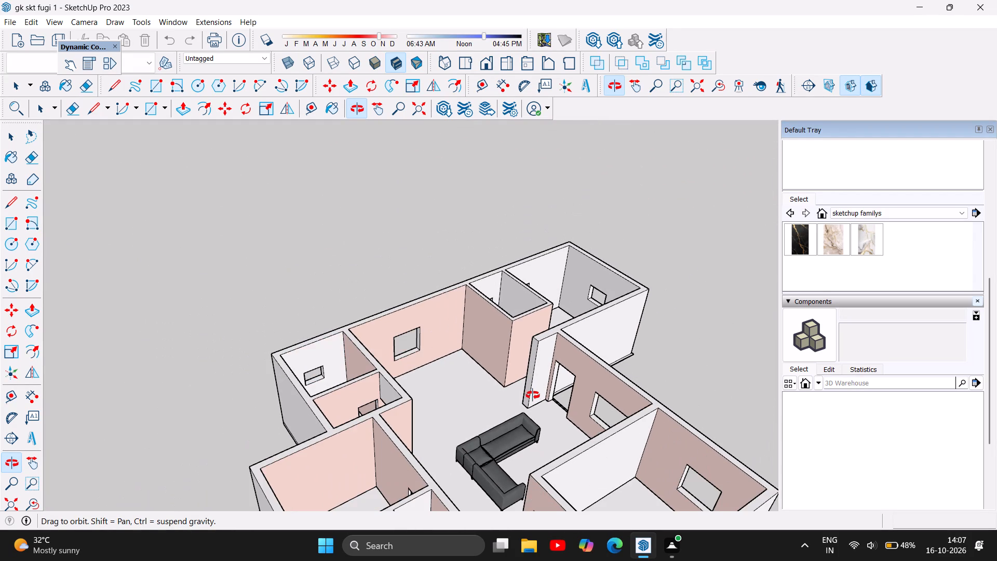
{"action": "left_click_drag", "start_coordinate": [492, 432], "coordinate": [595, 429]}
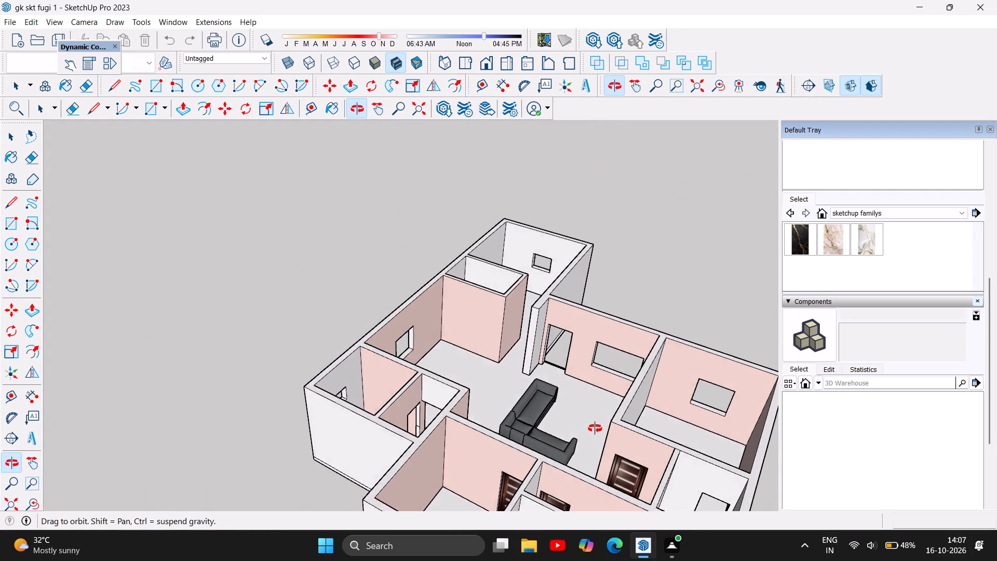
{"action": "left_click_drag", "start_coordinate": [595, 429], "coordinate": [485, 413]}
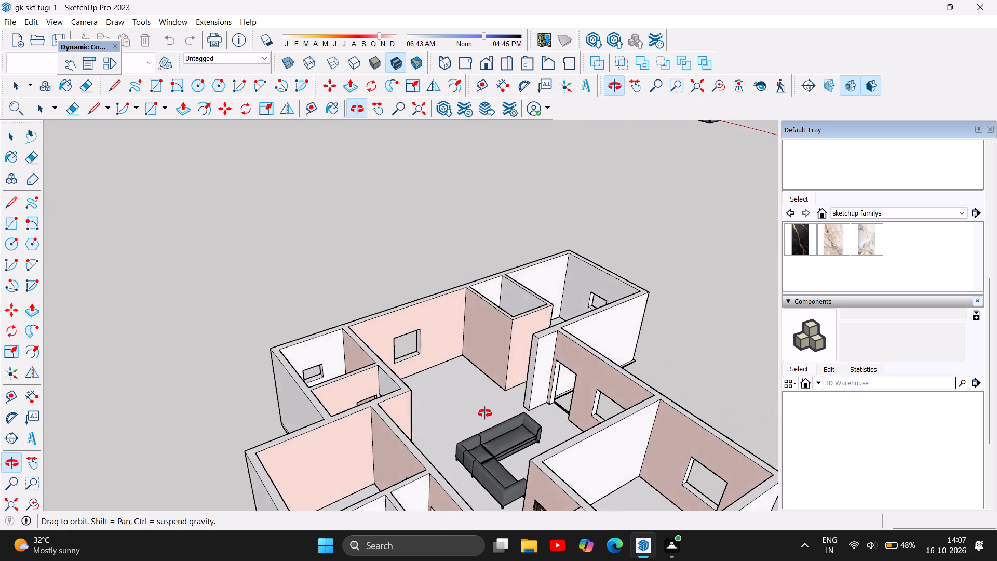
{"action": "left_click_drag", "start_coordinate": [485, 413], "coordinate": [71, 337]}
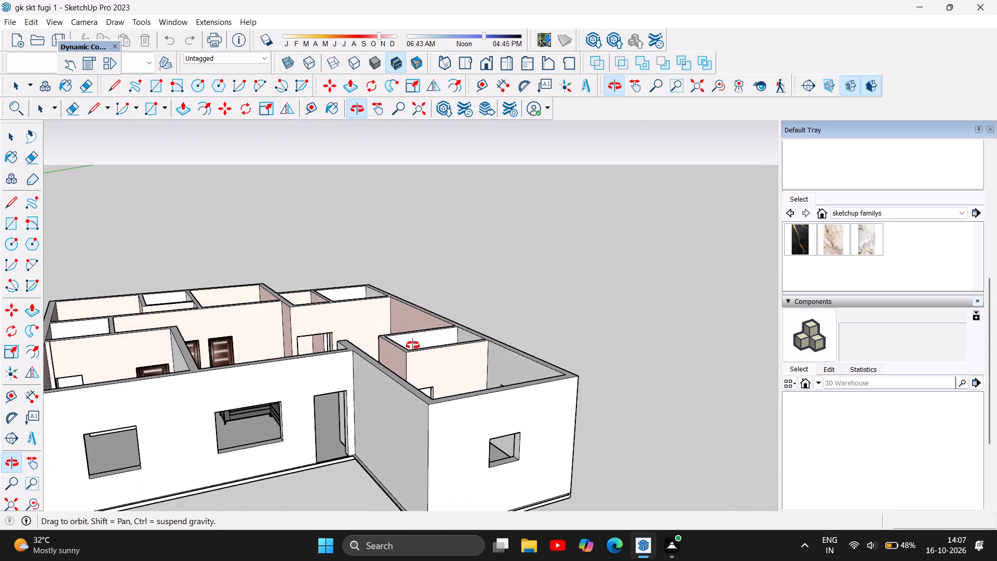
{"action": "left_click_drag", "start_coordinate": [477, 337], "coordinate": [331, 432]}
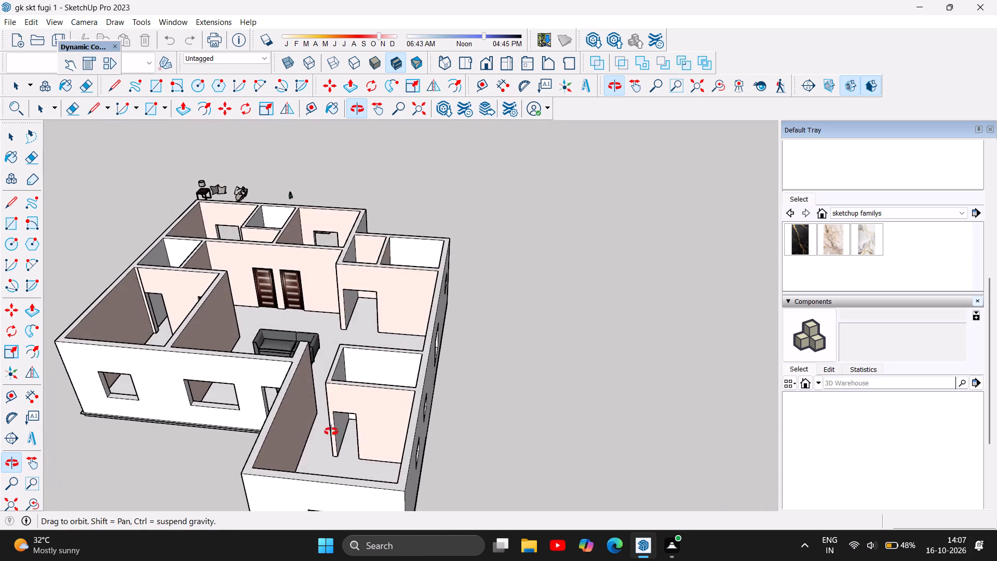
{"action": "left_click_drag", "start_coordinate": [331, 432], "coordinate": [396, 420]}
{"action": "scroll", "coordinate": [412, 482], "scroll_direction": "up", "scroll_amount": 2}
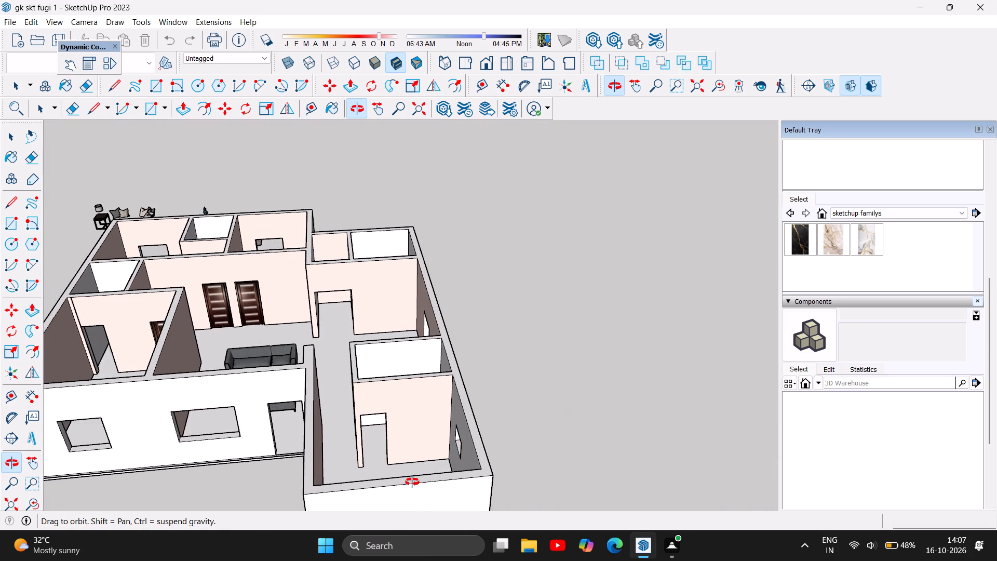
Examine the interior of the projecting end room and its inner doorway, including how it connects to the living area.
{"action": "scroll", "coordinate": [412, 482], "scroll_direction": "up", "scroll_amount": 2}
{"action": "scroll", "coordinate": [374, 414], "scroll_direction": "up", "scroll_amount": 5}
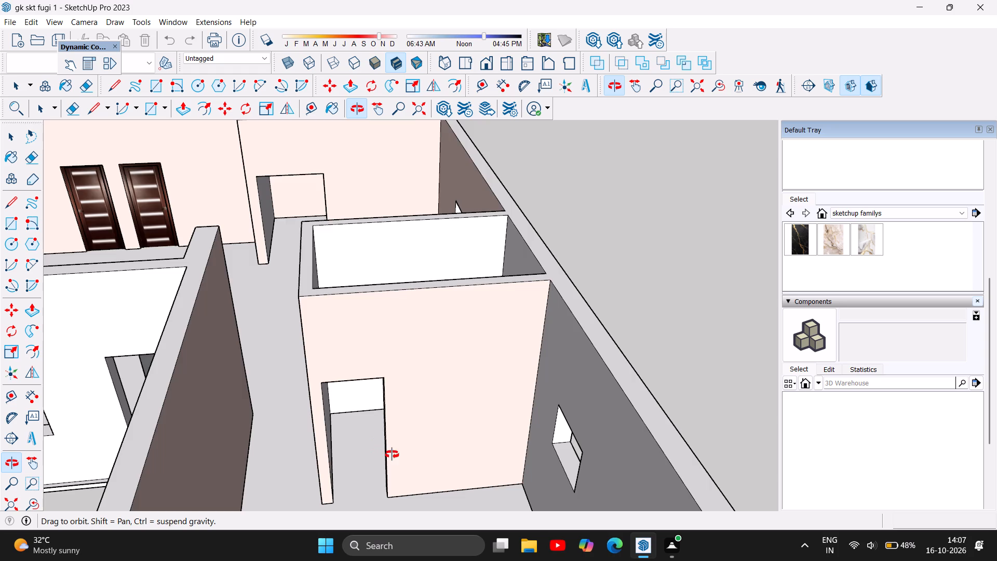
{"action": "left_click_drag", "start_coordinate": [392, 455], "coordinate": [395, 477]}
{"action": "scroll", "coordinate": [413, 431], "scroll_direction": "down", "scroll_amount": 3}
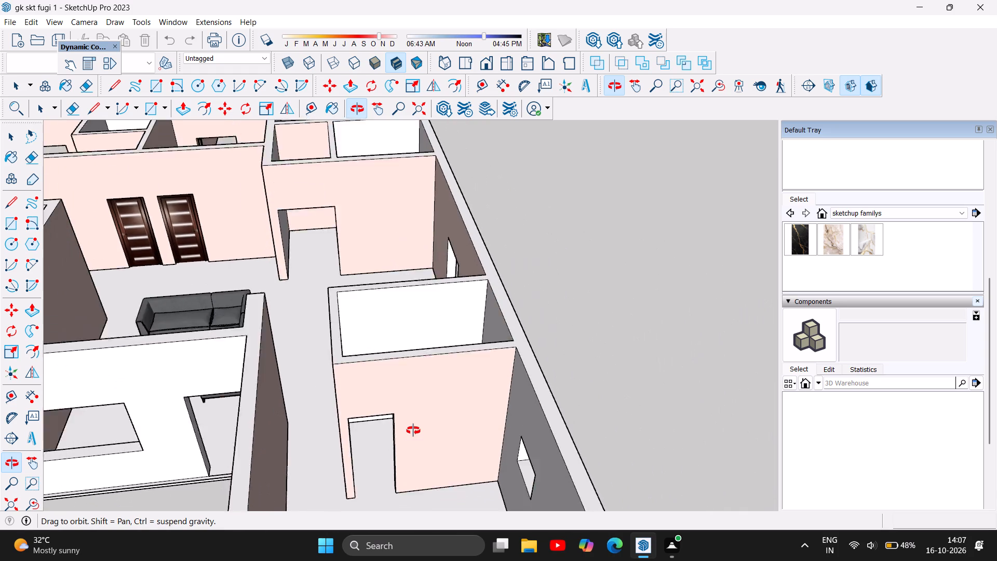
{"action": "scroll", "coordinate": [413, 431], "scroll_direction": "down", "scroll_amount": 12}
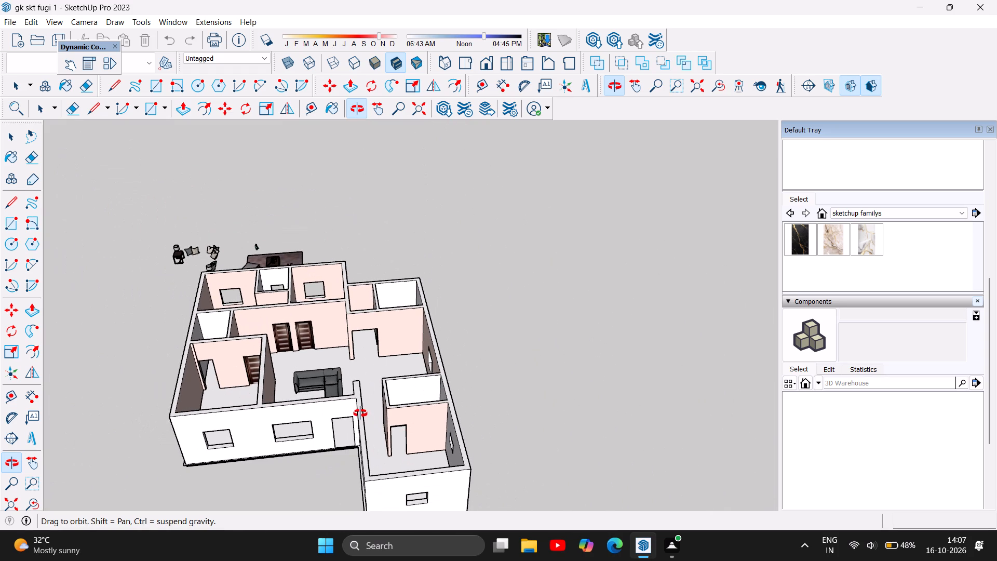
Inspect the L-shaped sofa in the living area up close, including its cushions and corner joint.
{"action": "scroll", "coordinate": [325, 379], "scroll_direction": "up", "scroll_amount": 6}
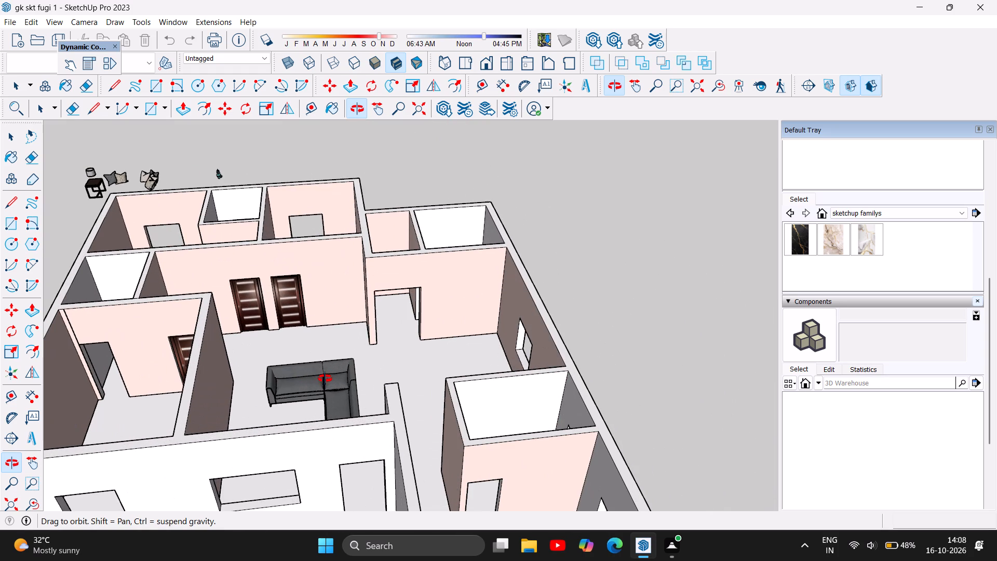
{"action": "scroll", "coordinate": [325, 379], "scroll_direction": "up", "scroll_amount": 7}
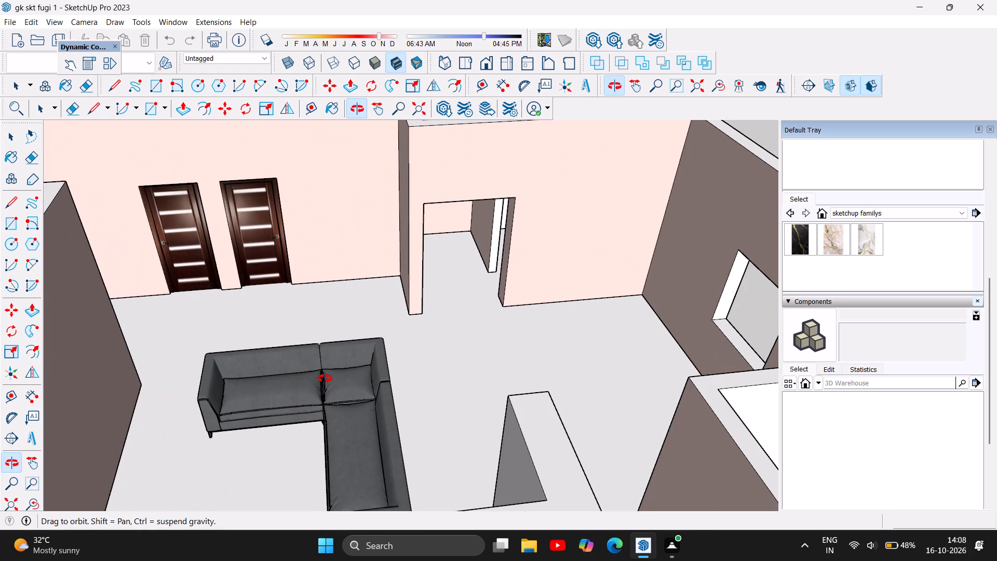
{"action": "scroll", "coordinate": [332, 426], "scroll_direction": "up", "scroll_amount": 7}
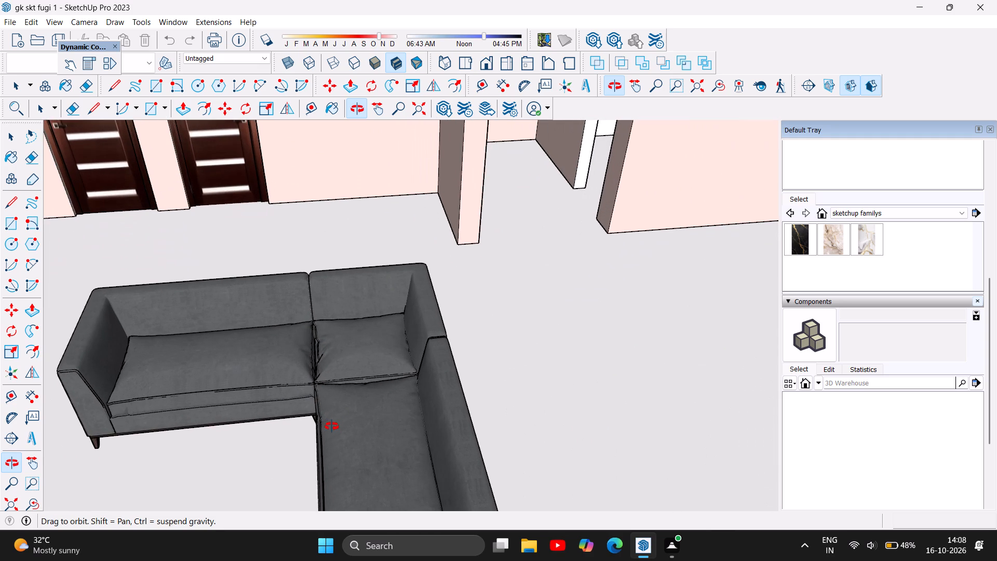
{"action": "scroll", "coordinate": [332, 426], "scroll_direction": "up", "scroll_amount": 7}
{"action": "scroll", "coordinate": [393, 388], "scroll_direction": "up", "scroll_amount": 3}
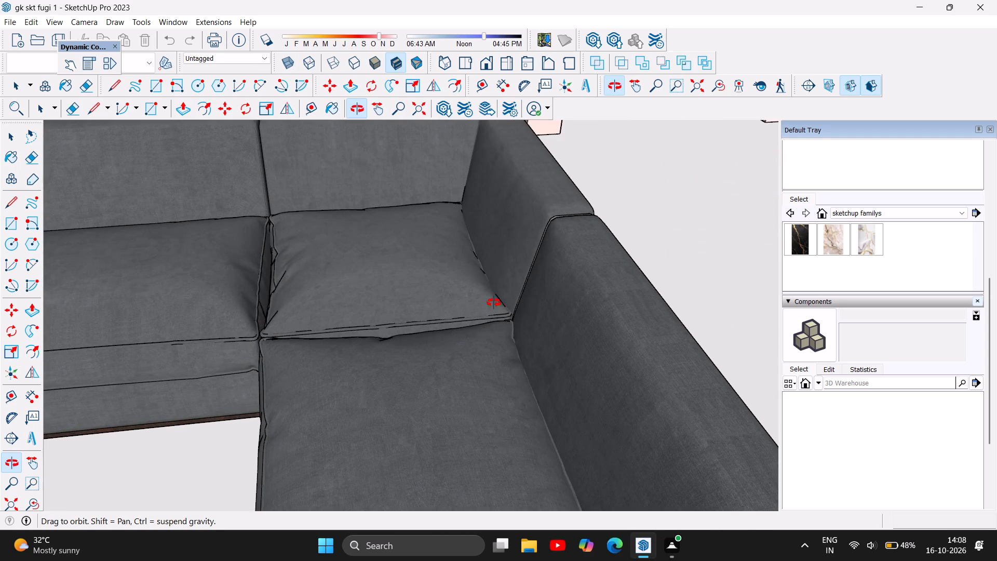
{"action": "scroll", "coordinate": [494, 303], "scroll_direction": "up", "scroll_amount": 4}
{"action": "scroll", "coordinate": [348, 379], "scroll_direction": "down", "scroll_amount": 5}
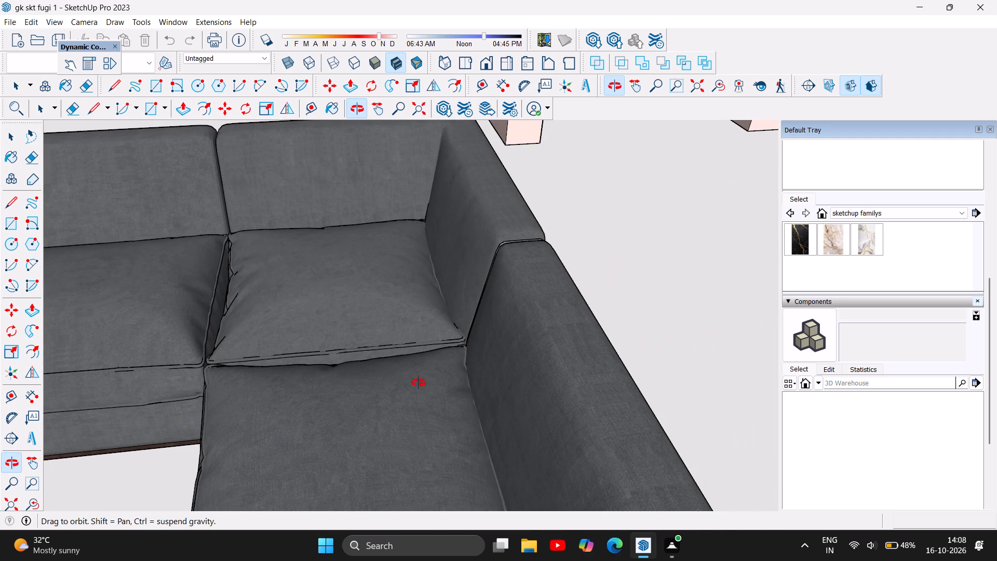
{"action": "scroll", "coordinate": [419, 383], "scroll_direction": "down", "scroll_amount": 11}
{"action": "scroll", "coordinate": [422, 388], "scroll_direction": "up", "scroll_amount": 1}
{"action": "scroll", "coordinate": [422, 388], "scroll_direction": "down", "scroll_amount": 10}
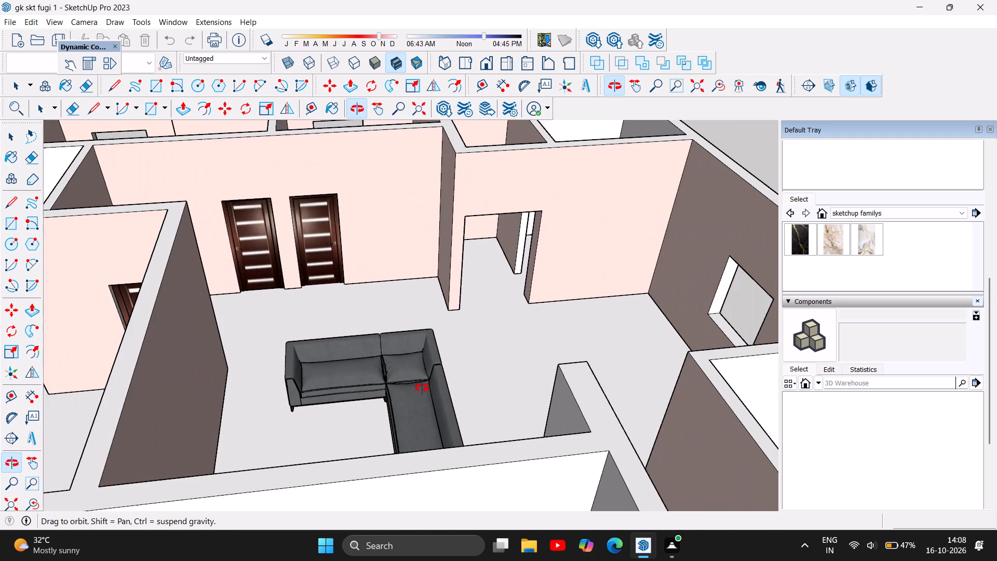
Review the living area around the sofa from several sides, including the windows, double doors and blank end wall.
{"action": "left_click_drag", "start_coordinate": [251, 447], "coordinate": [302, 445]}
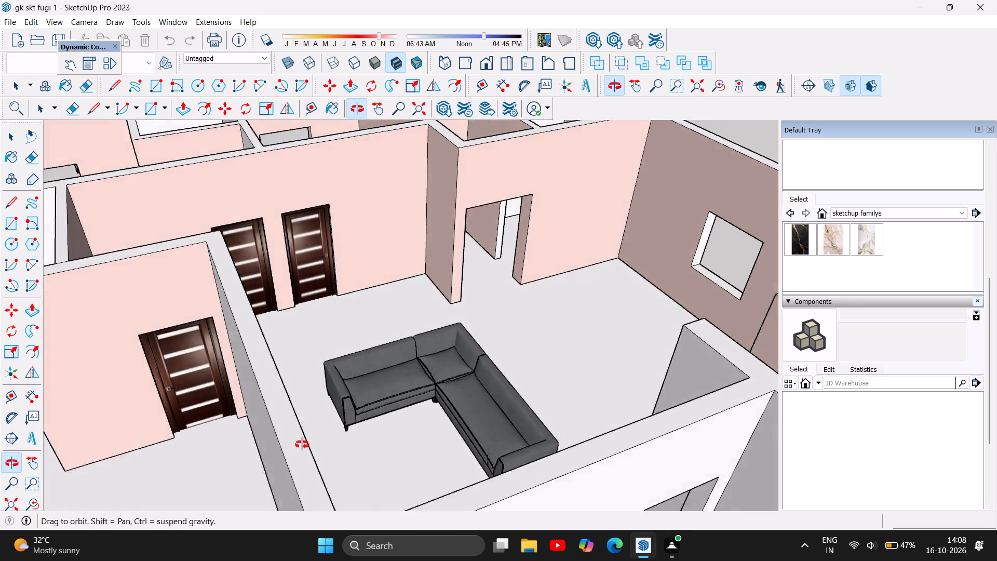
{"action": "left_click_drag", "start_coordinate": [302, 445], "coordinate": [102, 407]}
{"action": "left_click_drag", "start_coordinate": [487, 348], "coordinate": [347, 394]}
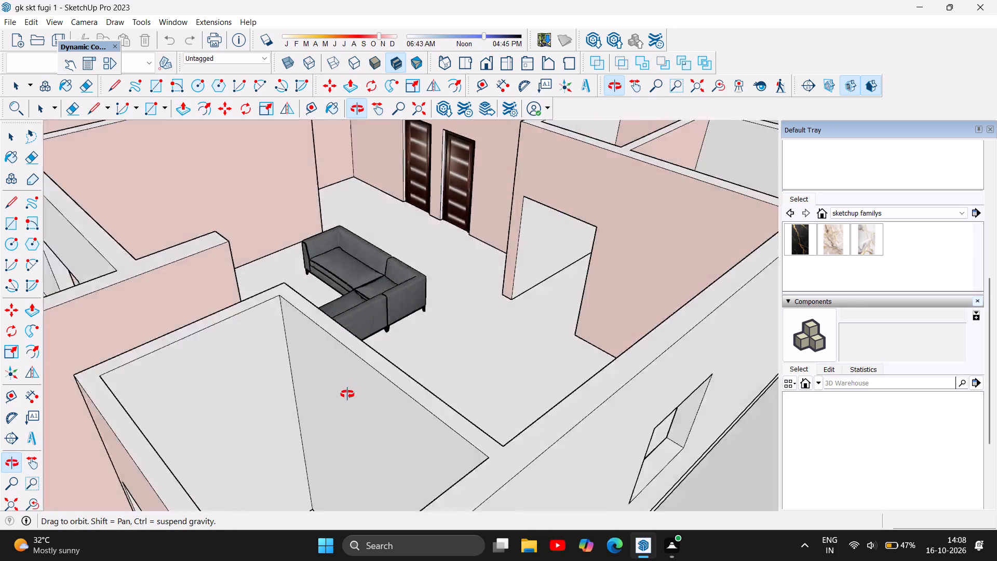
{"action": "left_click_drag", "start_coordinate": [347, 394], "coordinate": [91, 229]}
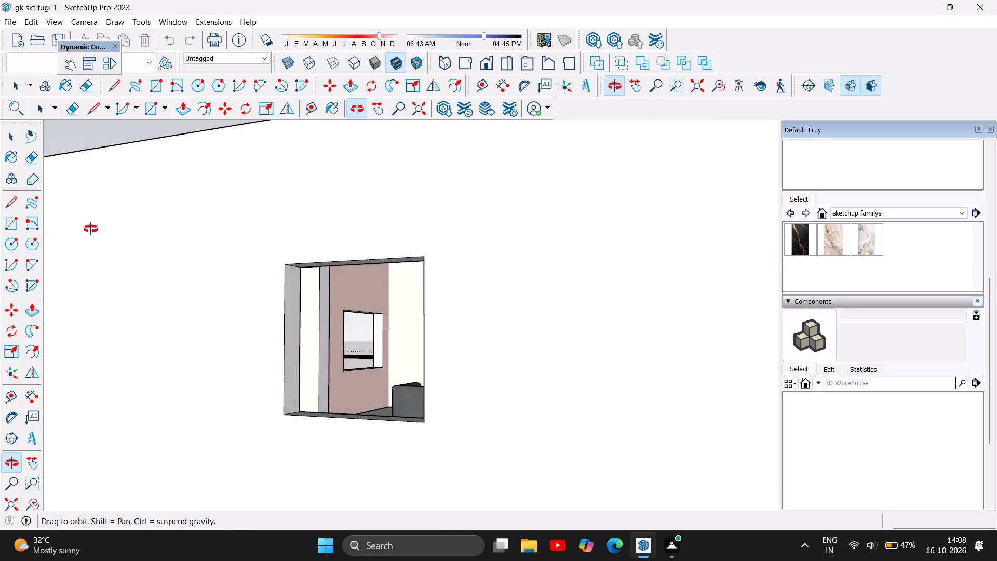
{"action": "left_click_drag", "start_coordinate": [91, 229], "coordinate": [212, 193]}
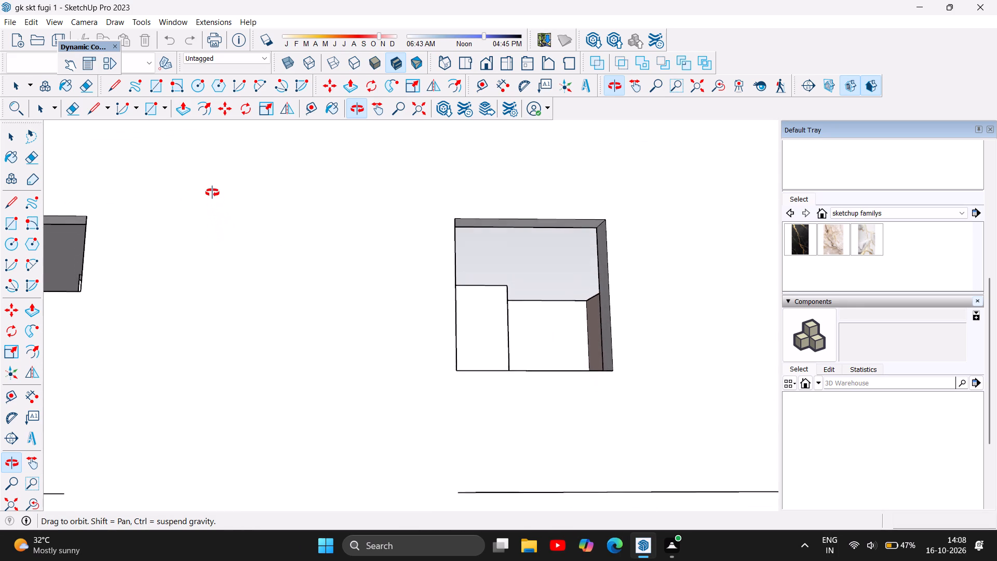
{"action": "left_click_drag", "start_coordinate": [212, 193], "coordinate": [185, 333]}
{"action": "left_click_drag", "start_coordinate": [359, 245], "coordinate": [359, 250]}
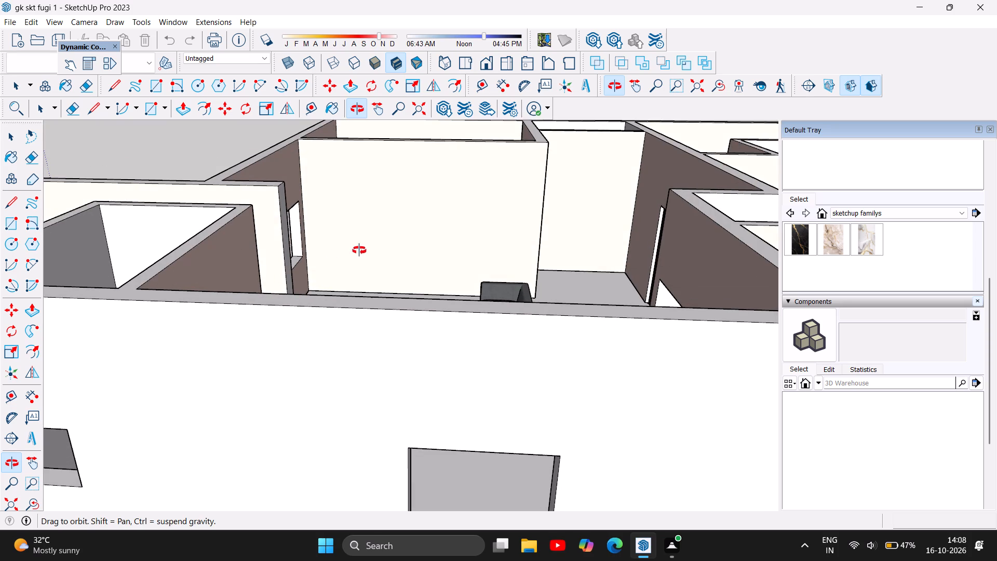
{"action": "left_click_drag", "start_coordinate": [359, 250], "coordinate": [367, 348]}
{"action": "scroll", "coordinate": [416, 341], "scroll_direction": "down", "scroll_amount": 4}
{"action": "scroll", "coordinate": [508, 315], "scroll_direction": "up", "scroll_amount": 5}
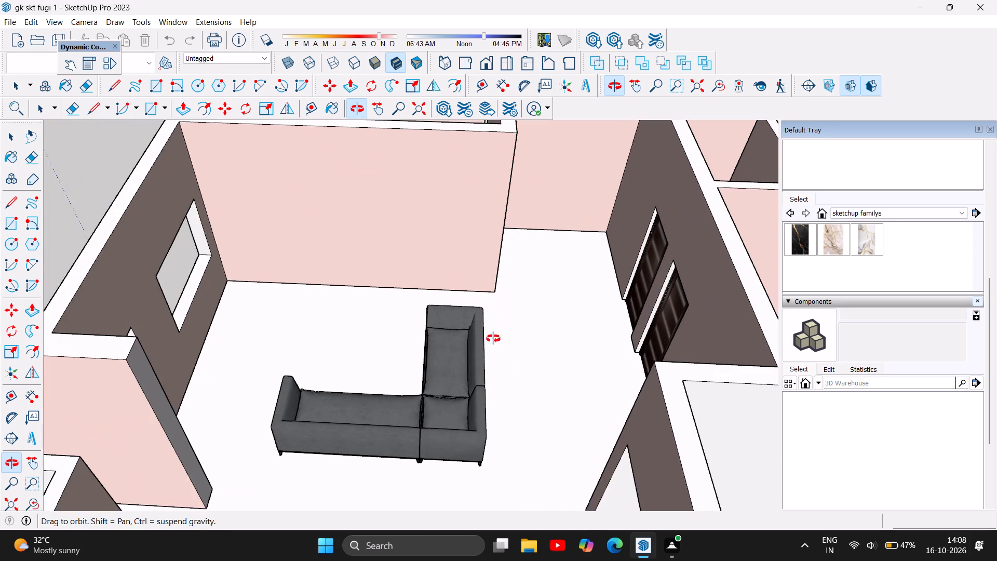
{"action": "scroll", "coordinate": [469, 382], "scroll_direction": "up", "scroll_amount": 4}
{"action": "scroll", "coordinate": [448, 402], "scroll_direction": "down", "scroll_amount": 3}
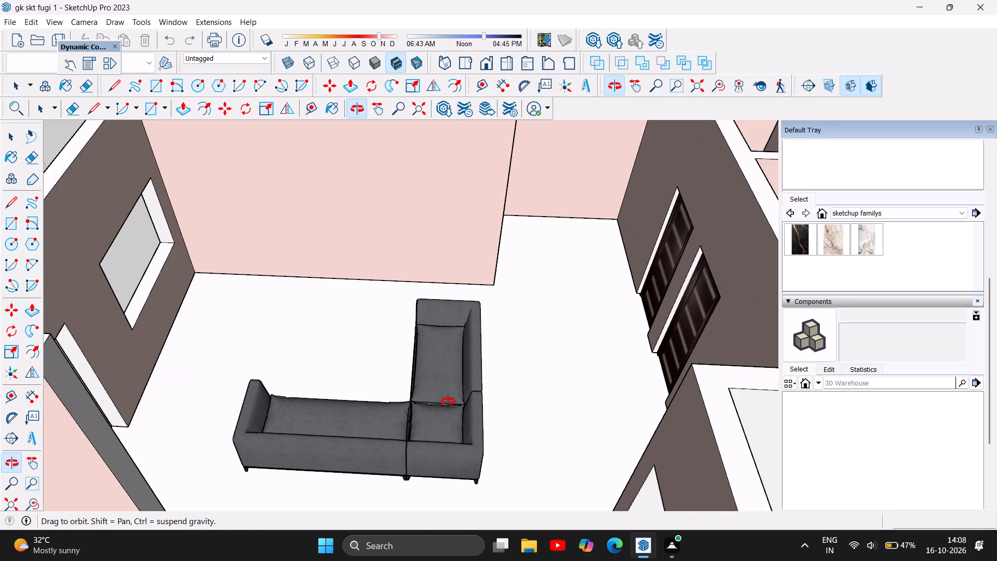
{"action": "scroll", "coordinate": [448, 402], "scroll_direction": "down", "scroll_amount": 1}
{"action": "scroll", "coordinate": [400, 362], "scroll_direction": "down", "scroll_amount": 3}
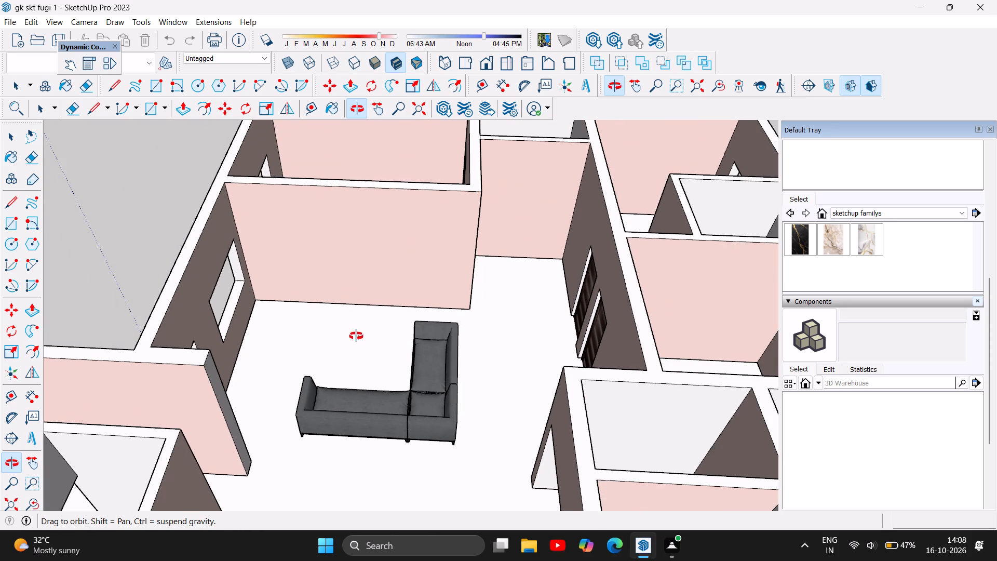
Draw a long horizontal rectangle about 11' 4" by 6" across the upper part of the living area's blank end wall.
{"action": "left_click_drag", "start_coordinate": [356, 336], "coordinate": [368, 316]}
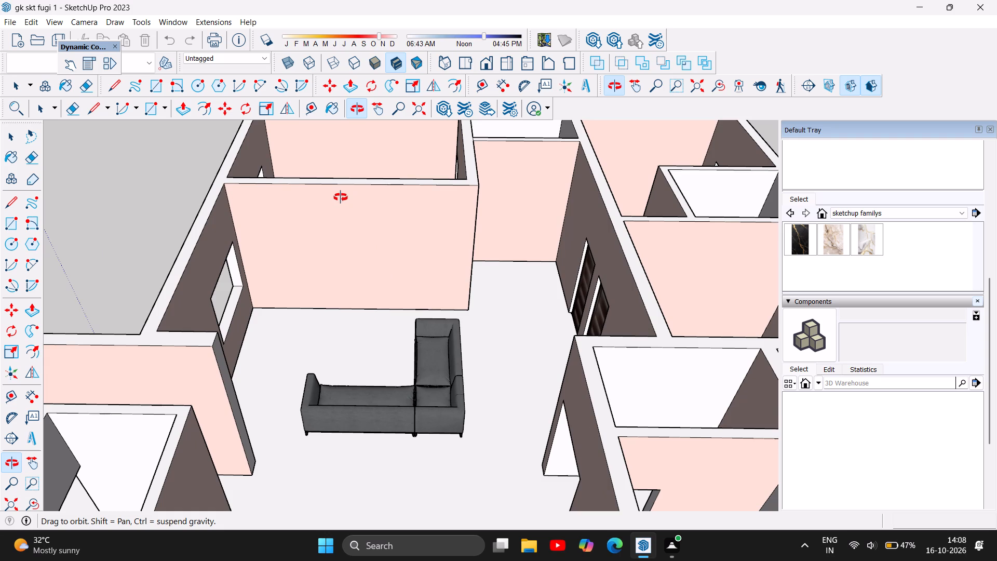
{"action": "scroll", "coordinate": [345, 192], "scroll_direction": "up", "scroll_amount": 5}
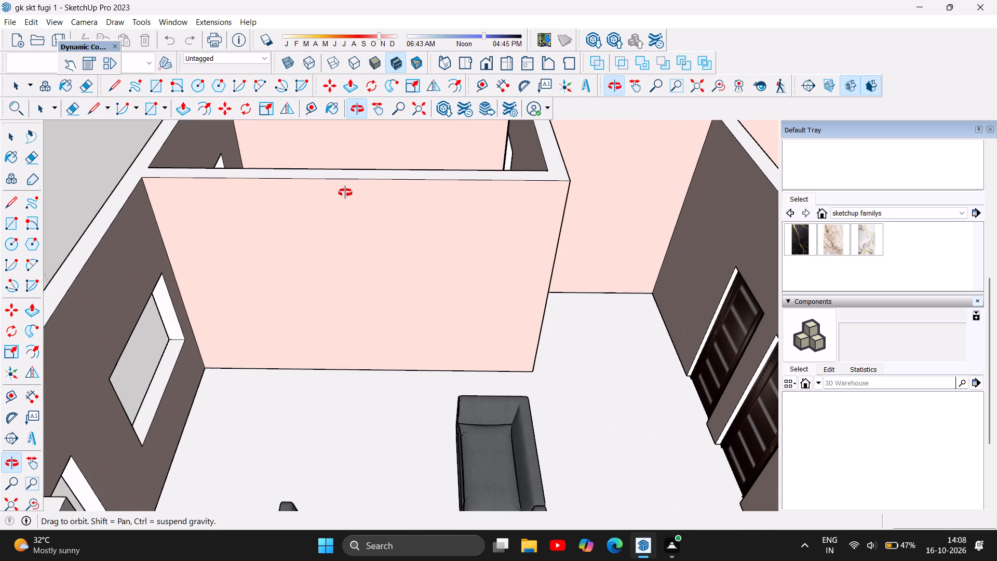
{"action": "left_click_drag", "start_coordinate": [322, 451], "coordinate": [330, 419]}
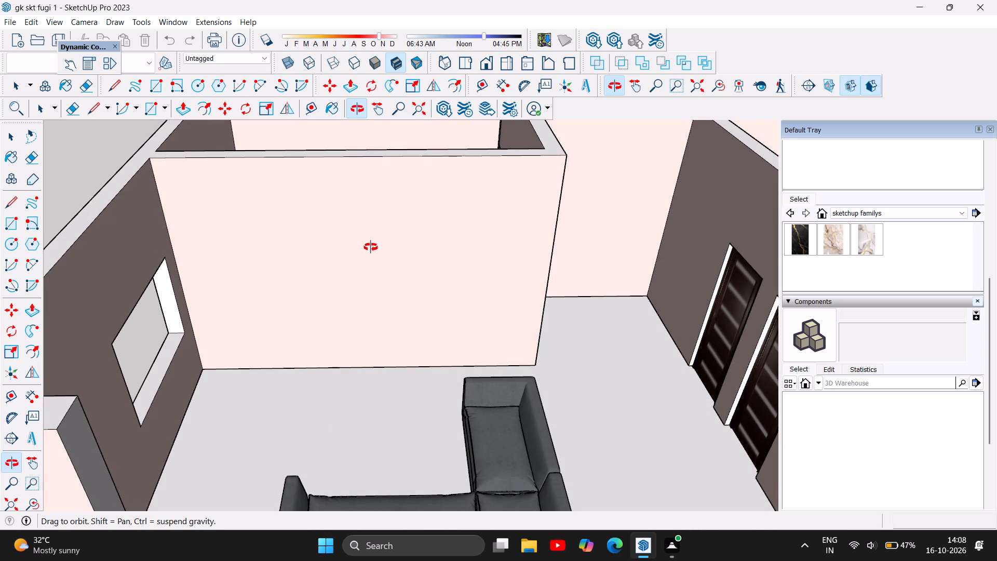
{"action": "left_click_drag", "start_coordinate": [371, 247], "coordinate": [374, 229]}
{"action": "scroll", "coordinate": [376, 225], "scroll_direction": "up", "scroll_amount": 2}
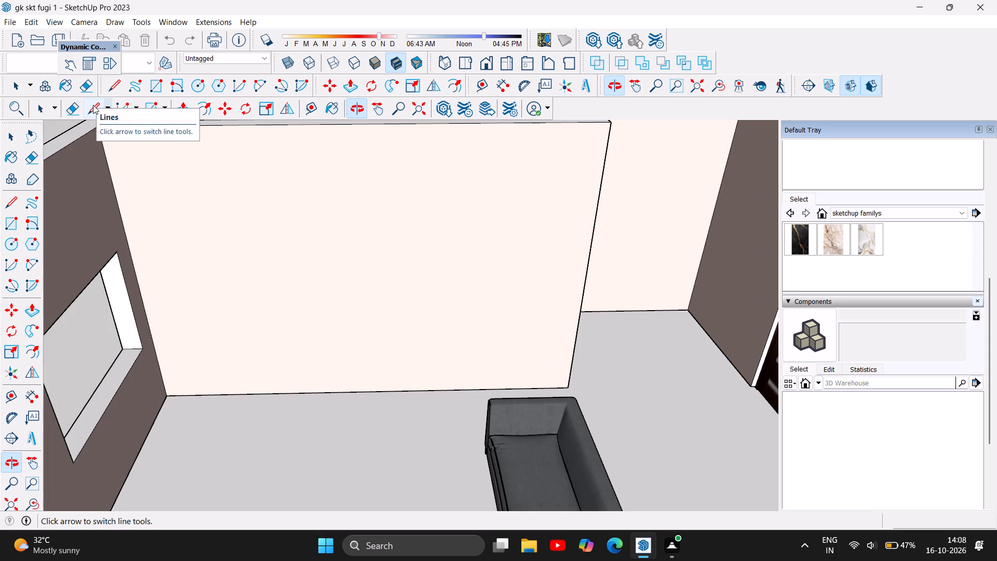
{"action": "left_click", "coordinate": [155, 85]}
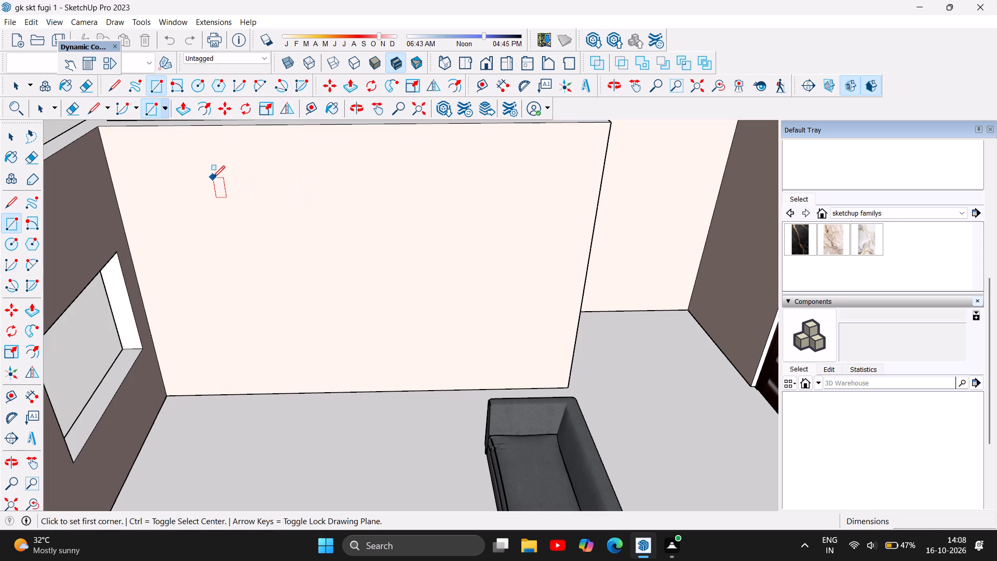
{"action": "left_click", "coordinate": [213, 178]}
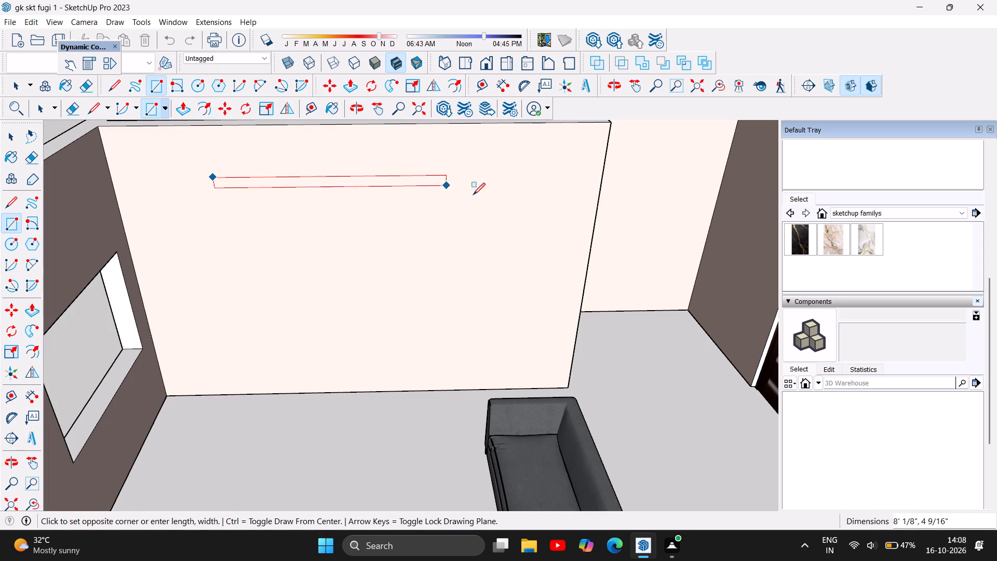
{"action": "left_click", "coordinate": [544, 189]}
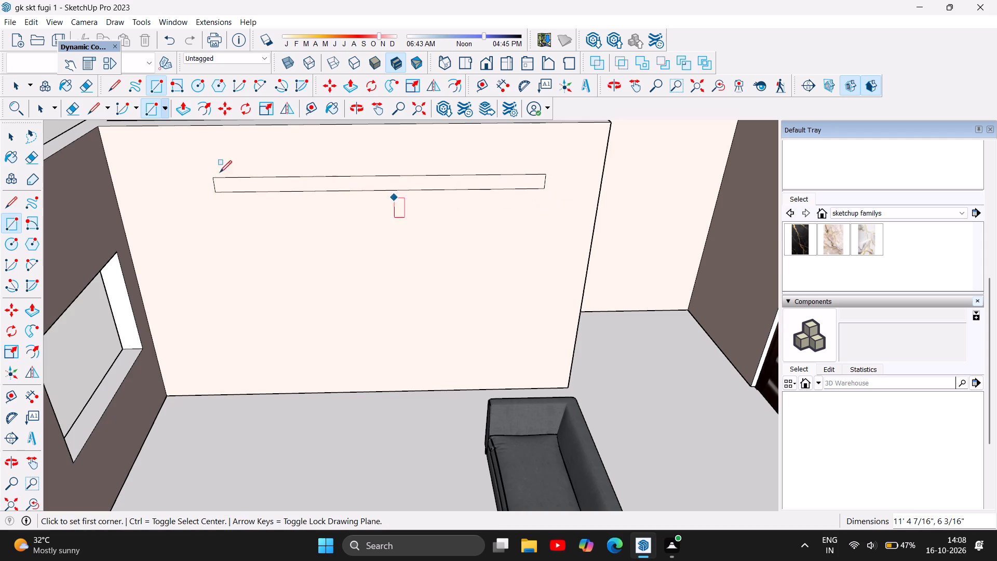
Draw a vertical rectangle about 5' 6" by 7" hanging from the horizontal strip's lower corner on the window side.
{"action": "left_click", "coordinate": [222, 189]}
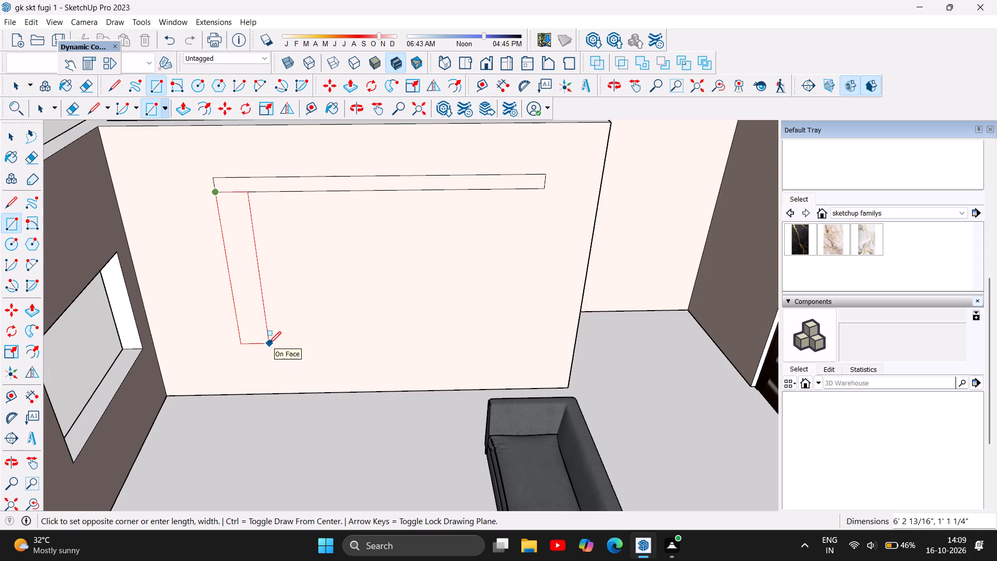
{"action": "key", "text": "Escape"}
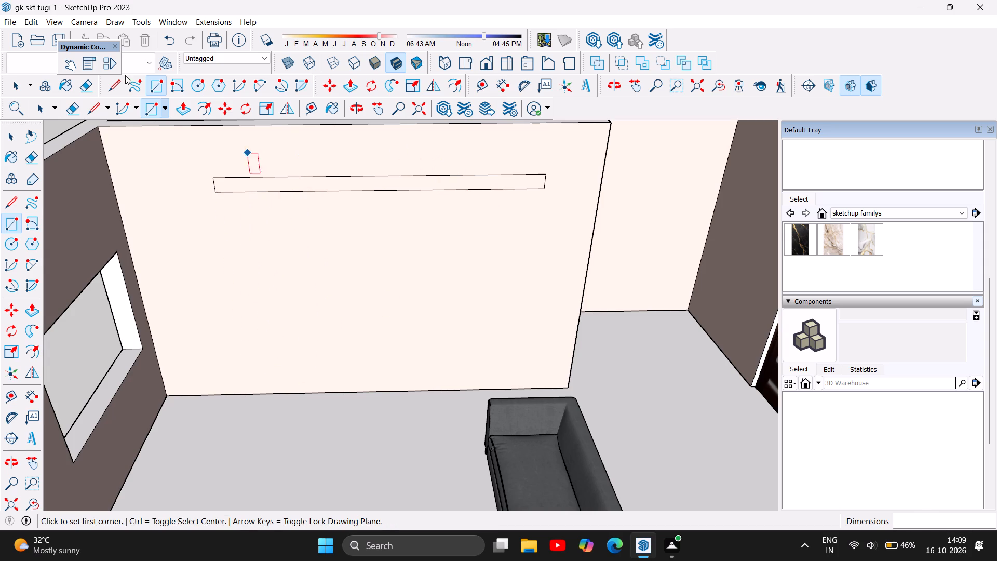
{"action": "left_click", "coordinate": [152, 107]}
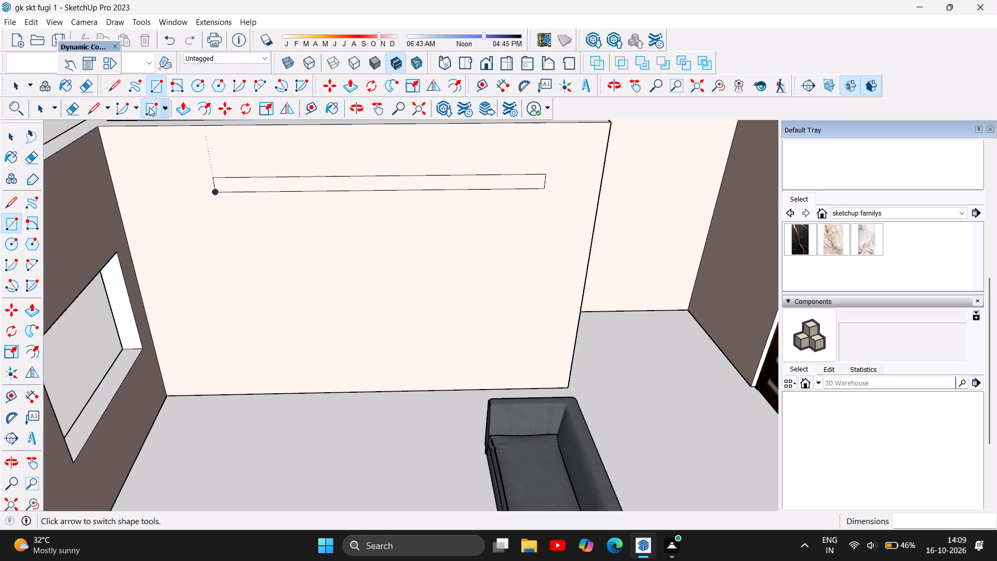
{"action": "left_click", "coordinate": [214, 194]}
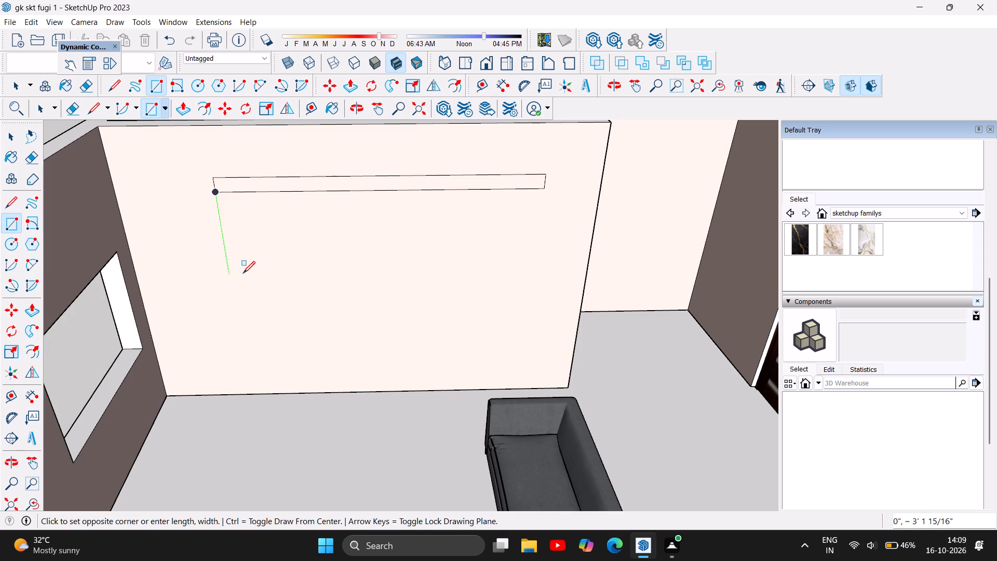
{"action": "left_click", "coordinate": [253, 328]}
Draw a short upright rectangle about 1' 7" by 8" rising from the horizontal strip's lower corner on the door side.
{"action": "scroll", "coordinate": [236, 313], "scroll_direction": "down", "scroll_amount": 2}
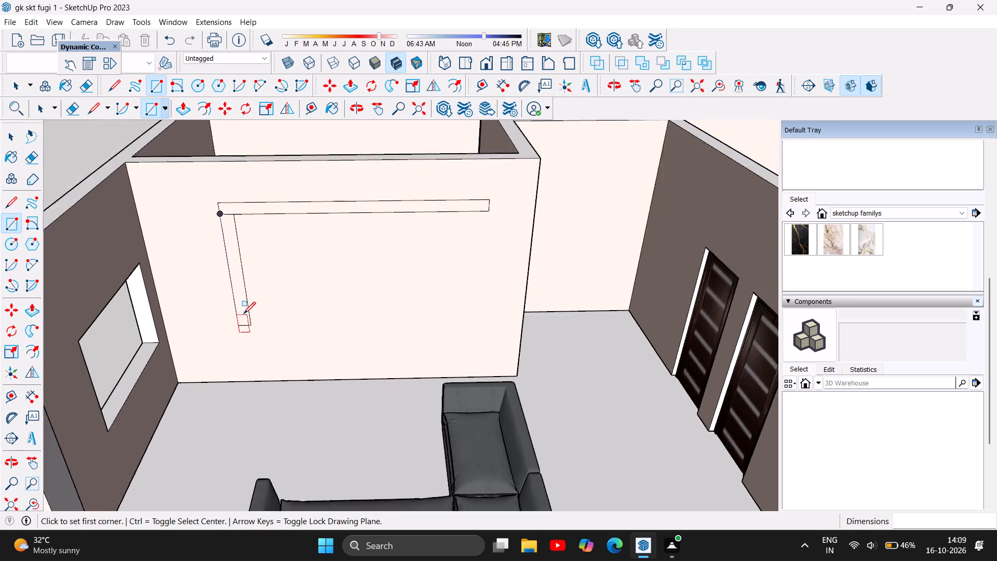
{"action": "scroll", "coordinate": [244, 314], "scroll_direction": "down", "scroll_amount": 3}
{"action": "scroll", "coordinate": [385, 262], "scroll_direction": "up", "scroll_amount": 4}
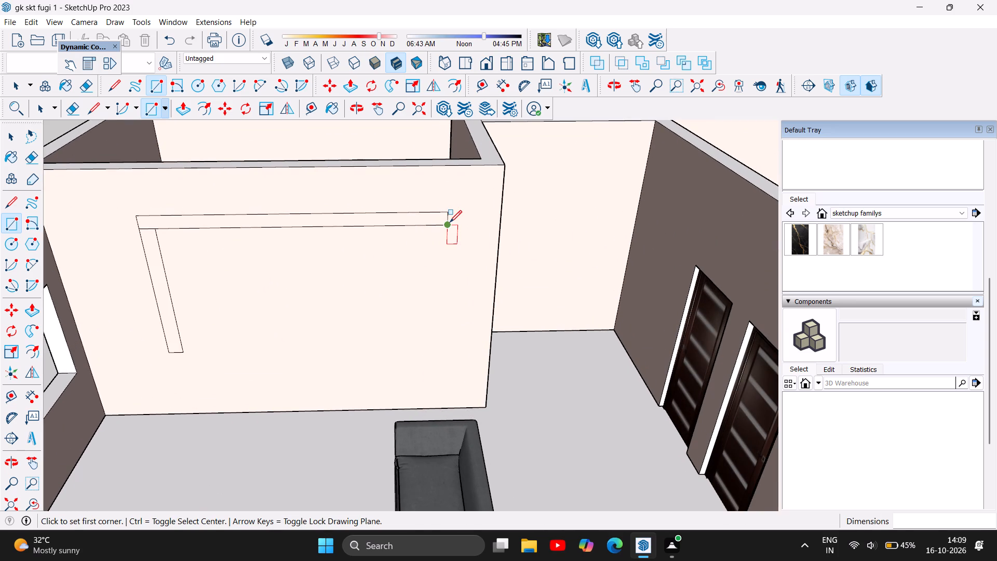
{"action": "left_click", "coordinate": [450, 222]}
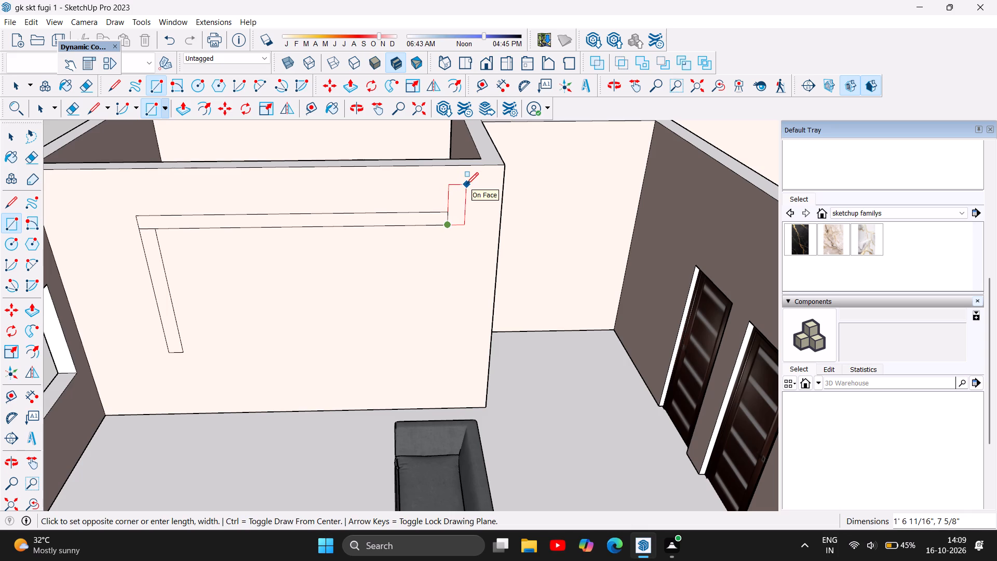
{"action": "left_click", "coordinate": [466, 184]}
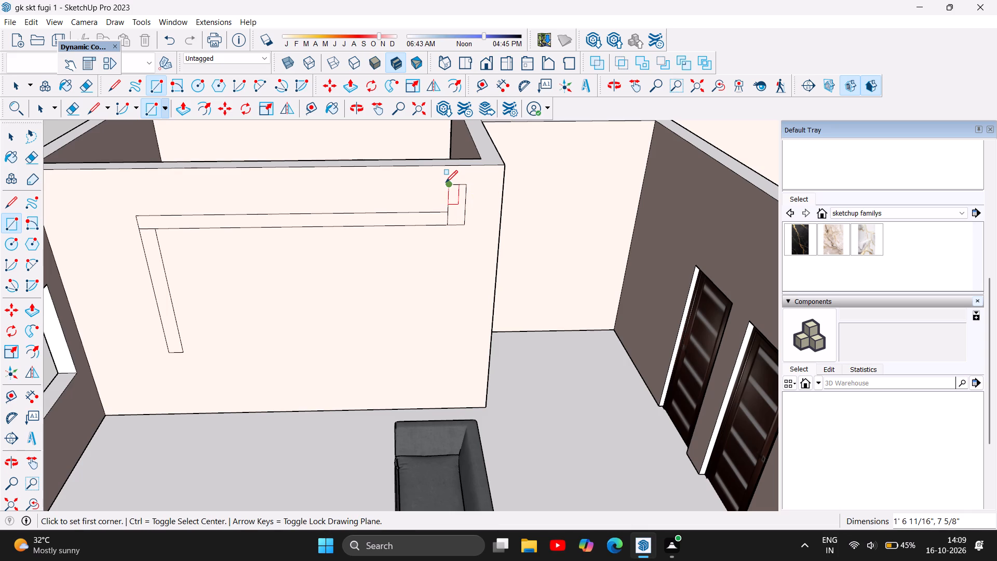
{"action": "left_click", "coordinate": [446, 182]}
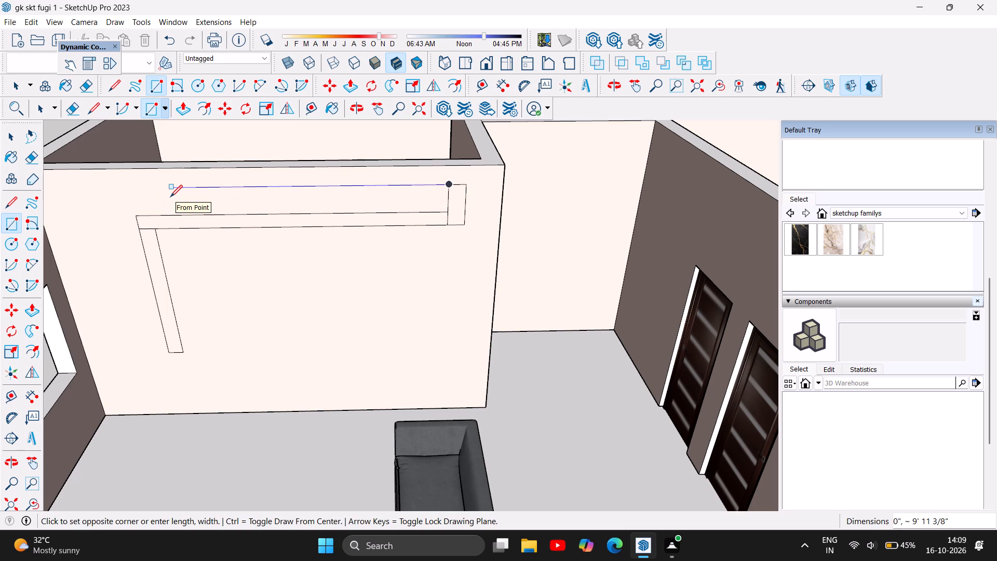
{"action": "key", "text": "Escape"}
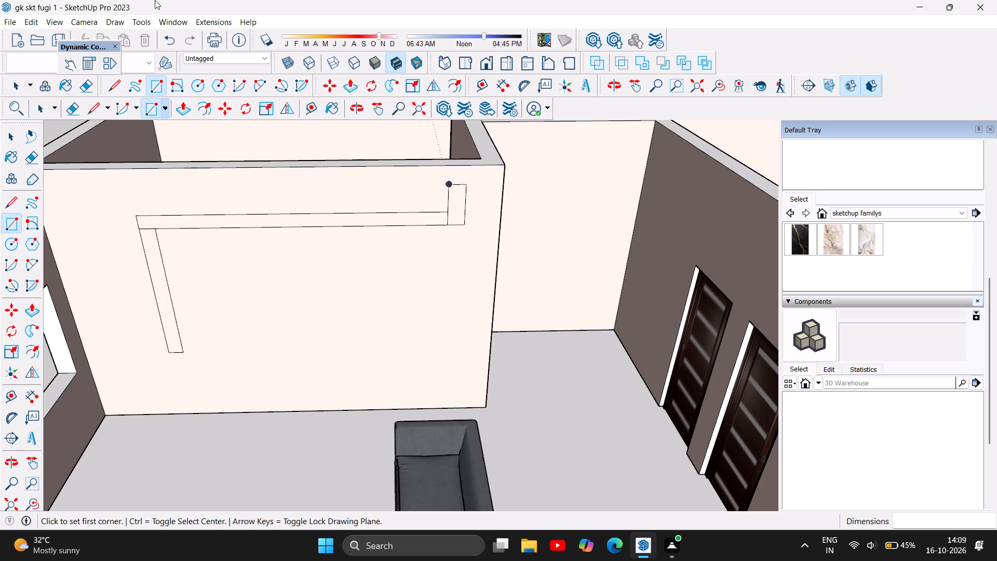
Extrude the horizontal, hanging and short upright strips on the living area's end wall outward by 3 5/8".
{"action": "left_click", "coordinate": [184, 113]}
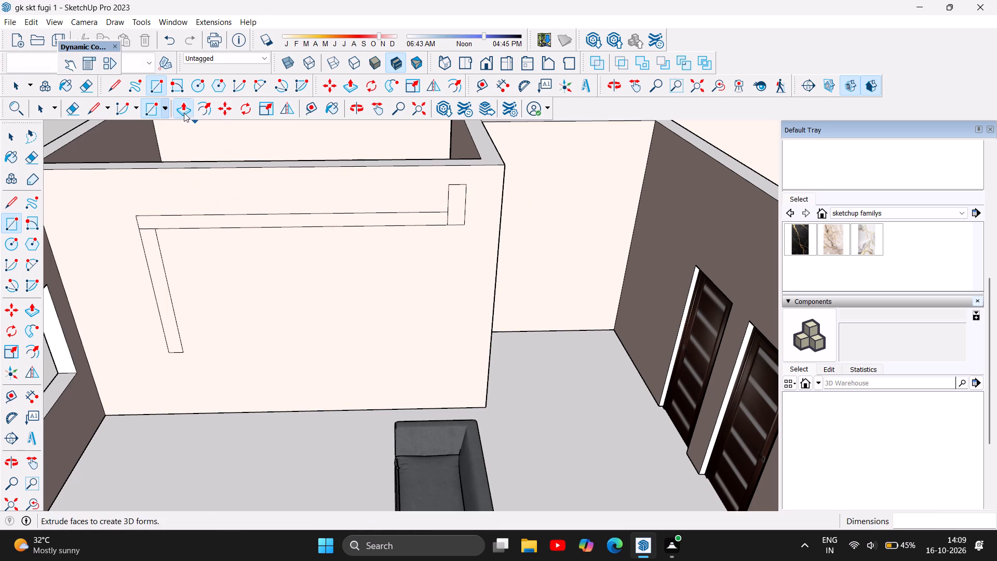
{"action": "left_click", "coordinate": [254, 216]}
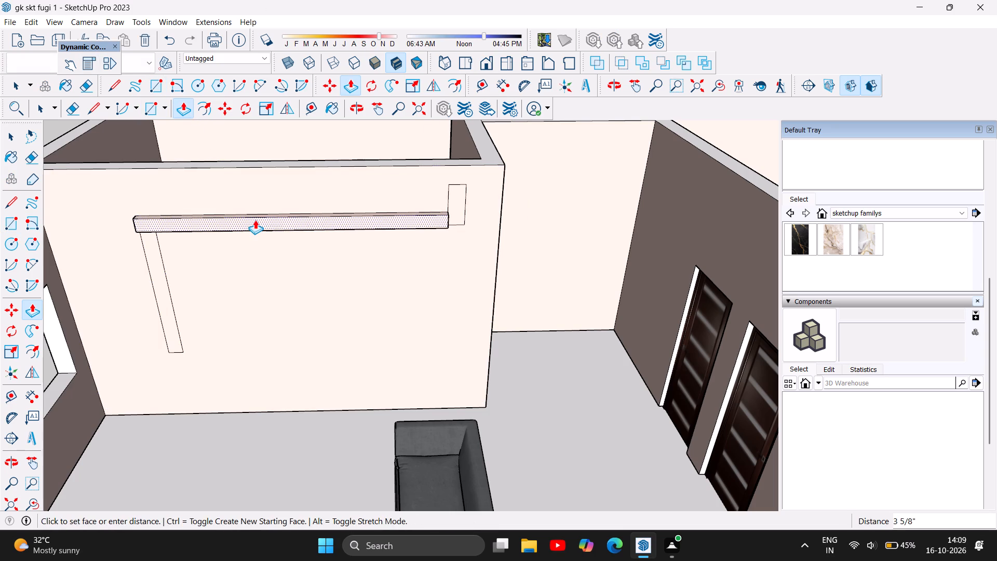
{"action": "left_click", "coordinate": [255, 220]}
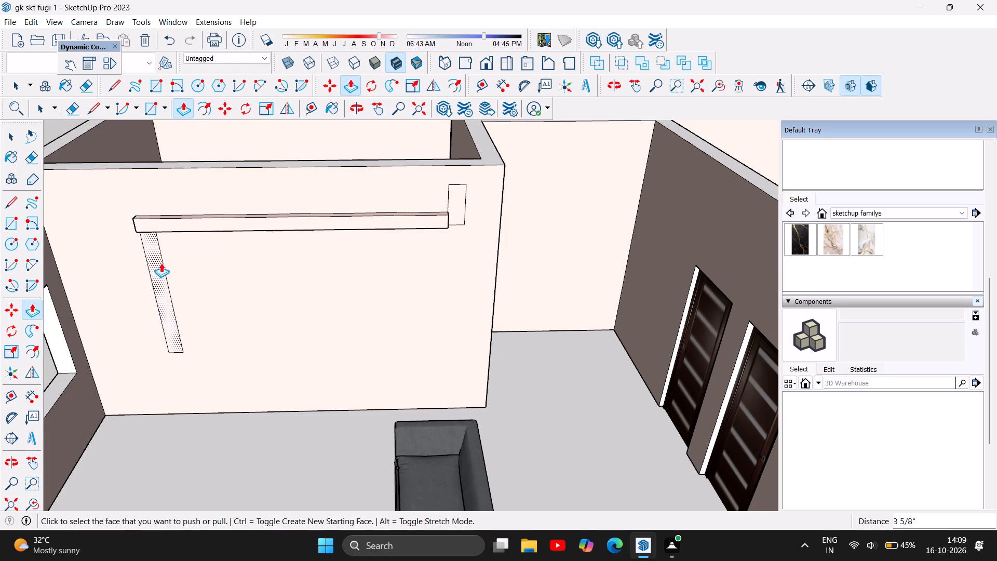
{"action": "left_click", "coordinate": [161, 263]}
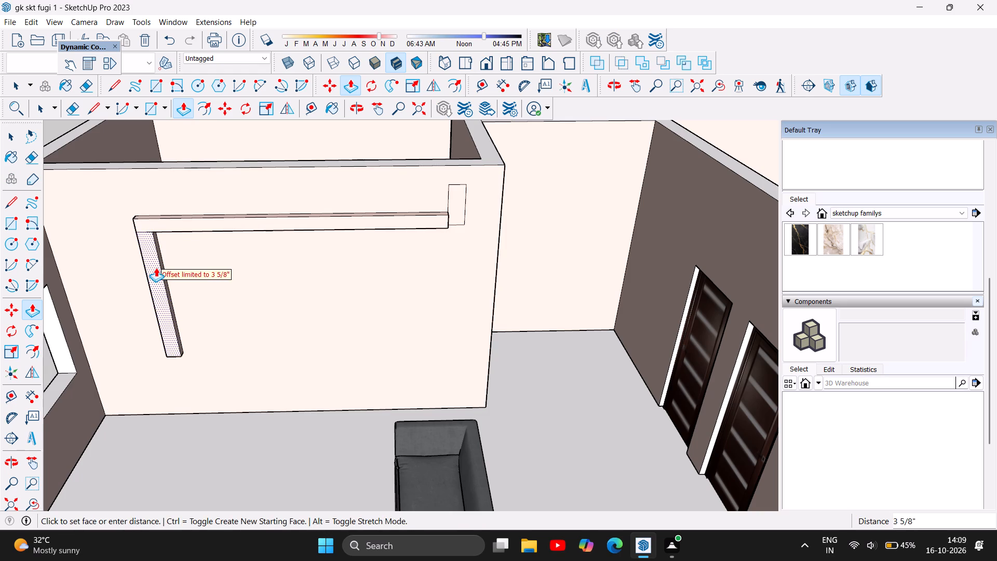
{"action": "left_click", "coordinate": [156, 268]}
{"action": "scroll", "coordinate": [332, 312], "scroll_direction": "down", "scroll_amount": 5}
{"action": "scroll", "coordinate": [388, 369], "scroll_direction": "down", "scroll_amount": 5}
{"action": "scroll", "coordinate": [375, 346], "scroll_direction": "up", "scroll_amount": 5}
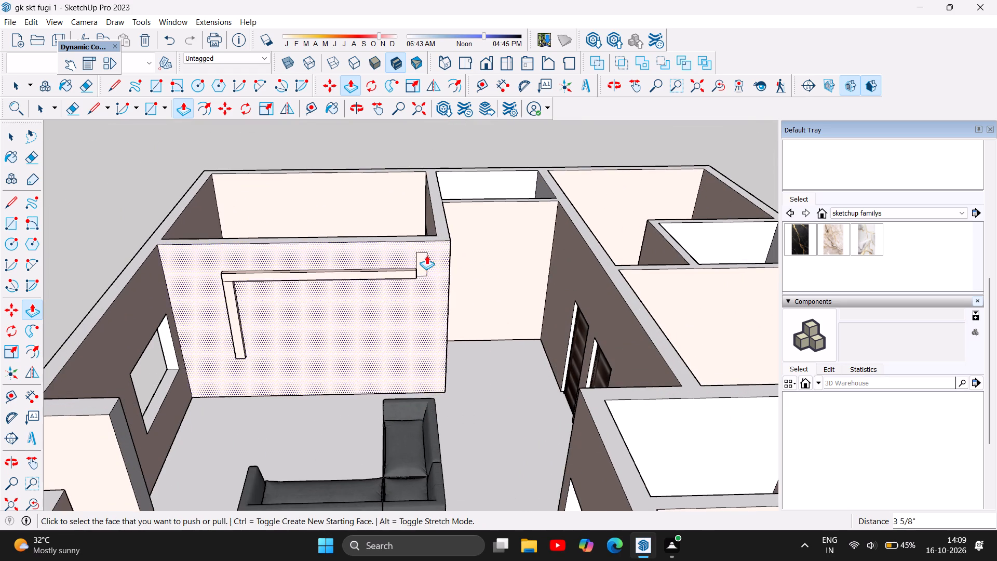
{"action": "scroll", "coordinate": [426, 254], "scroll_direction": "up", "scroll_amount": 9}
{"action": "left_click", "coordinate": [416, 260]}
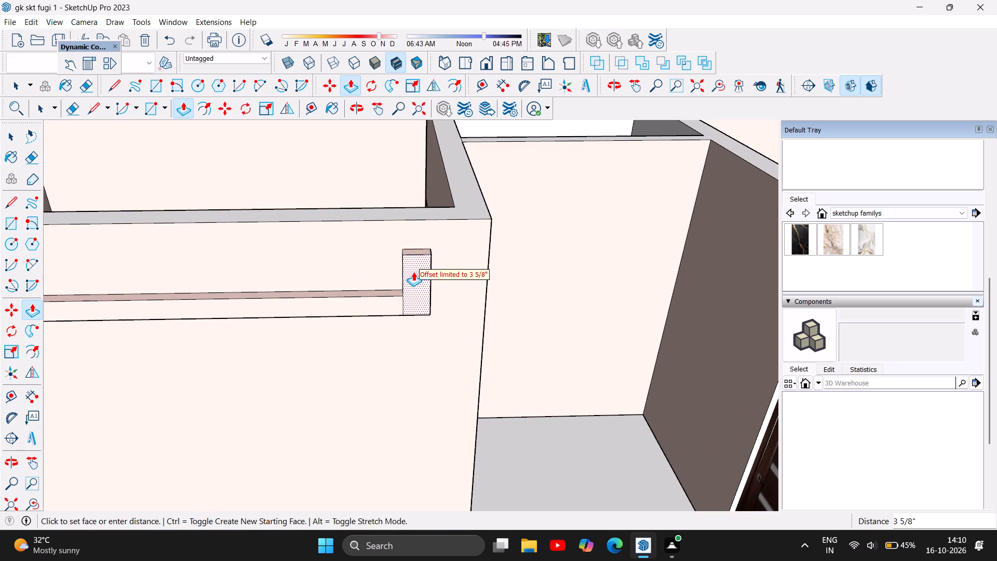
{"action": "left_click", "coordinate": [412, 272]}
Search the 3D Warehouse components for "tv" and look through the models offered.
{"action": "scroll", "coordinate": [563, 264], "scroll_direction": "down", "scroll_amount": 4}
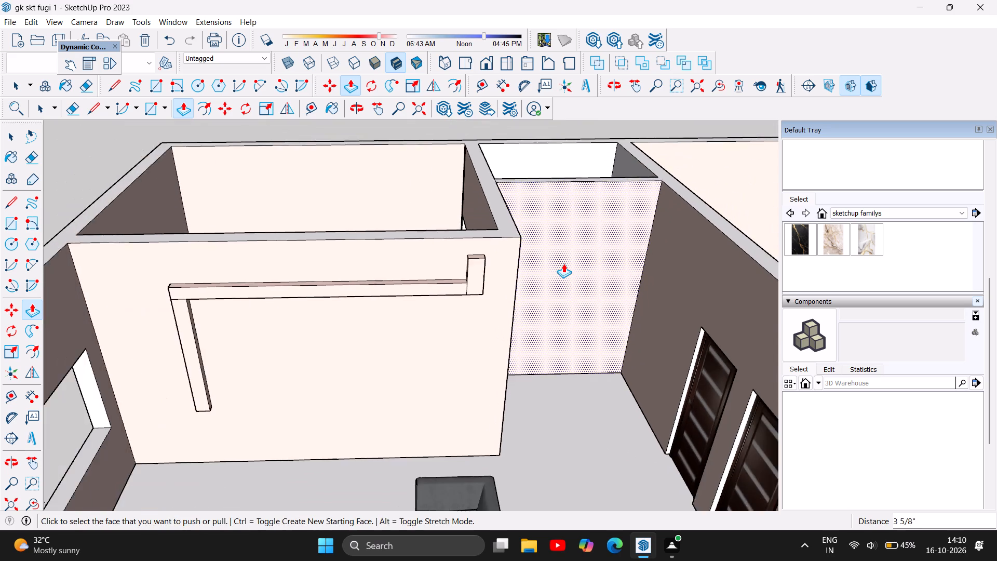
{"action": "scroll", "coordinate": [563, 263], "scroll_direction": "down", "scroll_amount": 4}
{"action": "scroll", "coordinate": [400, 410], "scroll_direction": "up", "scroll_amount": 5}
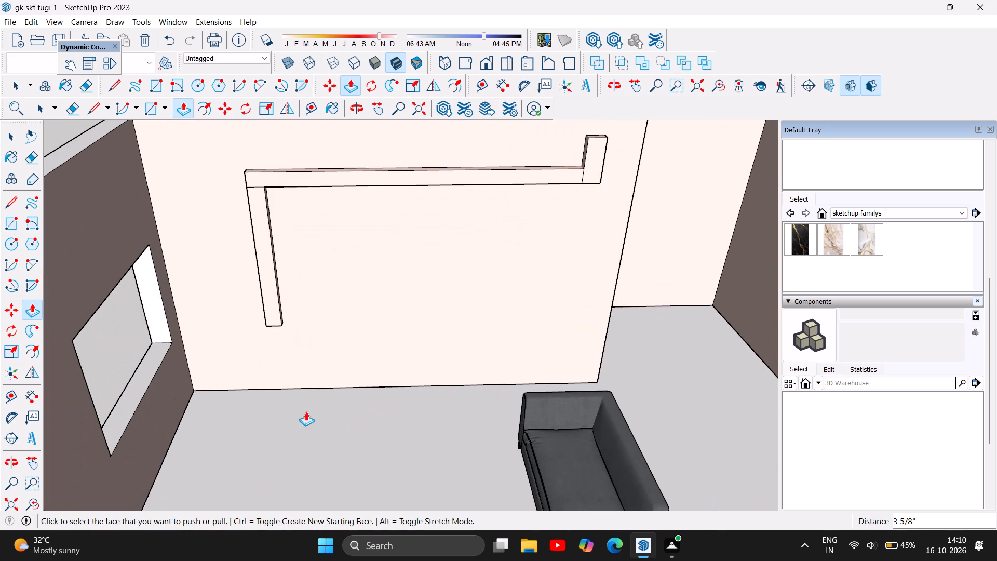
{"action": "scroll", "coordinate": [294, 341], "scroll_direction": "down", "scroll_amount": 3}
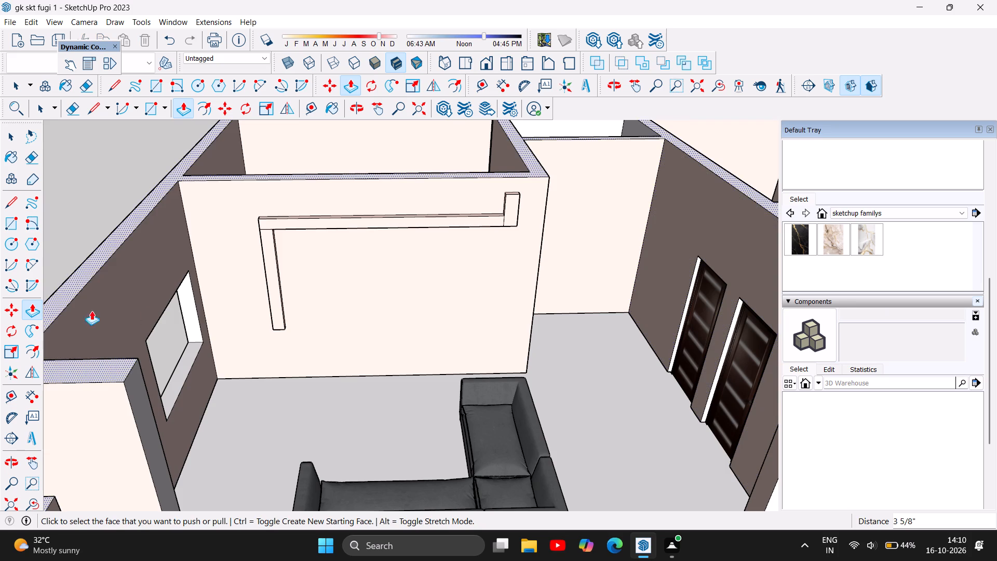
{"action": "scroll", "coordinate": [378, 213], "scroll_direction": "up", "scroll_amount": 6}
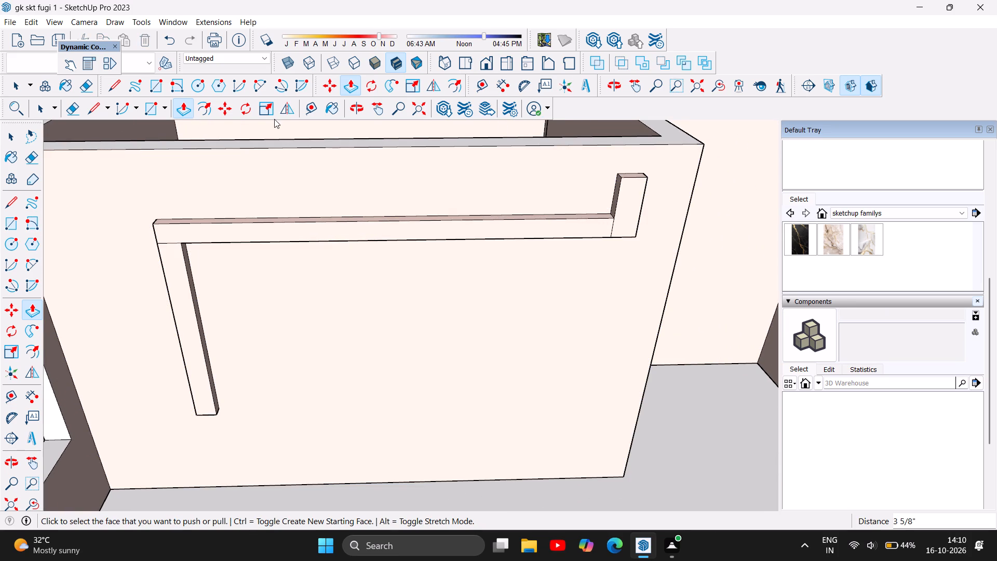
{"action": "left_click", "coordinate": [877, 383]}
{"action": "type", "text": "tv"}
{"action": "right_click", "coordinate": [961, 382]}
{"action": "left_click", "coordinate": [961, 382]}
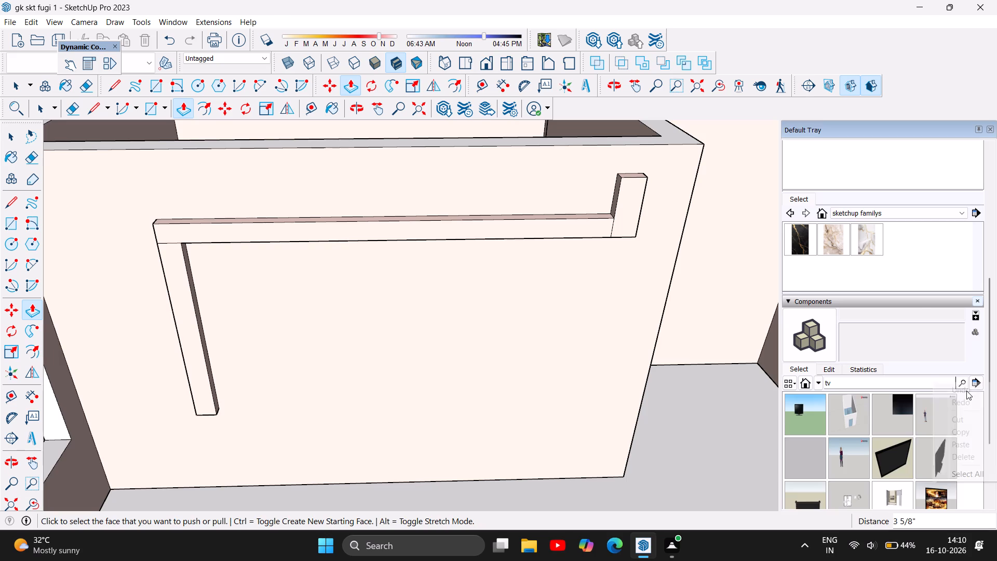
{"action": "scroll", "coordinate": [879, 452], "scroll_direction": "down", "scroll_amount": 3}
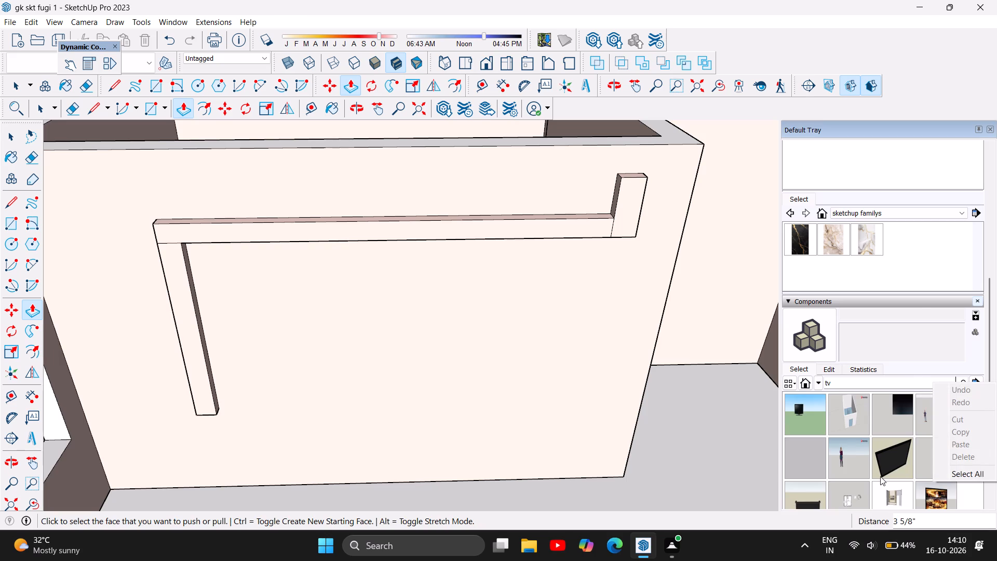
{"action": "scroll", "coordinate": [880, 476], "scroll_direction": "down", "scroll_amount": 2}
{"action": "left_click", "coordinate": [735, 455]}
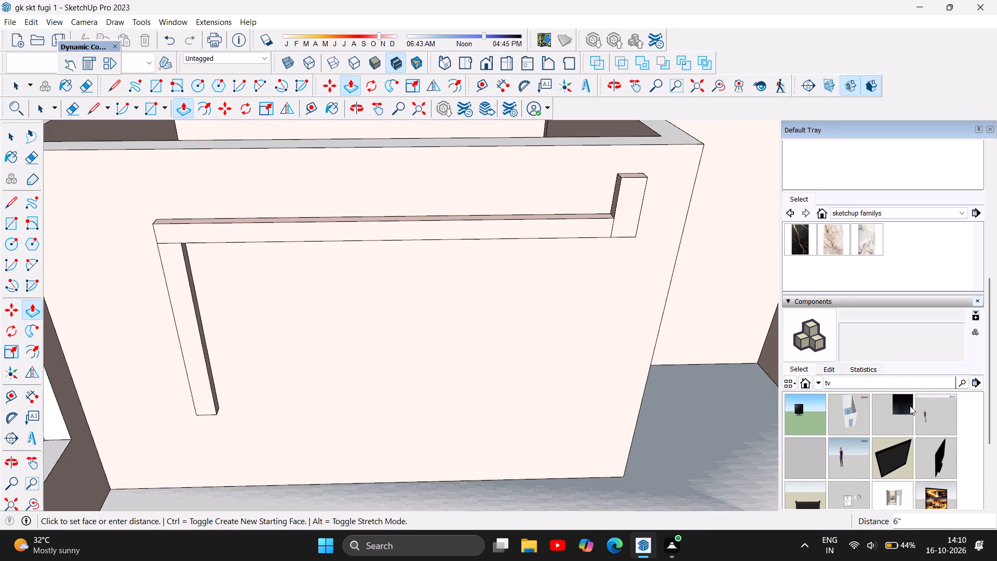
{"action": "key", "text": "Escape"}
{"action": "scroll", "coordinate": [847, 428], "scroll_direction": "down", "scroll_amount": 4}
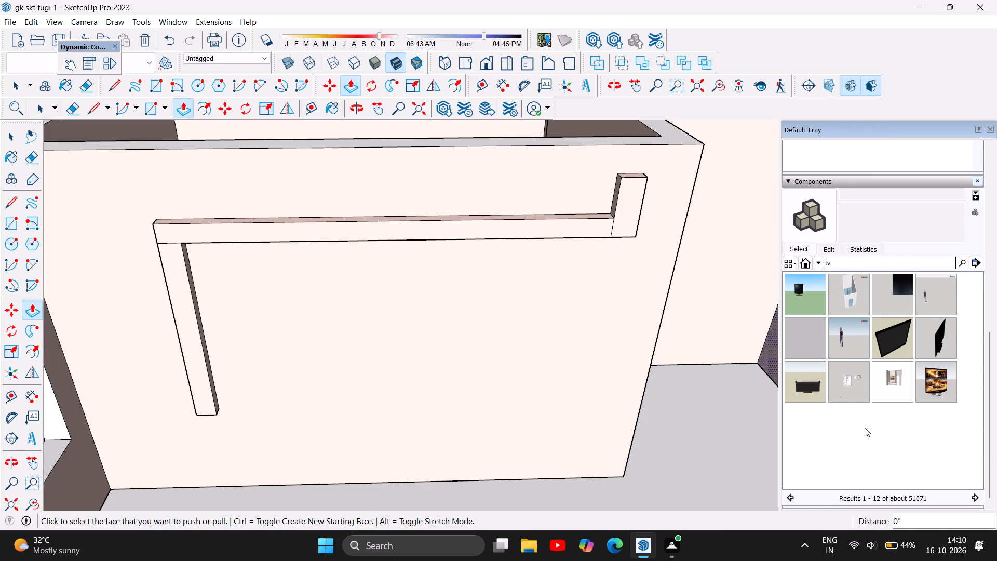
{"action": "scroll", "coordinate": [914, 392], "scroll_direction": "down", "scroll_amount": 2}
{"action": "scroll", "coordinate": [916, 388], "scroll_direction": "up", "scroll_amount": 1}
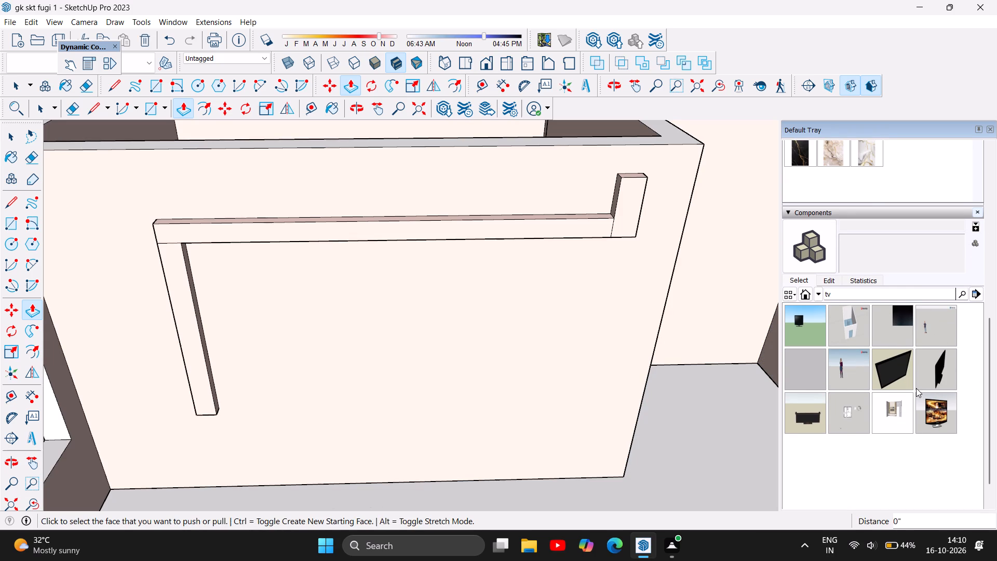
Import the "tv unit" component and place it on the open ground outside the house, beyond the room behind the strip wall.
{"action": "left_click", "coordinate": [888, 408]}
{"action": "left_click_drag", "start_coordinate": [891, 409], "coordinate": [834, 404]}
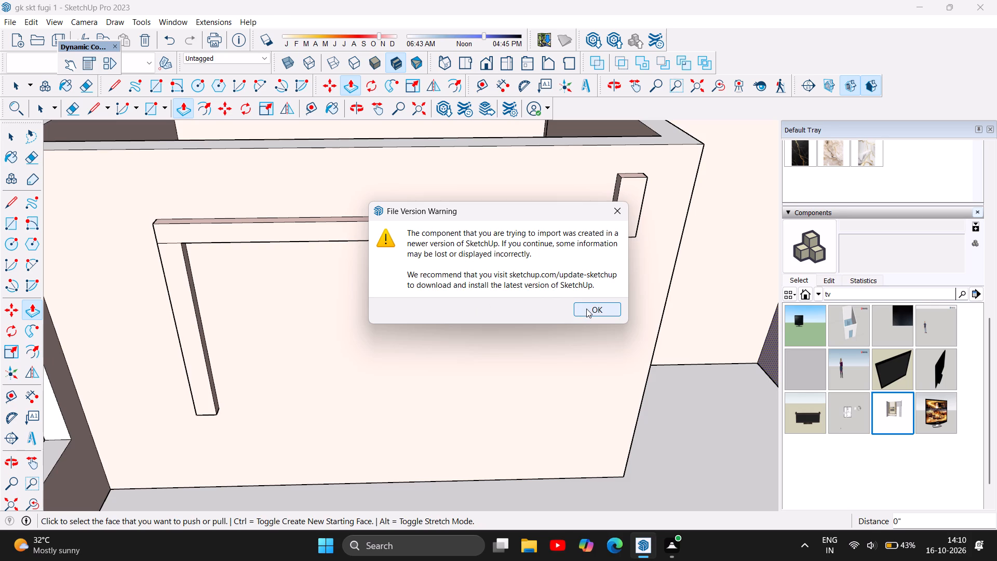
{"action": "left_click", "coordinate": [586, 309]}
{"action": "scroll", "coordinate": [440, 379], "scroll_direction": "down", "scroll_amount": 3}
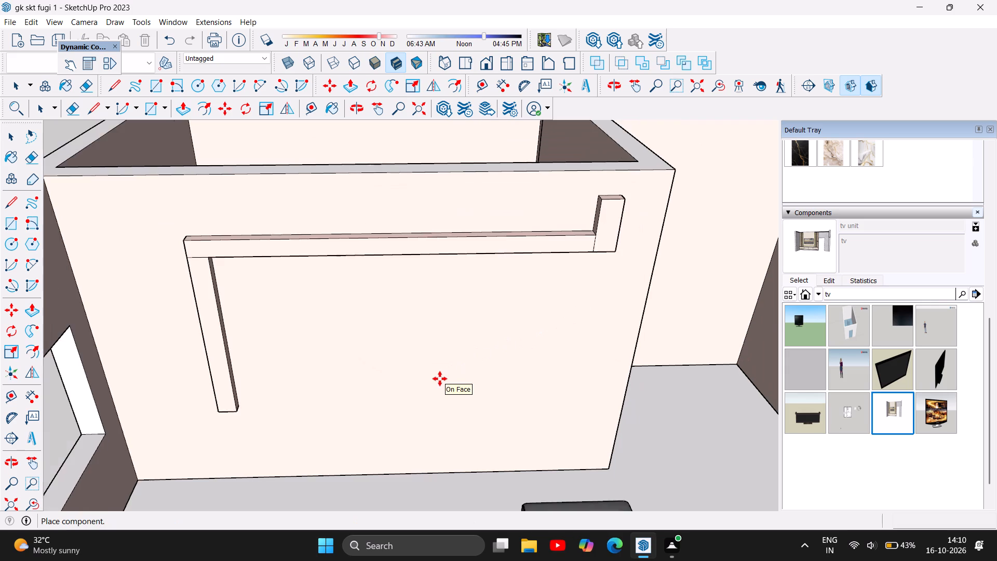
{"action": "scroll", "coordinate": [440, 379], "scroll_direction": "down", "scroll_amount": 12}
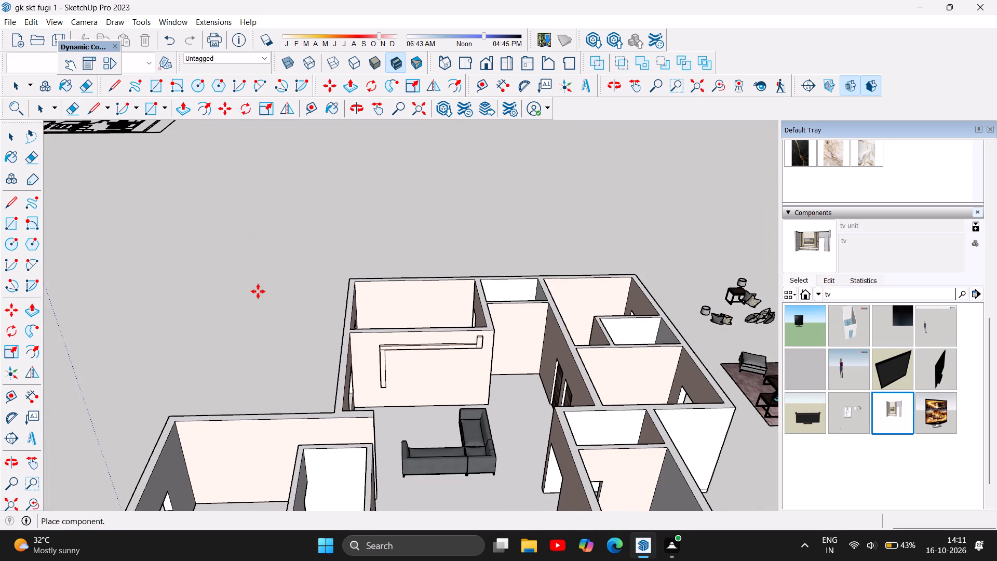
{"action": "left_click", "coordinate": [255, 158]}
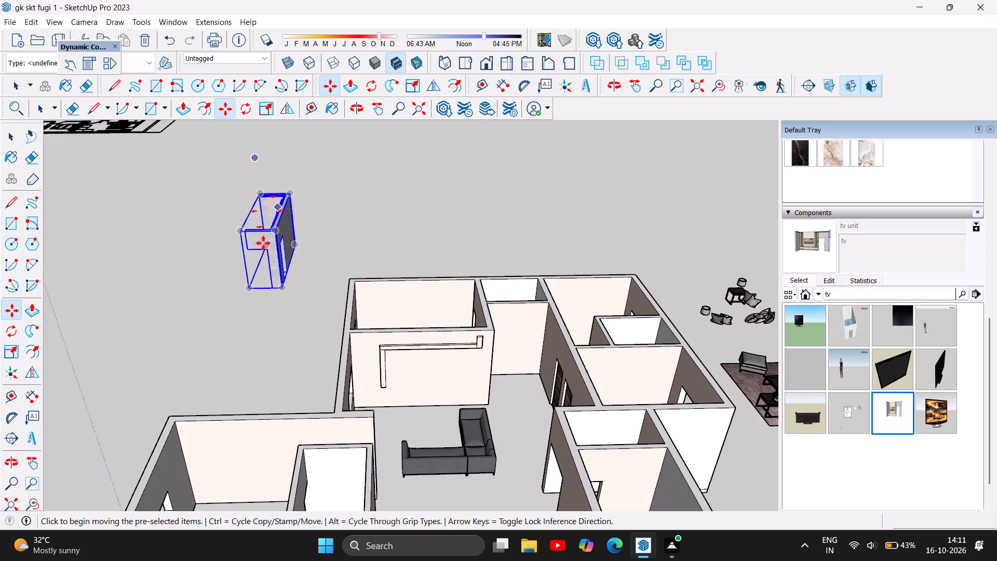
Examine the placed TV unit from the front, including its screen, wood side panels, low drawer cabinet and door opening.
{"action": "scroll", "coordinate": [259, 249], "scroll_direction": "up", "scroll_amount": 9}
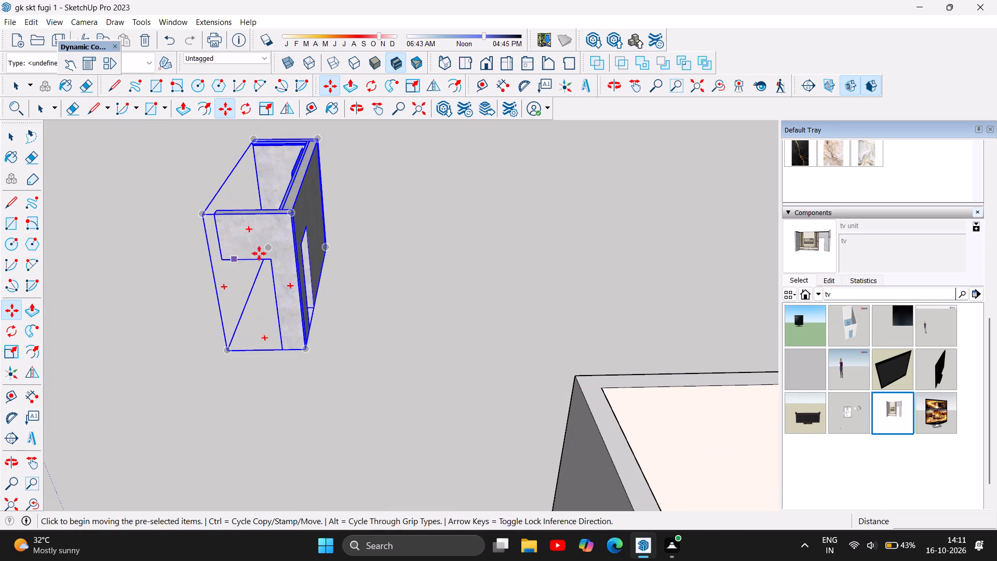
{"action": "left_click", "coordinate": [356, 110]}
{"action": "left_click_drag", "start_coordinate": [147, 295], "coordinate": [225, 293]}
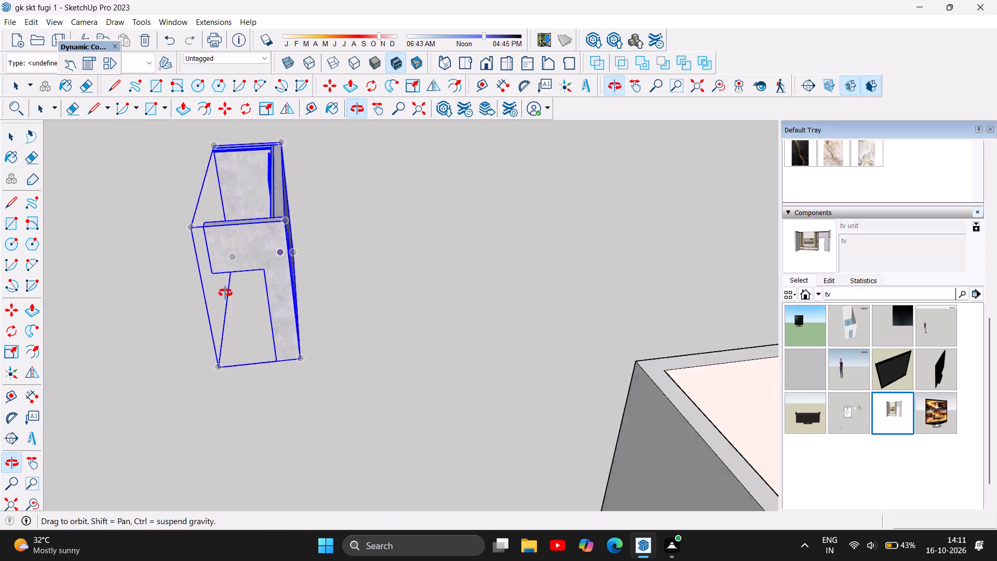
{"action": "left_click_drag", "start_coordinate": [225, 293], "coordinate": [445, 254]}
{"action": "left_click_drag", "start_coordinate": [98, 428], "coordinate": [245, 383]}
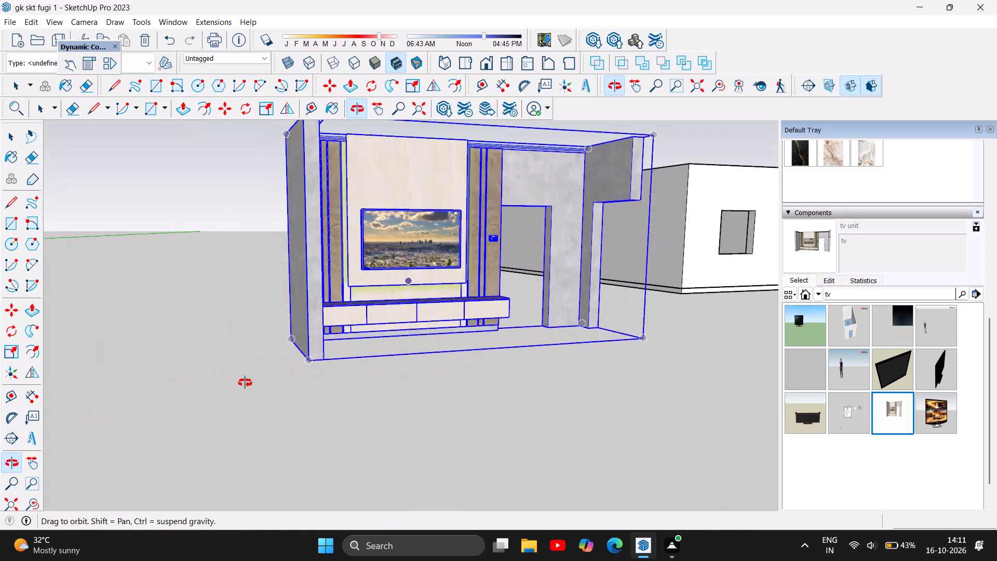
{"action": "left_click_drag", "start_coordinate": [245, 383], "coordinate": [209, 407]}
{"action": "scroll", "coordinate": [324, 375], "scroll_direction": "up", "scroll_amount": 1}
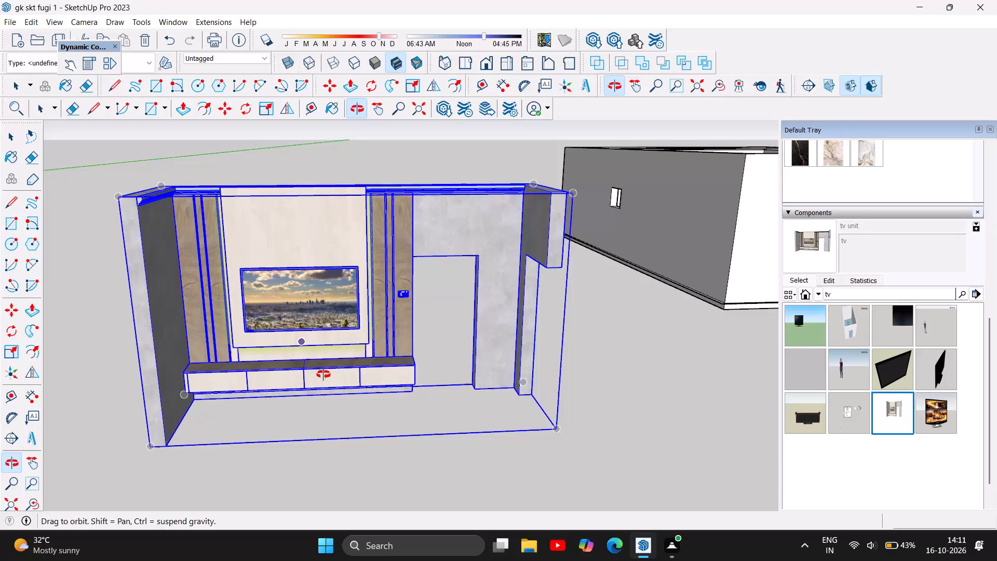
{"action": "scroll", "coordinate": [324, 375], "scroll_direction": "up", "scroll_amount": 3}
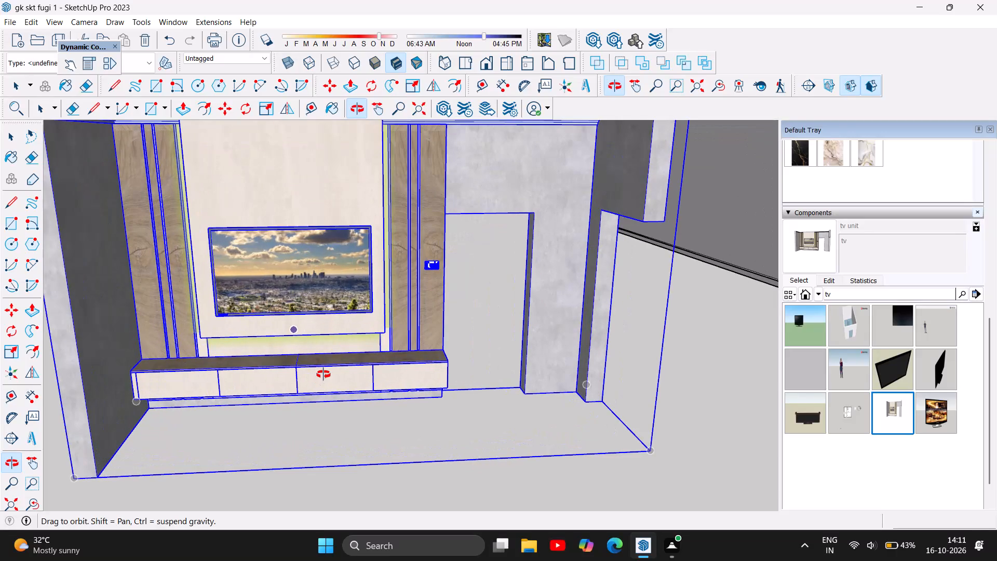
{"action": "double_click", "coordinate": [331, 358]}
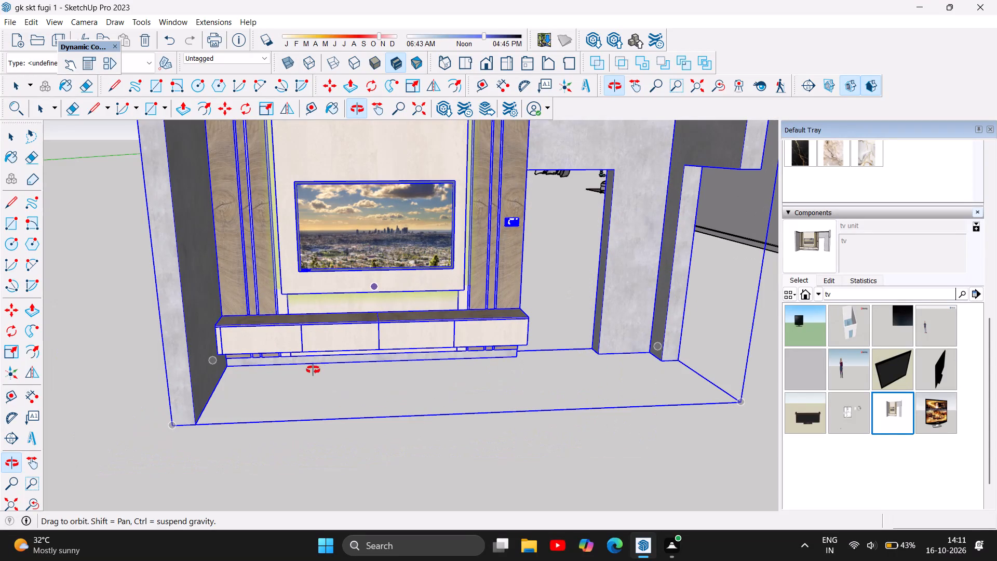
{"action": "scroll", "coordinate": [200, 429], "scroll_direction": "down", "scroll_amount": 4}
{"action": "scroll", "coordinate": [390, 314], "scroll_direction": "up", "scroll_amount": 2}
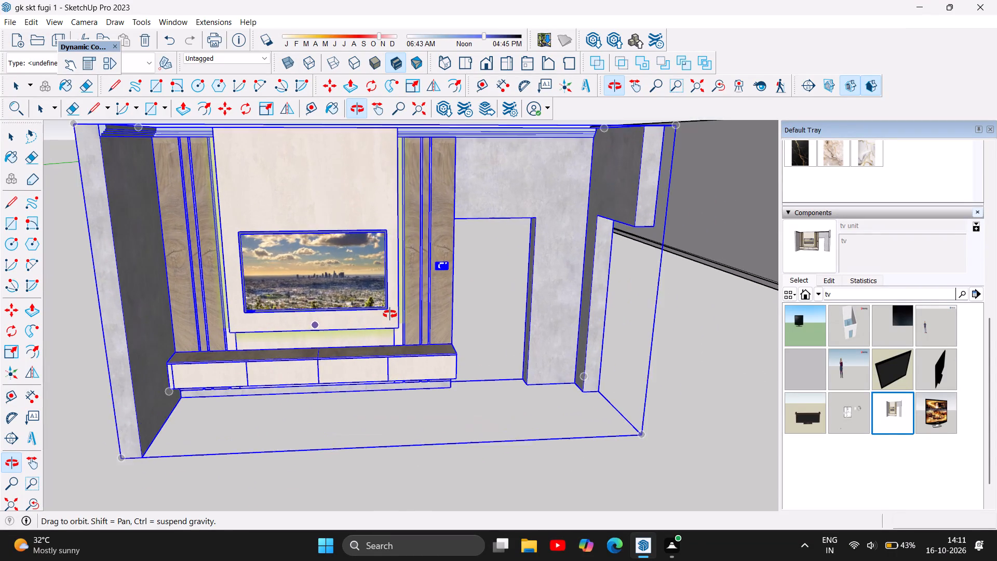
{"action": "scroll", "coordinate": [390, 314], "scroll_direction": "up", "scroll_amount": 3}
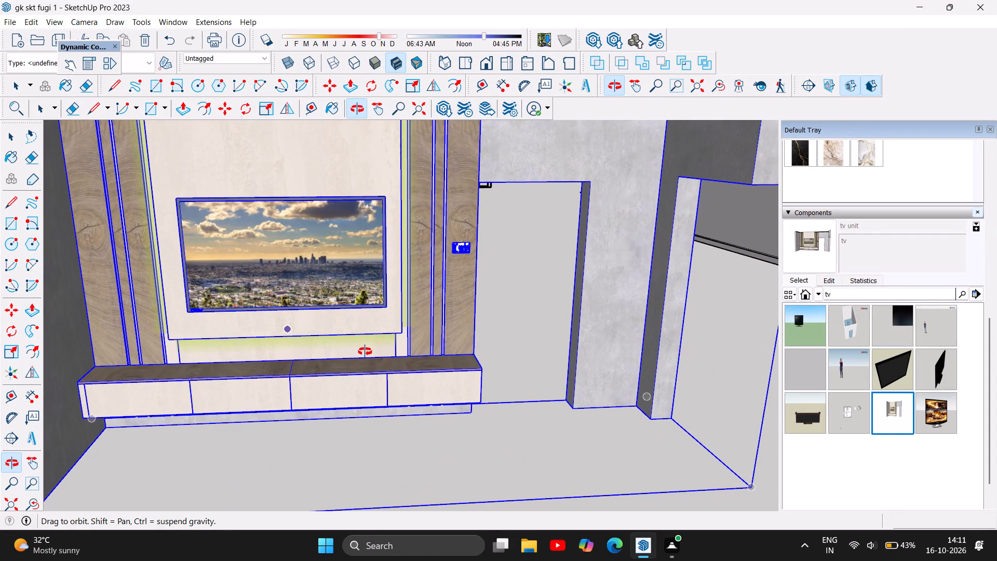
{"action": "scroll", "coordinate": [348, 405], "scroll_direction": "down", "scroll_amount": 4}
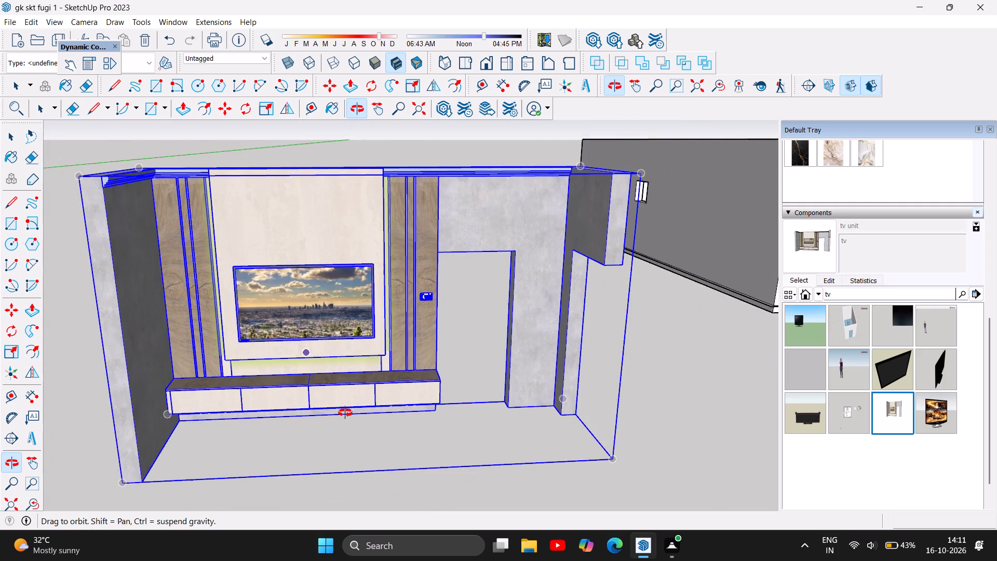
{"action": "scroll", "coordinate": [345, 413], "scroll_direction": "down", "scroll_amount": 2}
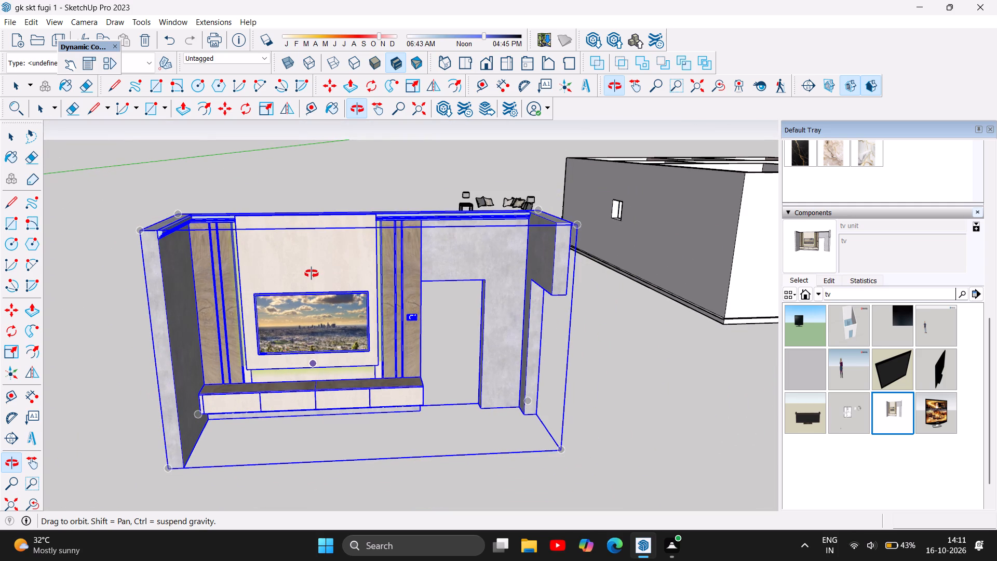
{"action": "scroll", "coordinate": [310, 274], "scroll_direction": "up", "scroll_amount": 5}
{"action": "scroll", "coordinate": [327, 355], "scroll_direction": "up", "scroll_amount": 5}
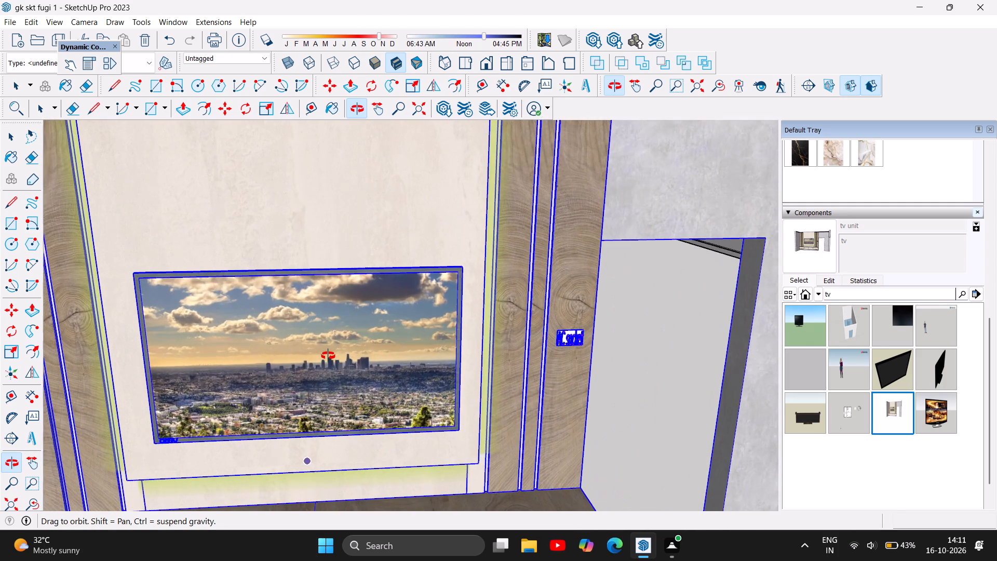
{"action": "scroll", "coordinate": [328, 356], "scroll_direction": "down", "scroll_amount": 11}
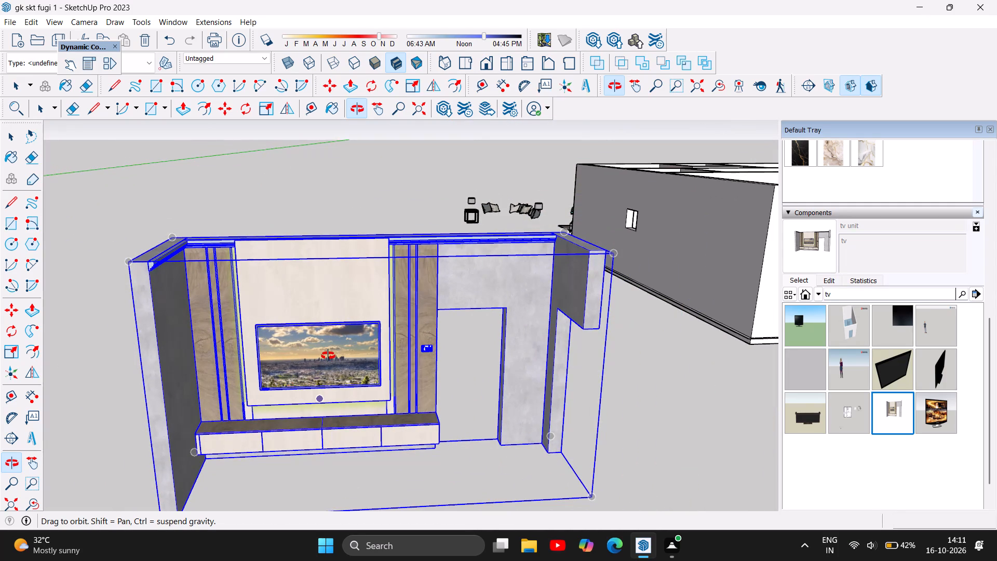
{"action": "scroll", "coordinate": [340, 430], "scroll_direction": "up", "scroll_amount": 4}
{"action": "scroll", "coordinate": [344, 477], "scroll_direction": "up", "scroll_amount": 2}
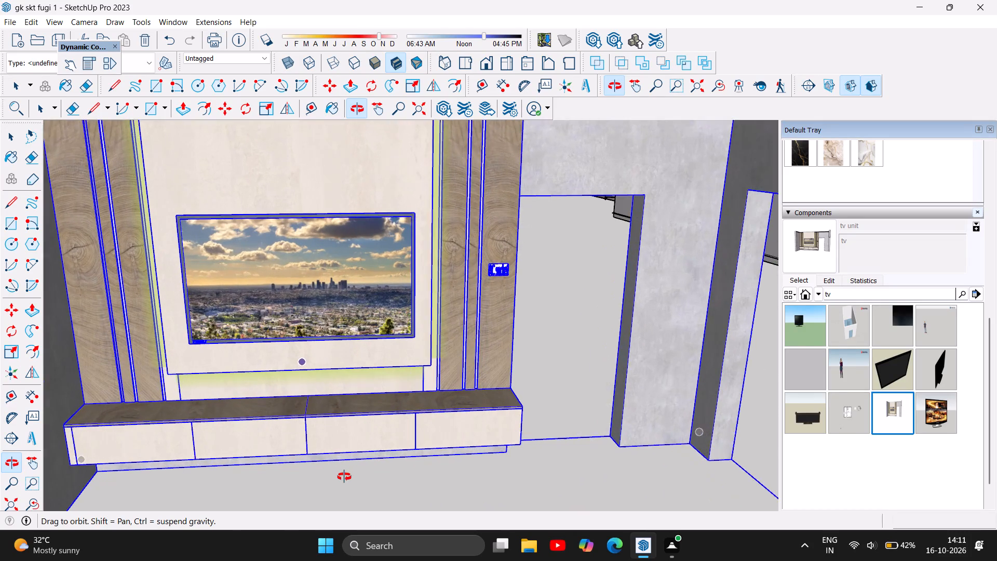
Examine the TV unit from the front and at an angle, including its side walls, socket plate and door opening.
{"action": "scroll", "coordinate": [344, 477], "scroll_direction": "up", "scroll_amount": 1}
{"action": "scroll", "coordinate": [189, 260], "scroll_direction": "down", "scroll_amount": 7}
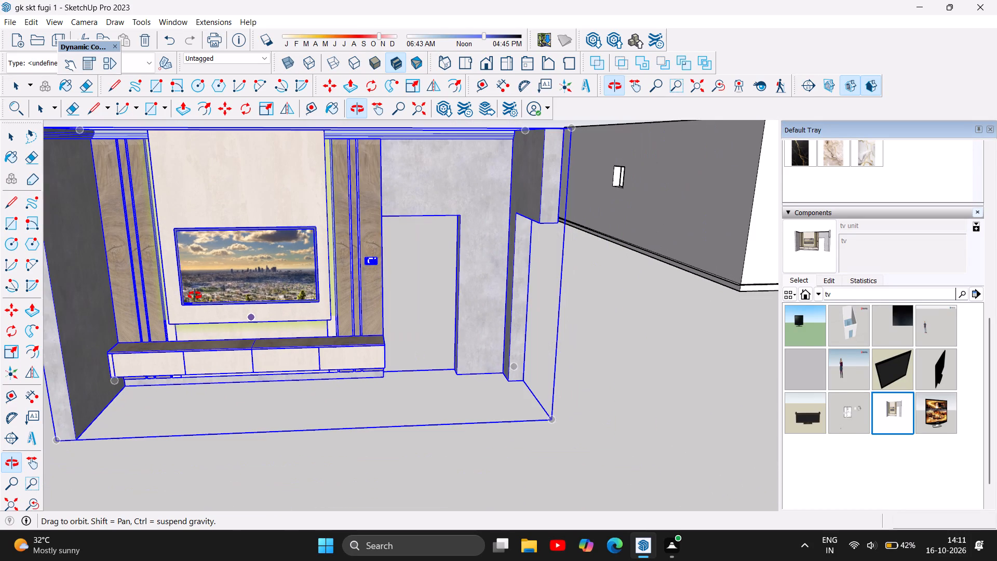
{"action": "scroll", "coordinate": [137, 301], "scroll_direction": "up", "scroll_amount": 5}
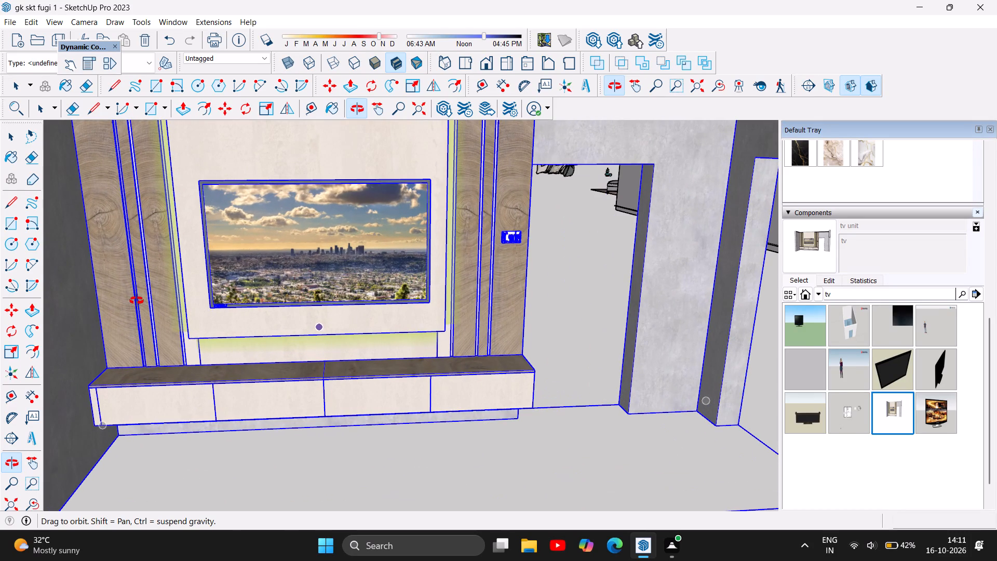
{"action": "scroll", "coordinate": [137, 301], "scroll_direction": "down", "scroll_amount": 2}
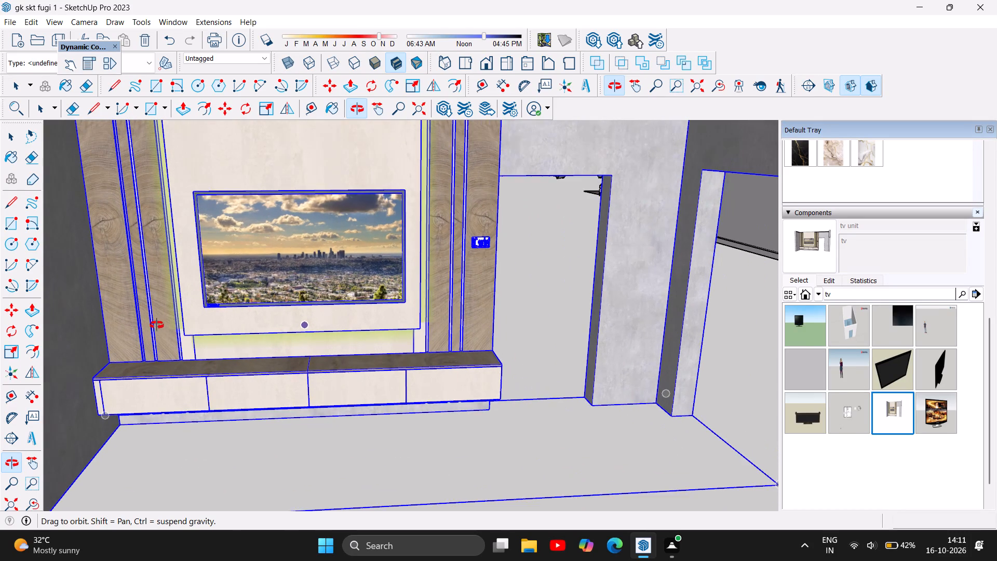
{"action": "scroll", "coordinate": [198, 412], "scroll_direction": "down", "scroll_amount": 3}
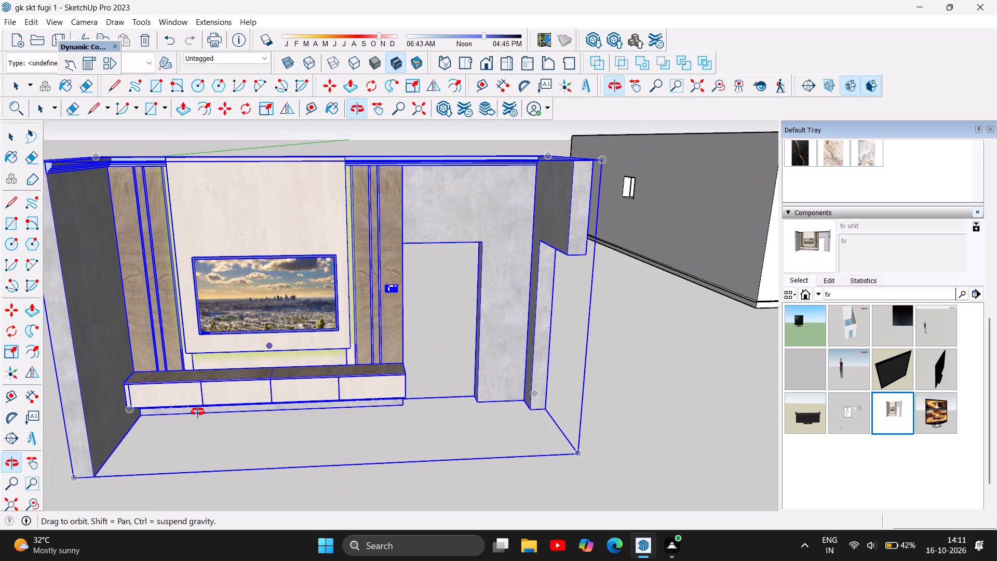
{"action": "left_click_drag", "start_coordinate": [156, 419], "coordinate": [196, 416]}
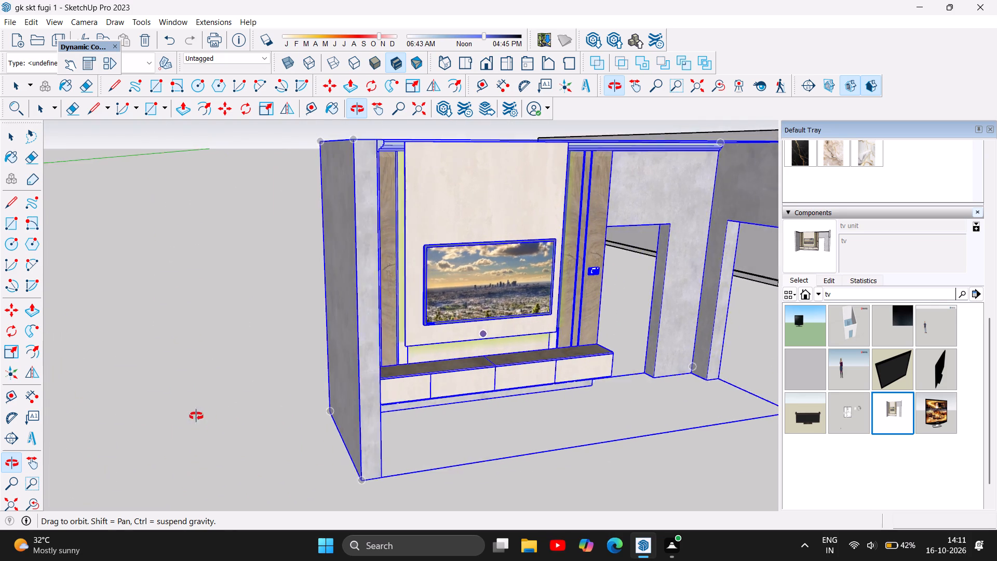
{"action": "left_click_drag", "start_coordinate": [196, 416], "coordinate": [162, 422]}
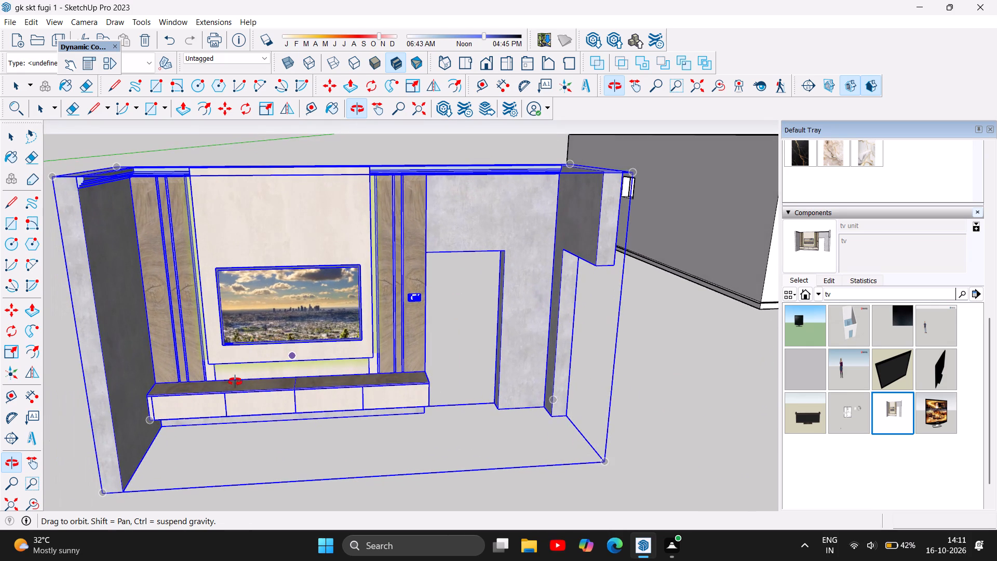
{"action": "scroll", "coordinate": [235, 382], "scroll_direction": "down", "scroll_amount": 2}
{"action": "scroll", "coordinate": [325, 312], "scroll_direction": "up", "scroll_amount": 5}
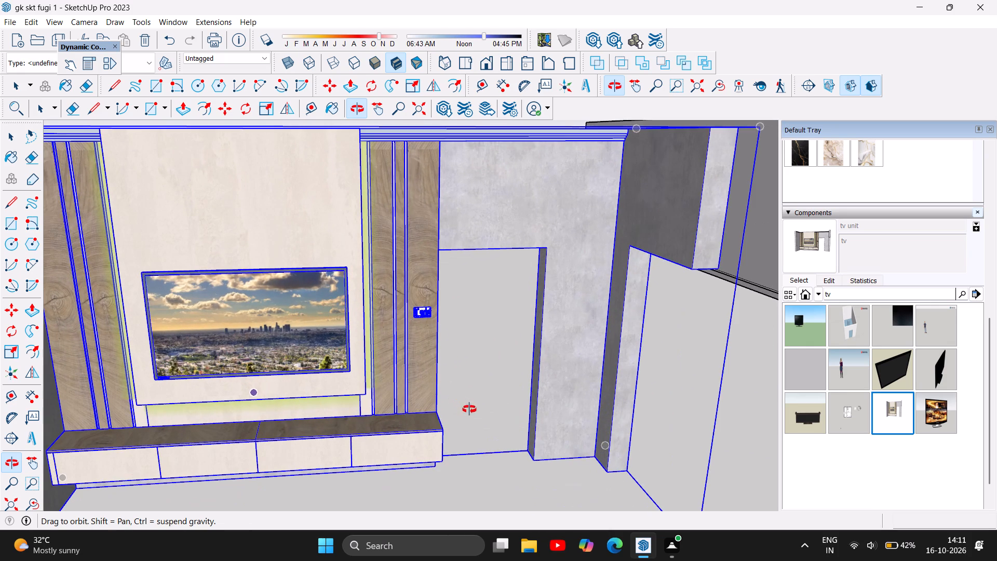
{"action": "scroll", "coordinate": [471, 407], "scroll_direction": "up", "scroll_amount": 3}
{"action": "scroll", "coordinate": [426, 245], "scroll_direction": "up", "scroll_amount": 4}
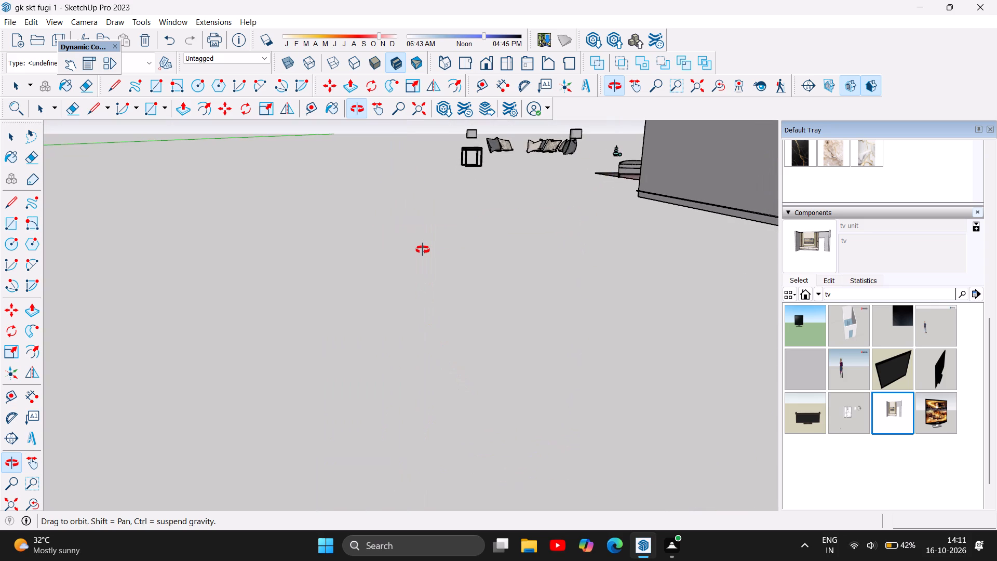
{"action": "scroll", "coordinate": [422, 253], "scroll_direction": "down", "scroll_amount": 4}
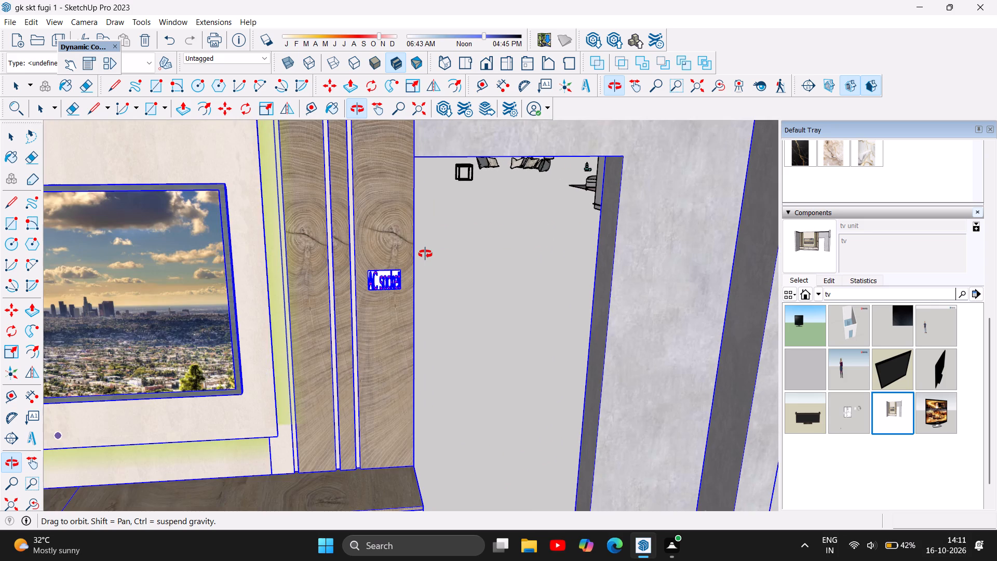
{"action": "scroll", "coordinate": [425, 254], "scroll_direction": "down", "scroll_amount": 4}
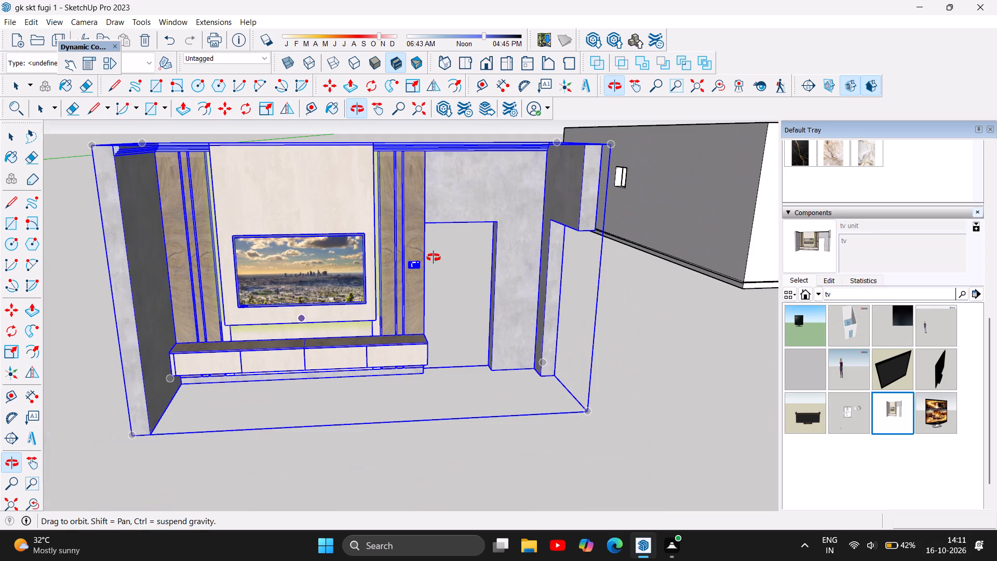
{"action": "scroll", "coordinate": [435, 259], "scroll_direction": "down", "scroll_amount": 1}
{"action": "scroll", "coordinate": [440, 257], "scroll_direction": "up", "scroll_amount": 1}
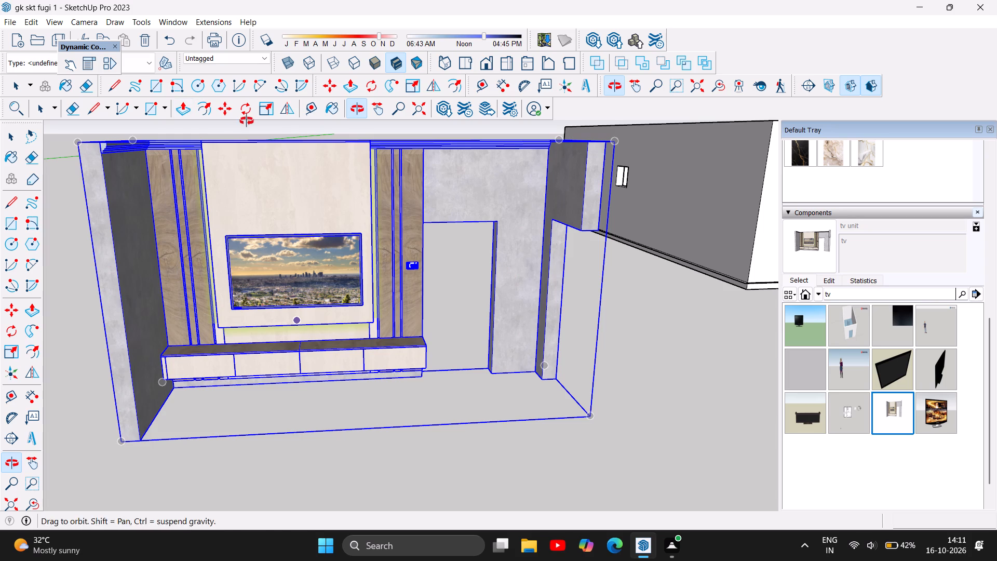
Move the TV unit about 174' 9" to open ground off the house's rear corner, beyond the loose cushions.
{"action": "left_click", "coordinate": [330, 89]}
{"action": "left_click", "coordinate": [411, 261]}
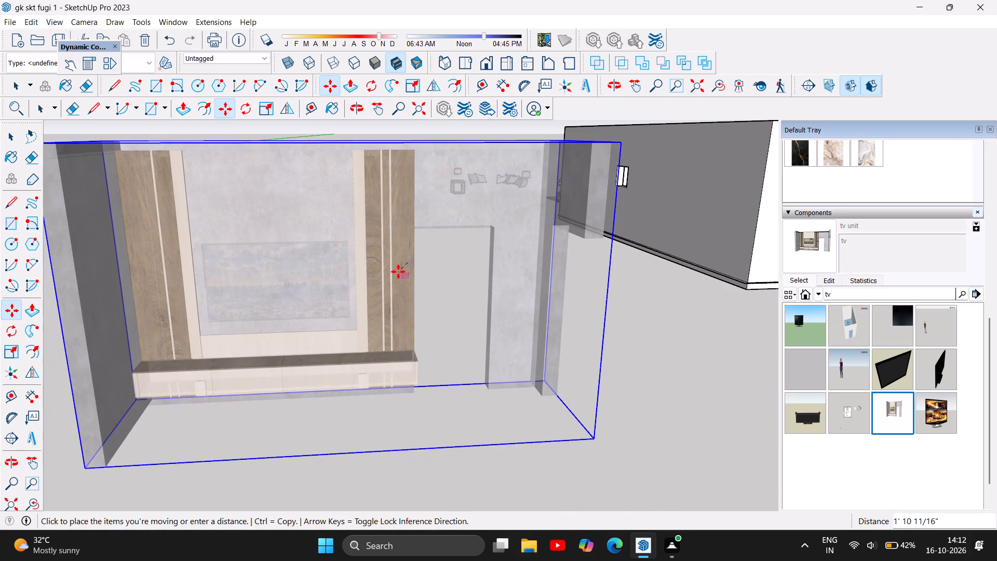
{"action": "left_click", "coordinate": [398, 272]}
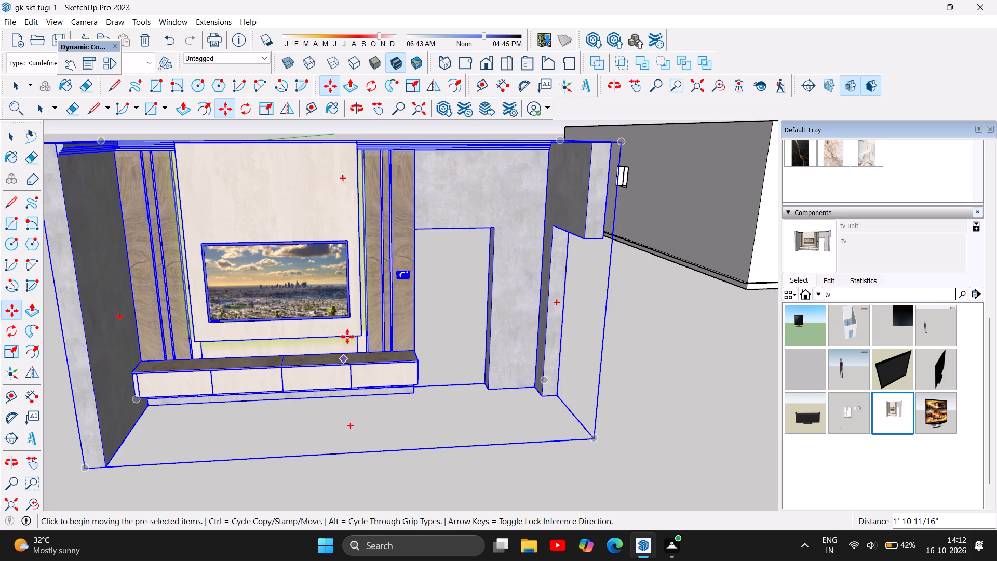
{"action": "right_click", "coordinate": [348, 327]}
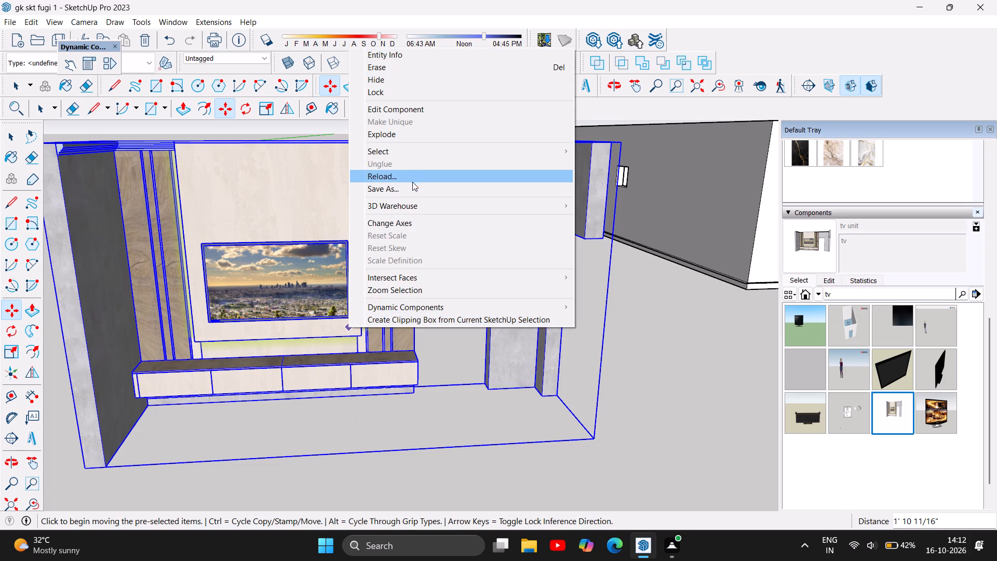
{"action": "left_click", "coordinate": [484, 442]}
{"action": "scroll", "coordinate": [343, 434], "scroll_direction": "down", "scroll_amount": 5}
{"action": "scroll", "coordinate": [260, 466], "scroll_direction": "down", "scroll_amount": 14}
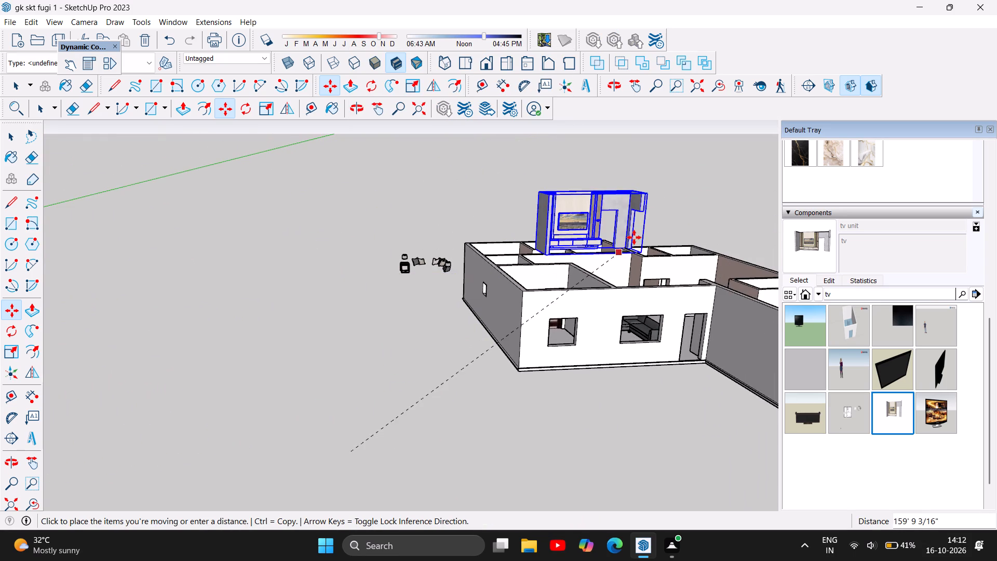
{"action": "scroll", "coordinate": [649, 233], "scroll_direction": "up", "scroll_amount": 3}
{"action": "scroll", "coordinate": [744, 280], "scroll_direction": "up", "scroll_amount": 6}
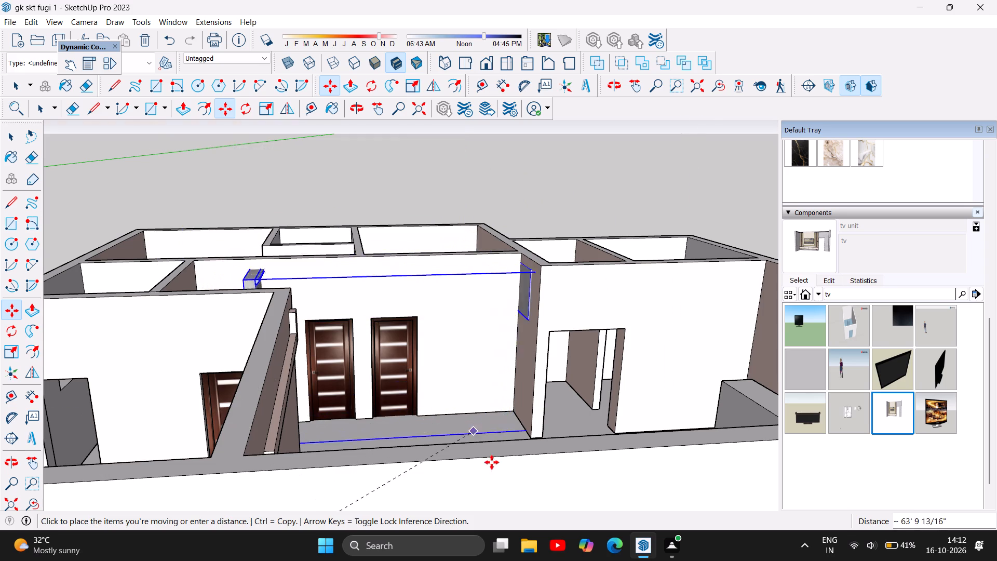
{"action": "scroll", "coordinate": [453, 352], "scroll_direction": "down", "scroll_amount": 5}
{"action": "scroll", "coordinate": [366, 257], "scroll_direction": "down", "scroll_amount": 6}
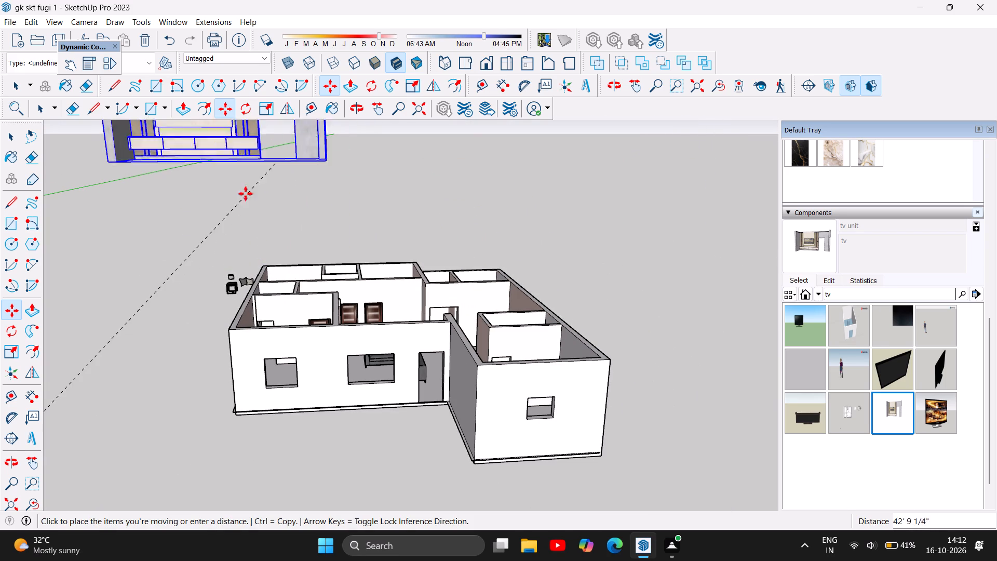
{"action": "left_click", "coordinate": [209, 234]}
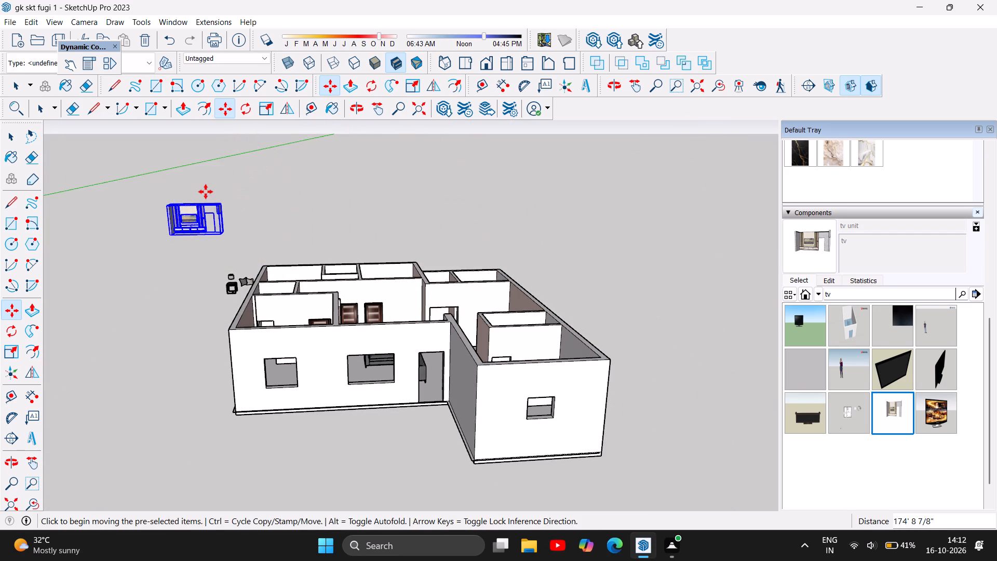
Nudge the TV unit by about 2 13/16" from its upper corner beside the door opening.
{"action": "scroll", "coordinate": [167, 210], "scroll_direction": "up", "scroll_amount": 17}
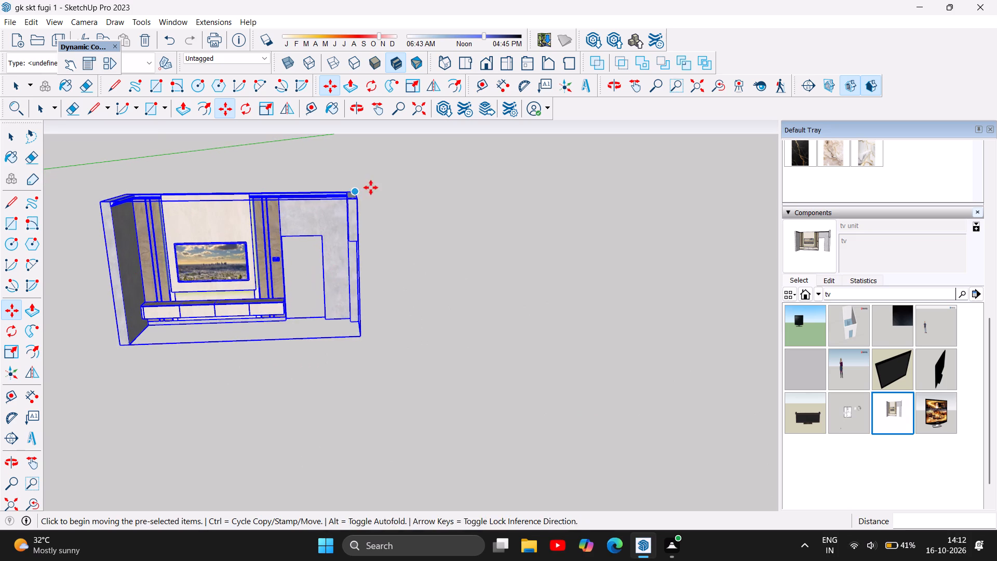
{"action": "left_click", "coordinate": [353, 199]}
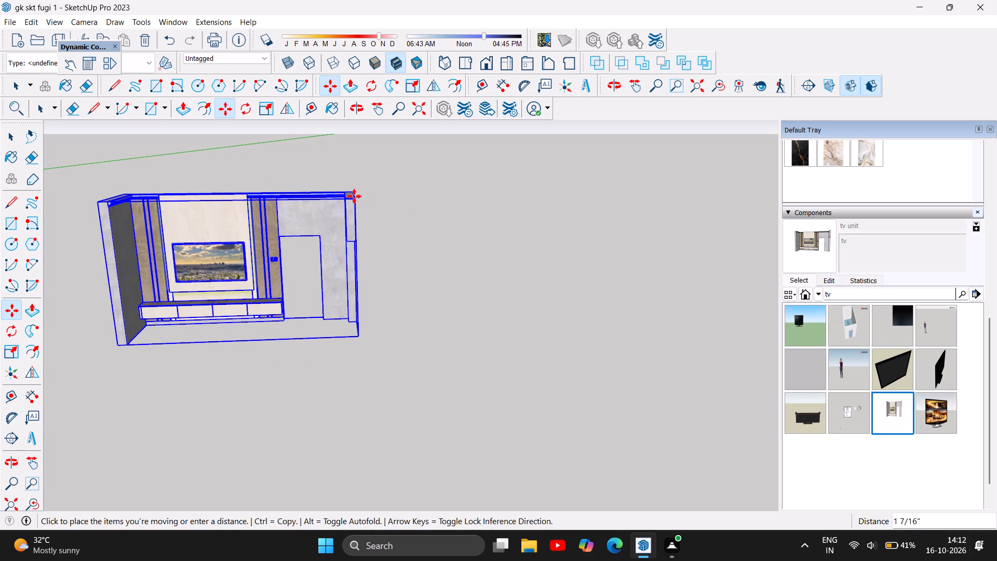
{"action": "right_click", "coordinate": [354, 196]}
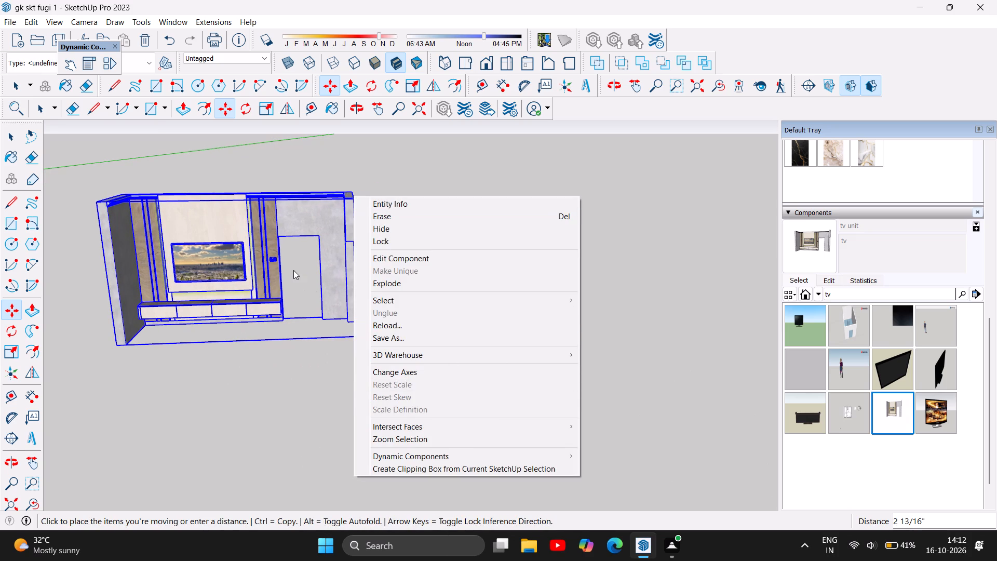
{"action": "left_click", "coordinate": [293, 270]}
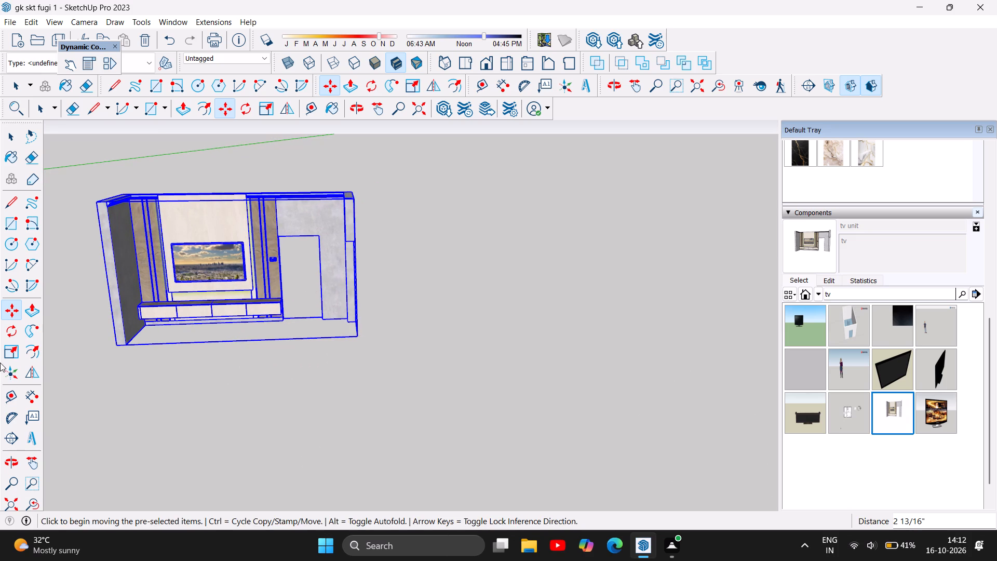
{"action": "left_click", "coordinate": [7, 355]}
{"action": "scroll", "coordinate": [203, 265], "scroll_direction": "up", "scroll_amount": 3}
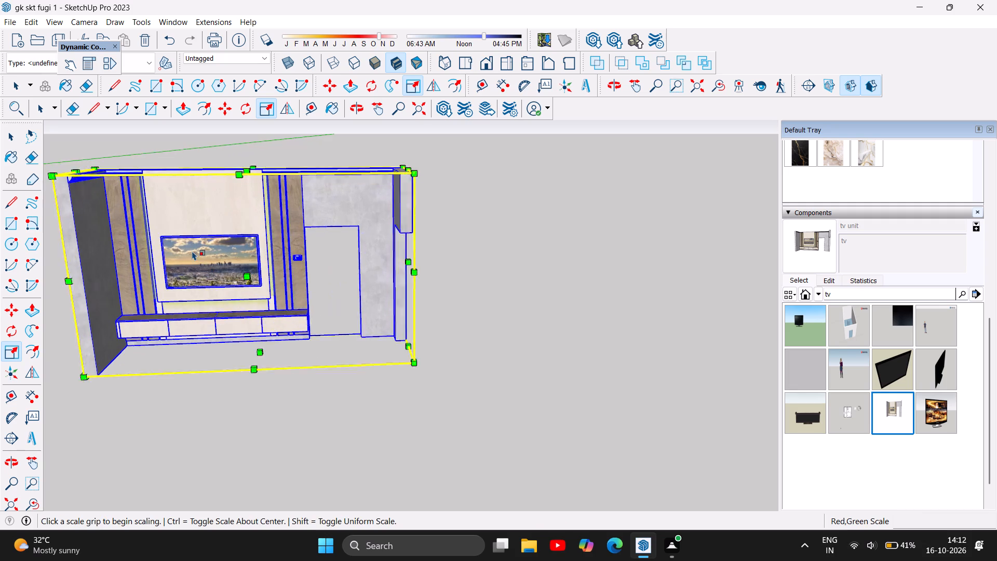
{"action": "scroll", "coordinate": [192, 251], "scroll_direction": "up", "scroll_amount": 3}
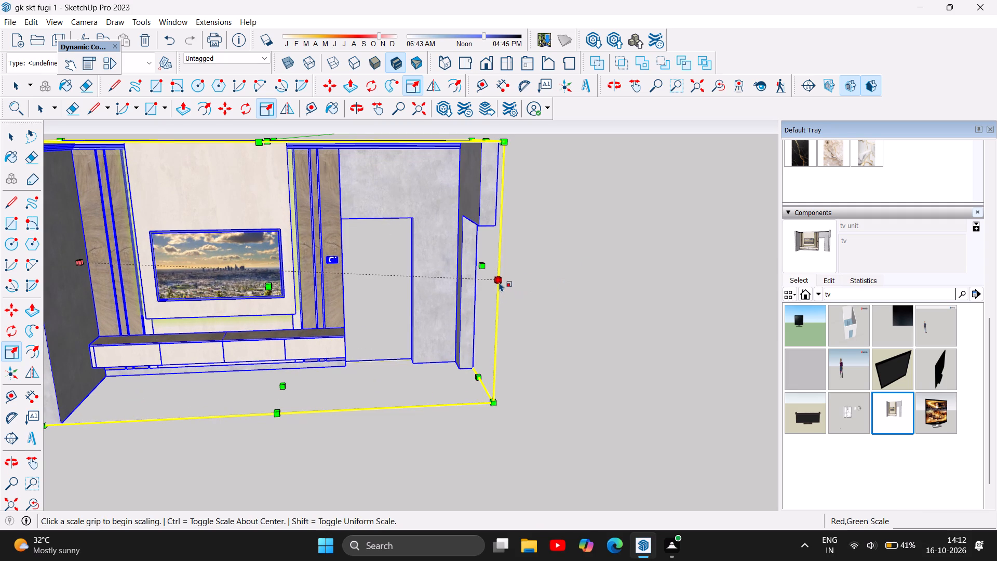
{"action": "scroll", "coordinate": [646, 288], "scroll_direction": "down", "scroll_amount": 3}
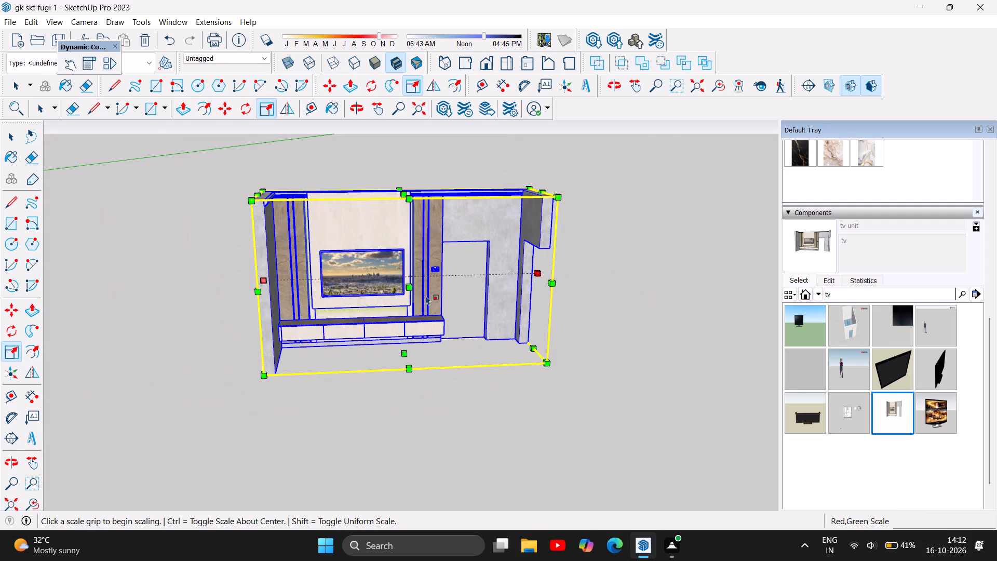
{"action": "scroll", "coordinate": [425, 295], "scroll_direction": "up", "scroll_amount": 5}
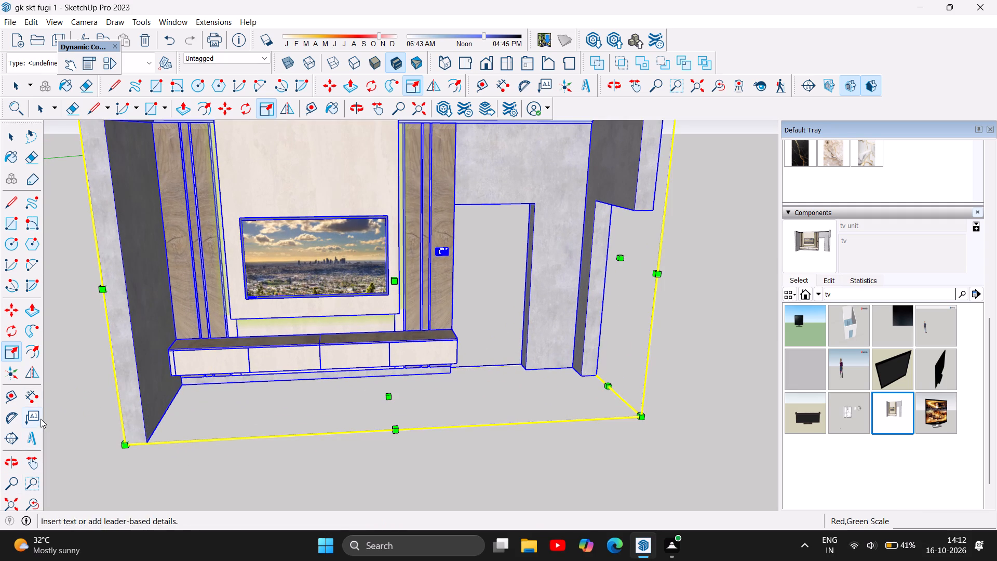
Measure the length of the TV unit's low drawer cabinet along its front top edge, without keeping a dimension.
{"action": "left_click", "coordinate": [29, 393]}
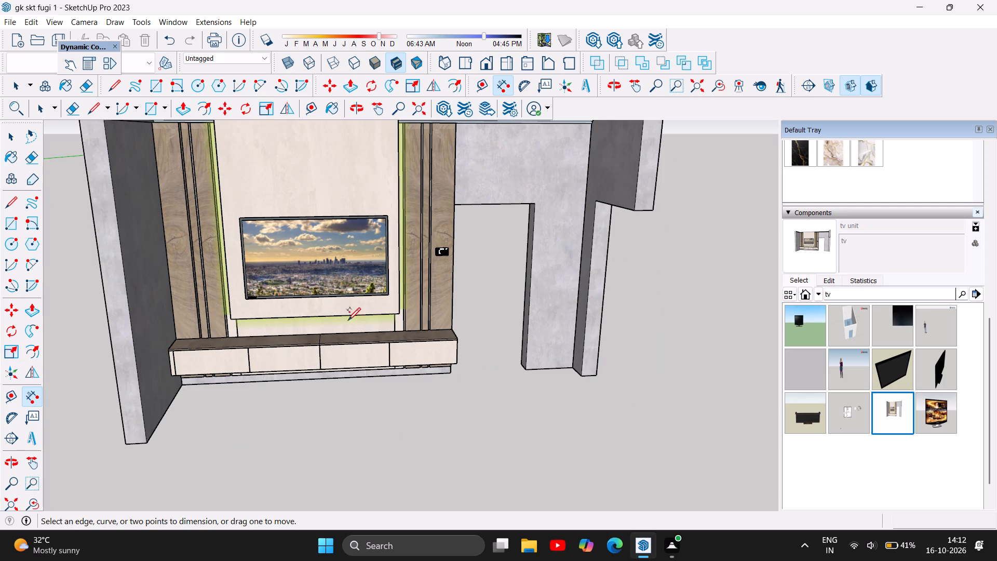
{"action": "scroll", "coordinate": [361, 314], "scroll_direction": "up", "scroll_amount": 3}
{"action": "scroll", "coordinate": [450, 342], "scroll_direction": "down", "scroll_amount": 3}
{"action": "scroll", "coordinate": [155, 360], "scroll_direction": "up", "scroll_amount": 3}
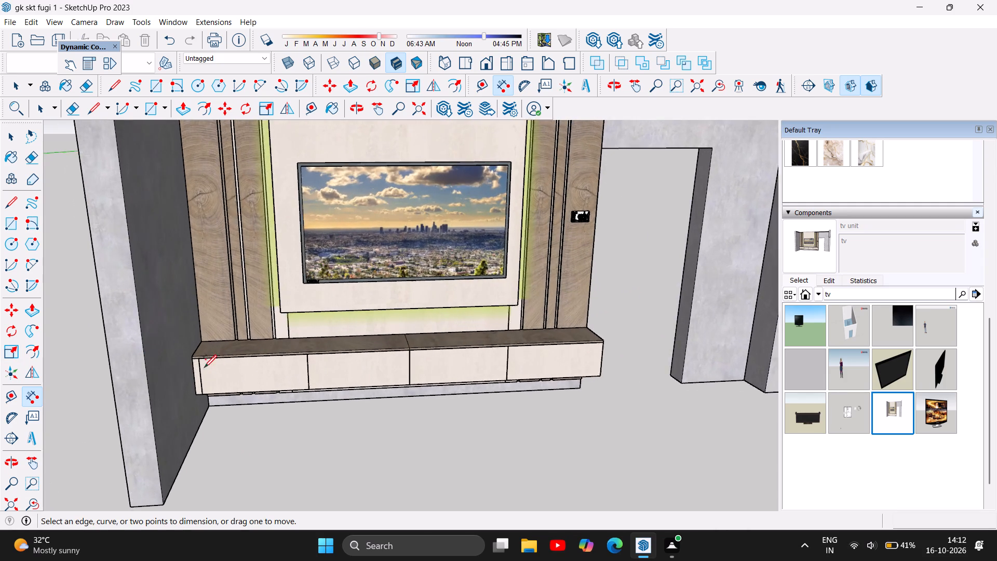
{"action": "scroll", "coordinate": [204, 367], "scroll_direction": "up", "scroll_amount": 2}
{"action": "scroll", "coordinate": [304, 339], "scroll_direction": "up", "scroll_amount": 10}
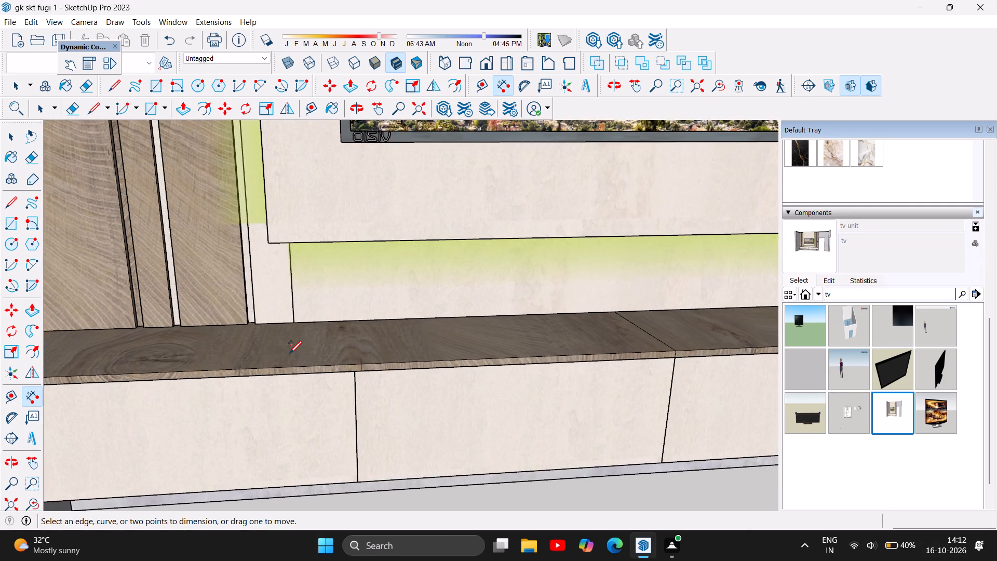
{"action": "scroll", "coordinate": [289, 353], "scroll_direction": "up", "scroll_amount": 1}
{"action": "scroll", "coordinate": [289, 353], "scroll_direction": "down", "scroll_amount": 8}
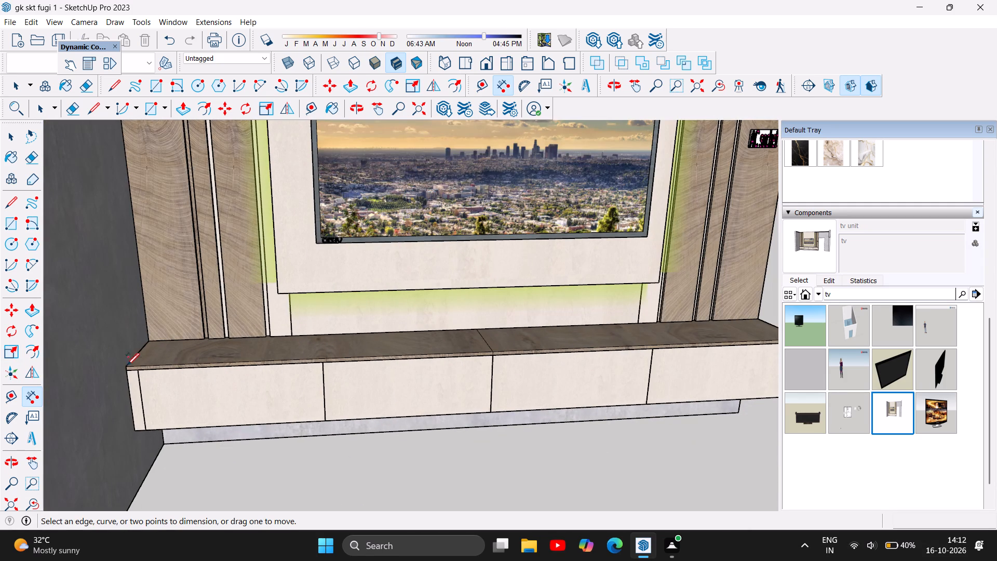
{"action": "left_click", "coordinate": [126, 367]}
{"action": "scroll", "coordinate": [79, 378], "scroll_direction": "down", "scroll_amount": 6}
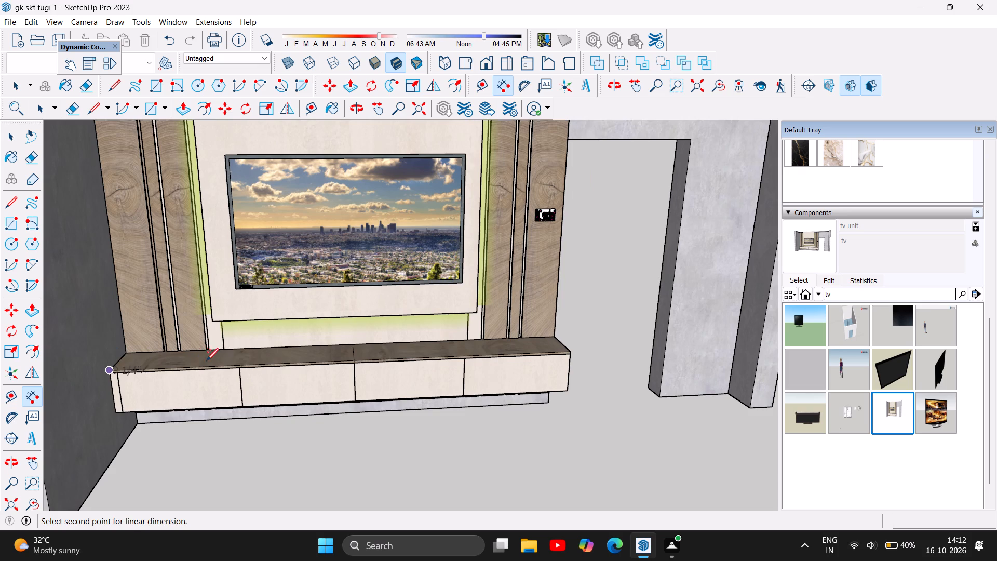
{"action": "left_click", "coordinate": [570, 350]}
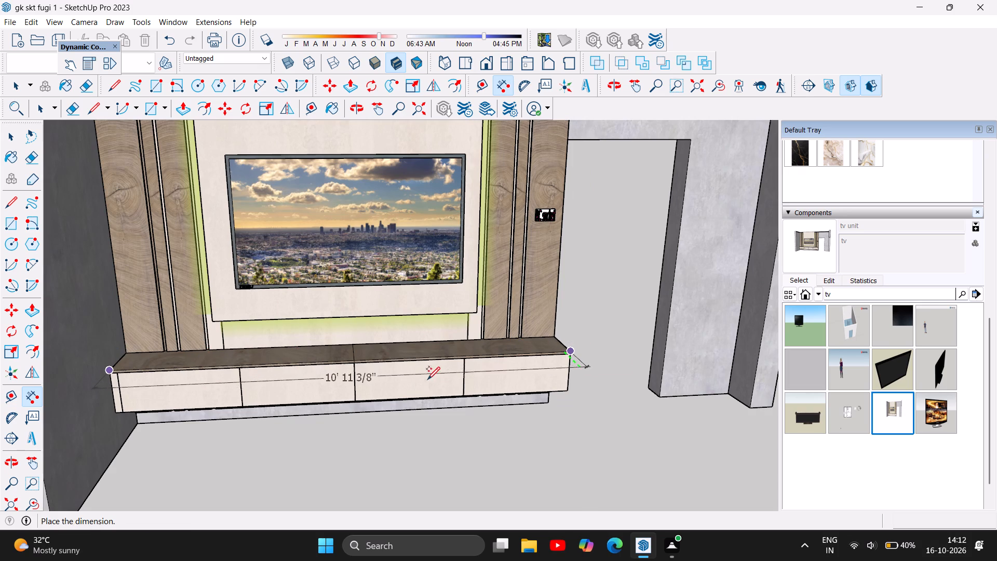
{"action": "scroll", "coordinate": [357, 381], "scroll_direction": "up", "scroll_amount": 1}
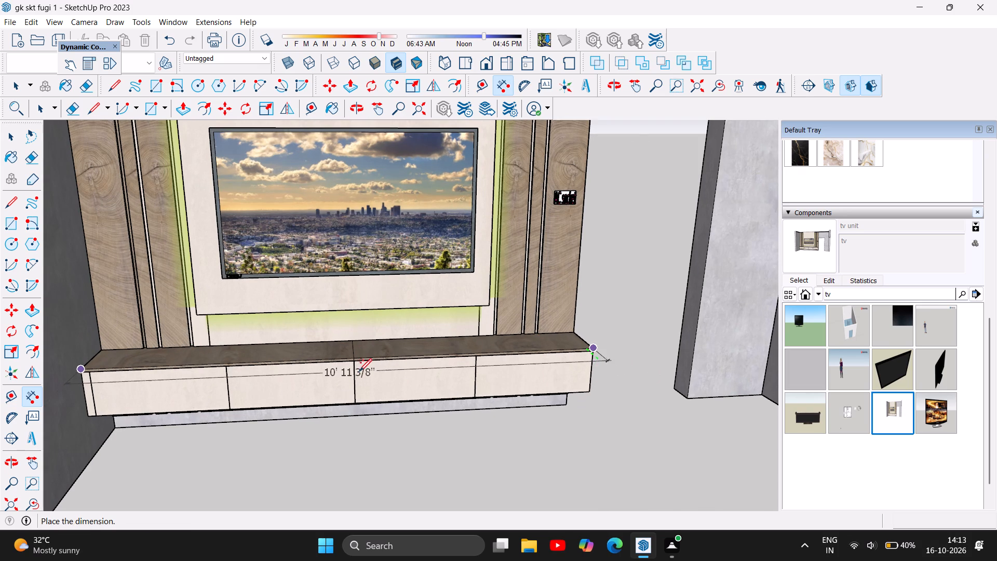
{"action": "scroll", "coordinate": [359, 370], "scroll_direction": "down", "scroll_amount": 5}
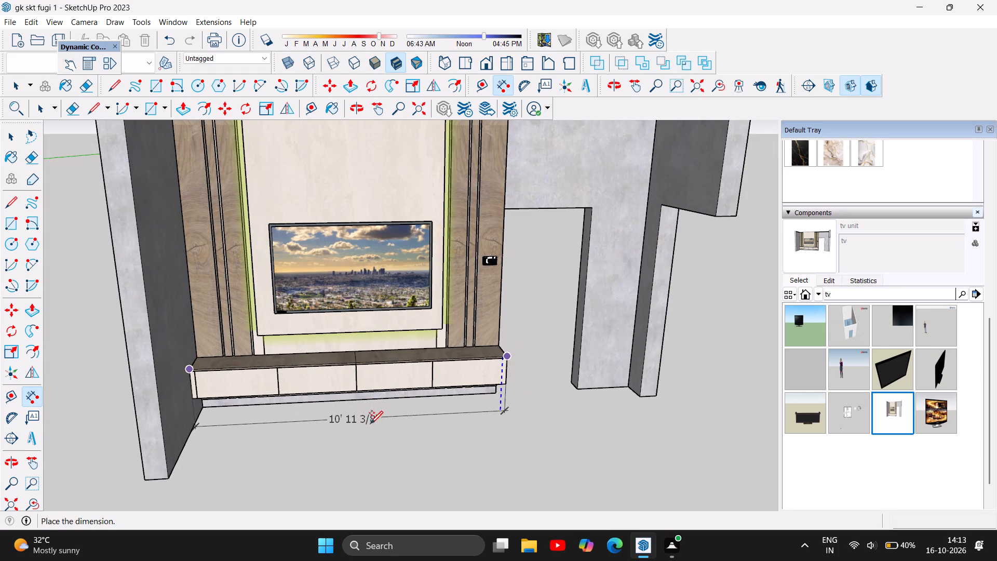
{"action": "scroll", "coordinate": [370, 424], "scroll_direction": "up", "scroll_amount": 2}
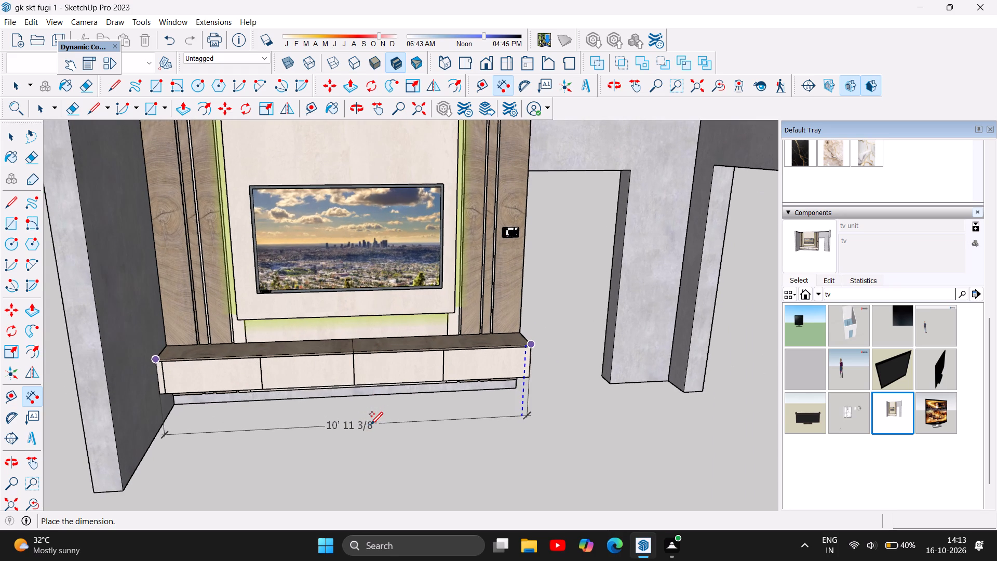
{"action": "scroll", "coordinate": [370, 424], "scroll_direction": "up", "scroll_amount": 1}
{"action": "scroll", "coordinate": [370, 424], "scroll_direction": "down", "scroll_amount": 2}
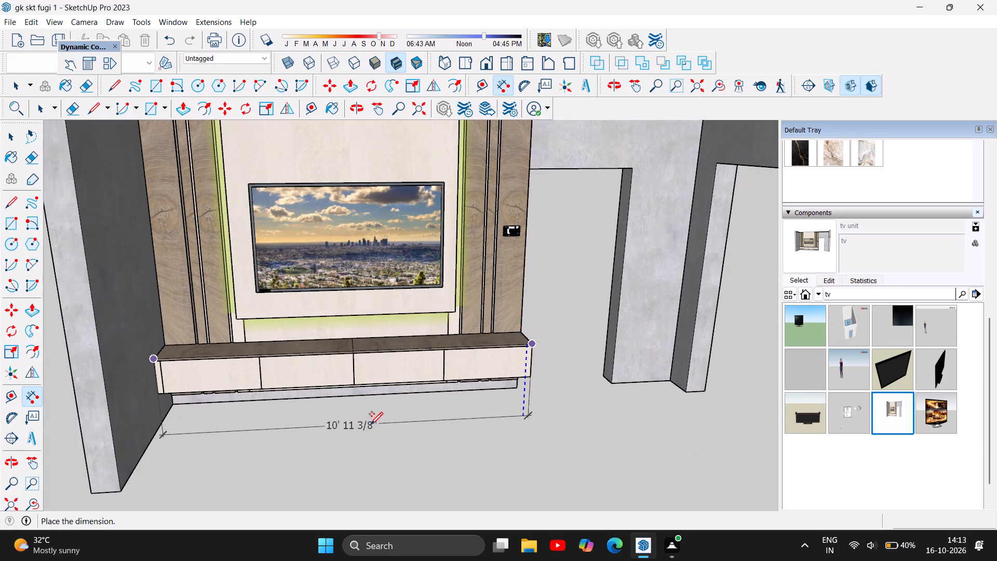
{"action": "scroll", "coordinate": [370, 424], "scroll_direction": "down", "scroll_amount": 3}
{"action": "scroll", "coordinate": [372, 425], "scroll_direction": "up", "scroll_amount": 1}
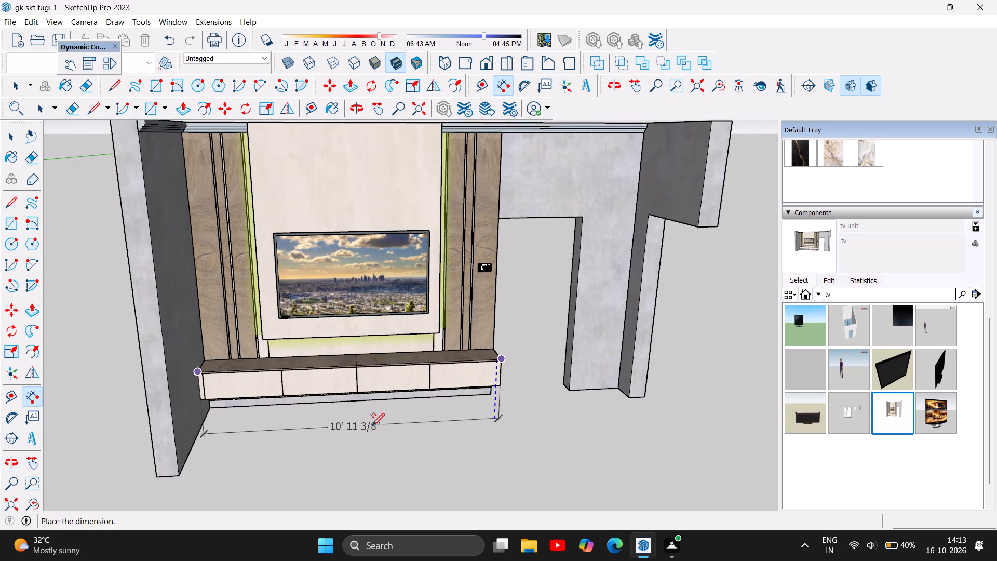
{"action": "scroll", "coordinate": [372, 425], "scroll_direction": "up", "scroll_amount": 2}
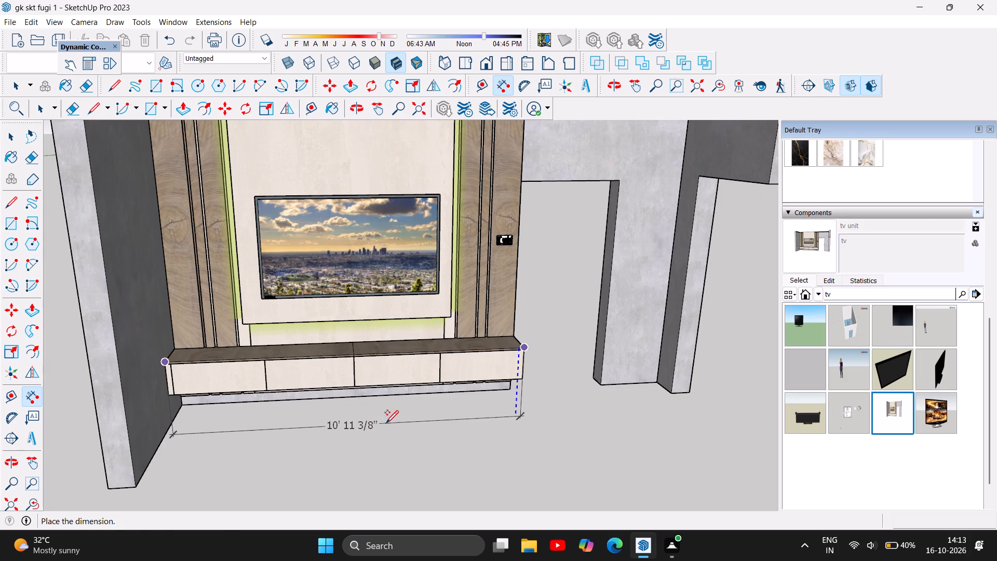
{"action": "key", "text": "Escape"}
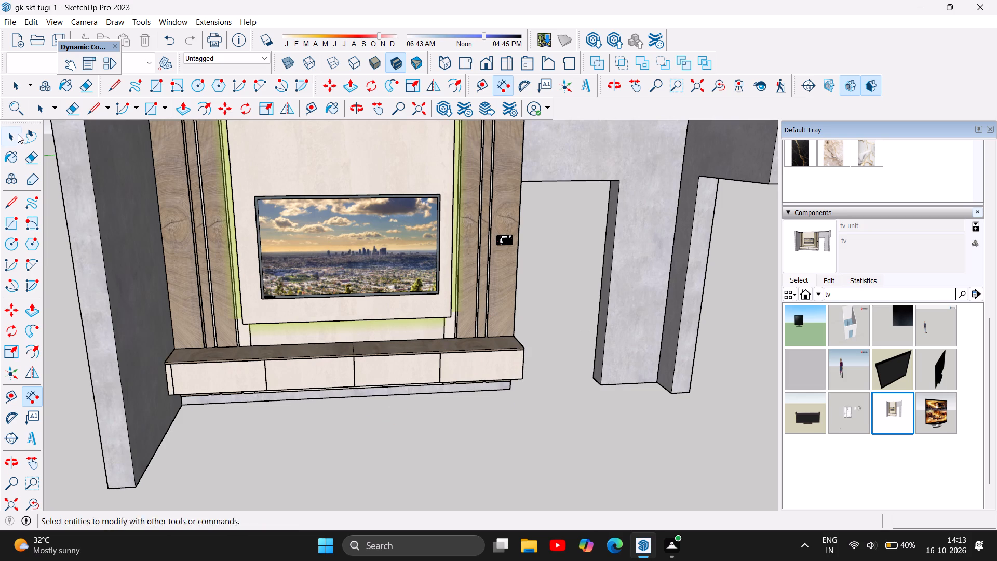
Scale the TV unit's depth along the green axis by a factor of about 0.28.
{"action": "left_click", "coordinate": [13, 141]}
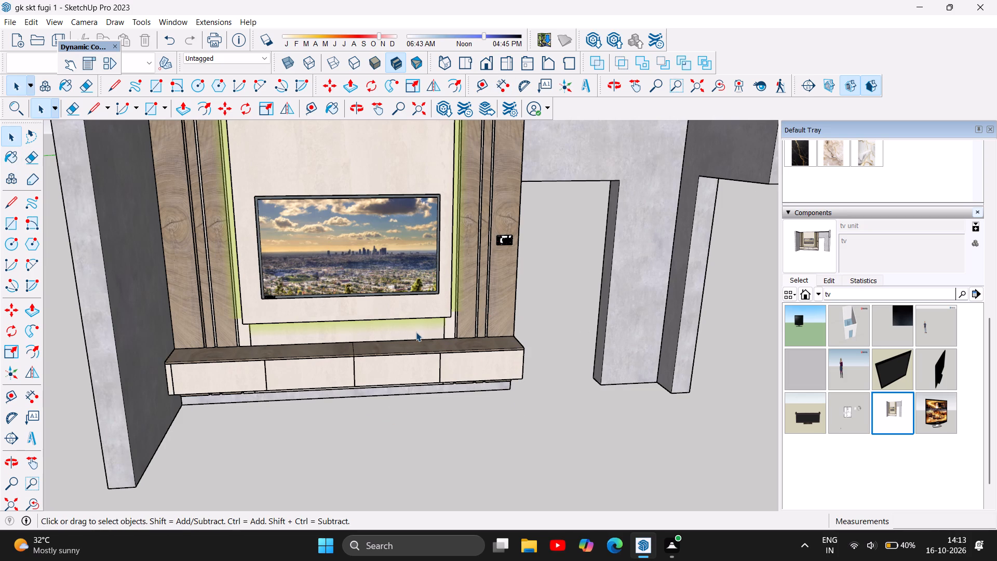
{"action": "left_click", "coordinate": [416, 332]}
{"action": "scroll", "coordinate": [333, 370], "scroll_direction": "down", "scroll_amount": 4}
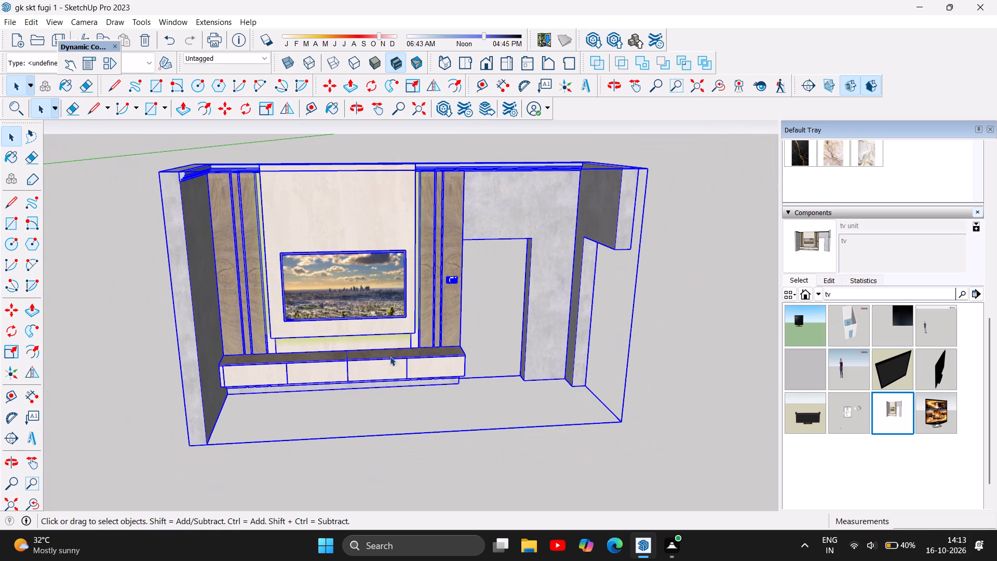
{"action": "scroll", "coordinate": [14, 377], "scroll_direction": "down", "scroll_amount": 1}
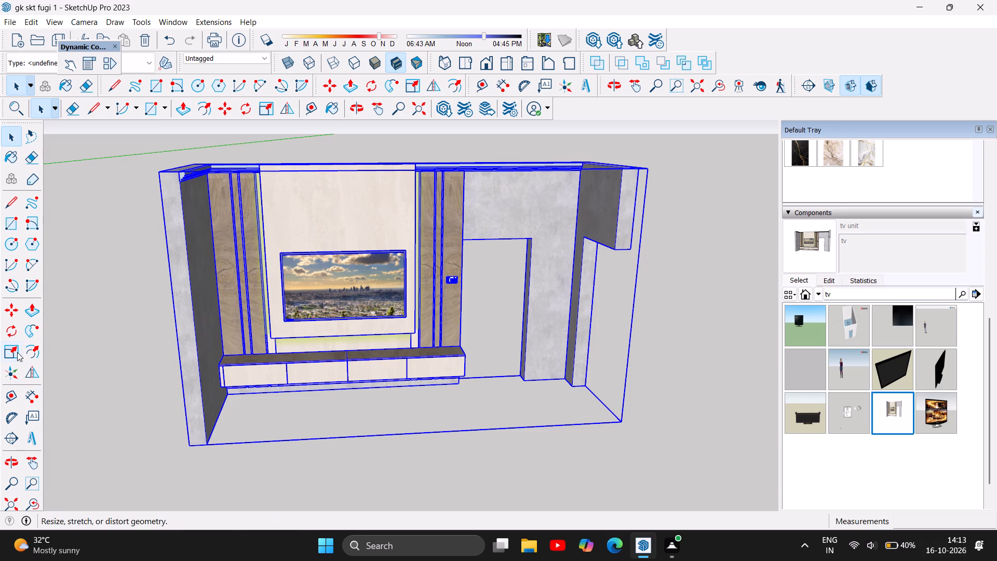
{"action": "left_click", "coordinate": [15, 353]}
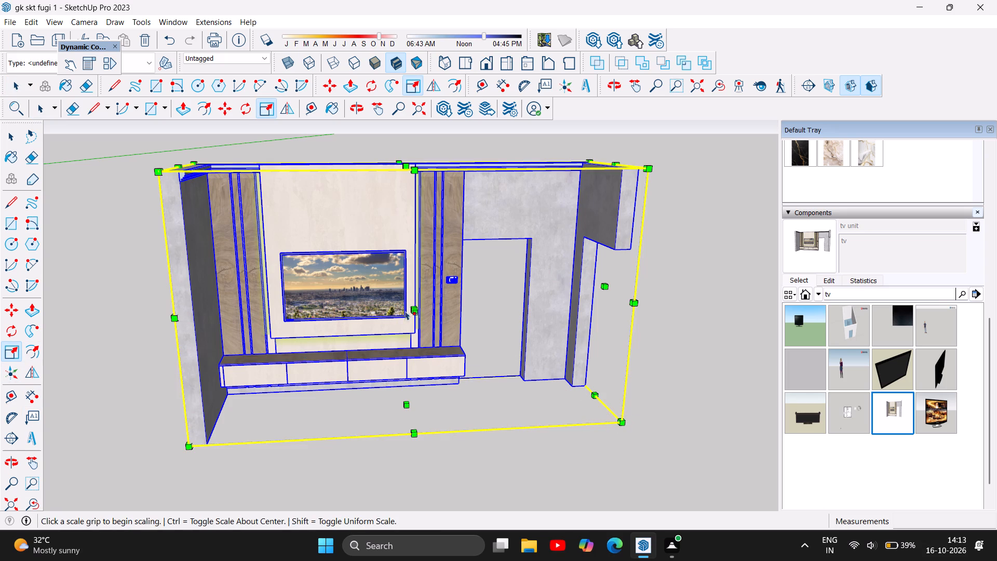
{"action": "left_click", "coordinate": [413, 309]}
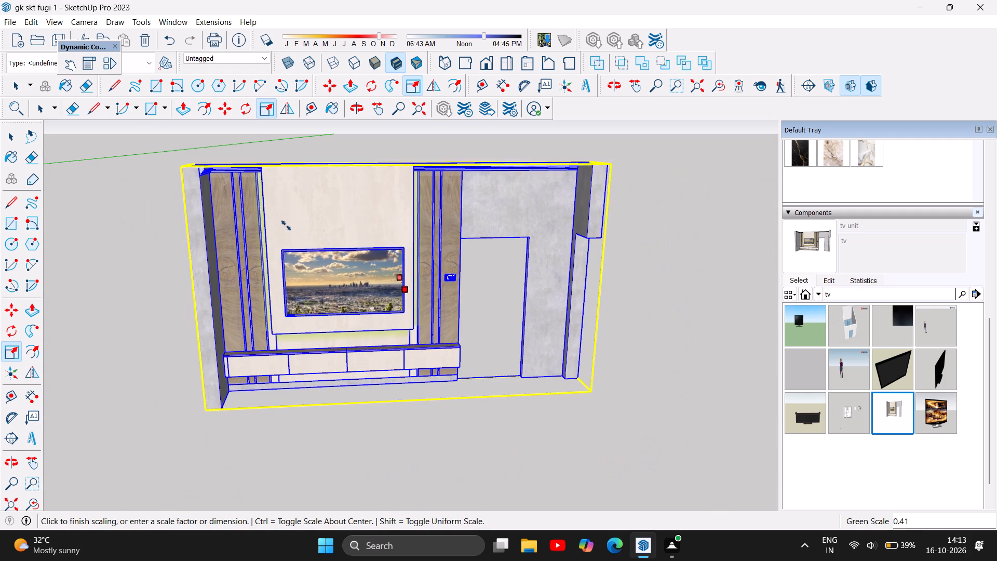
{"action": "left_click", "coordinate": [286, 210]}
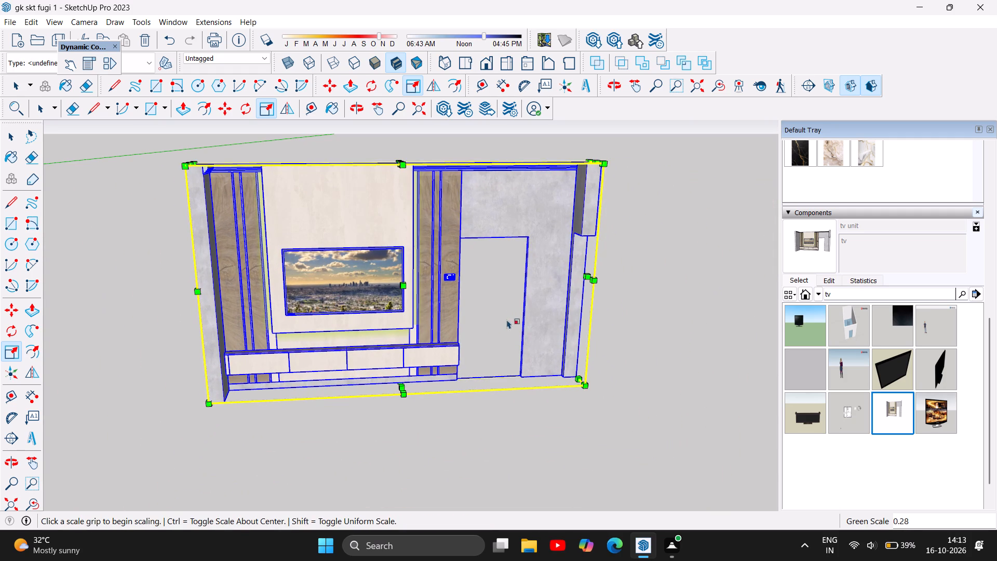
{"action": "scroll", "coordinate": [508, 304], "scroll_direction": "up", "scroll_amount": 2}
{"action": "scroll", "coordinate": [475, 342], "scroll_direction": "down", "scroll_amount": 2}
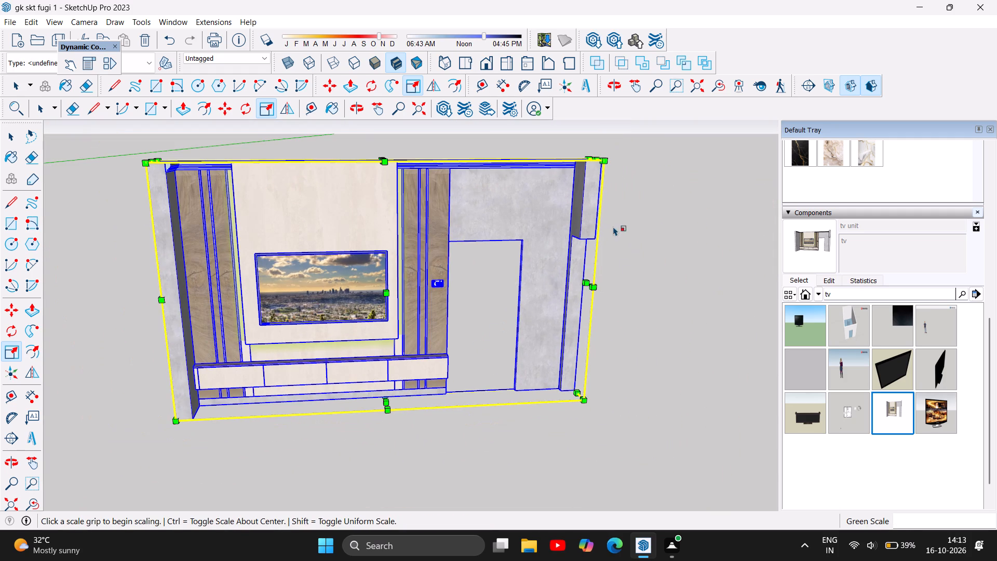
{"action": "left_click", "coordinate": [545, 215]}
{"action": "double_click", "coordinate": [519, 218]}
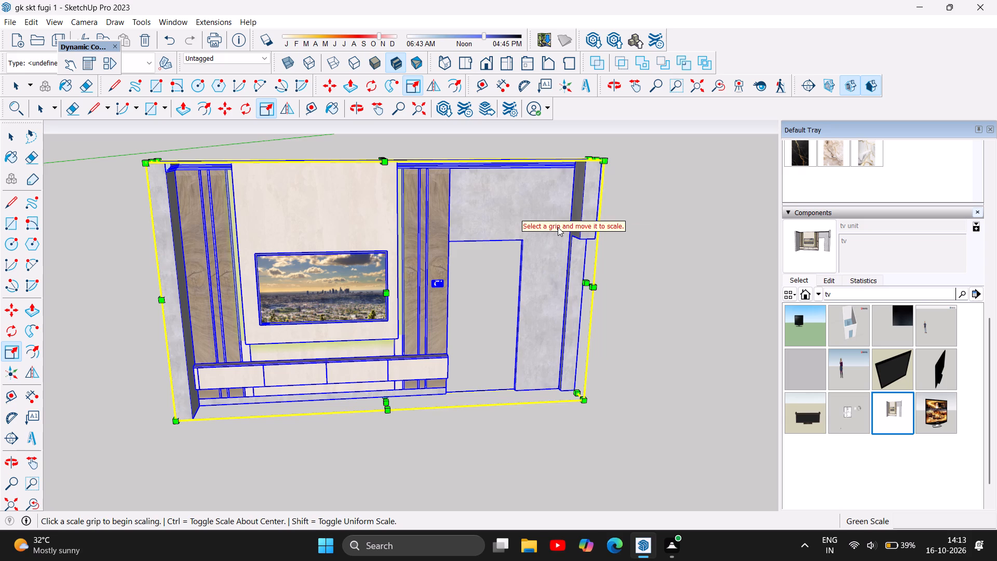
{"action": "left_click", "coordinate": [546, 226]}
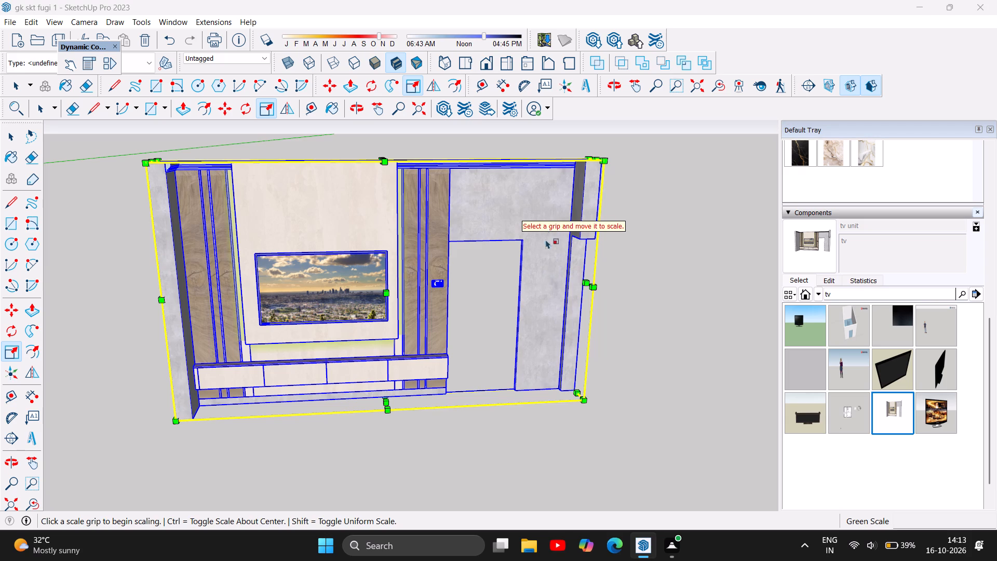
Scale the TV unit's width along the red axis by a factor of about 0.86.
{"action": "left_click", "coordinate": [589, 281]}
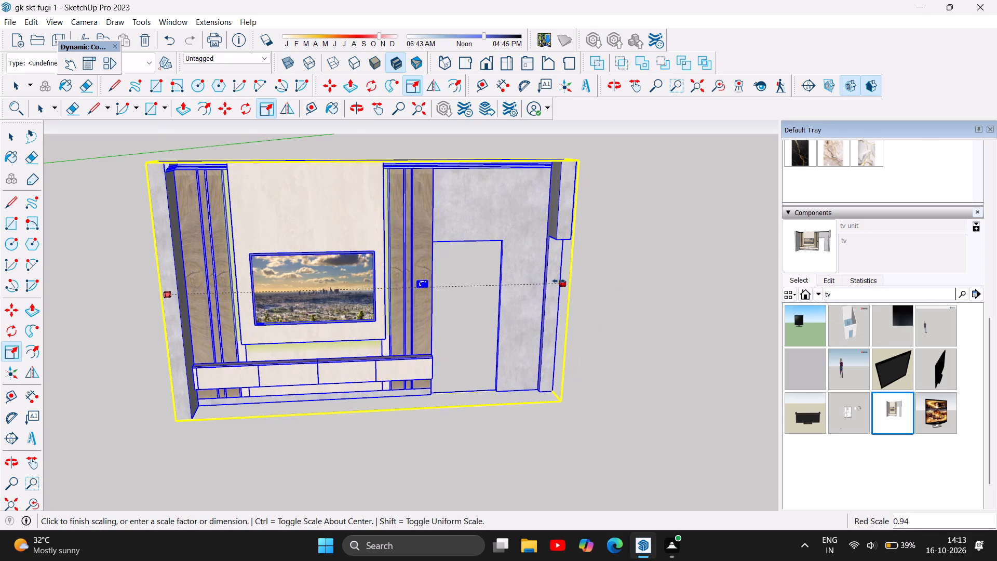
{"action": "left_click", "coordinate": [532, 279]}
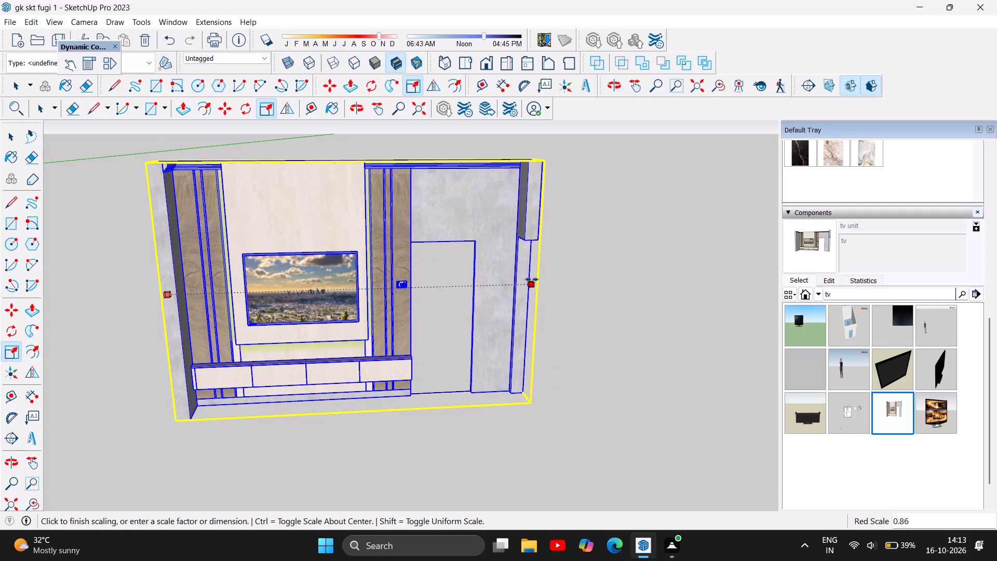
{"action": "left_click", "coordinate": [467, 212]}
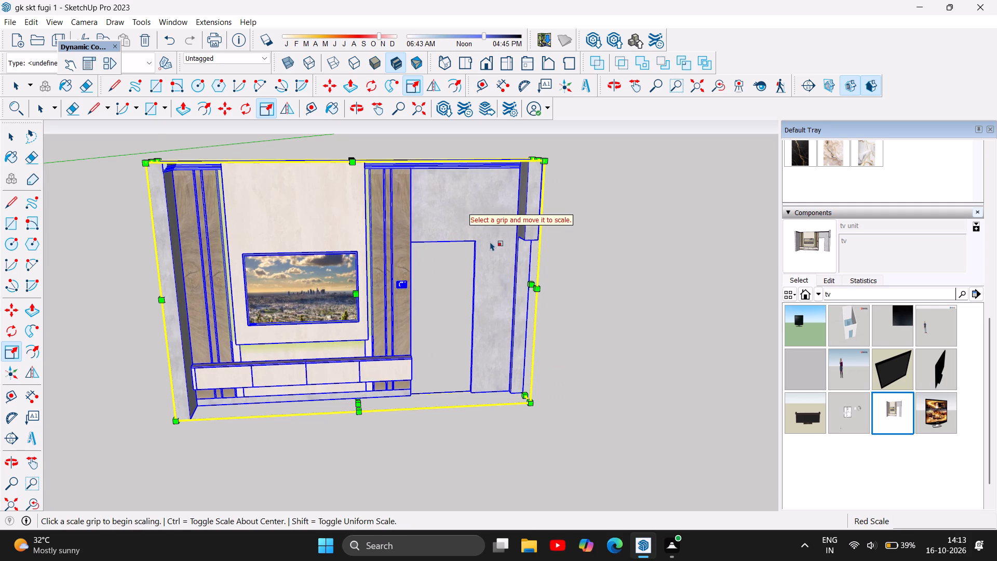
{"action": "key", "text": "Escape"}
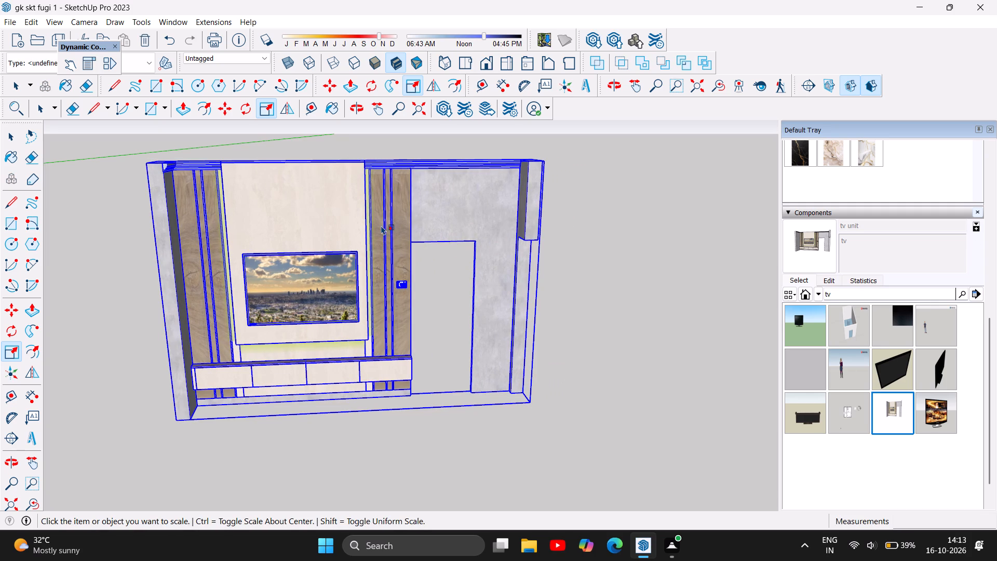
Scale the TV unit along the red and green axes by factors of 1.00 and 4.00 to deepen it.
{"action": "scroll", "coordinate": [245, 424], "scroll_direction": "up", "scroll_amount": 5}
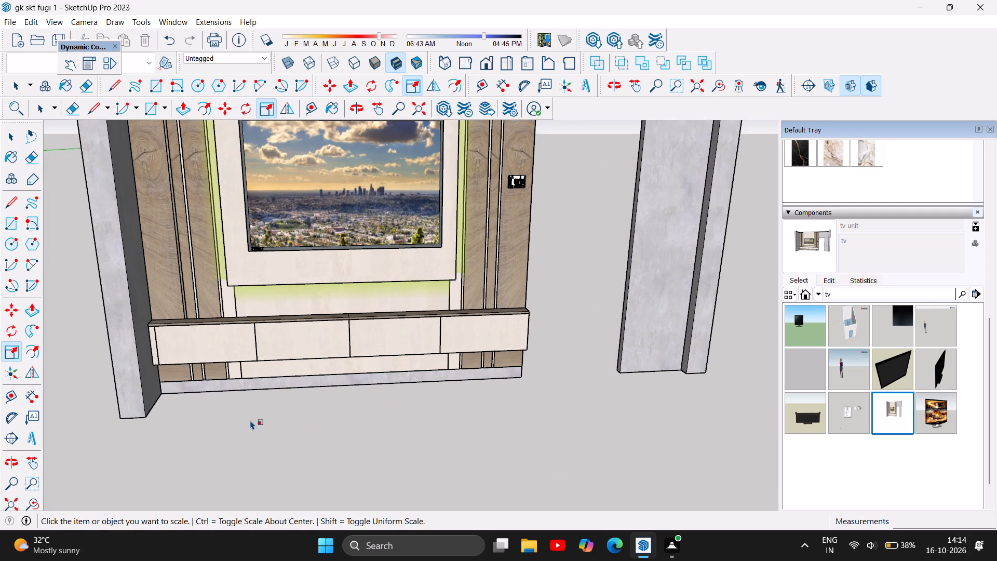
{"action": "scroll", "coordinate": [250, 420], "scroll_direction": "up", "scroll_amount": 3}
{"action": "scroll", "coordinate": [272, 398], "scroll_direction": "down", "scroll_amount": 5}
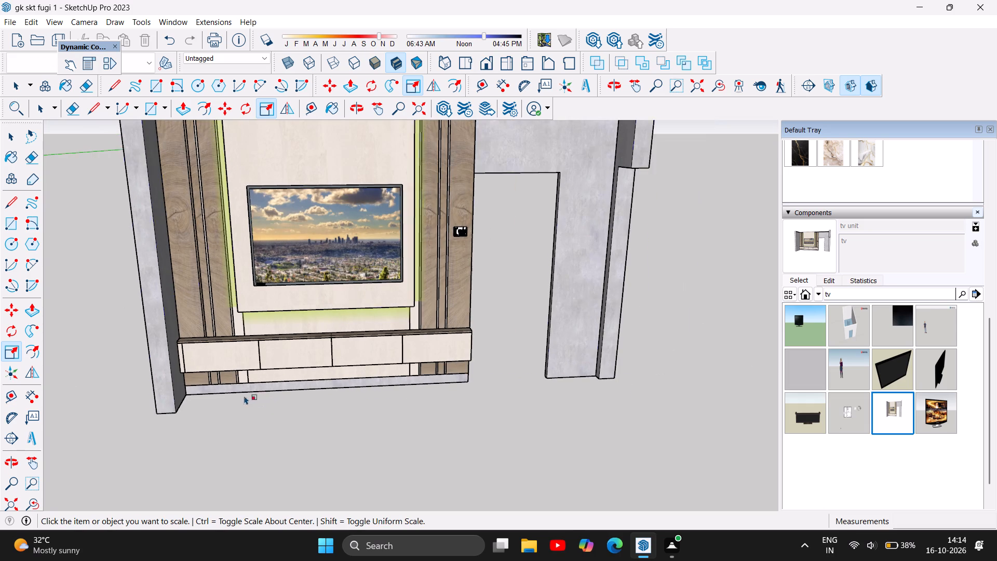
{"action": "left_click", "coordinate": [160, 336]}
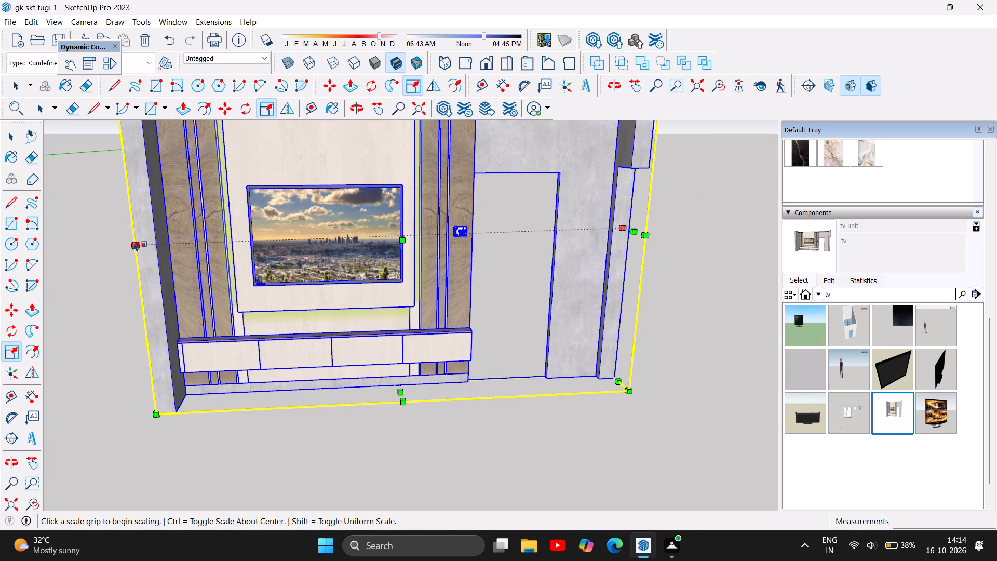
{"action": "left_click", "coordinate": [134, 242]}
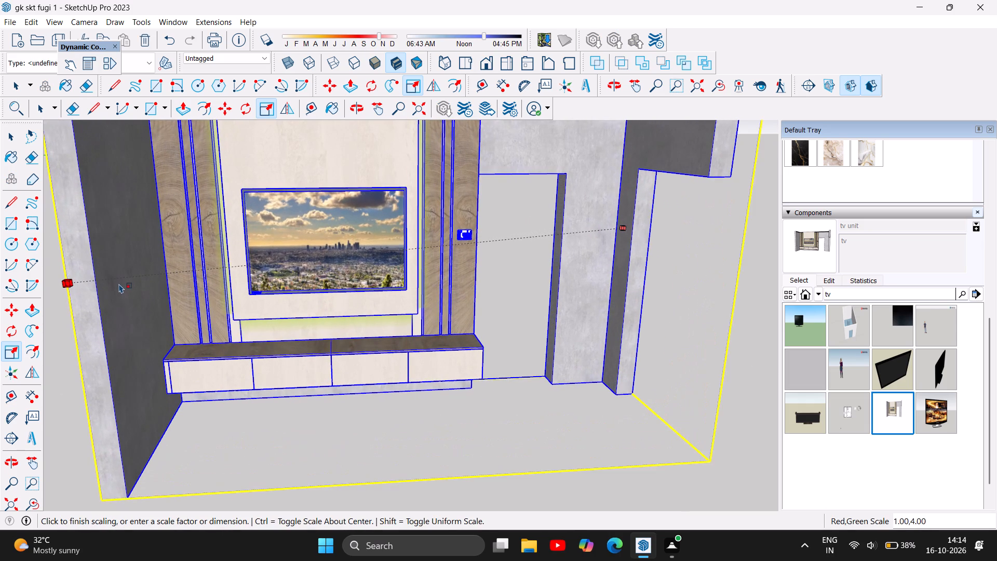
{"action": "left_click", "coordinate": [119, 284]}
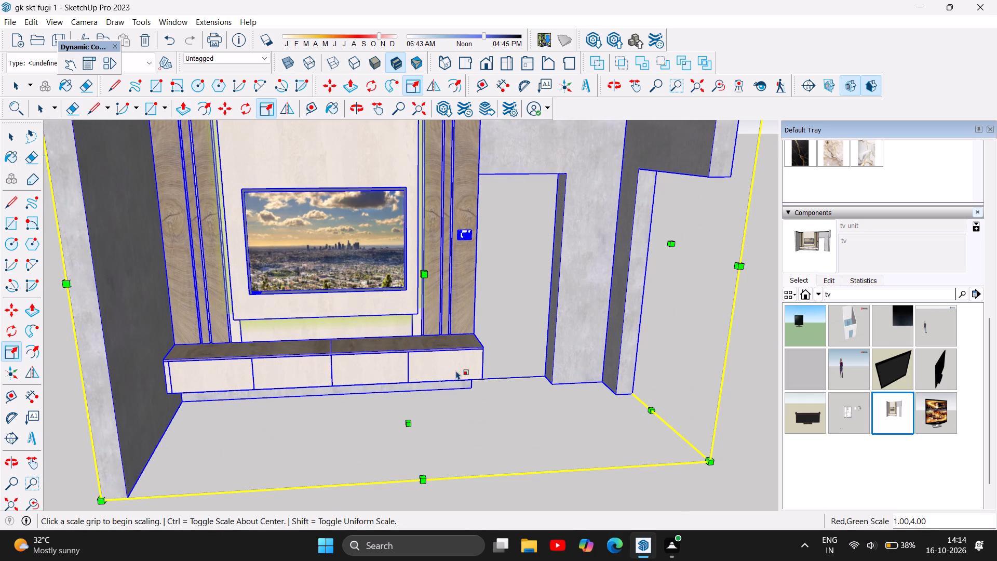
Measure the length of the TV unit's low drawer cabinet along its front top edge, without keeping a dimension.
{"action": "scroll", "coordinate": [459, 372], "scroll_direction": "up", "scroll_amount": 5}
{"action": "scroll", "coordinate": [492, 339], "scroll_direction": "up", "scroll_amount": 5}
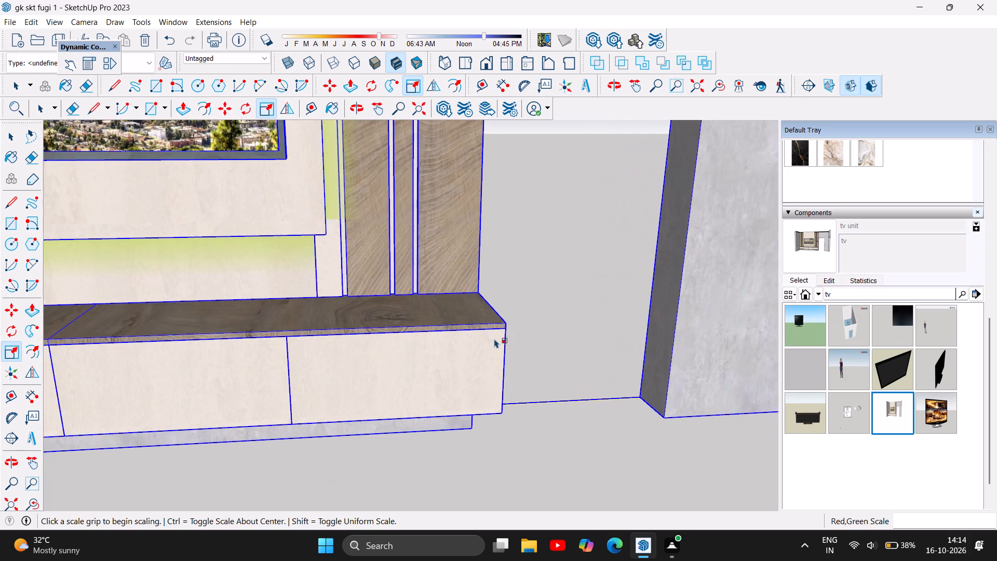
{"action": "scroll", "coordinate": [481, 380], "scroll_direction": "down", "scroll_amount": 17}
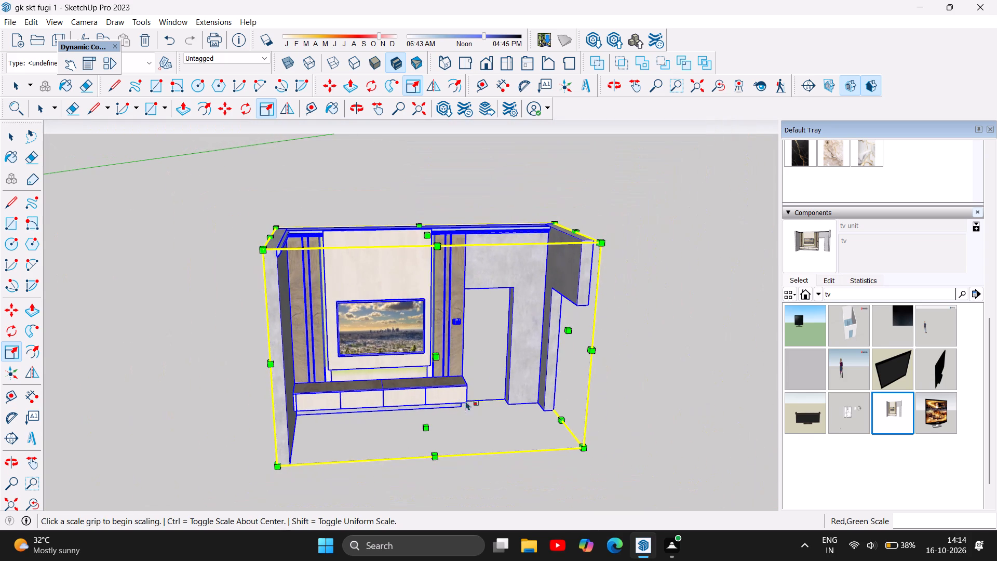
{"action": "scroll", "coordinate": [435, 253], "scroll_direction": "up", "scroll_amount": 4}
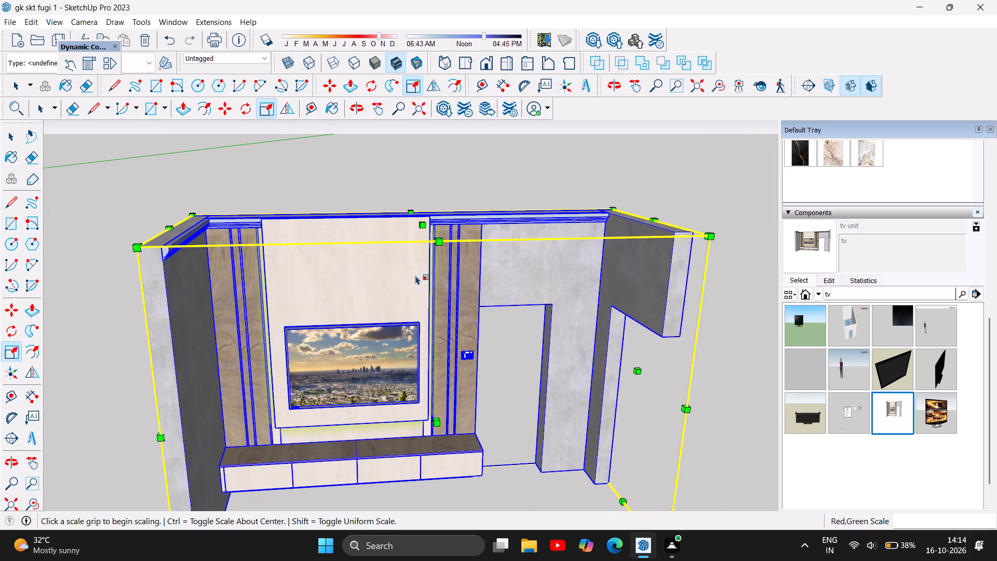
{"action": "left_click", "coordinate": [26, 399]}
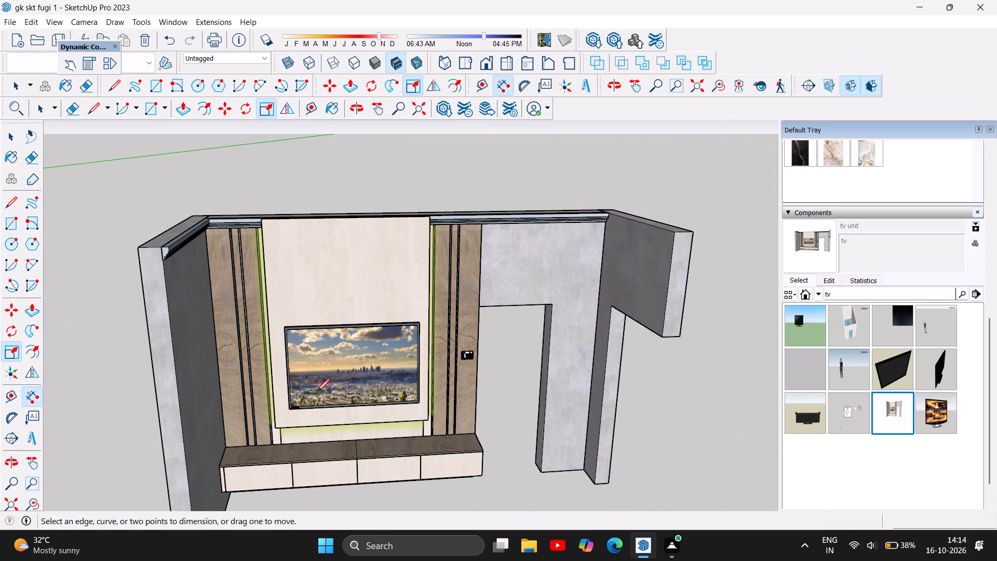
{"action": "scroll", "coordinate": [330, 341], "scroll_direction": "down", "scroll_amount": 4}
{"action": "scroll", "coordinate": [392, 470], "scroll_direction": "up", "scroll_amount": 5}
{"action": "scroll", "coordinate": [238, 421], "scroll_direction": "up", "scroll_amount": 3}
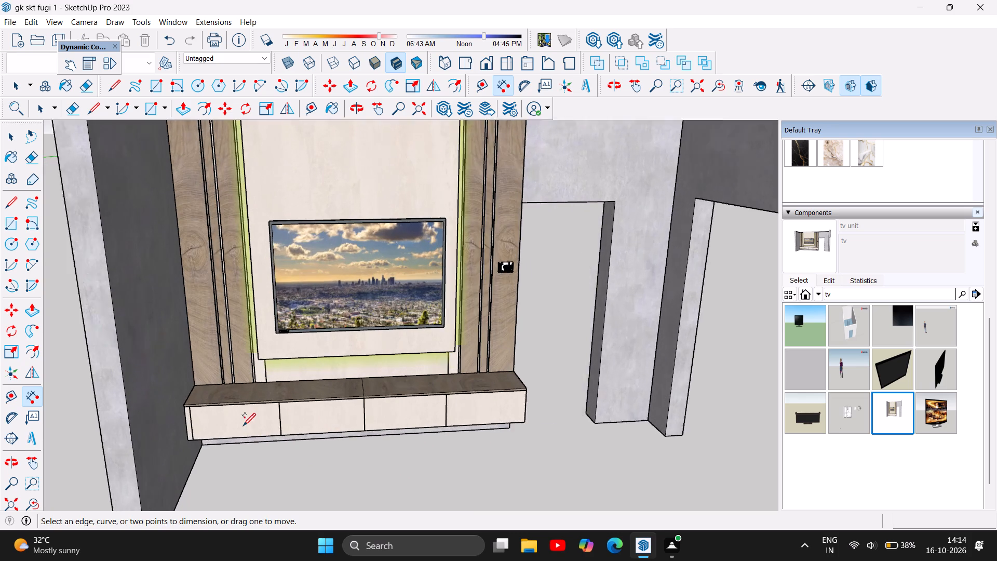
{"action": "scroll", "coordinate": [243, 425], "scroll_direction": "up", "scroll_amount": 3}
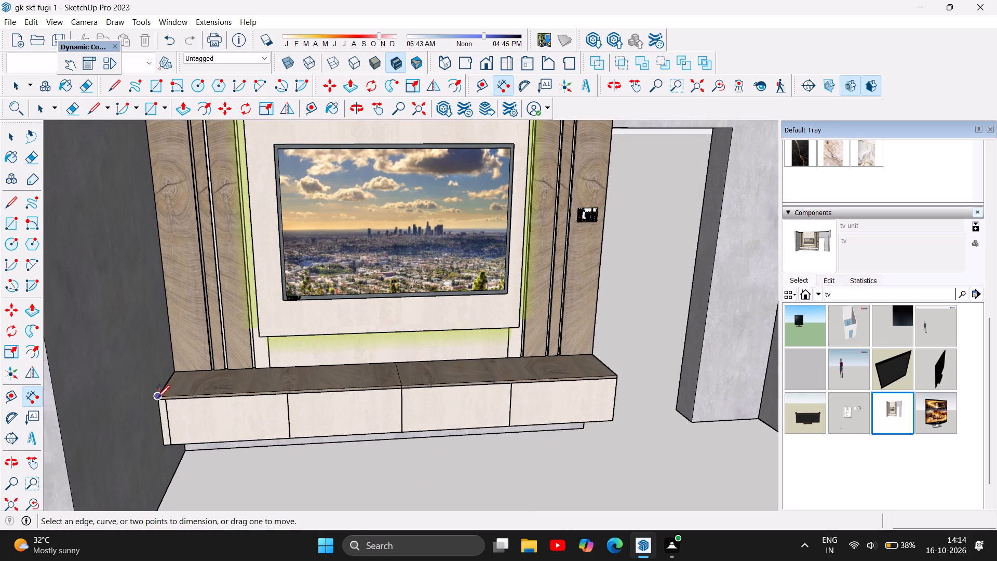
{"action": "left_click", "coordinate": [157, 397]}
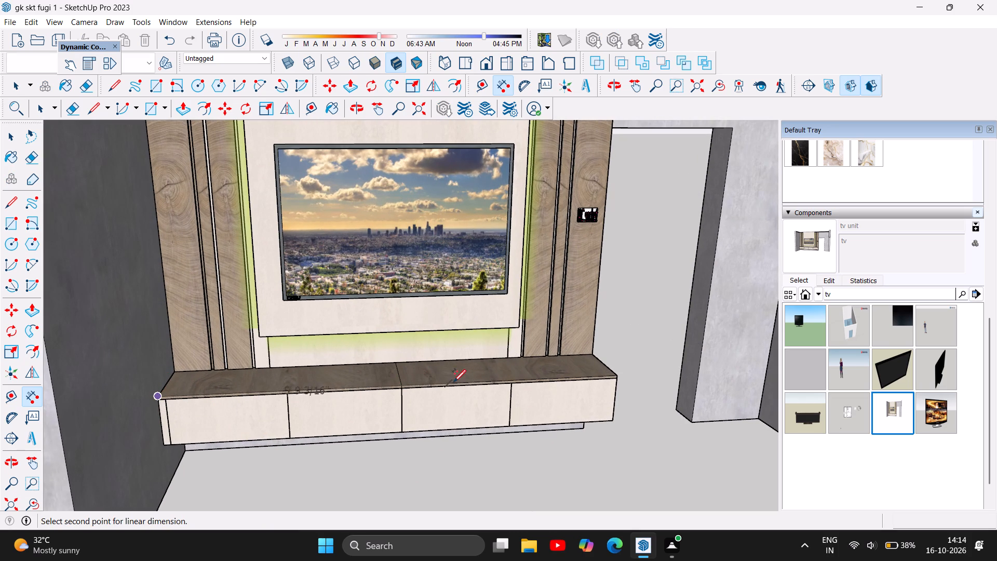
{"action": "left_click", "coordinate": [616, 379]}
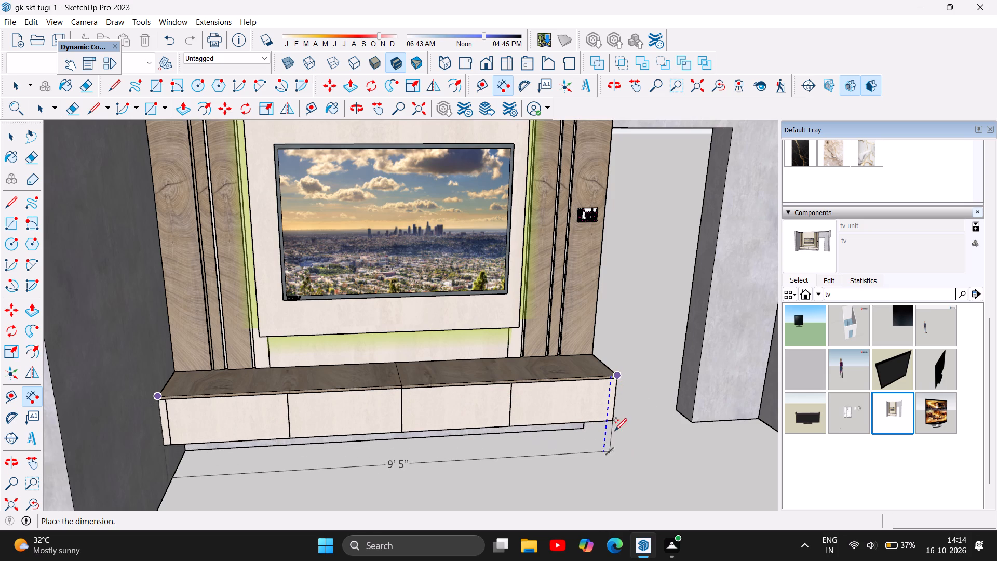
{"action": "scroll", "coordinate": [627, 382], "scroll_direction": "up", "scroll_amount": 11}
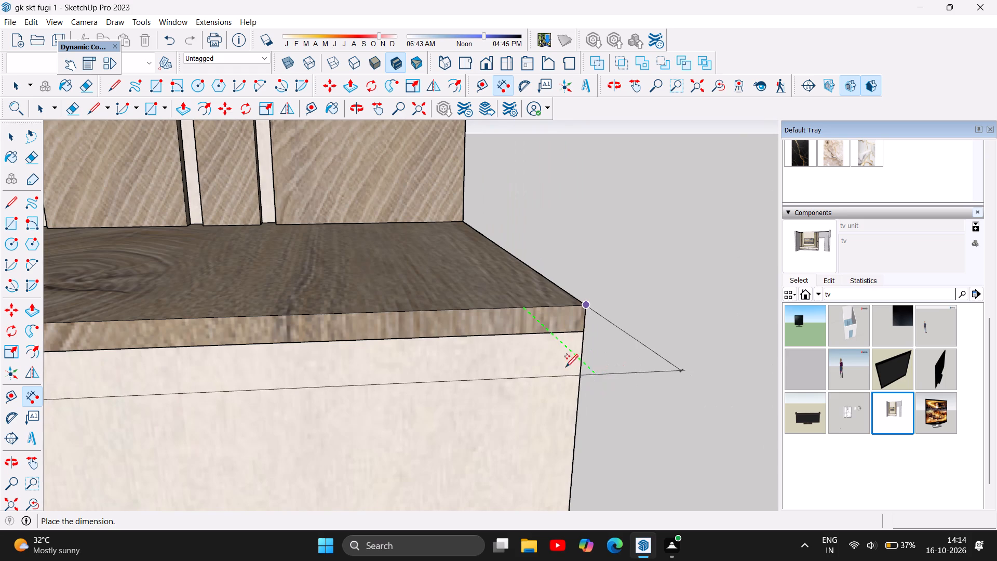
{"action": "scroll", "coordinate": [571, 323], "scroll_direction": "down", "scroll_amount": 10}
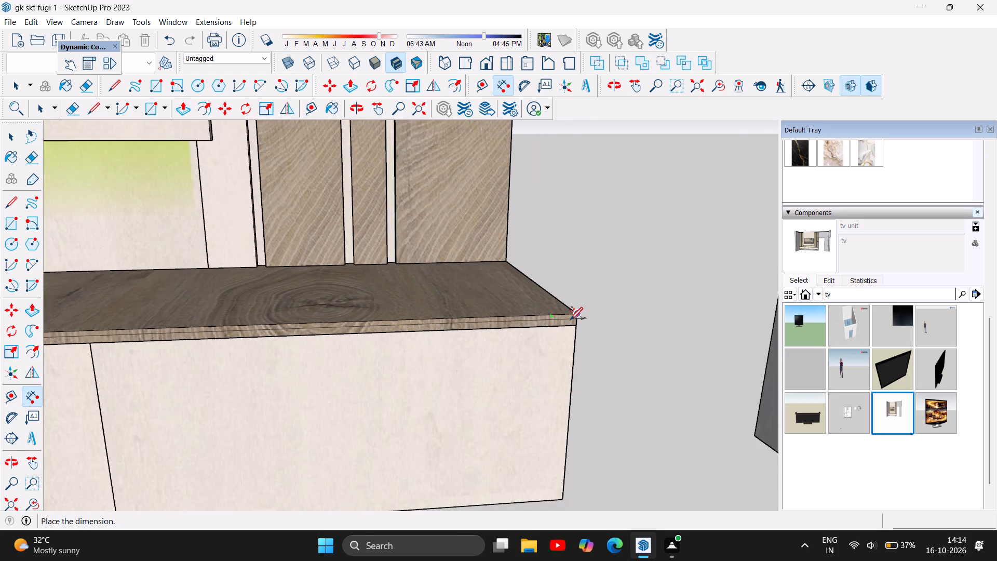
{"action": "scroll", "coordinate": [570, 316], "scroll_direction": "down", "scroll_amount": 15}
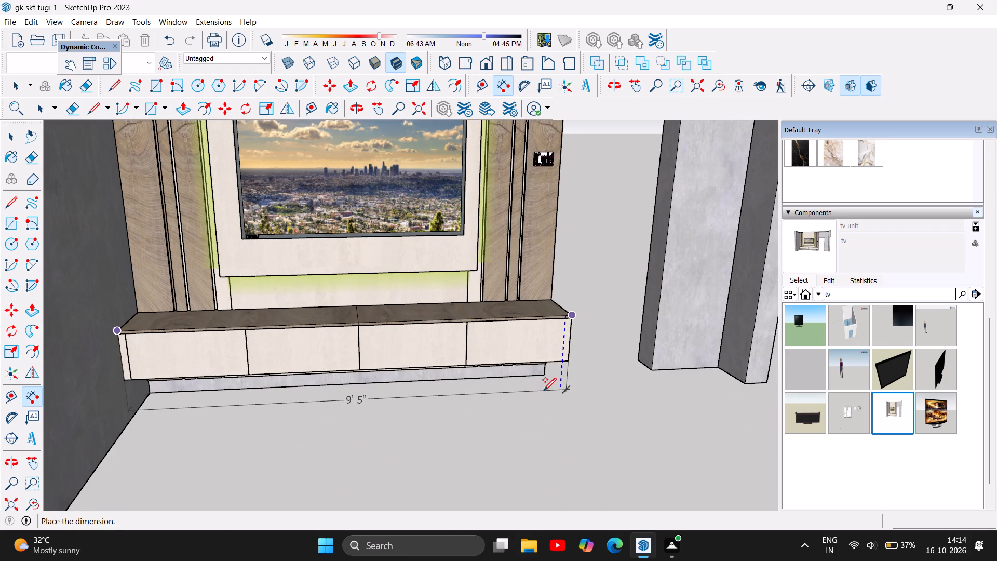
{"action": "key", "text": "Escape"}
Scale the whole TV unit down uniformly from its upper front corner by a factor of about 0.74.
{"action": "scroll", "coordinate": [414, 381], "scroll_direction": "down", "scroll_amount": 5}
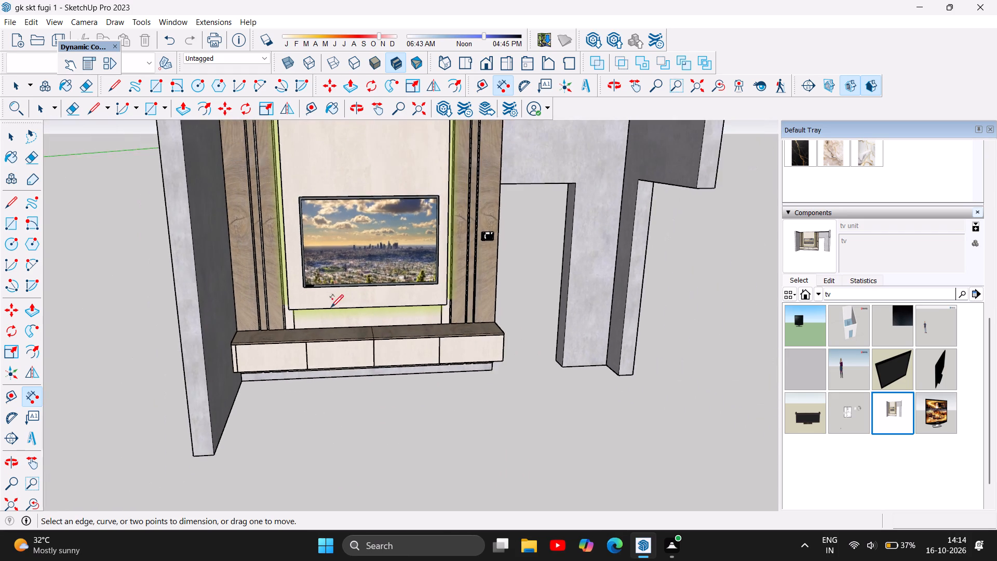
{"action": "scroll", "coordinate": [330, 306], "scroll_direction": "down", "scroll_amount": 5}
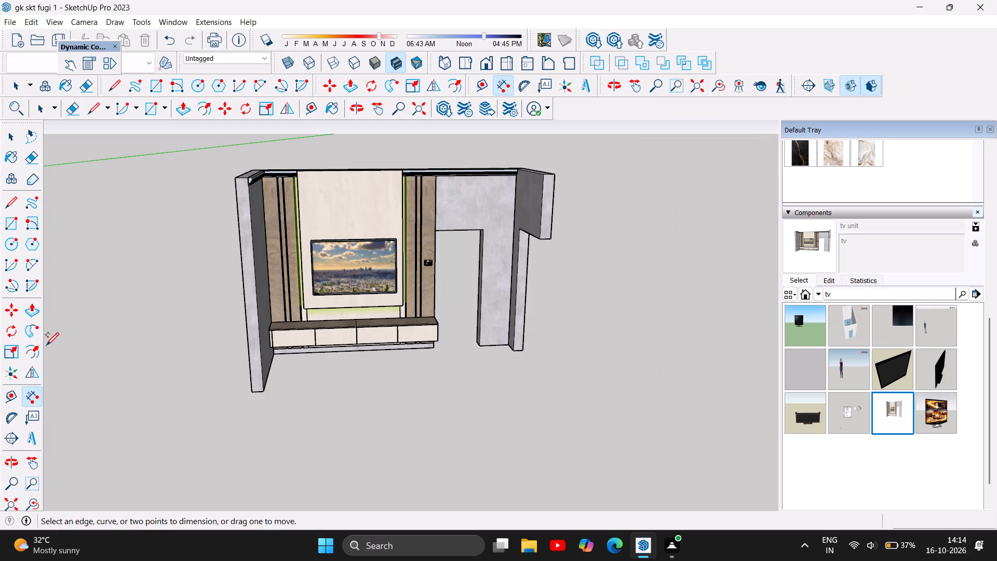
{"action": "left_click", "coordinate": [12, 352]}
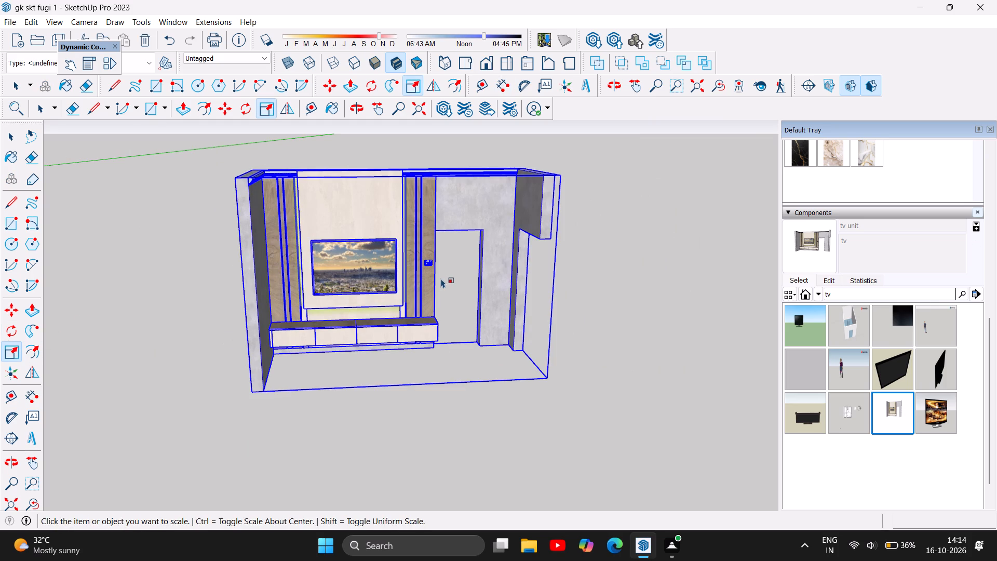
{"action": "left_click", "coordinate": [441, 278]}
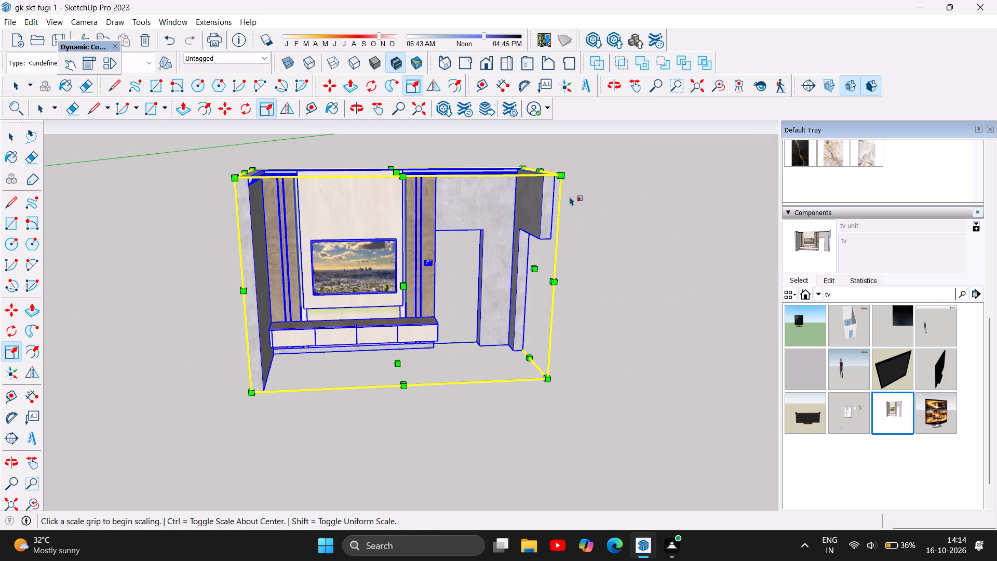
{"action": "left_click", "coordinate": [561, 174]}
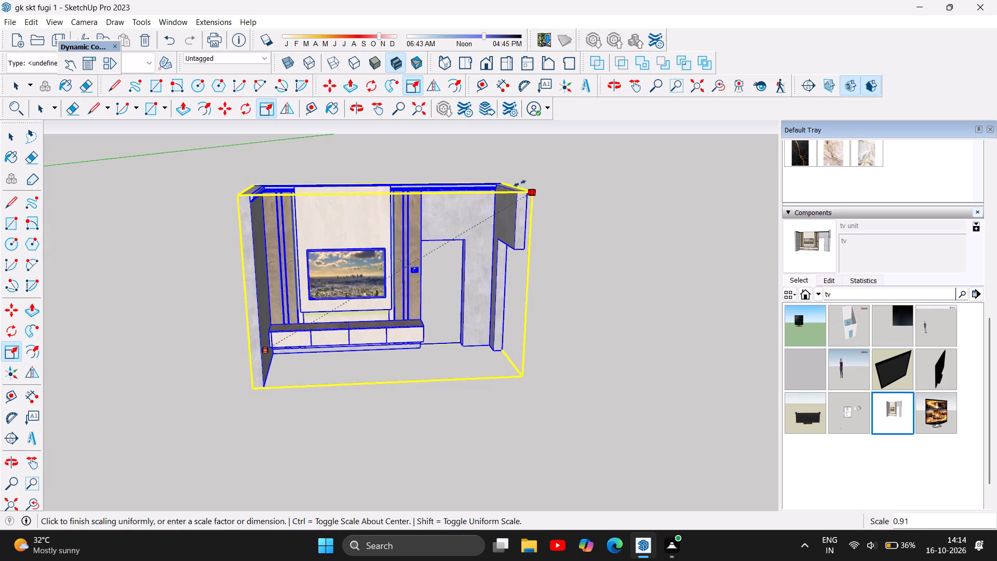
{"action": "left_click", "coordinate": [464, 211]}
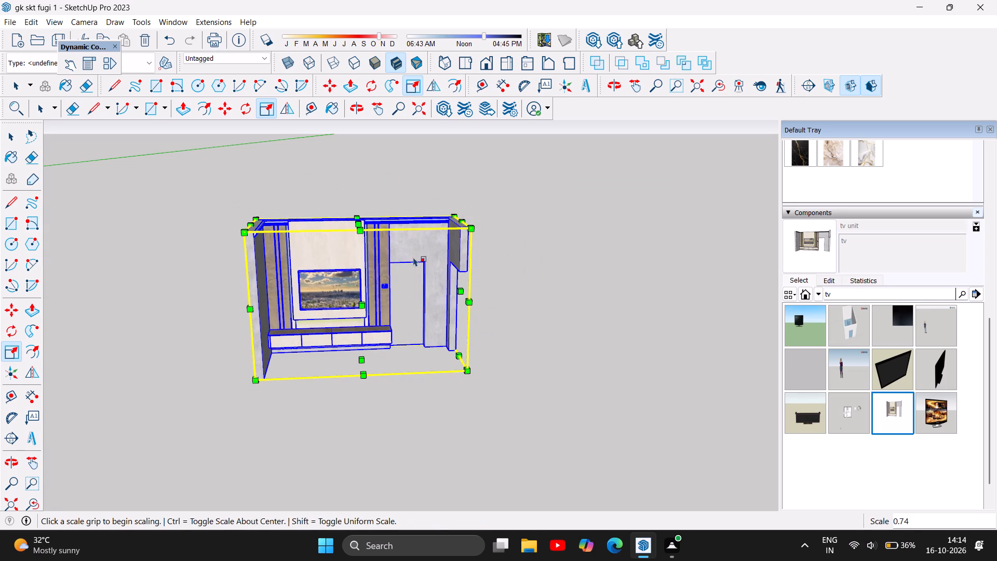
Measure the TV unit's inner back wall length at floor level, from the side wall to the far pillar, without keeping a dimension.
{"action": "scroll", "coordinate": [353, 342], "scroll_direction": "up", "scroll_amount": 6}
{"action": "scroll", "coordinate": [234, 373], "scroll_direction": "down", "scroll_amount": 4}
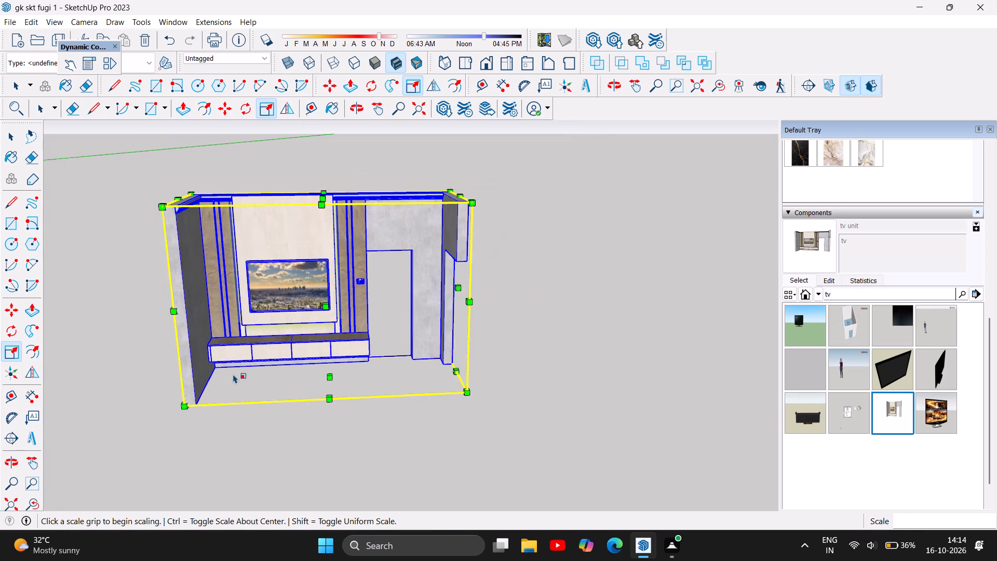
{"action": "scroll", "coordinate": [270, 348], "scroll_direction": "up", "scroll_amount": 4}
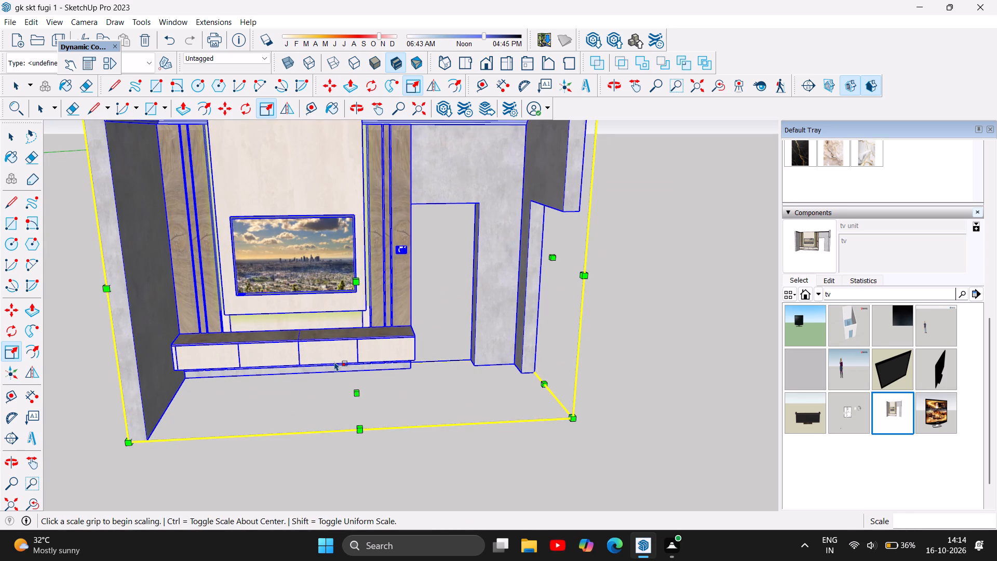
{"action": "left_click", "coordinate": [30, 396]}
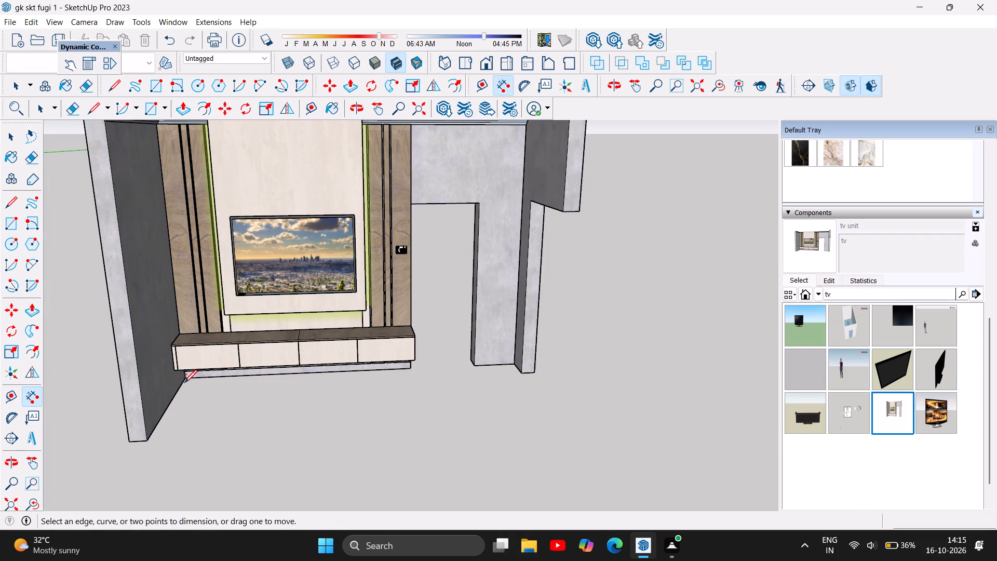
{"action": "left_click", "coordinate": [184, 377]}
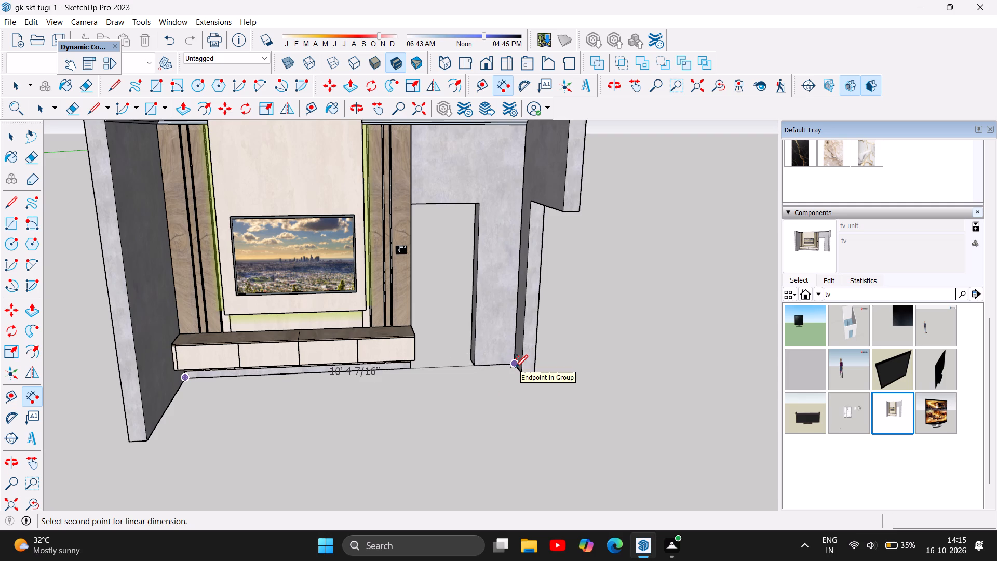
{"action": "left_click", "coordinate": [515, 367]}
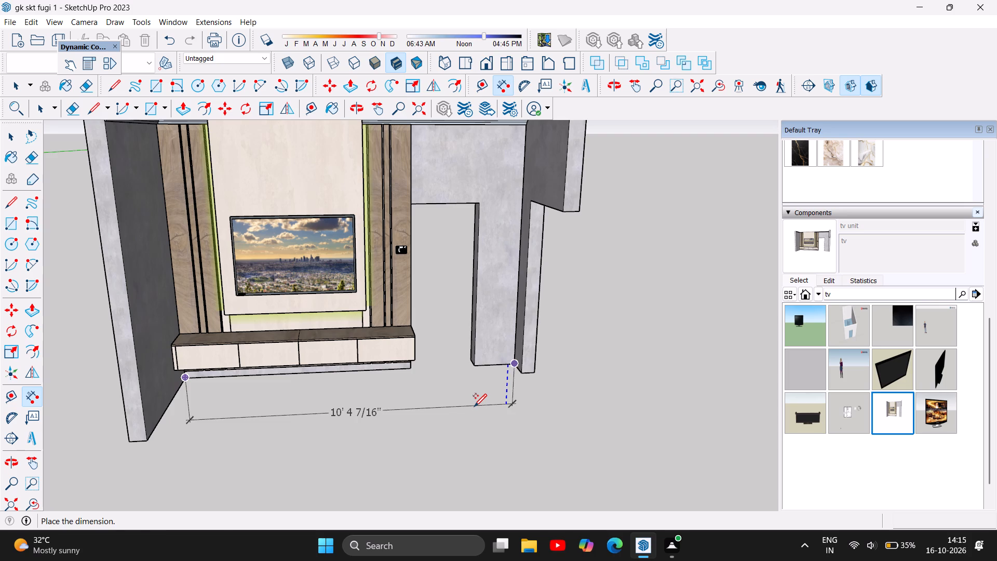
{"action": "key", "text": "Escape"}
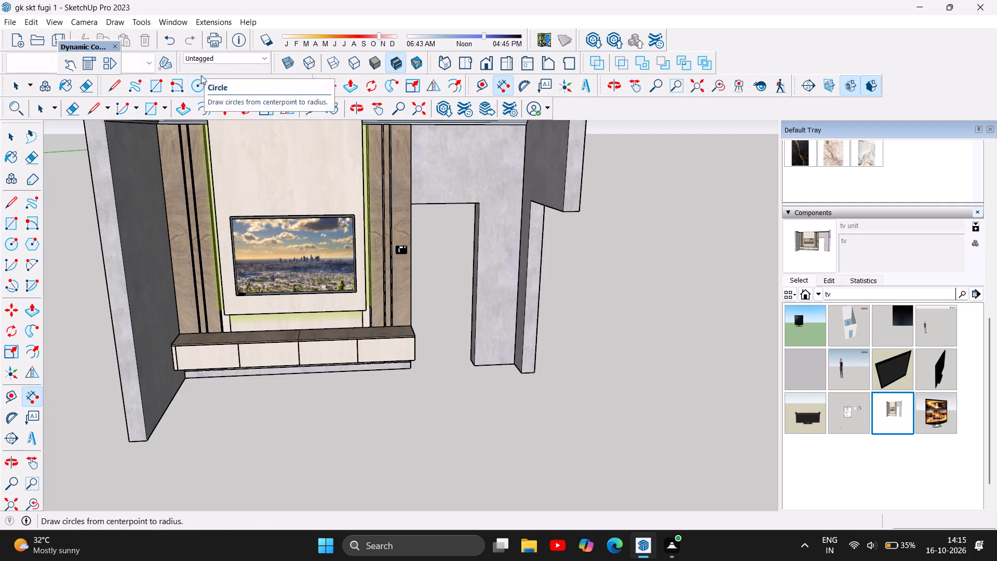
Examine the rescaled TV unit up close, including its screen, wood side panels and drawer cabinet.
{"action": "scroll", "coordinate": [331, 386], "scroll_direction": "down", "scroll_amount": 5}
{"action": "scroll", "coordinate": [270, 304], "scroll_direction": "up", "scroll_amount": 1}
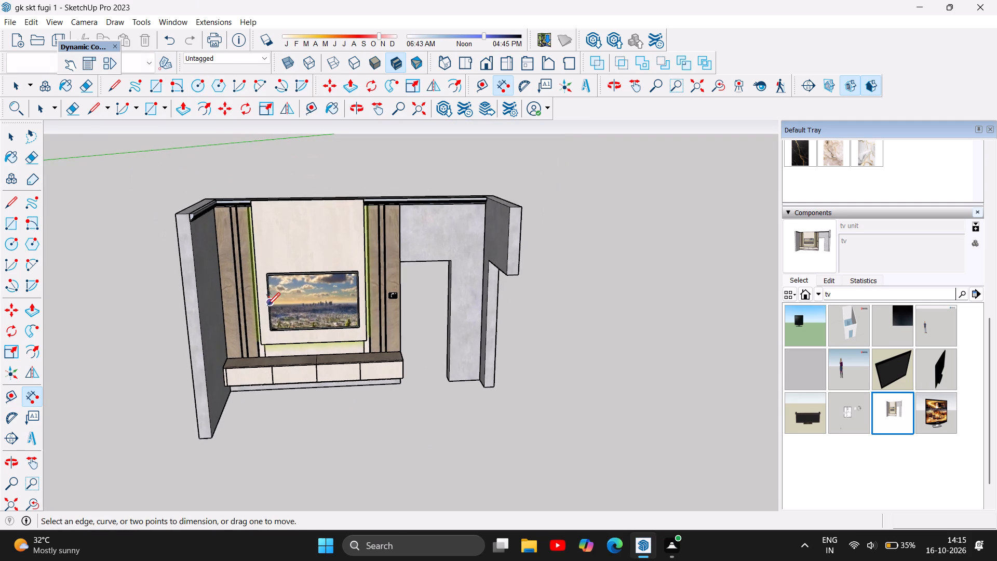
{"action": "scroll", "coordinate": [267, 304], "scroll_direction": "up", "scroll_amount": 3}
{"action": "scroll", "coordinate": [450, 339], "scroll_direction": "up", "scroll_amount": 6}
{"action": "scroll", "coordinate": [450, 335], "scroll_direction": "down", "scroll_amount": 4}
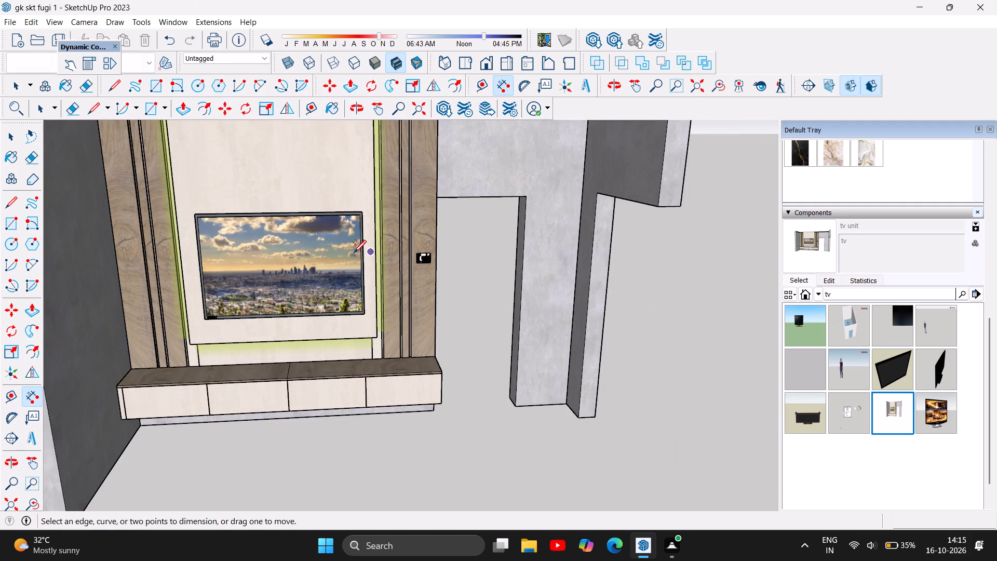
{"action": "scroll", "coordinate": [361, 230], "scroll_direction": "up", "scroll_amount": 2}
{"action": "scroll", "coordinate": [265, 307], "scroll_direction": "up", "scroll_amount": 4}
{"action": "scroll", "coordinate": [284, 310], "scroll_direction": "down", "scroll_amount": 4}
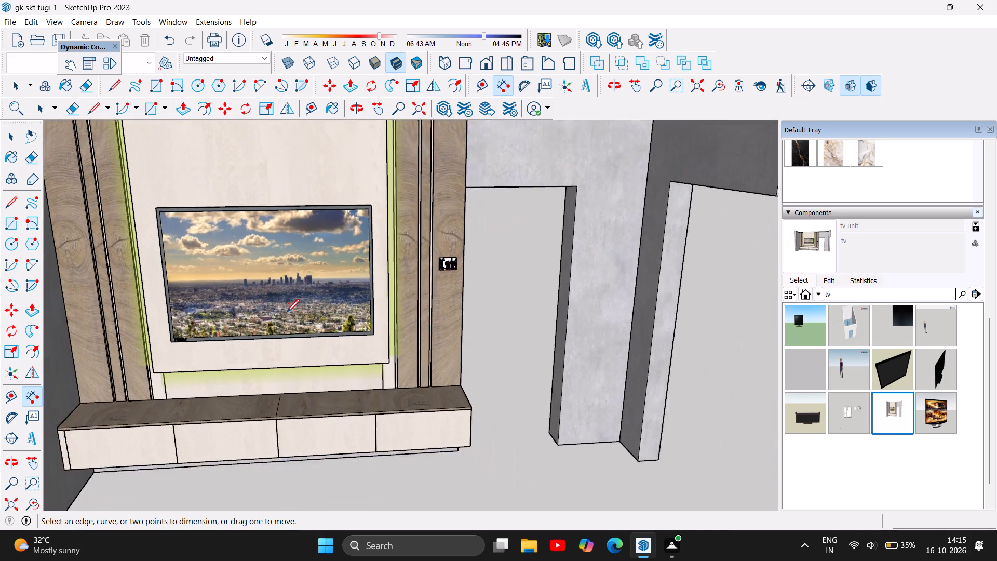
{"action": "scroll", "coordinate": [287, 311], "scroll_direction": "down", "scroll_amount": 2}
{"action": "scroll", "coordinate": [199, 263], "scroll_direction": "up", "scroll_amount": 4}
{"action": "scroll", "coordinate": [344, 309], "scroll_direction": "up", "scroll_amount": 7}
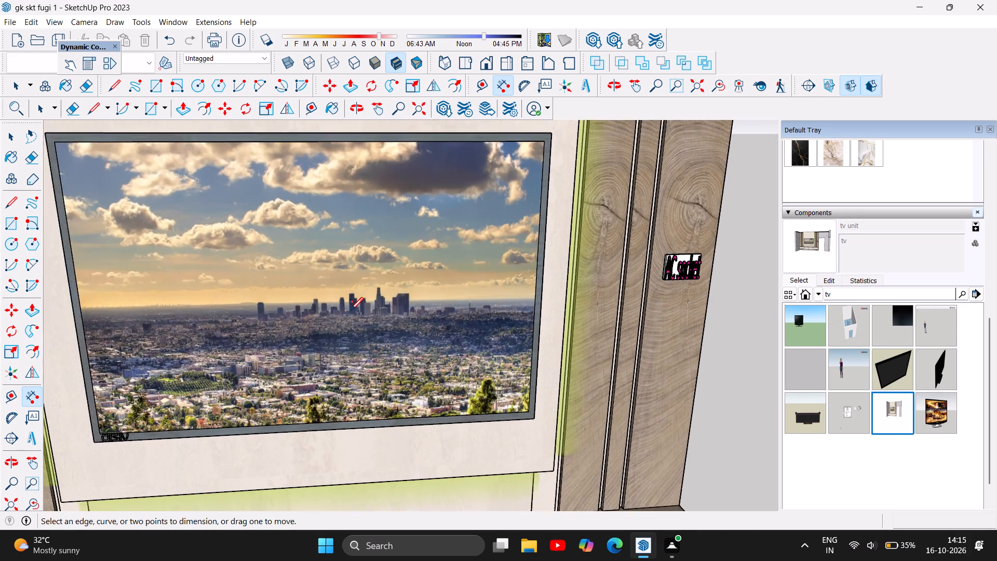
{"action": "scroll", "coordinate": [378, 341], "scroll_direction": "up", "scroll_amount": 13}
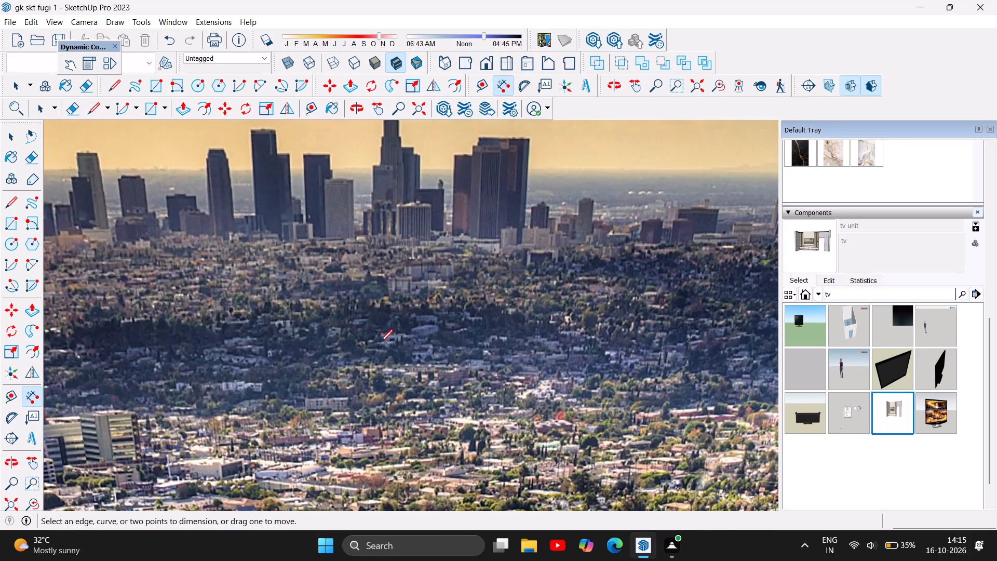
{"action": "scroll", "coordinate": [380, 341], "scroll_direction": "up", "scroll_amount": 6}
{"action": "scroll", "coordinate": [380, 341], "scroll_direction": "down", "scroll_amount": 19}
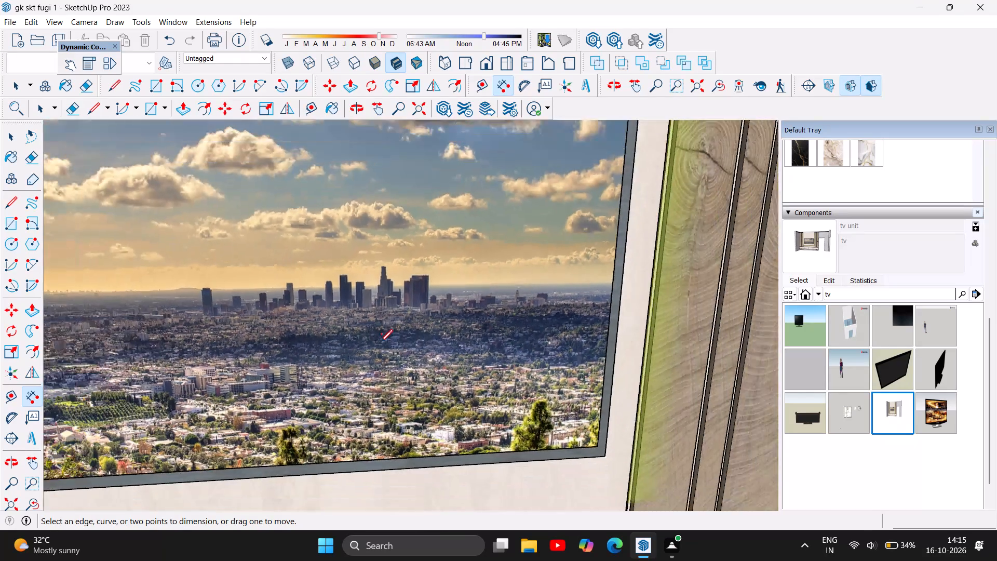
{"action": "scroll", "coordinate": [380, 341], "scroll_direction": "down", "scroll_amount": 9}
{"action": "scroll", "coordinate": [380, 341], "scroll_direction": "up", "scroll_amount": 1}
{"action": "scroll", "coordinate": [380, 341], "scroll_direction": "down", "scroll_amount": 12}
{"action": "scroll", "coordinate": [366, 319], "scroll_direction": "up", "scroll_amount": 13}
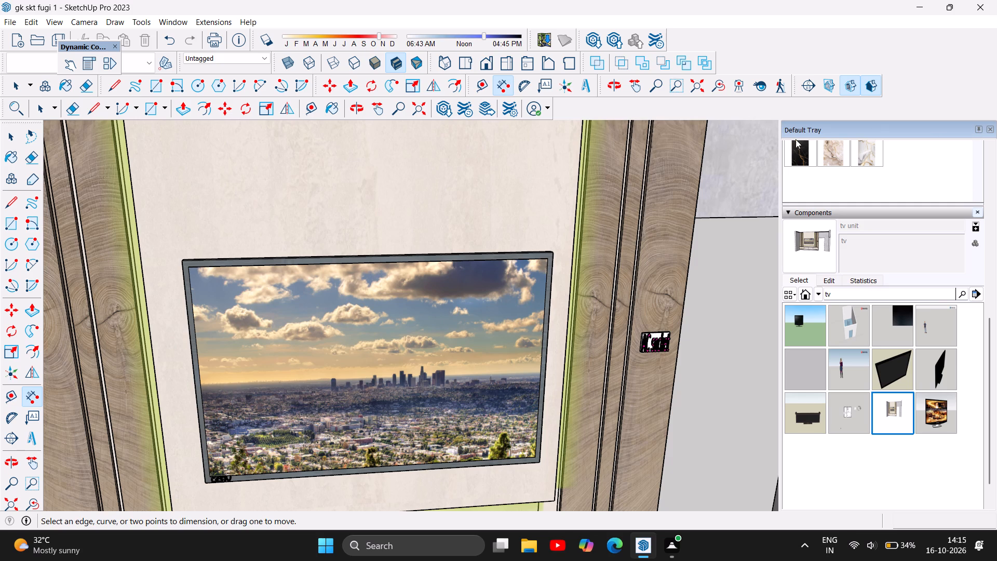
Narrow the Default Tray to widen the modelling area.
{"action": "left_click_drag", "start_coordinate": [778, 148], "coordinate": [894, 162]}
Check the TV unit's overall proportions and the detail around its screen.
{"action": "scroll", "coordinate": [281, 450], "scroll_direction": "down", "scroll_amount": 5}
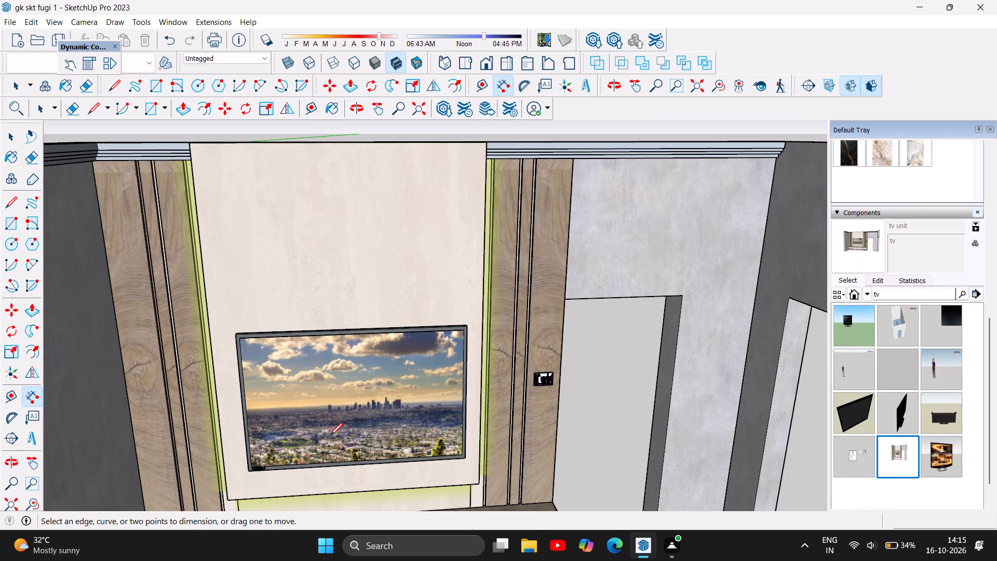
{"action": "scroll", "coordinate": [240, 324], "scroll_direction": "down", "scroll_amount": 10}
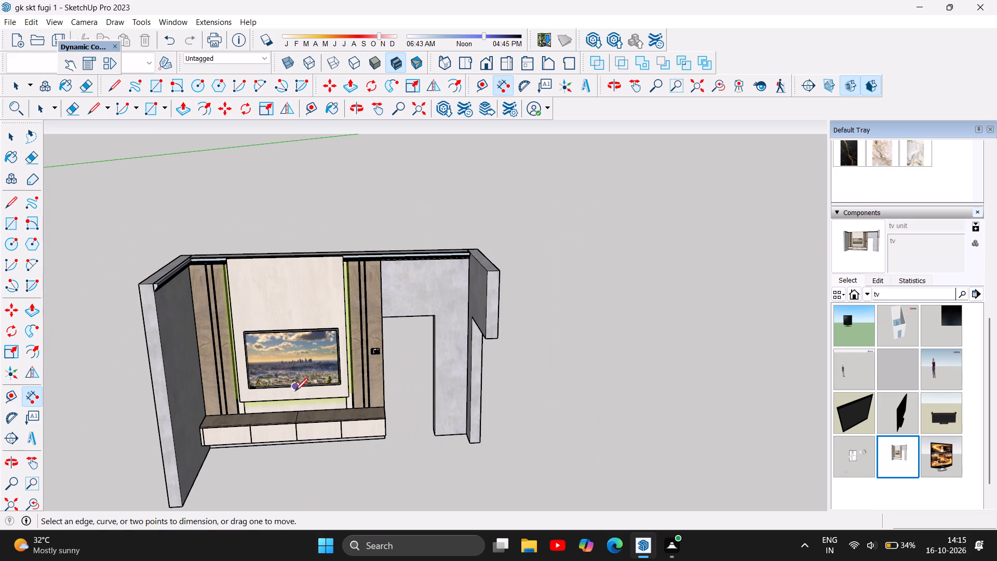
{"action": "scroll", "coordinate": [309, 391], "scroll_direction": "up", "scroll_amount": 6}
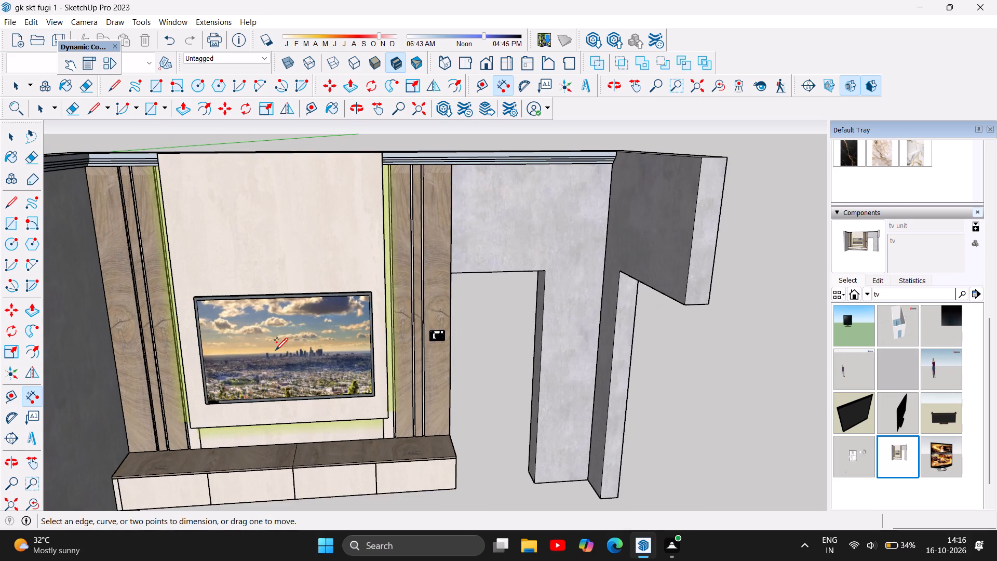
{"action": "scroll", "coordinate": [275, 350], "scroll_direction": "up", "scroll_amount": 15}
{"action": "scroll", "coordinate": [299, 377], "scroll_direction": "down", "scroll_amount": 6}
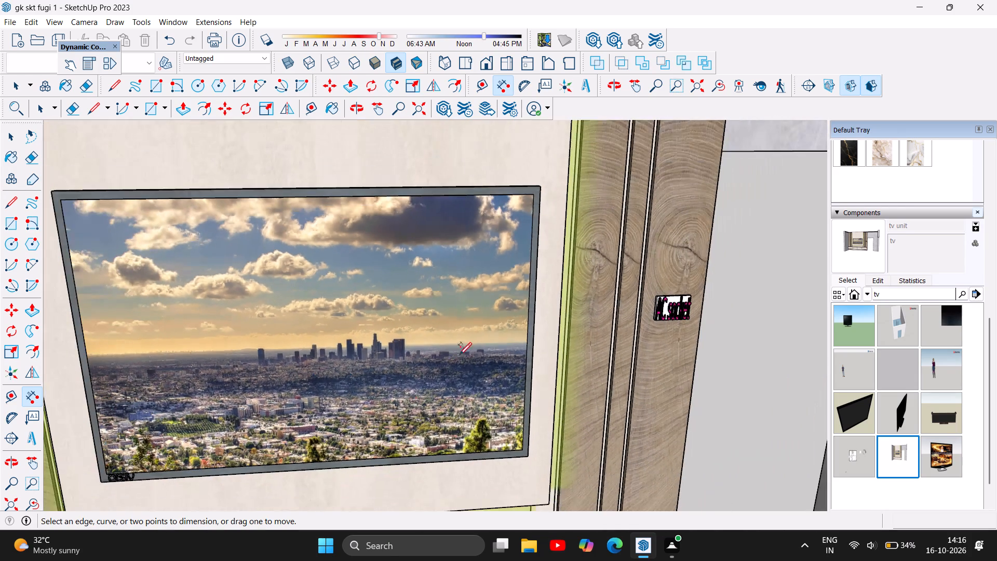
{"action": "scroll", "coordinate": [522, 323], "scroll_direction": "down", "scroll_amount": 7}
{"action": "scroll", "coordinate": [333, 319], "scroll_direction": "down", "scroll_amount": 13}
{"action": "scroll", "coordinate": [317, 327], "scroll_direction": "down", "scroll_amount": 8}
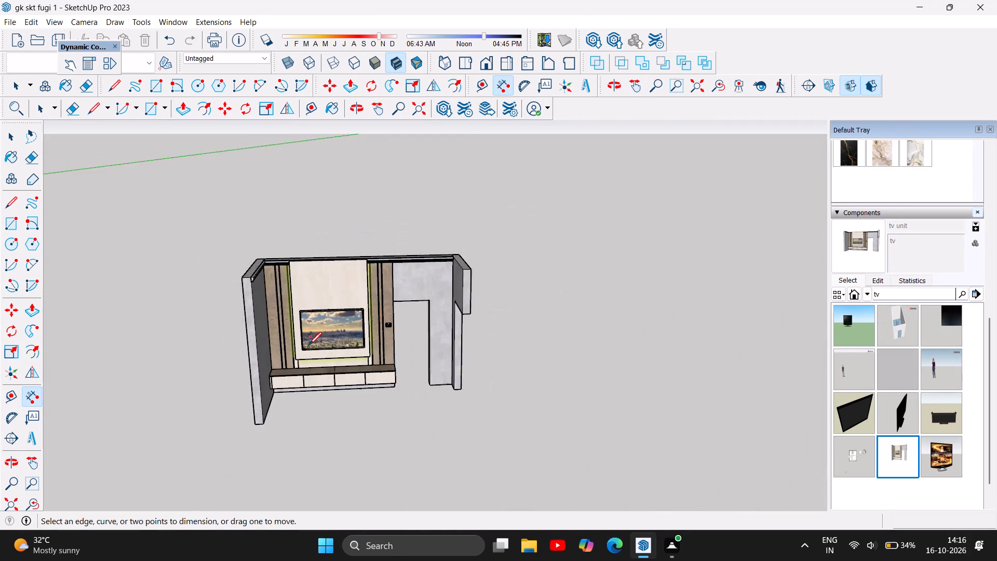
Examine the TV screen's cityscape image up close and compare it with the whole unit.
{"action": "left_click", "coordinate": [356, 109]}
{"action": "left_click_drag", "start_coordinate": [375, 337], "coordinate": [366, 337]}
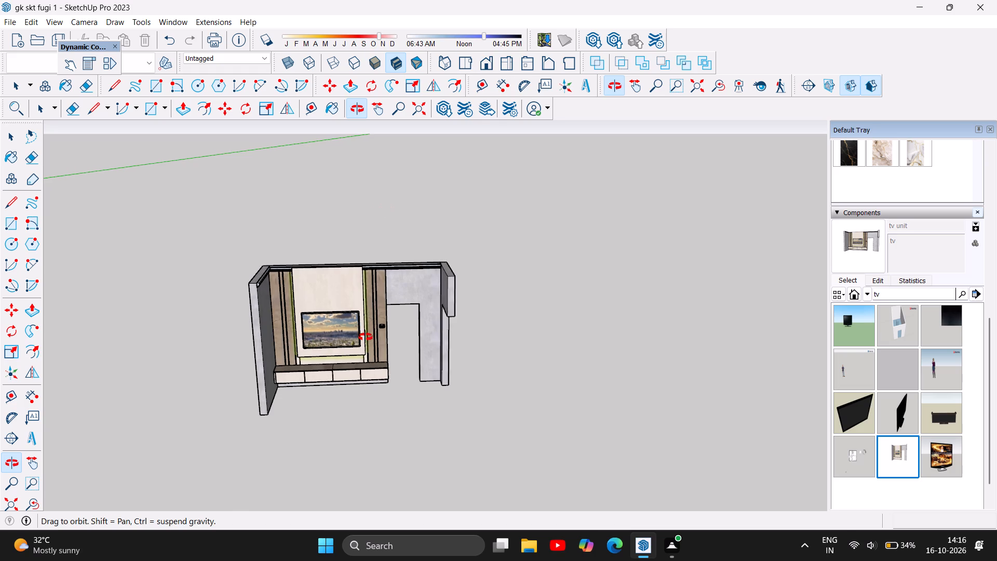
{"action": "left_click_drag", "start_coordinate": [366, 337], "coordinate": [365, 340]}
{"action": "scroll", "coordinate": [322, 331], "scroll_direction": "up", "scroll_amount": 6}
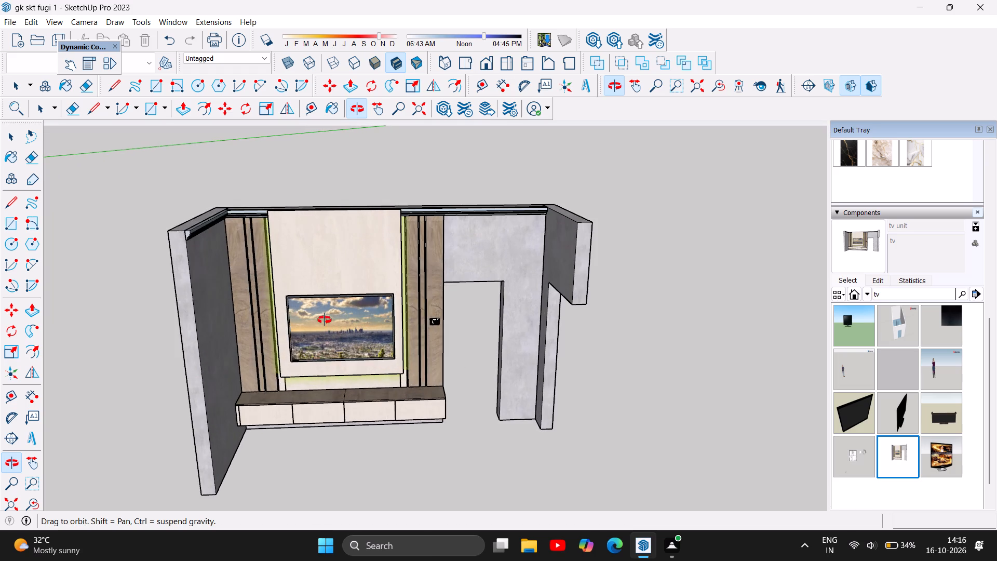
{"action": "scroll", "coordinate": [331, 314], "scroll_direction": "up", "scroll_amount": 14}
{"action": "scroll", "coordinate": [351, 354], "scroll_direction": "up", "scroll_amount": 8}
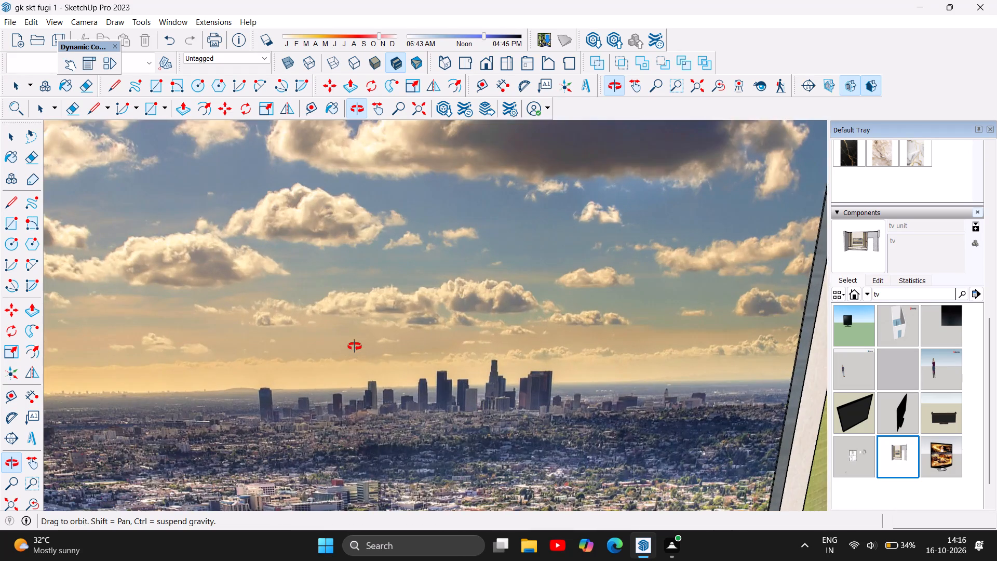
{"action": "scroll", "coordinate": [356, 354], "scroll_direction": "up", "scroll_amount": 8}
{"action": "scroll", "coordinate": [356, 353], "scroll_direction": "down", "scroll_amount": 6}
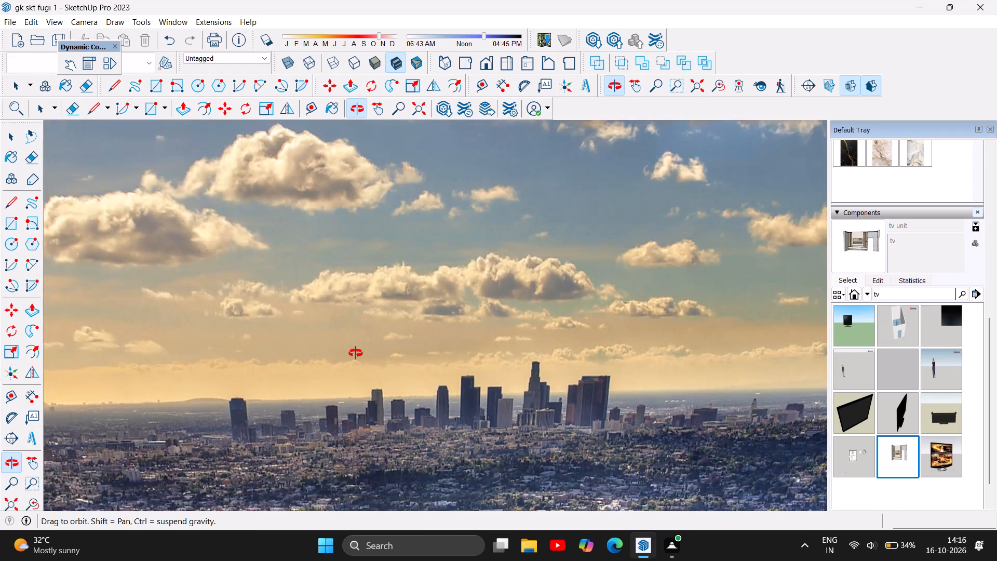
{"action": "scroll", "coordinate": [356, 353], "scroll_direction": "down", "scroll_amount": 1}
{"action": "scroll", "coordinate": [356, 353], "scroll_direction": "up", "scroll_amount": 5}
{"action": "scroll", "coordinate": [353, 349], "scroll_direction": "down", "scroll_amount": 3}
{"action": "scroll", "coordinate": [450, 445], "scroll_direction": "up", "scroll_amount": 6}
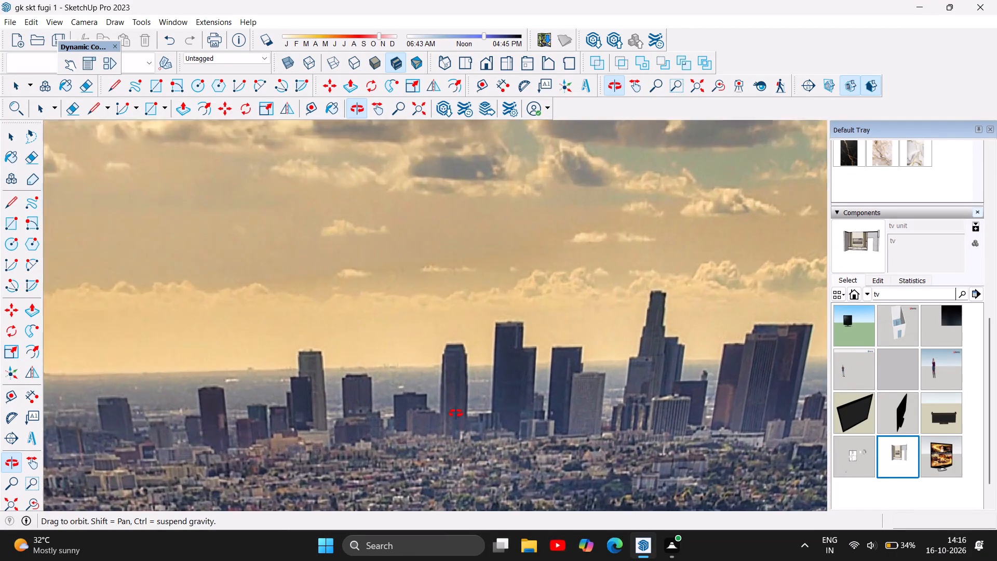
{"action": "scroll", "coordinate": [456, 413], "scroll_direction": "up", "scroll_amount": 3}
{"action": "scroll", "coordinate": [459, 319], "scroll_direction": "up", "scroll_amount": 18}
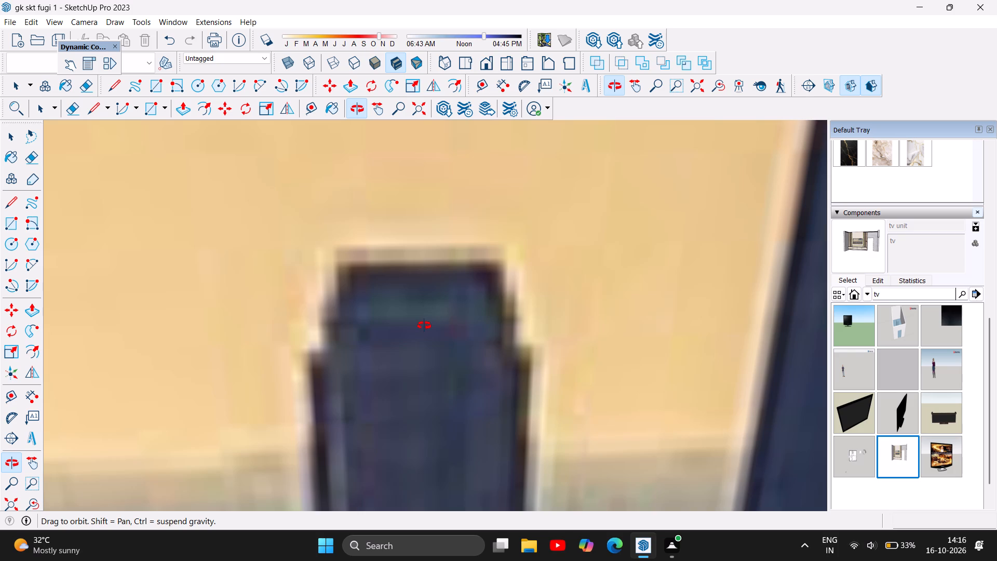
{"action": "scroll", "coordinate": [424, 326], "scroll_direction": "down", "scroll_amount": 12}
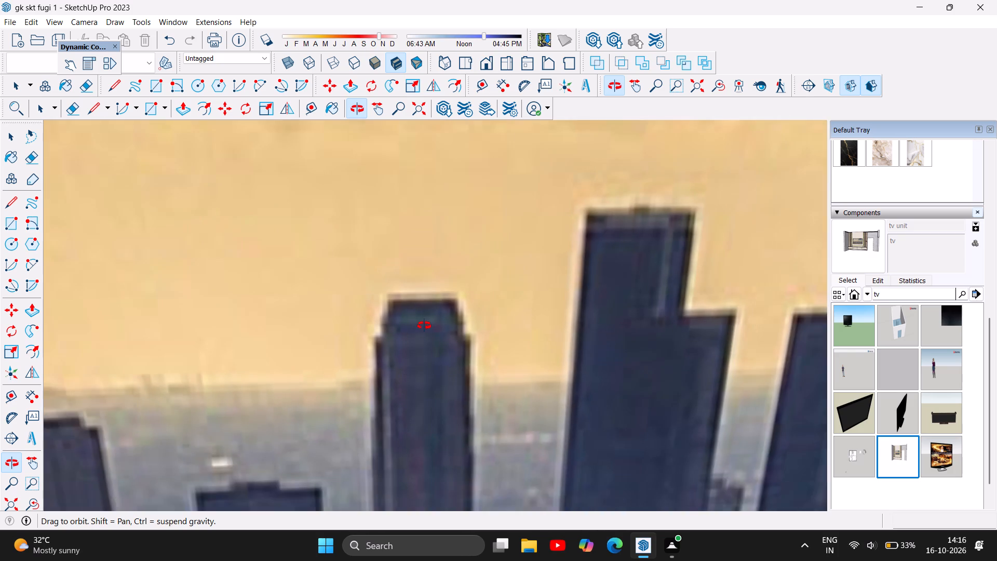
{"action": "scroll", "coordinate": [424, 326], "scroll_direction": "down", "scroll_amount": 6}
{"action": "scroll", "coordinate": [424, 326], "scroll_direction": "up", "scroll_amount": 1}
{"action": "scroll", "coordinate": [424, 326], "scroll_direction": "down", "scroll_amount": 7}
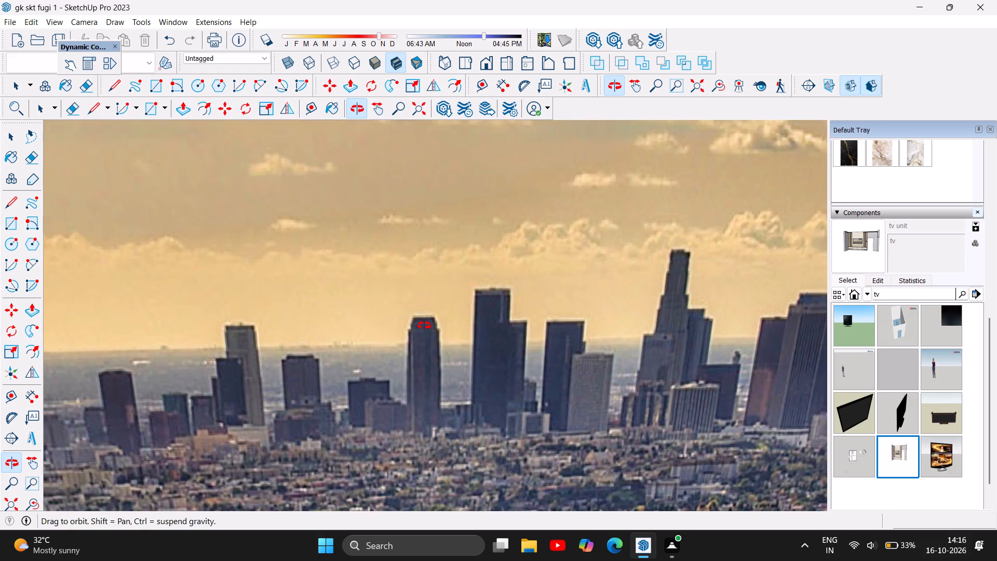
{"action": "scroll", "coordinate": [424, 326], "scroll_direction": "down", "scroll_amount": 2}
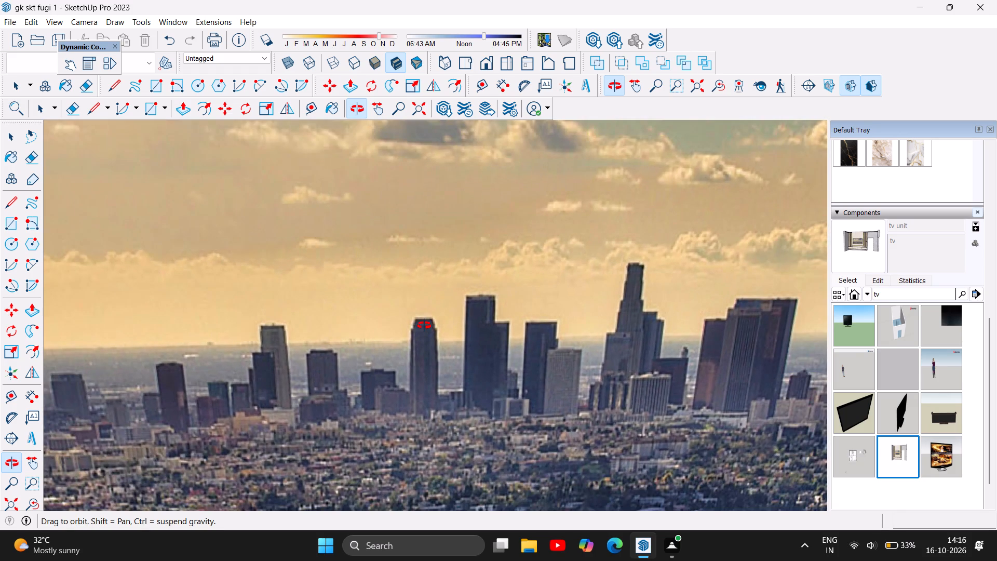
{"action": "scroll", "coordinate": [424, 326], "scroll_direction": "down", "scroll_amount": 19}
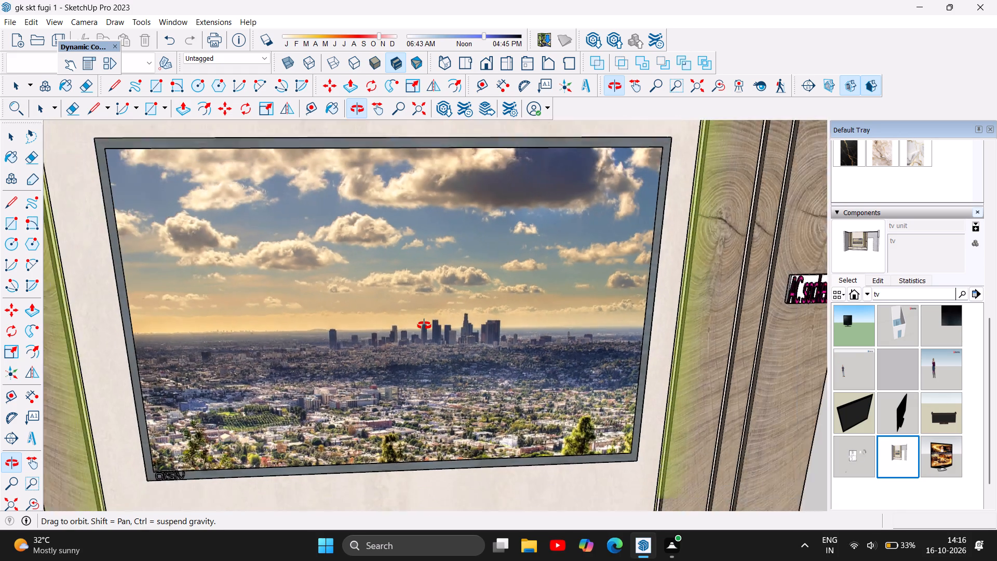
{"action": "scroll", "coordinate": [424, 326], "scroll_direction": "down", "scroll_amount": 17}
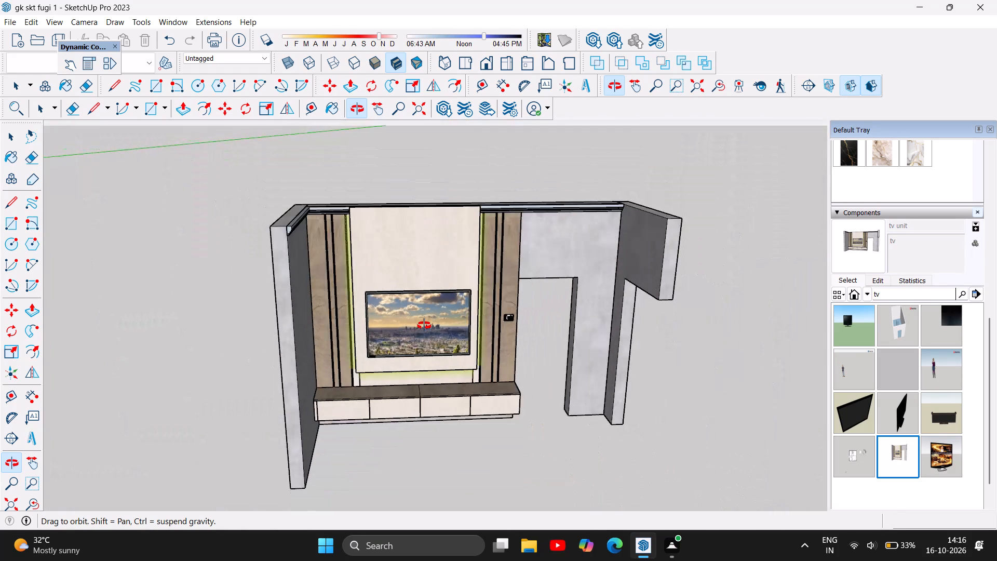
Recheck the TV screen's image and frame against the surrounding panel and the full unit.
{"action": "scroll", "coordinate": [424, 326], "scroll_direction": "up", "scroll_amount": 17}
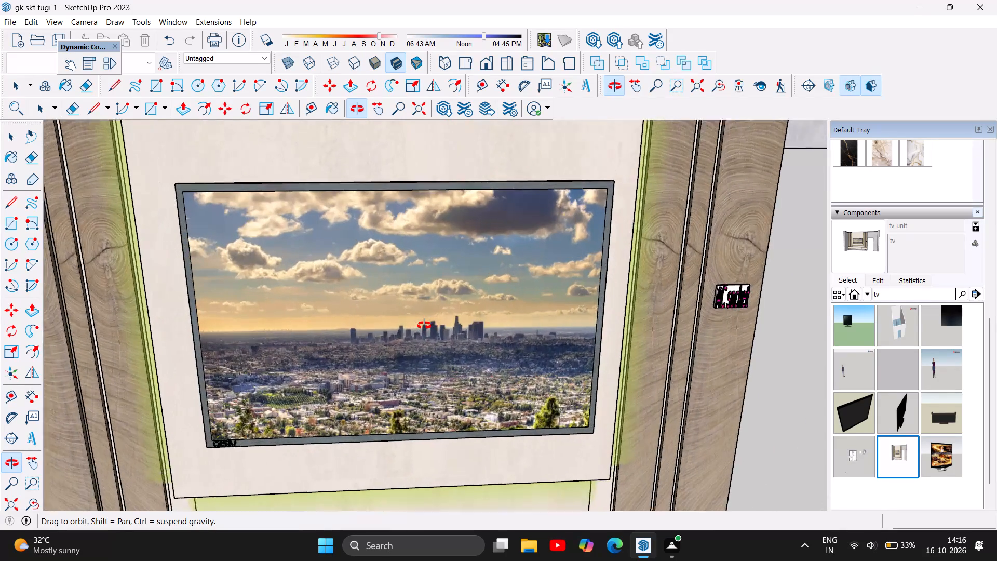
{"action": "scroll", "coordinate": [424, 326], "scroll_direction": "up", "scroll_amount": 20}
{"action": "scroll", "coordinate": [424, 326], "scroll_direction": "up", "scroll_amount": 4}
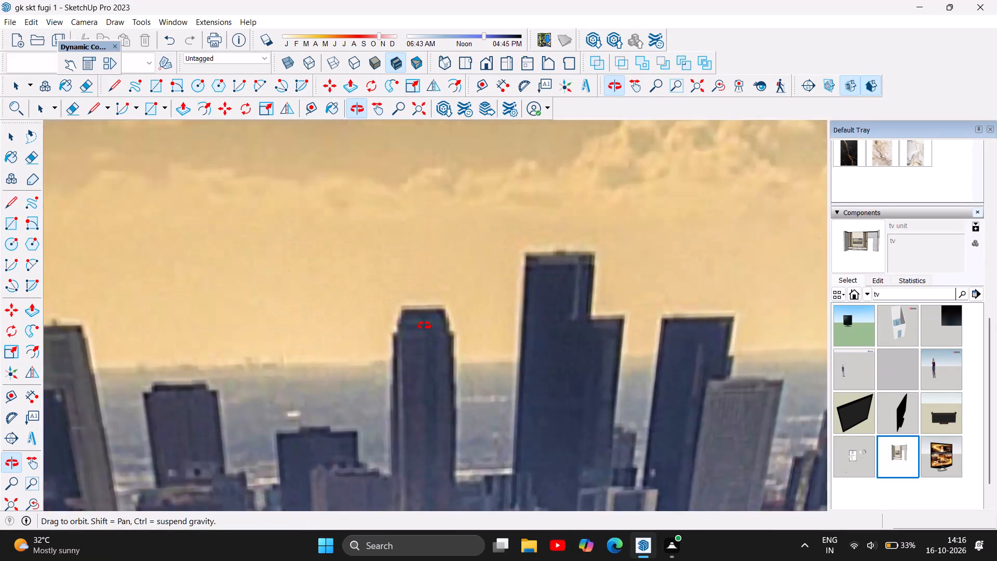
{"action": "scroll", "coordinate": [424, 326], "scroll_direction": "up", "scroll_amount": 3}
{"action": "scroll", "coordinate": [424, 326], "scroll_direction": "down", "scroll_amount": 17}
{"action": "scroll", "coordinate": [424, 326], "scroll_direction": "down", "scroll_amount": 6}
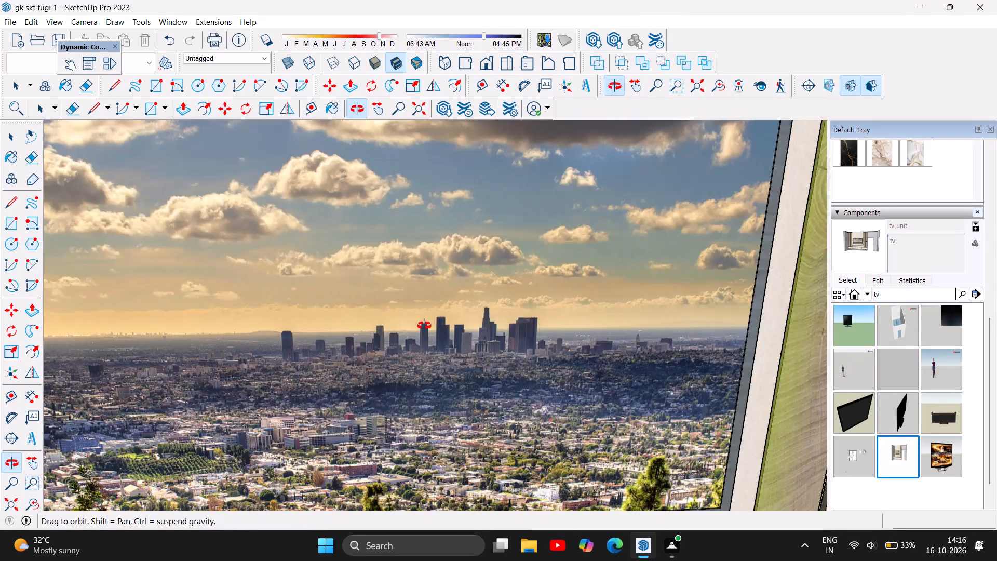
{"action": "scroll", "coordinate": [424, 326], "scroll_direction": "down", "scroll_amount": 19}
{"action": "scroll", "coordinate": [424, 326], "scroll_direction": "down", "scroll_amount": 13}
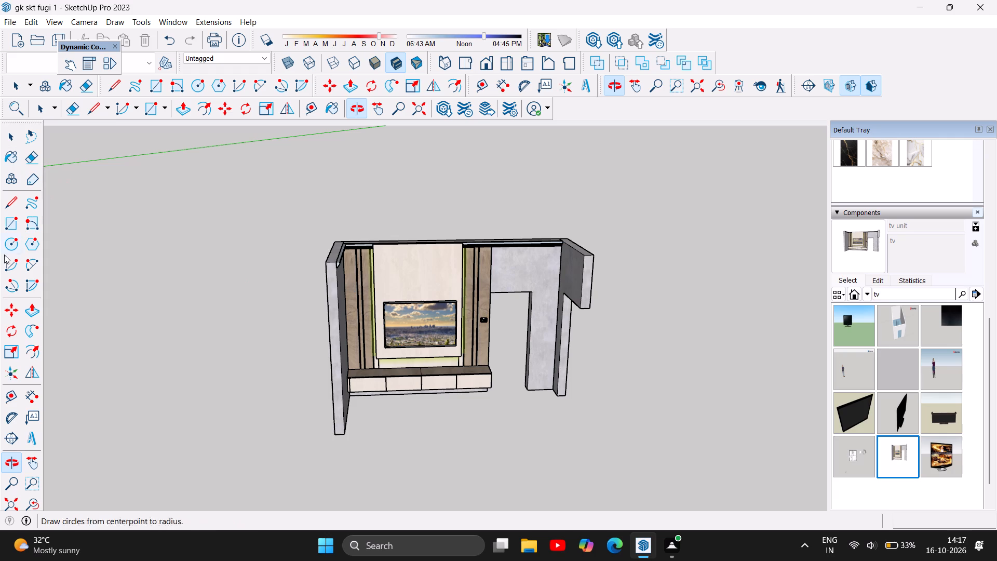
Move the whole TV unit about 2' 10" sideways and nudge it back about 5".
{"action": "left_click", "coordinate": [326, 88]}
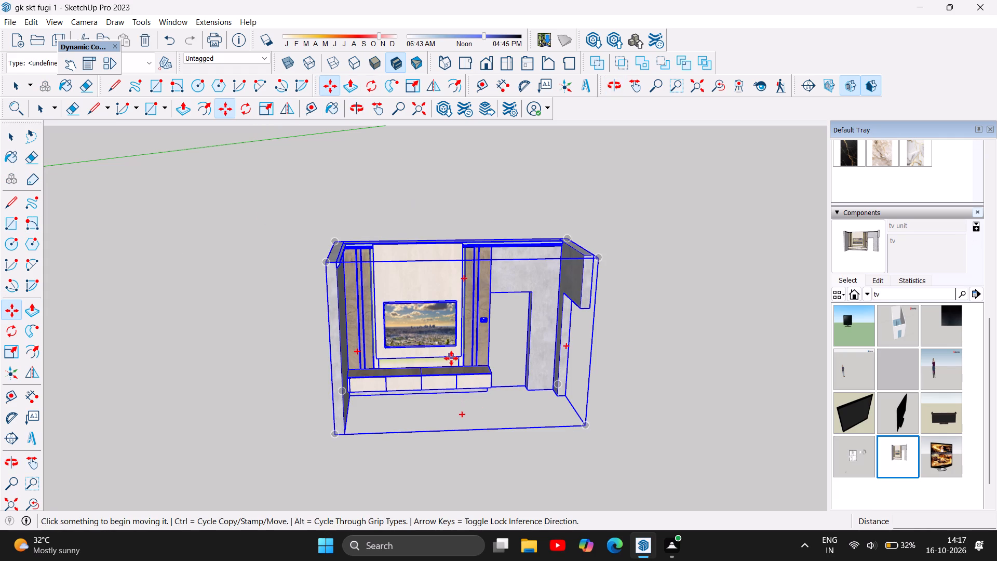
{"action": "left_click", "coordinate": [451, 358]}
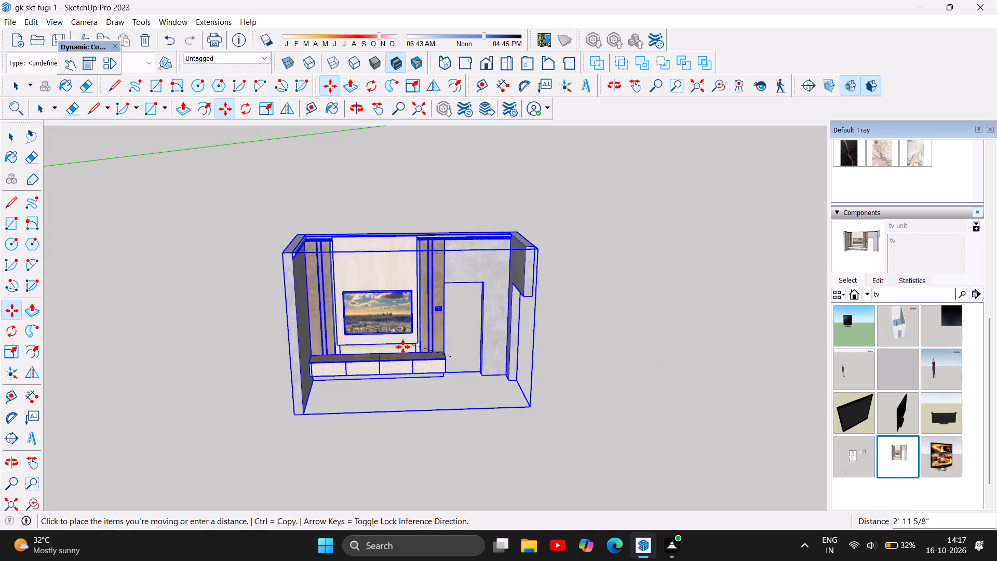
{"action": "left_click", "coordinate": [403, 347]}
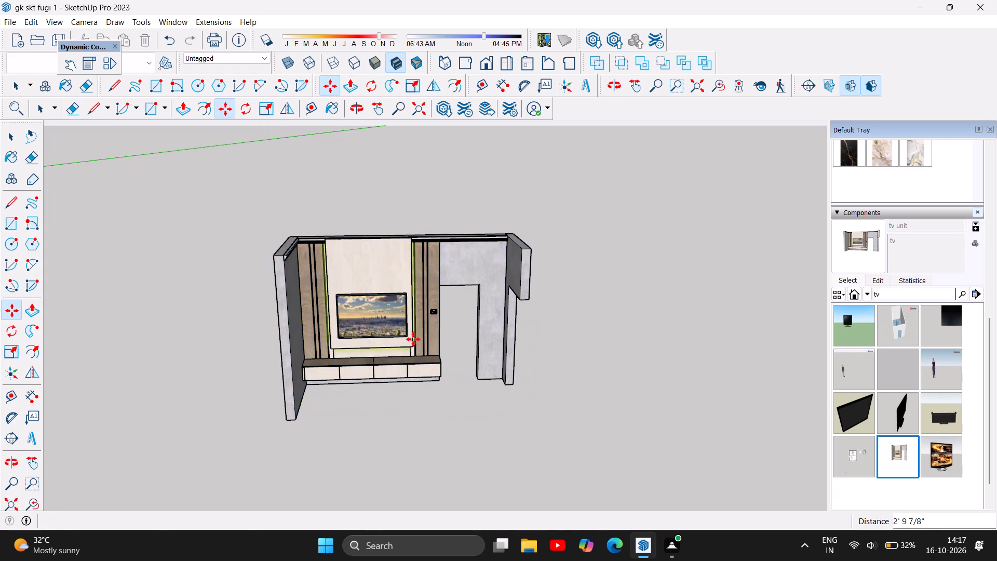
{"action": "scroll", "coordinate": [394, 300], "scroll_direction": "up", "scroll_amount": 5}
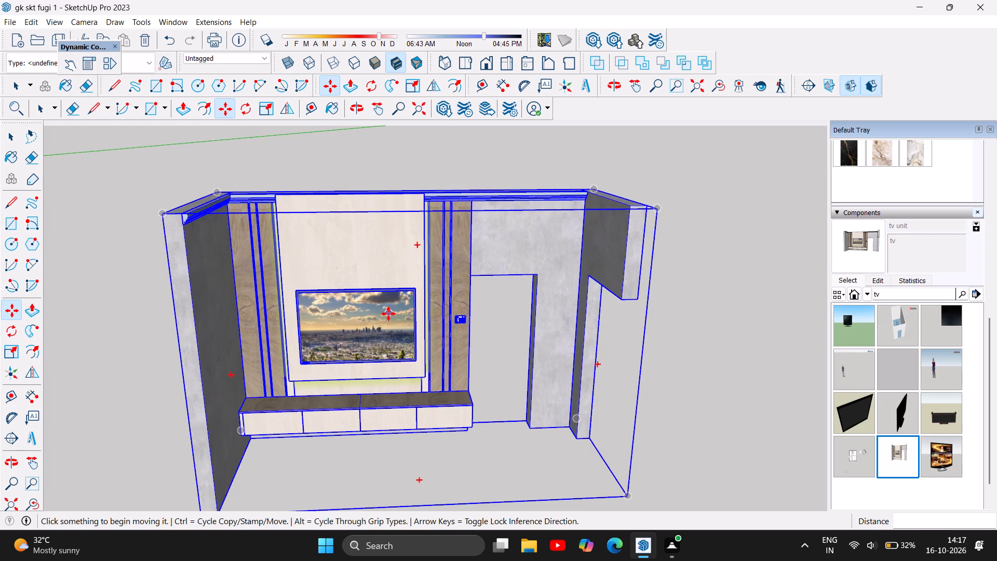
{"action": "left_click", "coordinate": [388, 314]}
{"action": "double_click", "coordinate": [403, 310]}
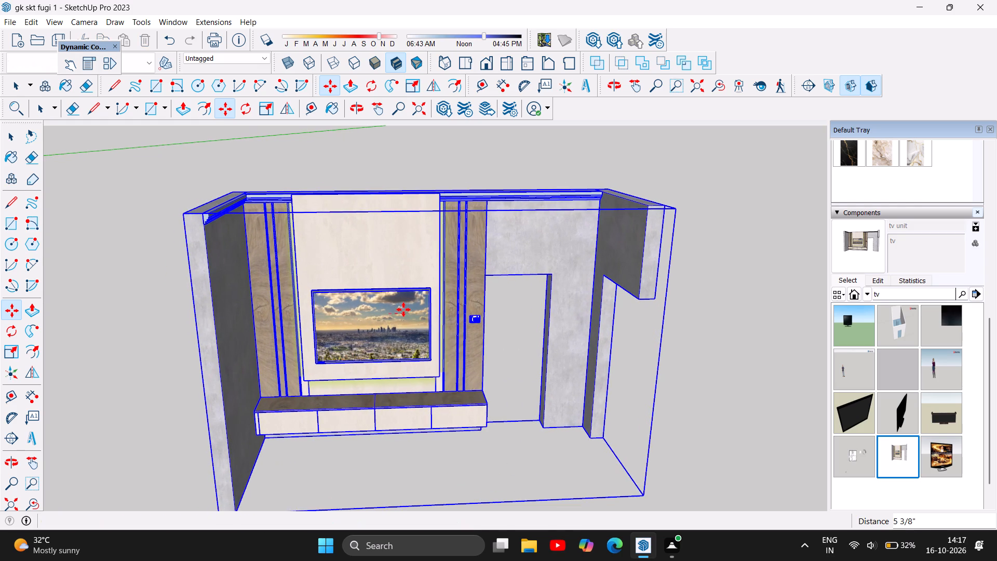
{"action": "left_click", "coordinate": [326, 339]}
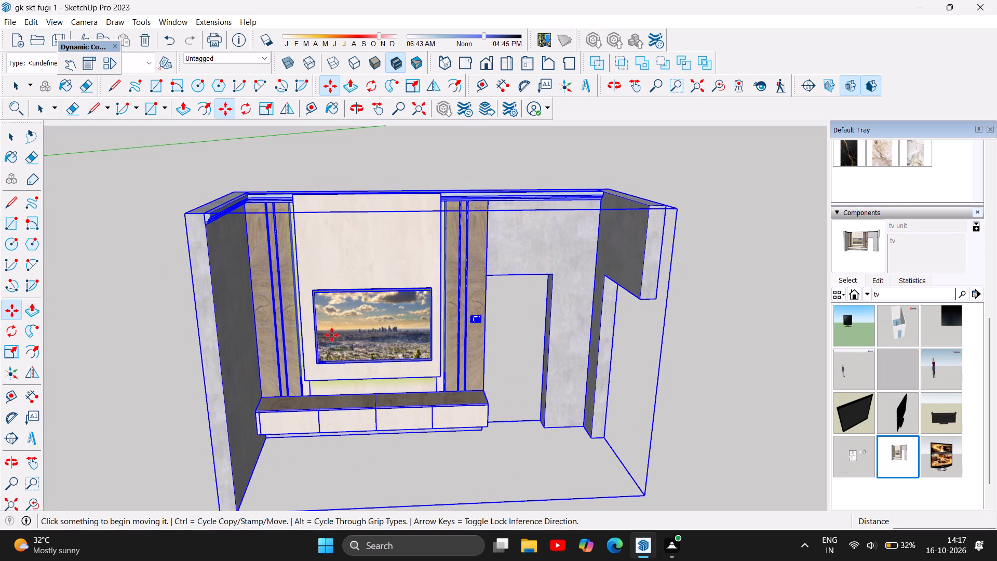
{"action": "double_click", "coordinate": [325, 337]}
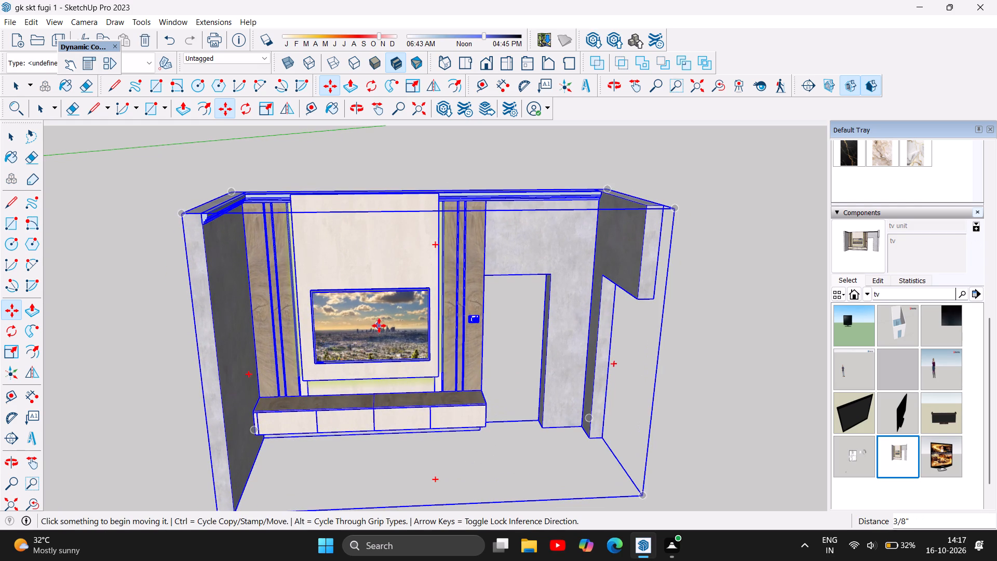
Open the TV unit component for editing, pull the television off its central panel and delete it.
{"action": "double_click", "coordinate": [379, 326]}
{"action": "right_click", "coordinate": [378, 326]}
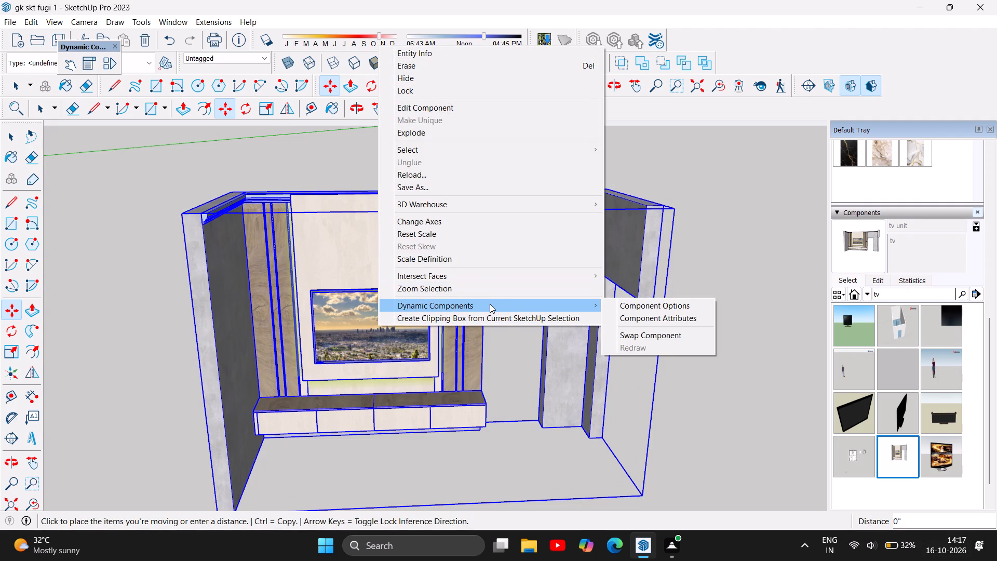
{"action": "left_click", "coordinate": [406, 105]}
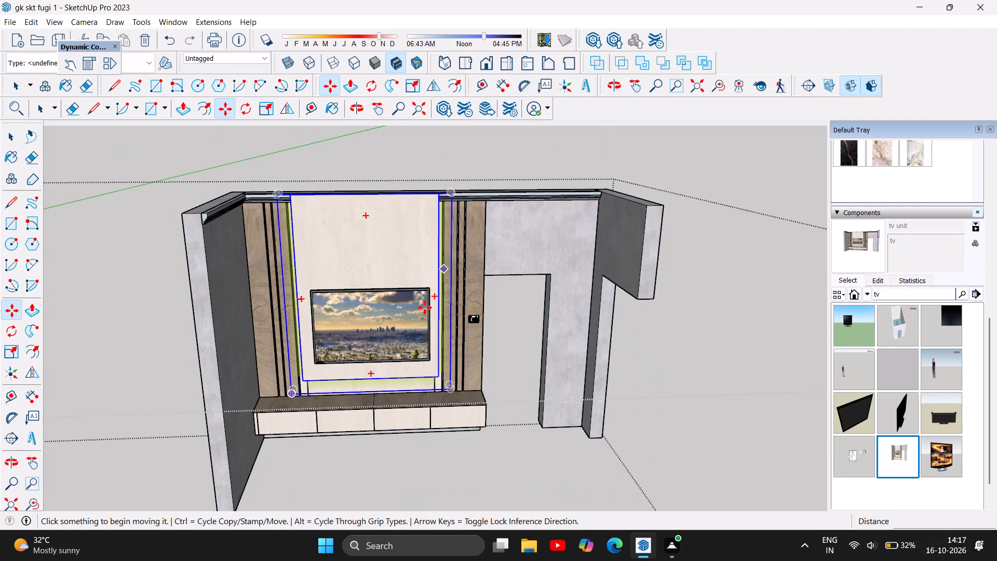
{"action": "left_click", "coordinate": [390, 324]}
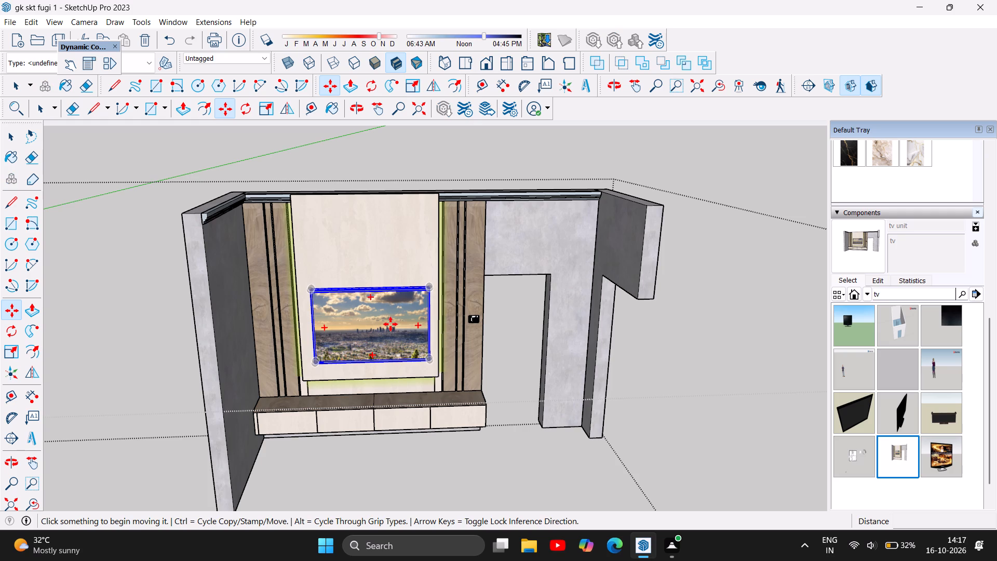
{"action": "key", "text": "Delete"}
{"action": "left_click", "coordinate": [349, 320]}
{"action": "left_click_drag", "start_coordinate": [348, 320], "coordinate": [316, 331]}
{"action": "left_click_drag", "start_coordinate": [331, 331], "coordinate": [632, 332]}
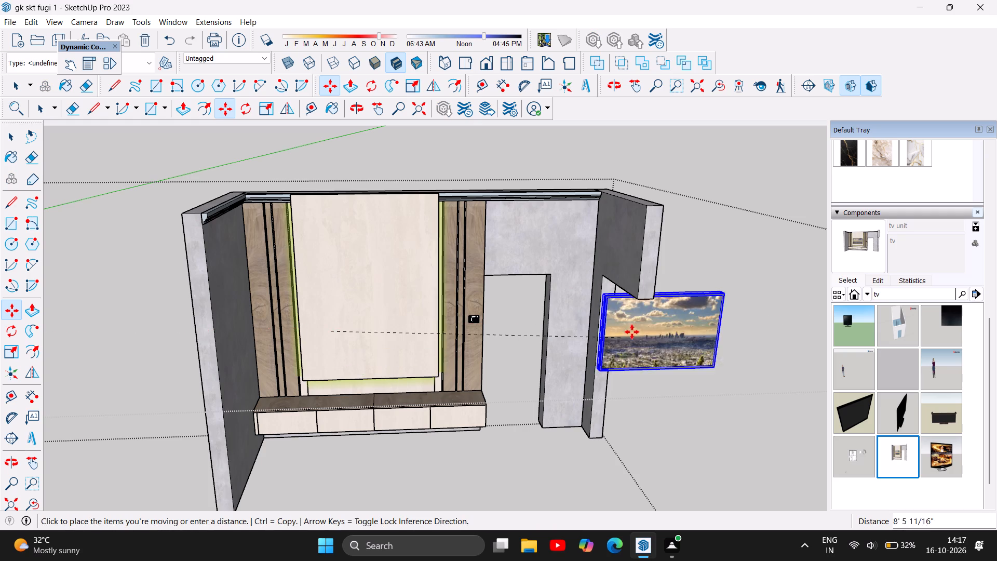
{"action": "left_click_drag", "start_coordinate": [632, 332], "coordinate": [720, 340]}
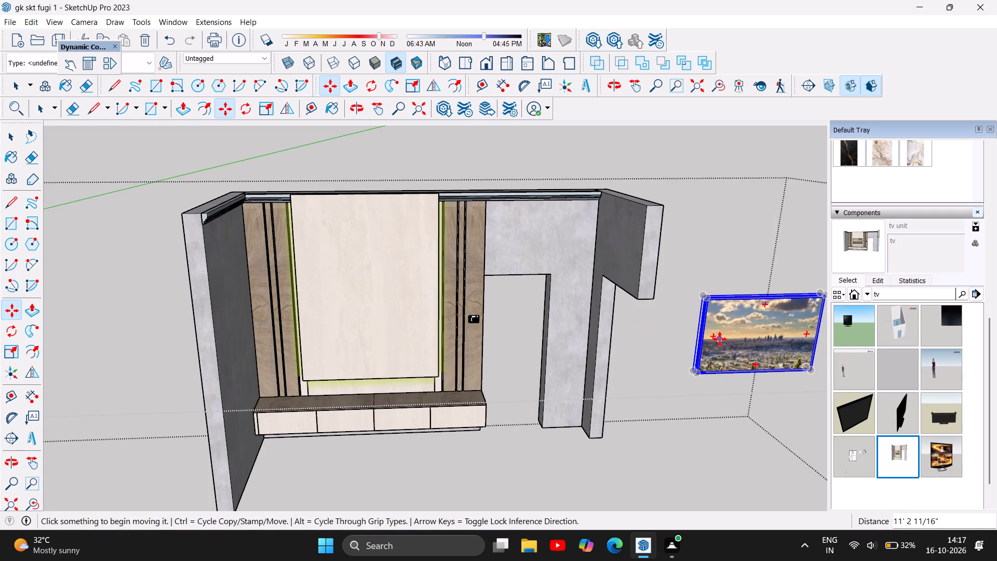
{"action": "key", "text": "Delete"}
Examine the drawer cabinet, its wood top and the bare central panel of the TV unit.
{"action": "scroll", "coordinate": [347, 441], "scroll_direction": "down", "scroll_amount": 5}
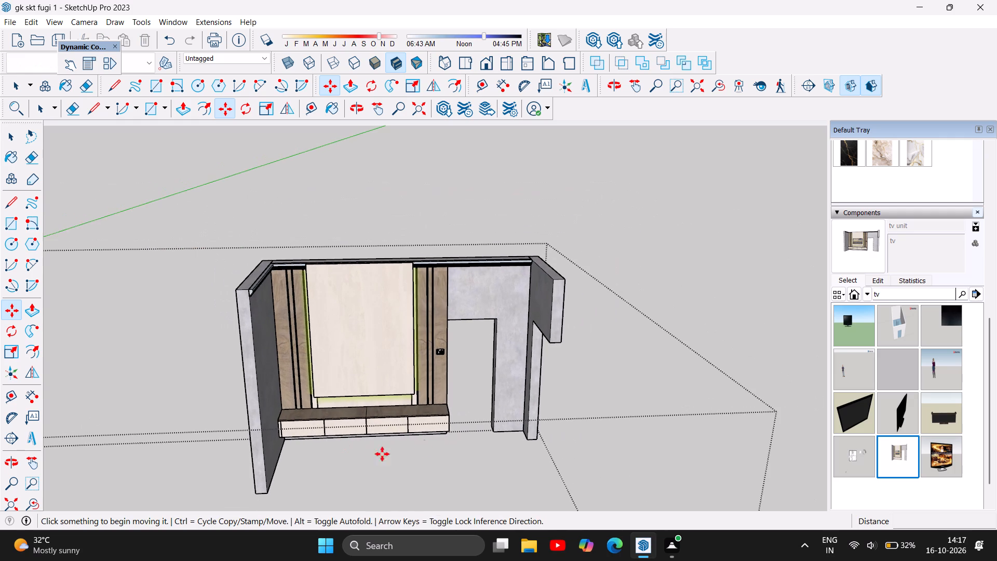
{"action": "scroll", "coordinate": [420, 423], "scroll_direction": "up", "scroll_amount": 11}
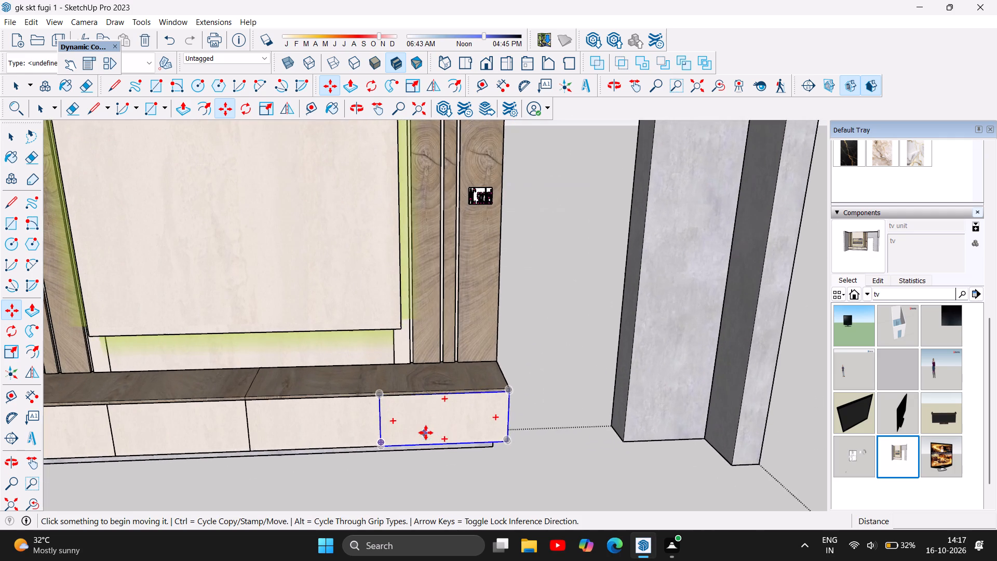
{"action": "scroll", "coordinate": [452, 433], "scroll_direction": "up", "scroll_amount": 5}
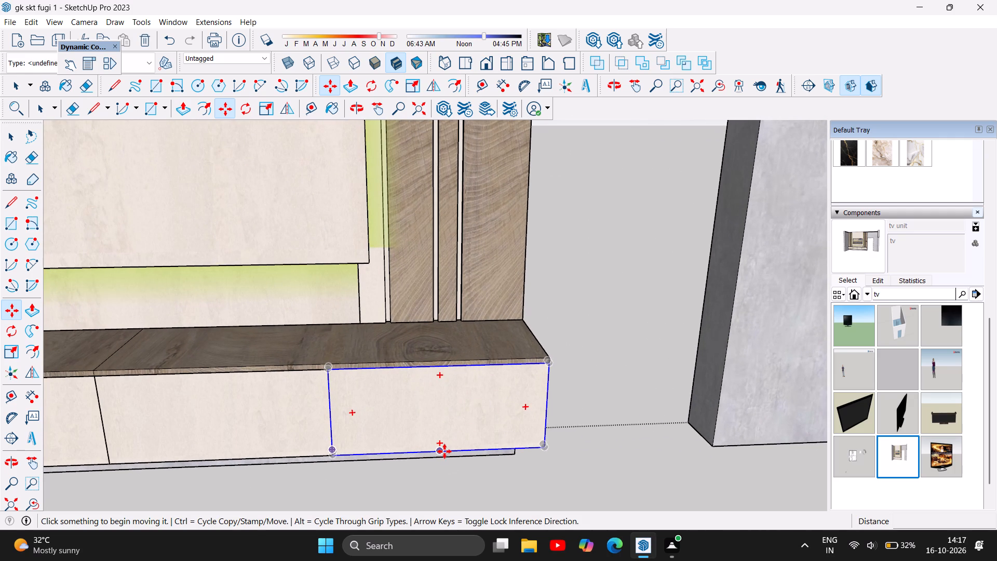
{"action": "scroll", "coordinate": [444, 451], "scroll_direction": "up", "scroll_amount": 8}
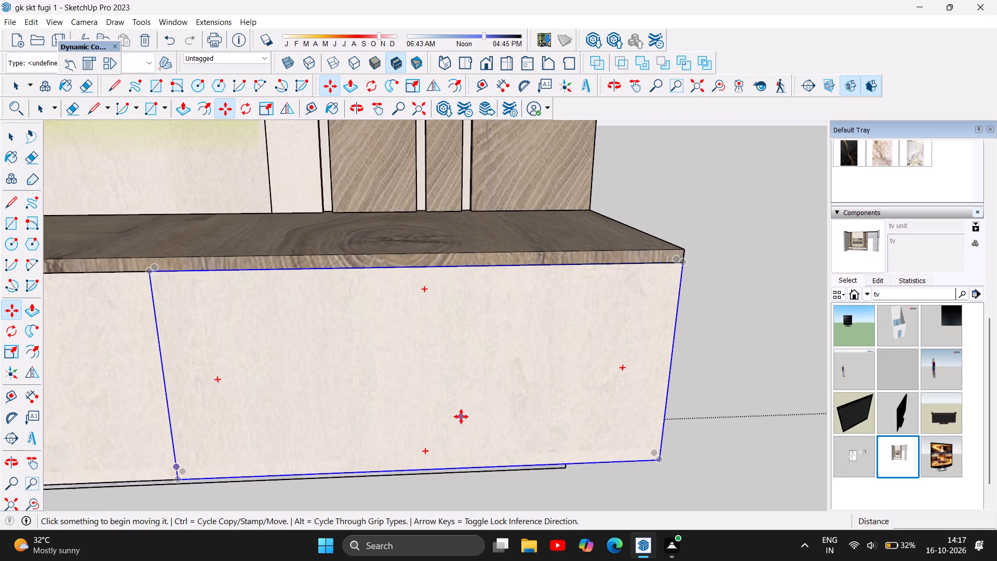
{"action": "scroll", "coordinate": [469, 406], "scroll_direction": "up", "scroll_amount": 1}
{"action": "scroll", "coordinate": [469, 406], "scroll_direction": "down", "scroll_amount": 19}
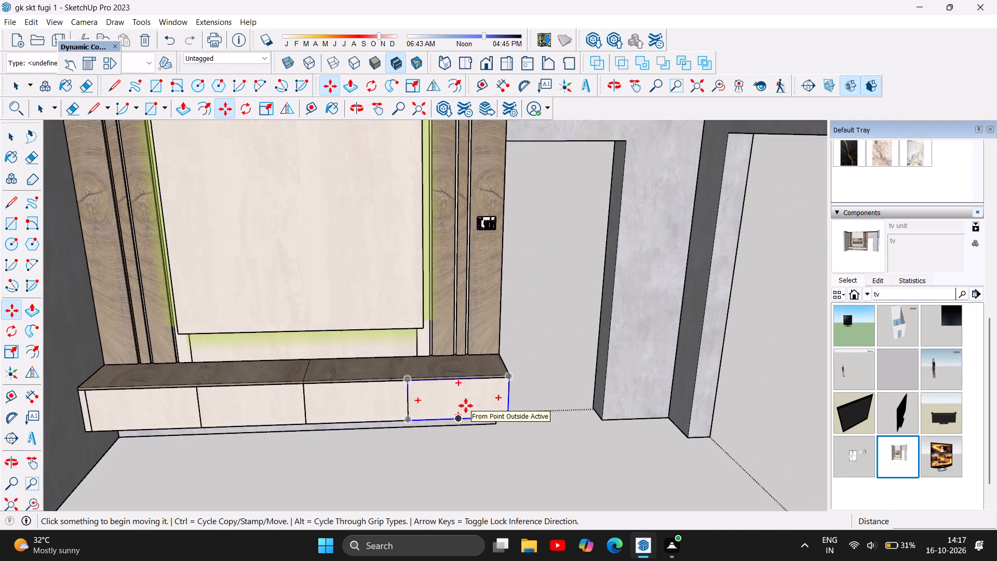
{"action": "scroll", "coordinate": [466, 406], "scroll_direction": "down", "scroll_amount": 6}
{"action": "scroll", "coordinate": [466, 406], "scroll_direction": "up", "scroll_amount": 3}
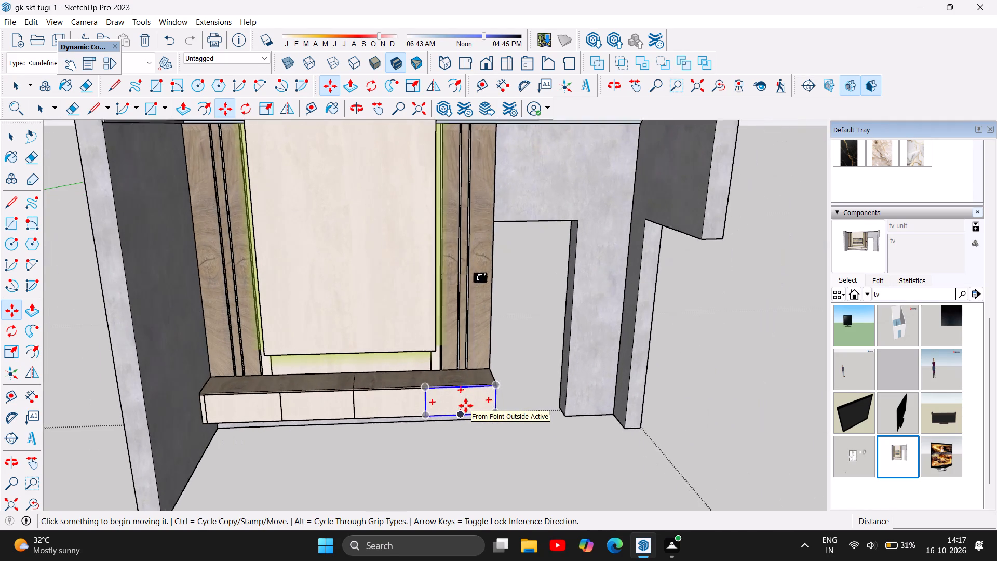
{"action": "scroll", "coordinate": [466, 406], "scroll_direction": "down", "scroll_amount": 6}
{"action": "scroll", "coordinate": [466, 406], "scroll_direction": "up", "scroll_amount": 3}
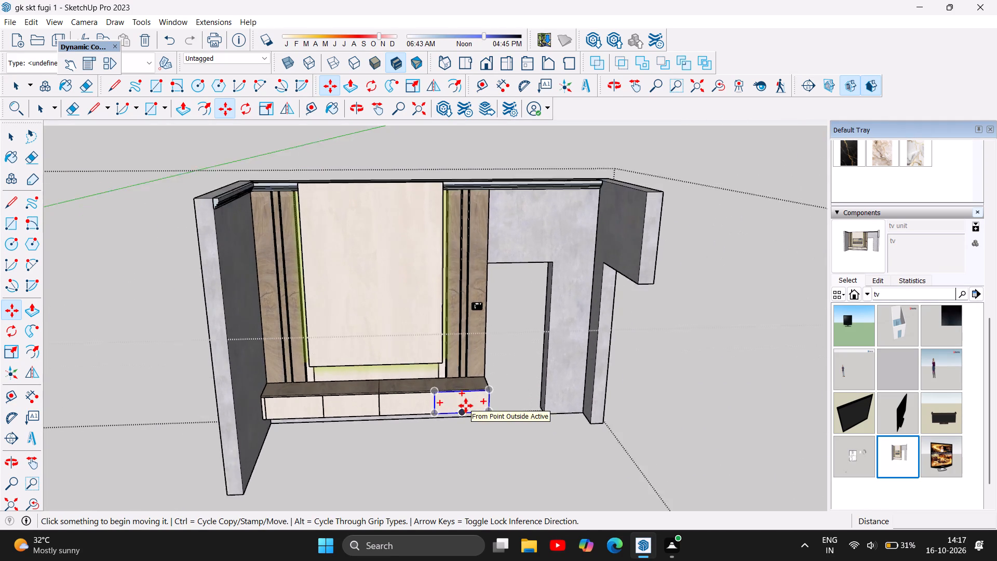
Pull the solid side wall beside the TV unit about 18' 2" out of the component and delete it.
{"action": "scroll", "coordinate": [466, 406], "scroll_direction": "up", "scroll_amount": 1}
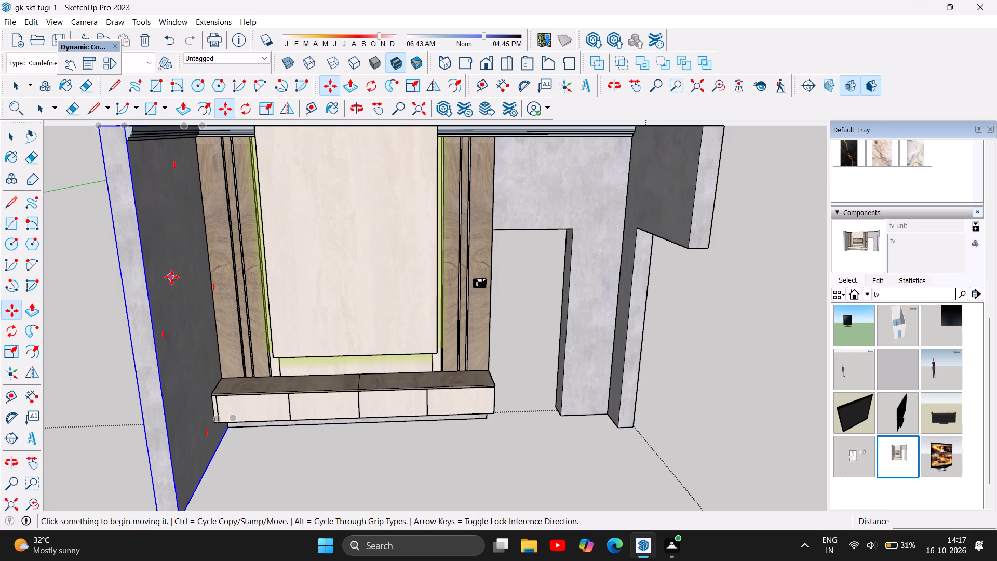
{"action": "left_click", "coordinate": [173, 277]}
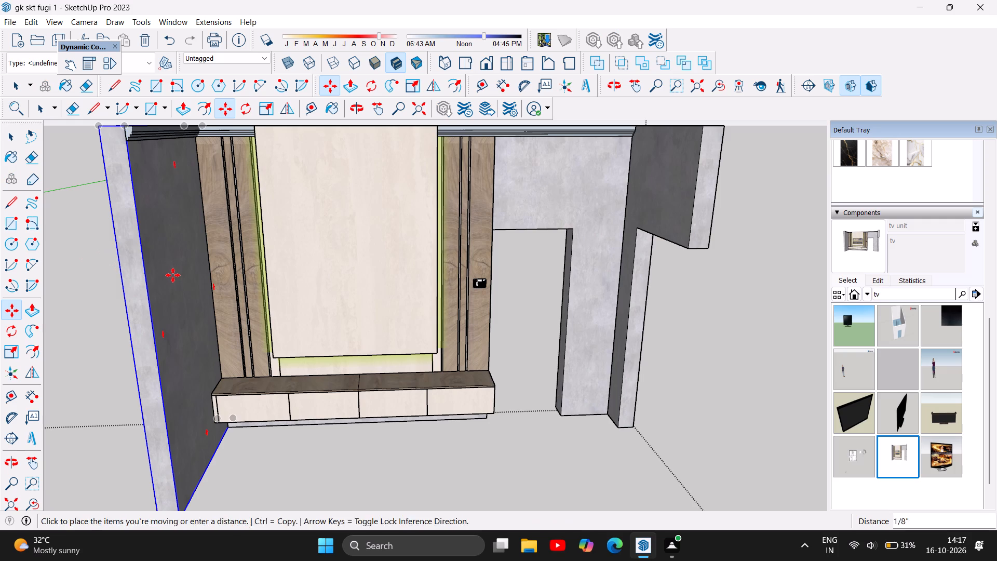
{"action": "key", "text": "Delete"}
{"action": "left_click", "coordinate": [141, 269]}
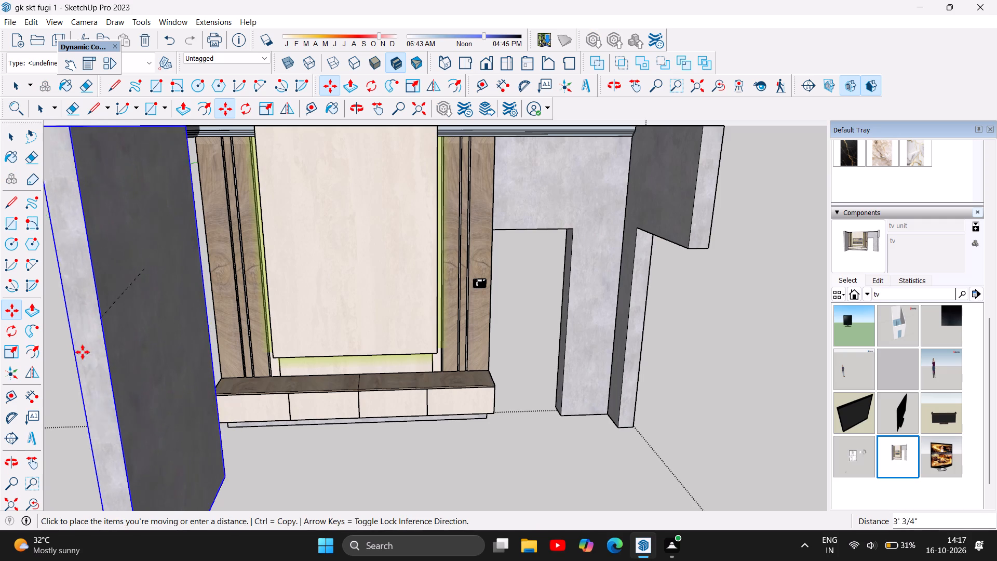
{"action": "scroll", "coordinate": [131, 300], "scroll_direction": "down", "scroll_amount": 4}
{"action": "scroll", "coordinate": [192, 289], "scroll_direction": "down", "scroll_amount": 4}
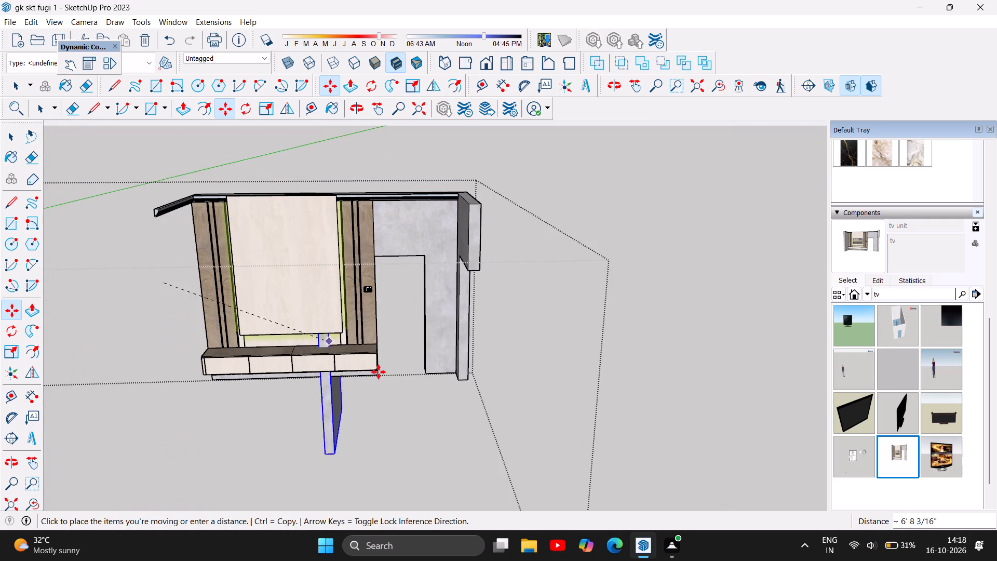
{"action": "left_click", "coordinate": [757, 328]}
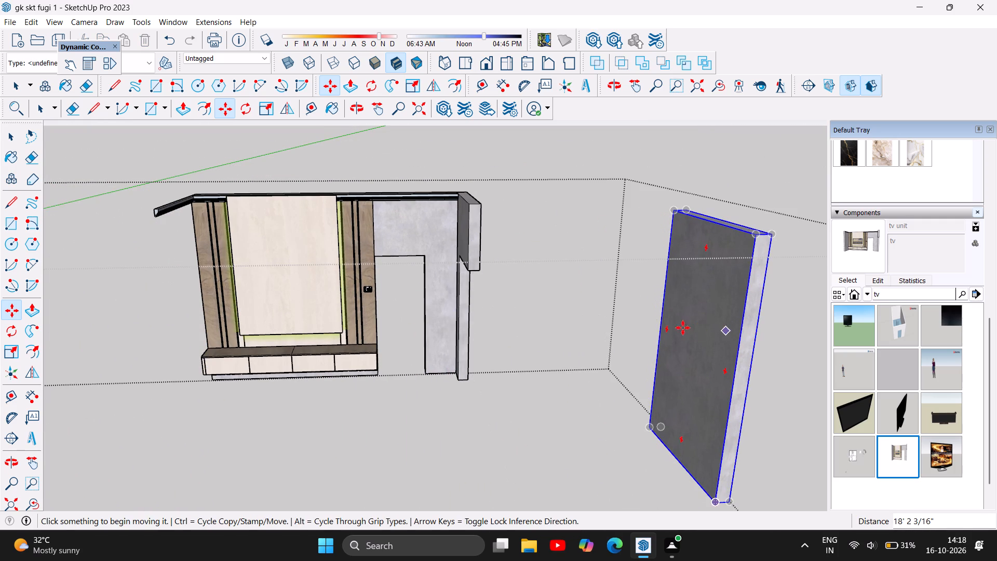
{"action": "key", "text": "Delete"}
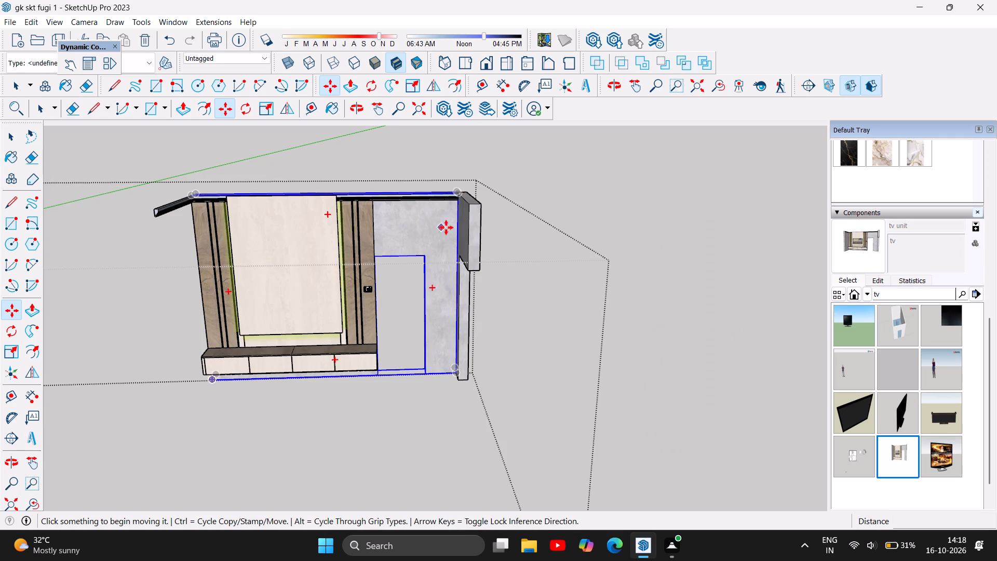
Delete the opposite side wall, the one with the opening beyond the doorway, from the TV unit component.
{"action": "left_click", "coordinate": [464, 225]}
{"action": "key", "text": "Delete"}
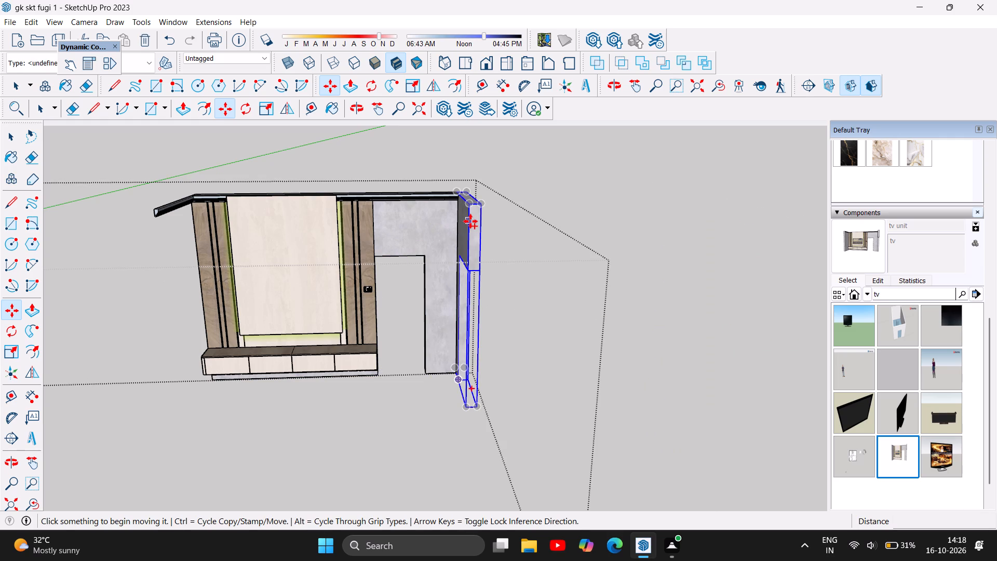
{"action": "left_click", "coordinate": [470, 221]}
{"action": "key", "text": "Delete"}
{"action": "left_click", "coordinate": [481, 223]}
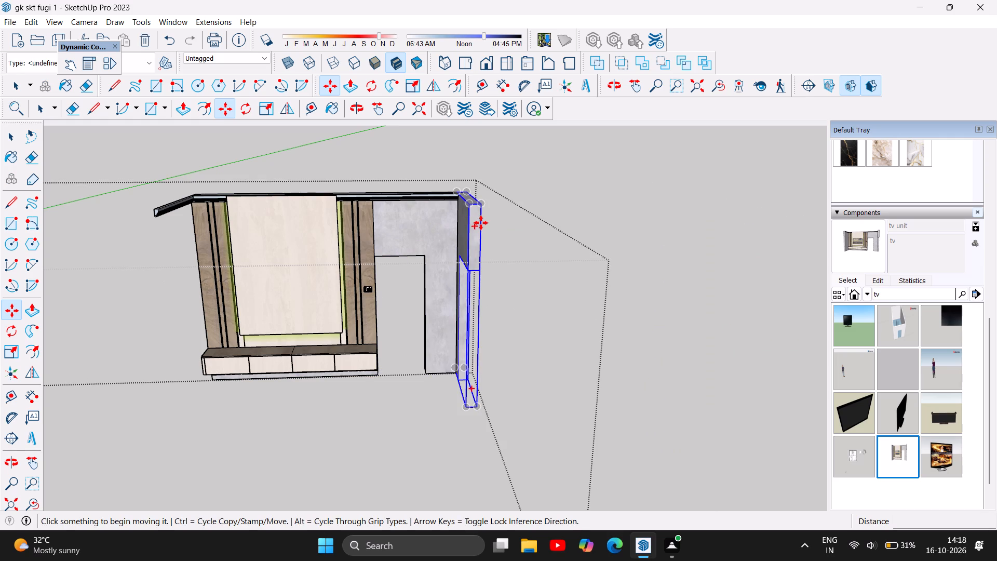
{"action": "key", "text": "Delete"}
{"action": "left_click", "coordinate": [472, 223]}
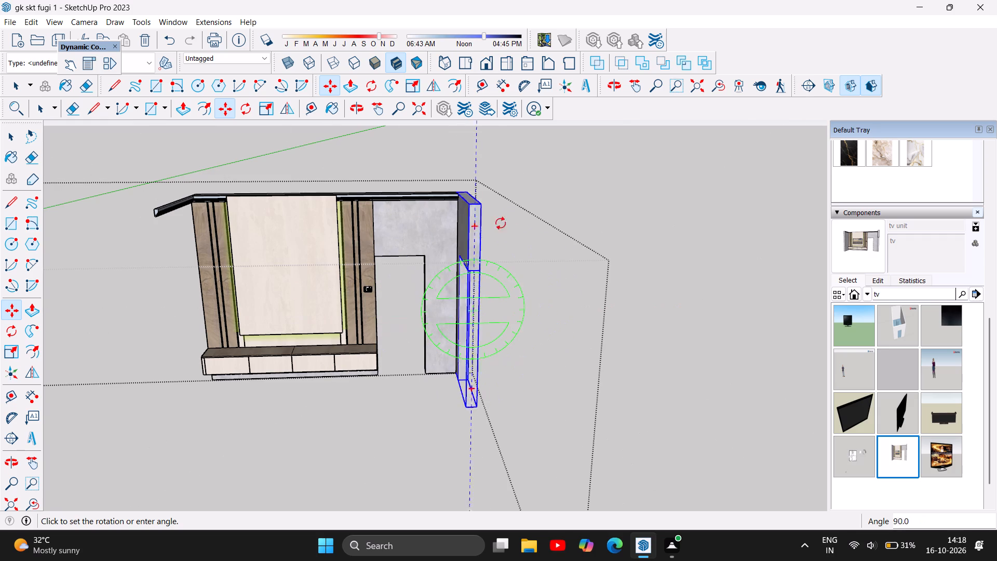
{"action": "key", "text": "Delete"}
{"action": "scroll", "coordinate": [465, 220], "scroll_direction": "up", "scroll_amount": 2}
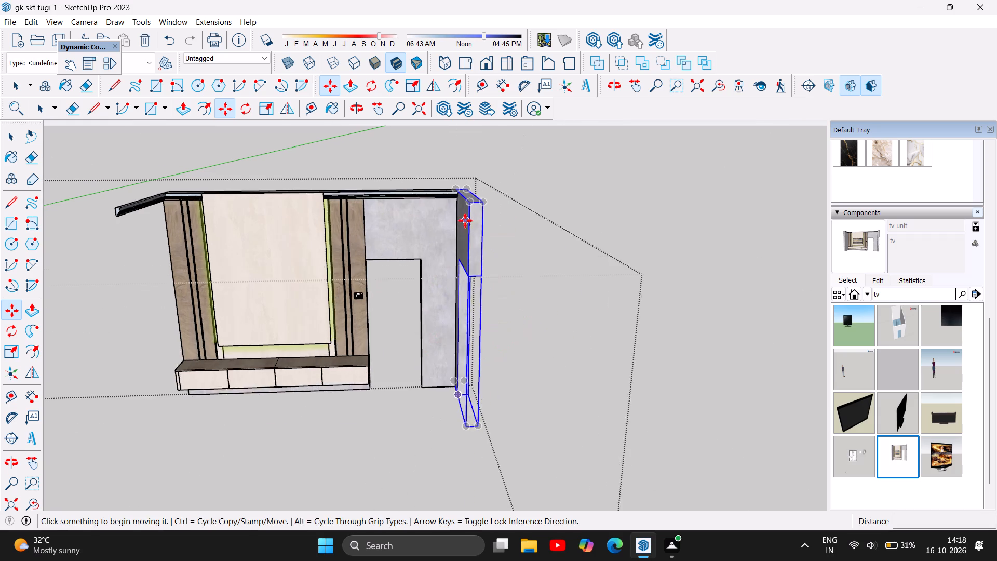
{"action": "scroll", "coordinate": [465, 221], "scroll_direction": "up", "scroll_amount": 4}
{"action": "key", "text": "Delete"}
{"action": "scroll", "coordinate": [565, 299], "scroll_direction": "down", "scroll_amount": 4}
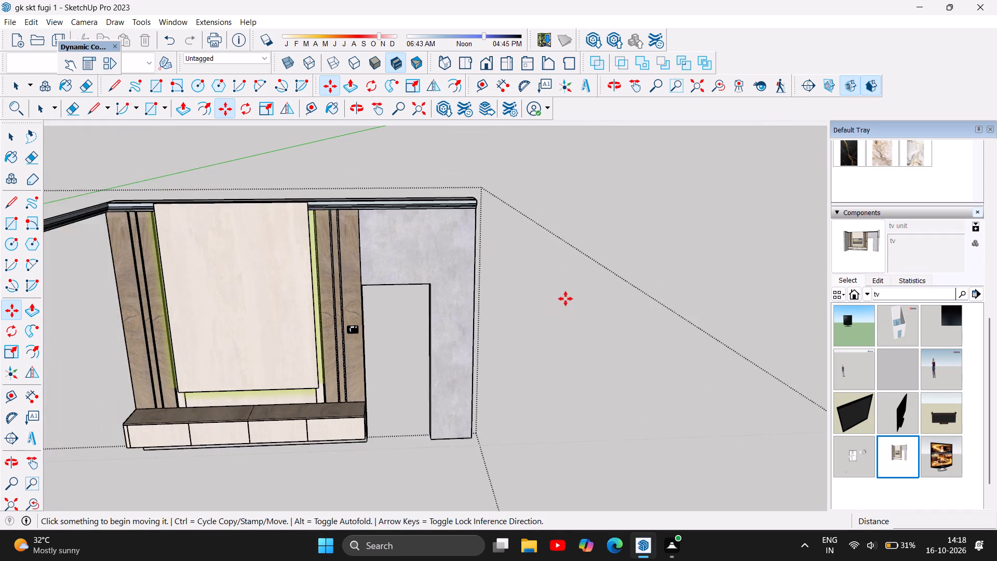
Pull the back wall with the door opening out from behind the TV unit and delete it.
{"action": "left_click", "coordinate": [458, 254]}
{"action": "key", "text": "Delete"}
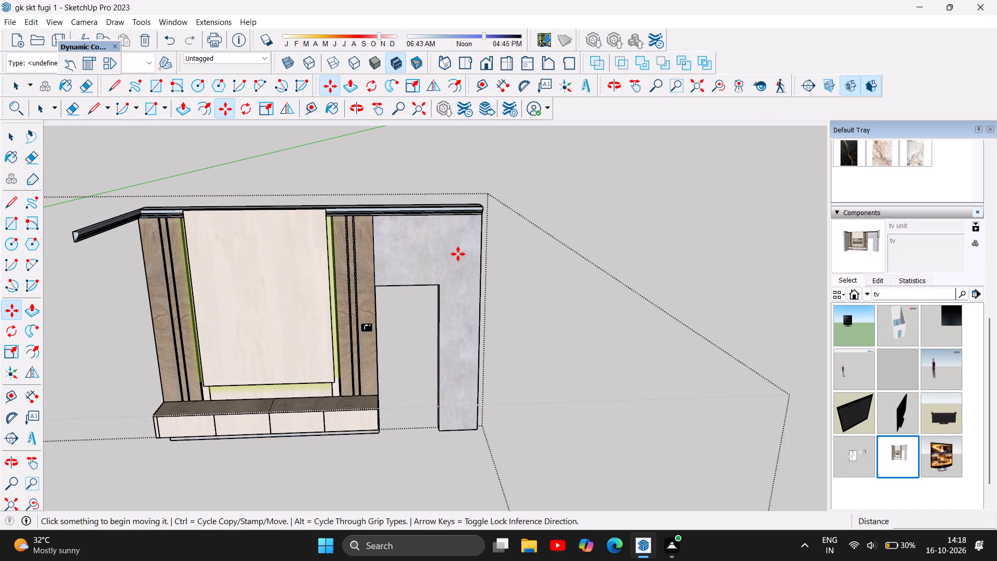
{"action": "left_click", "coordinate": [451, 257]}
{"action": "key", "text": "Delete"}
{"action": "left_click", "coordinate": [447, 261]}
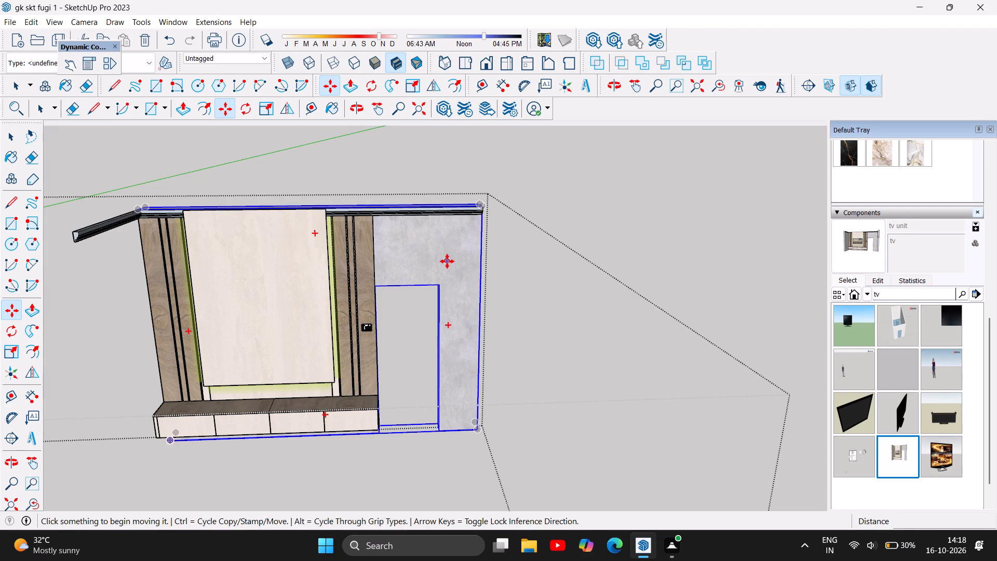
{"action": "scroll", "coordinate": [442, 262], "scroll_direction": "up", "scroll_amount": 4}
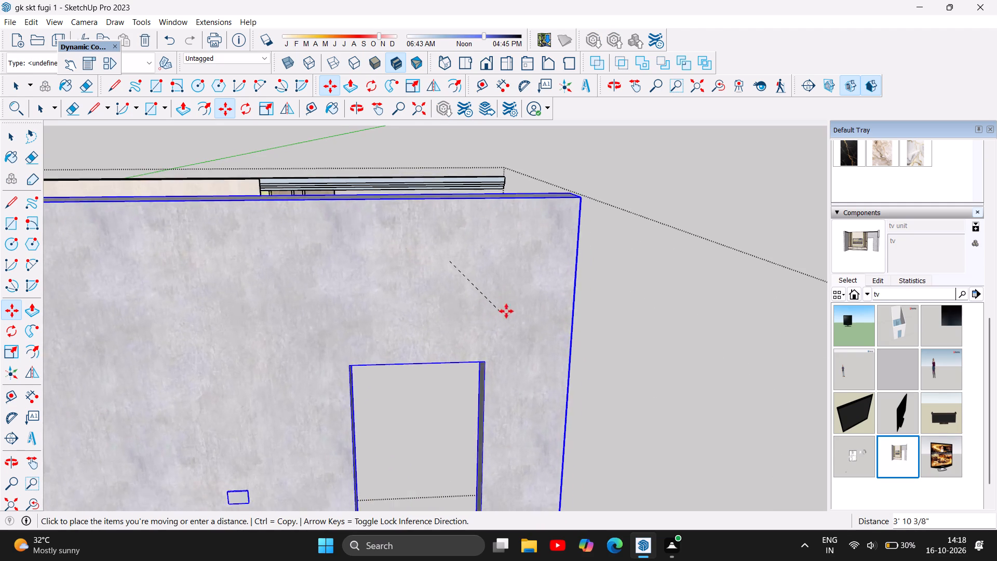
{"action": "scroll", "coordinate": [564, 219], "scroll_direction": "down", "scroll_amount": 12}
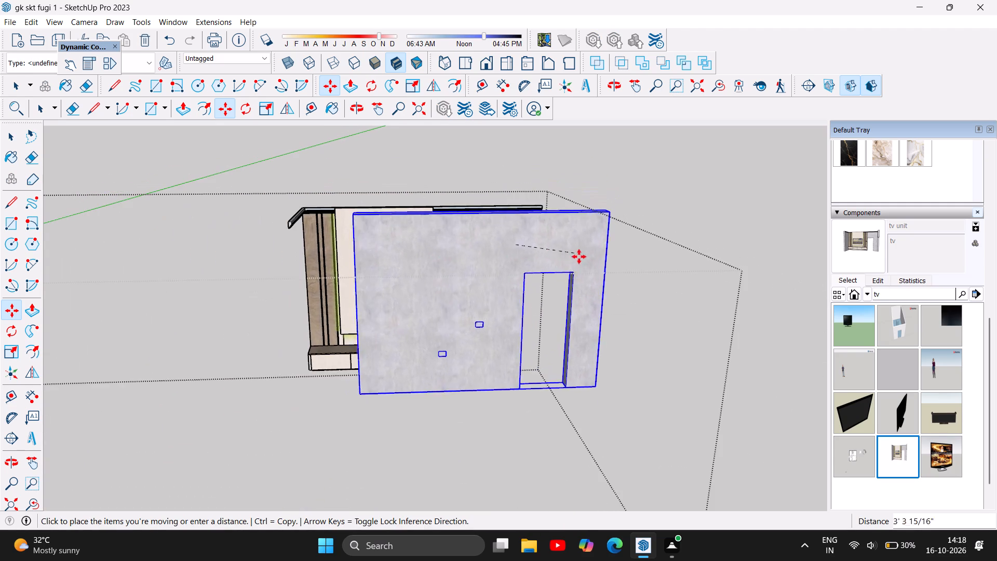
{"action": "scroll", "coordinate": [391, 315], "scroll_direction": "down", "scroll_amount": 5}
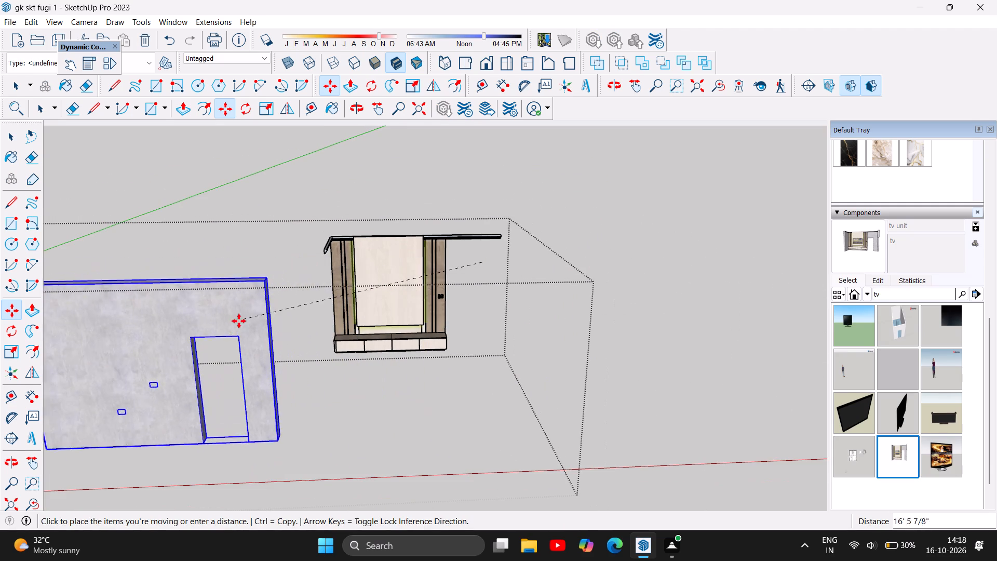
{"action": "left_click", "coordinate": [148, 320]}
{"action": "left_click", "coordinate": [148, 320]}
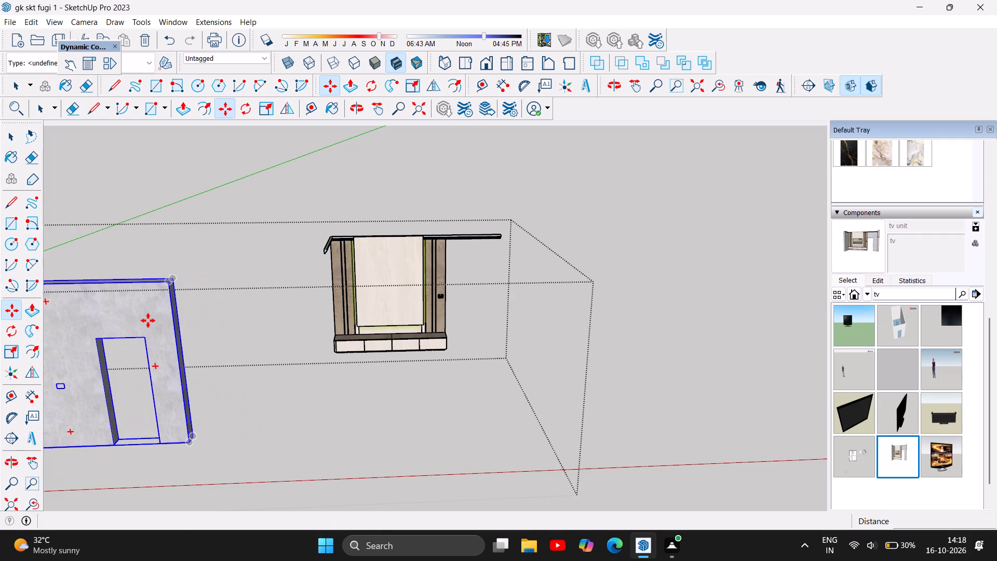
{"action": "key", "text": "Delete"}
{"action": "left_click", "coordinate": [149, 317]}
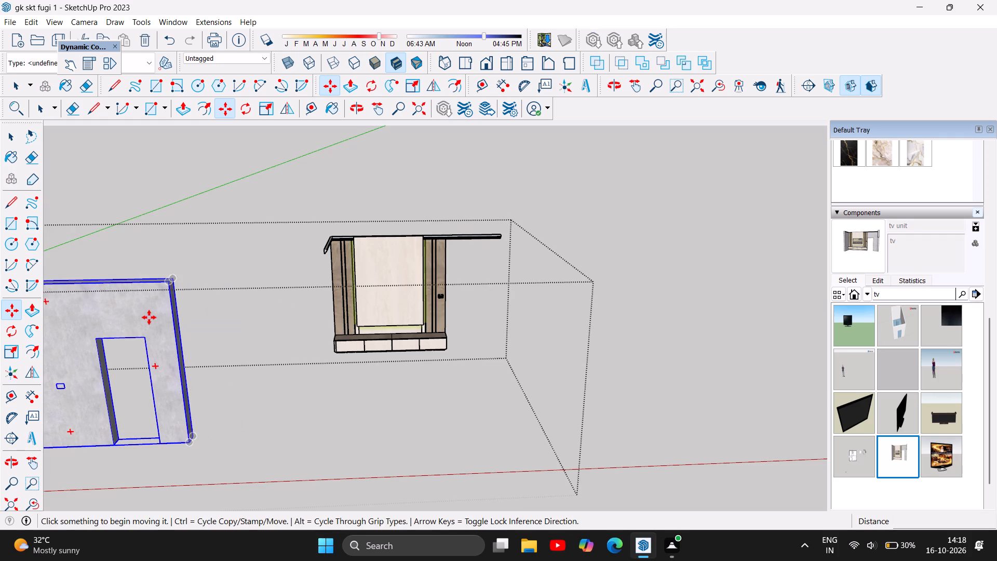
{"action": "key", "text": "Delete"}
{"action": "key", "text": "Delete"}
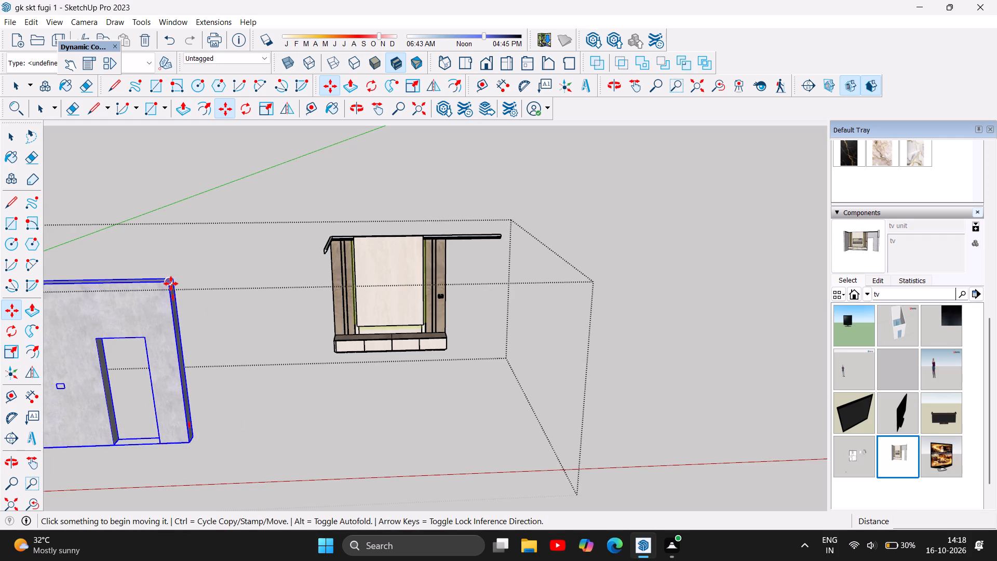
{"action": "left_click", "coordinate": [171, 284]}
{"action": "key", "text": "Delete"}
{"action": "key", "text": "Delete"}
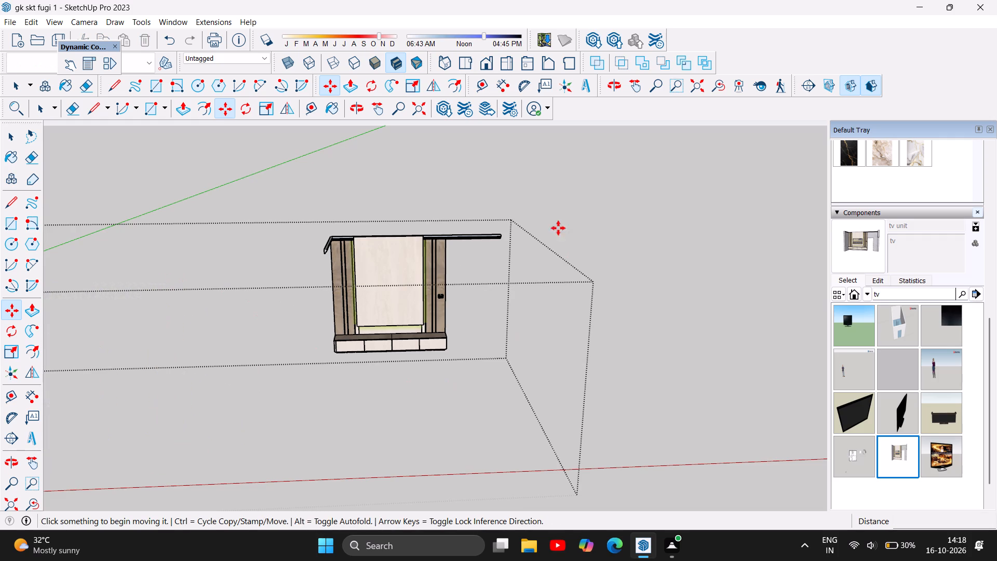
Delete the ceiling cornice running above the TV unit's panels and finish removing parts.
{"action": "scroll", "coordinate": [494, 218], "scroll_direction": "up", "scroll_amount": 7}
{"action": "left_click", "coordinate": [492, 243]}
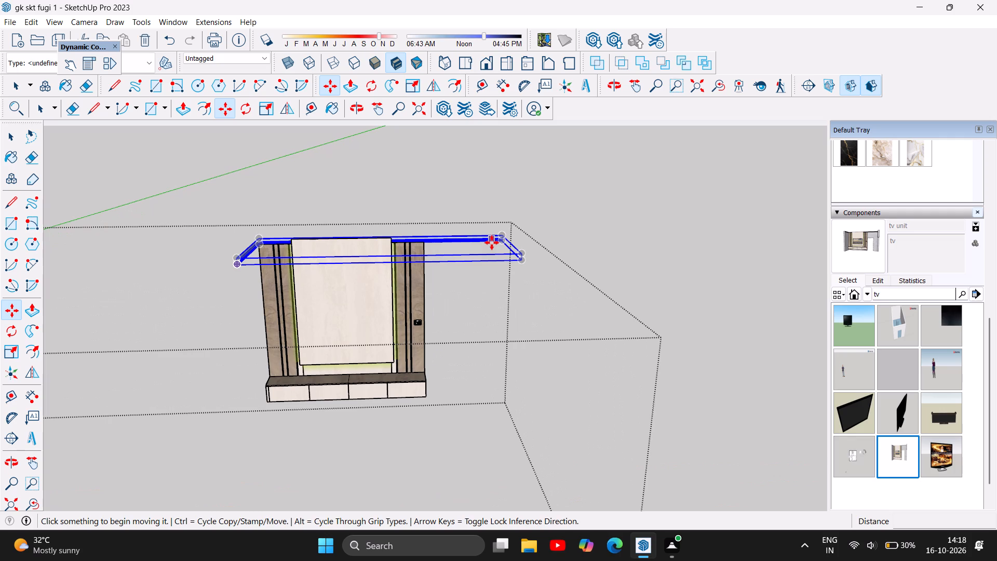
{"action": "key", "text": "Delete"}
{"action": "key", "text": "Delete"}
{"action": "key", "text": "Delete"}
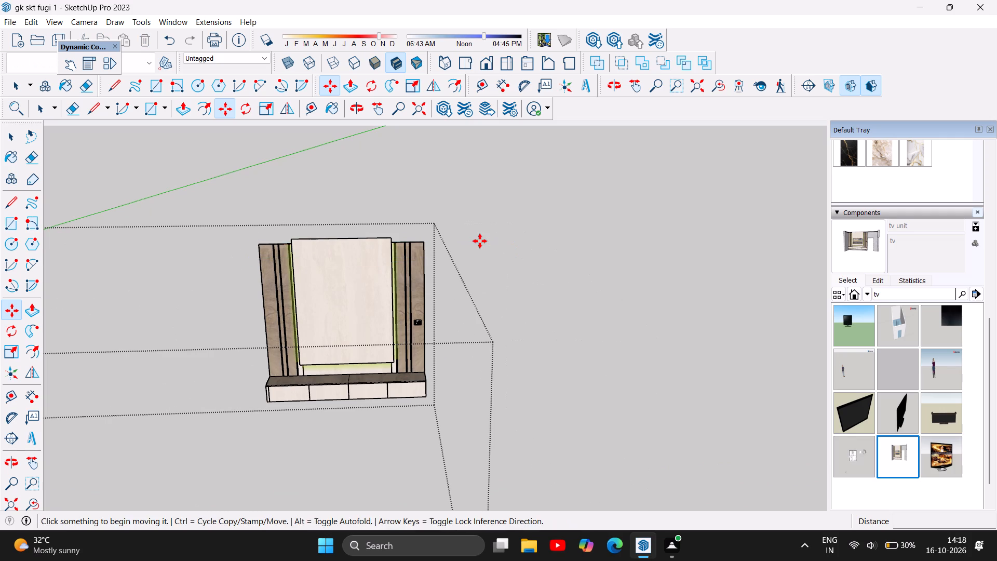
{"action": "scroll", "coordinate": [499, 246], "scroll_direction": "down", "scroll_amount": 3}
{"action": "scroll", "coordinate": [505, 289], "scroll_direction": "up", "scroll_amount": 4}
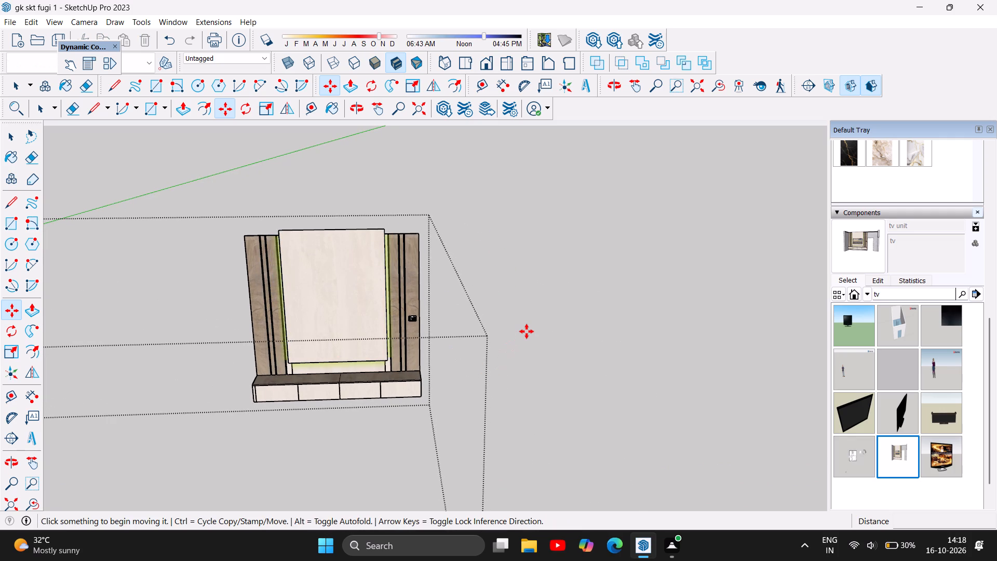
{"action": "key", "text": "Escape"}
{"action": "key", "text": "Escape"}
{"action": "left_click", "coordinate": [7, 135]}
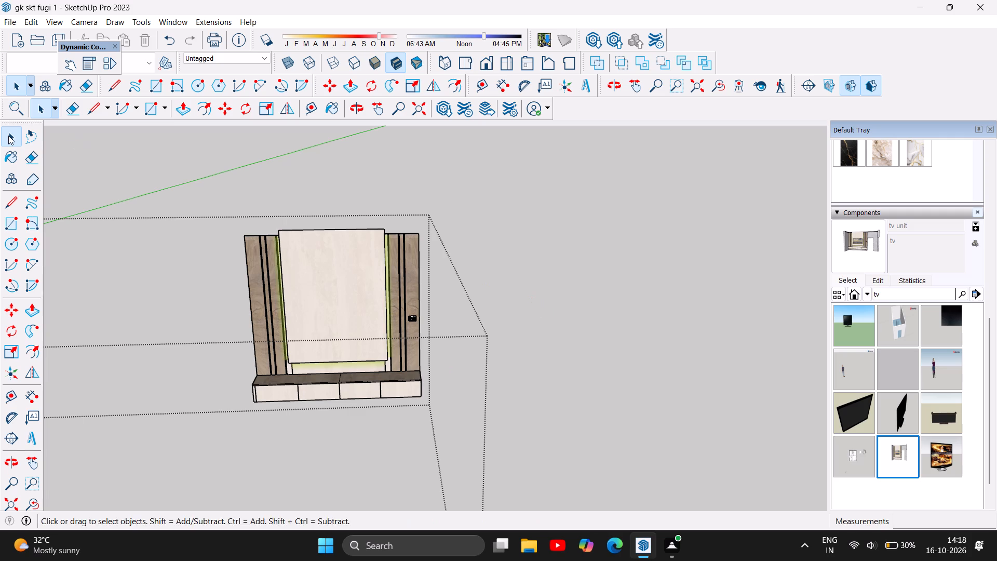
{"action": "key", "text": "Escape"}
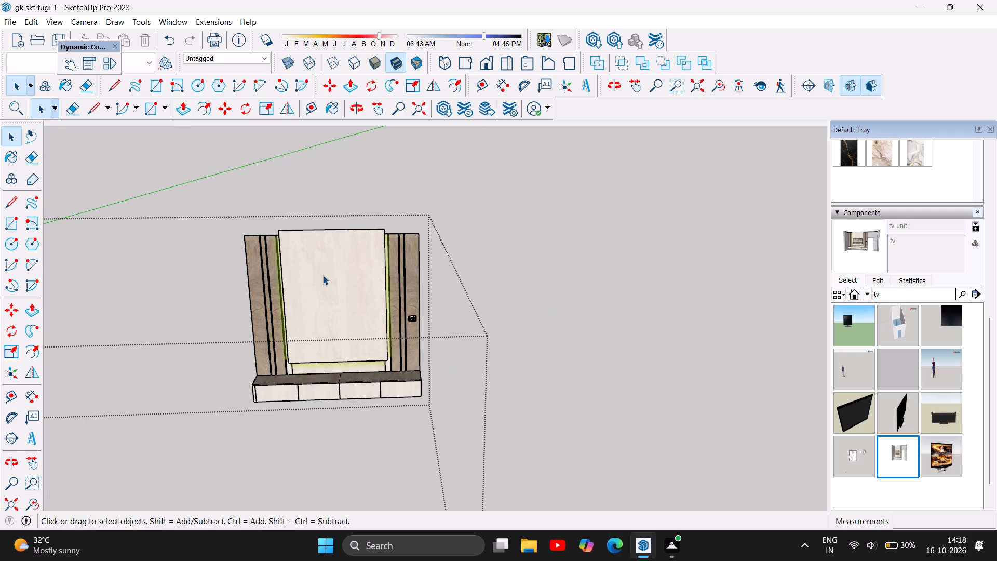
Move the stripped TV unit about 170' 8" from outside the house into the living room, near the wall with the window.
{"action": "left_click", "coordinate": [323, 275]}
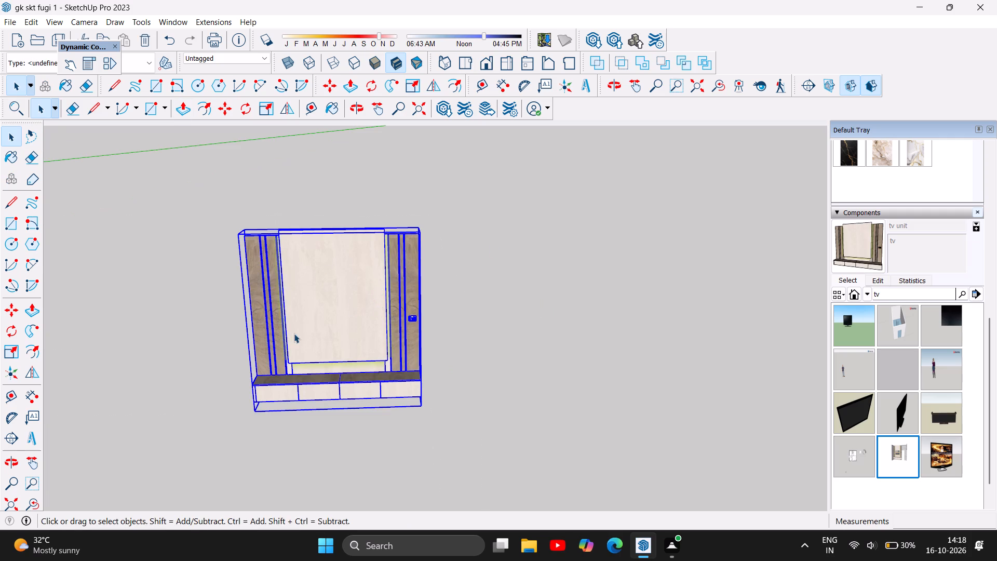
{"action": "scroll", "coordinate": [362, 363], "scroll_direction": "up", "scroll_amount": 7}
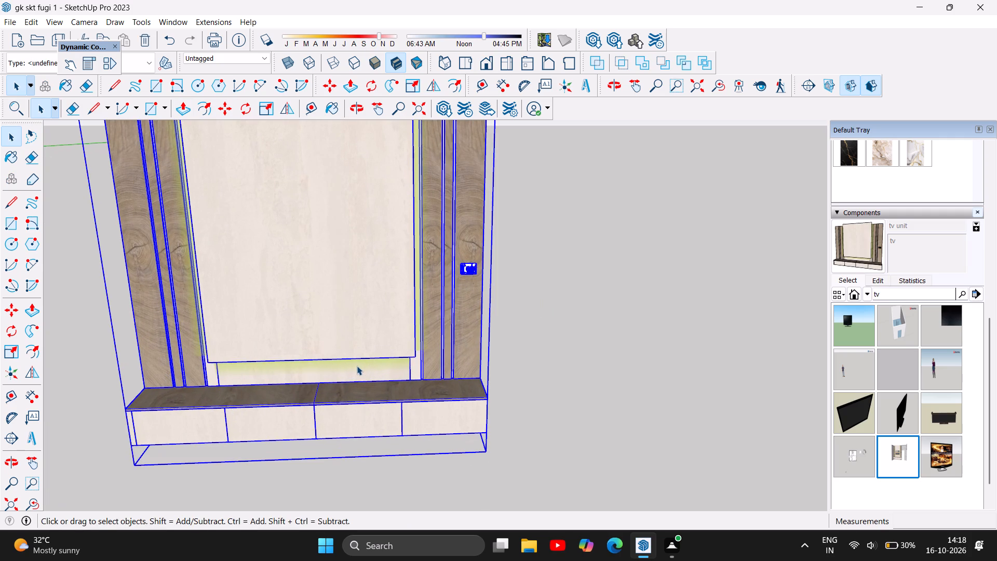
{"action": "scroll", "coordinate": [358, 372], "scroll_direction": "down", "scroll_amount": 5}
{"action": "scroll", "coordinate": [399, 305], "scroll_direction": "up", "scroll_amount": 6}
{"action": "scroll", "coordinate": [384, 309], "scroll_direction": "down", "scroll_amount": 2}
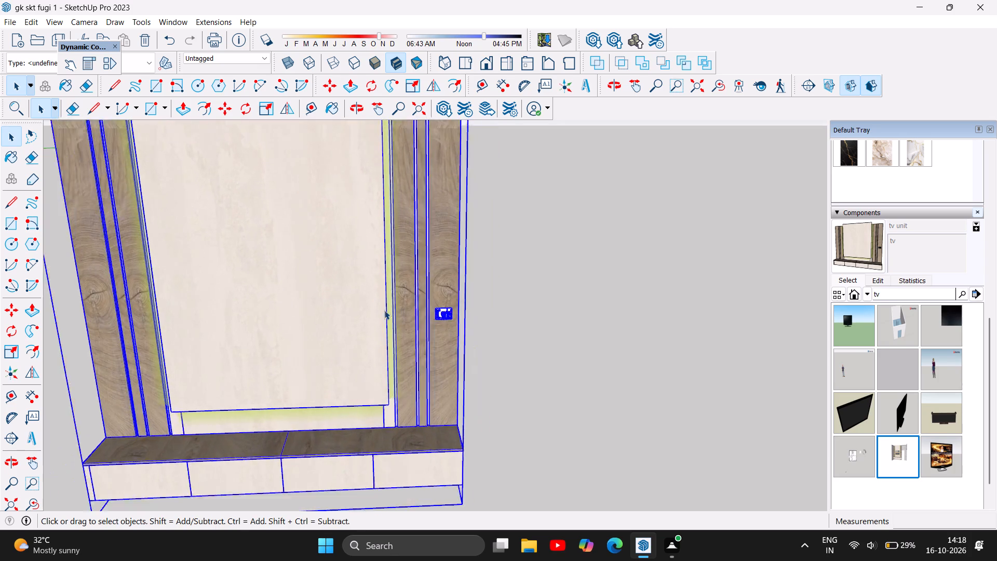
{"action": "scroll", "coordinate": [384, 310], "scroll_direction": "down", "scroll_amount": 6}
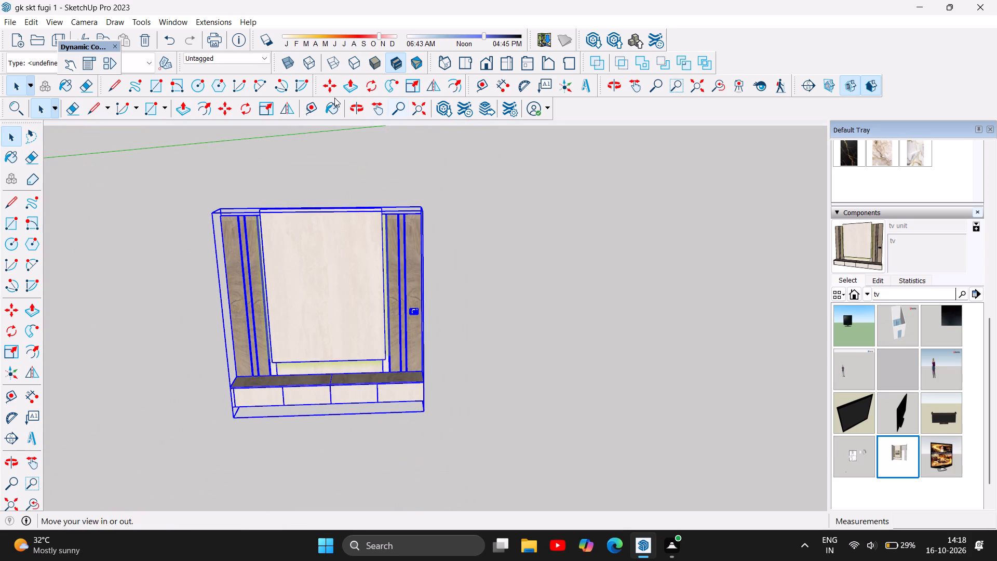
{"action": "left_click", "coordinate": [8, 312]}
{"action": "left_click", "coordinate": [335, 341]}
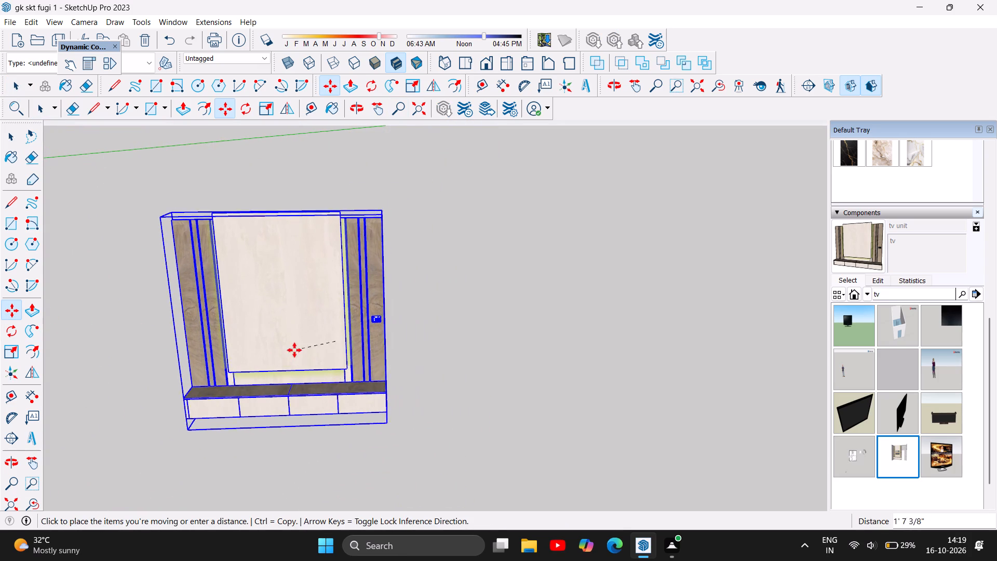
{"action": "scroll", "coordinate": [257, 354], "scroll_direction": "down", "scroll_amount": 6}
{"action": "scroll", "coordinate": [121, 319], "scroll_direction": "down", "scroll_amount": 7}
{"action": "scroll", "coordinate": [55, 287], "scroll_direction": "down", "scroll_amount": 7}
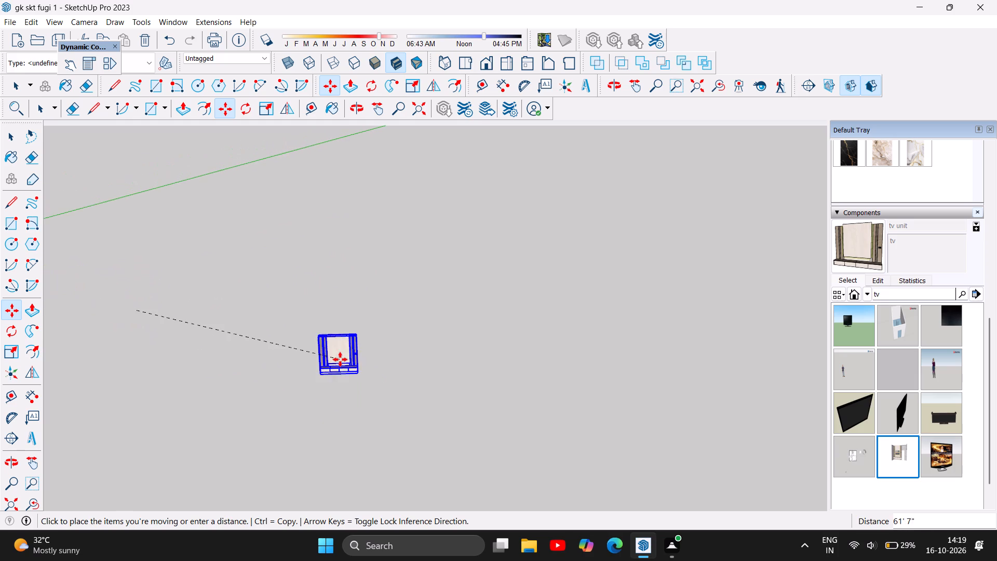
{"action": "scroll", "coordinate": [303, 363], "scroll_direction": "down", "scroll_amount": 7}
{"action": "scroll", "coordinate": [187, 328], "scroll_direction": "down", "scroll_amount": 12}
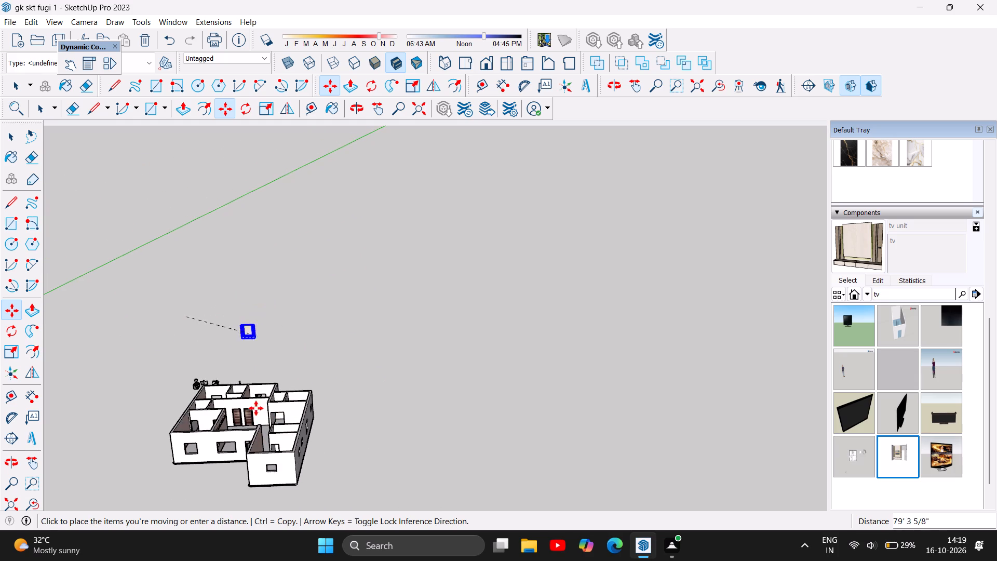
{"action": "scroll", "coordinate": [254, 413], "scroll_direction": "up", "scroll_amount": 8}
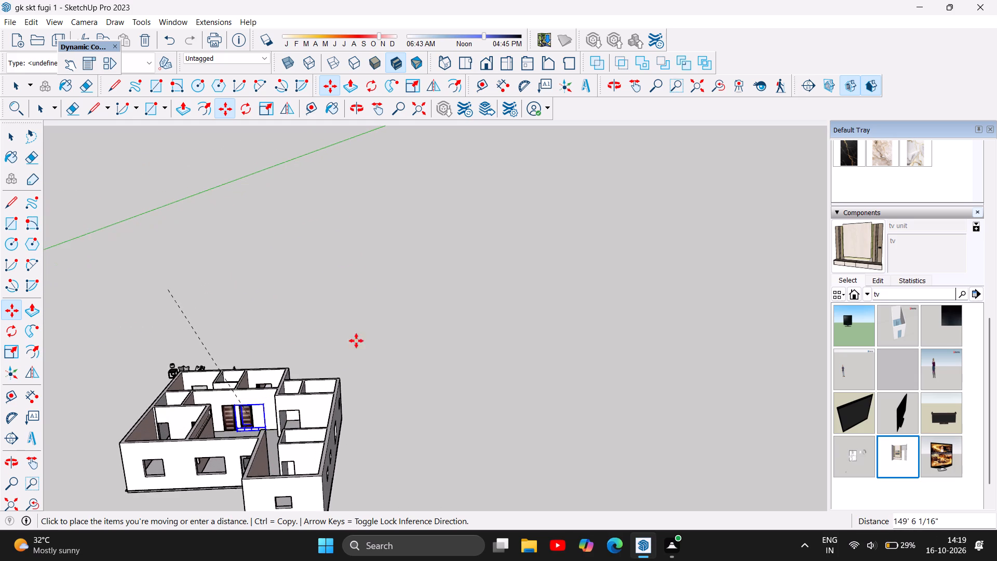
{"action": "left_click", "coordinate": [358, 110]}
{"action": "left_click_drag", "start_coordinate": [479, 266], "coordinate": [404, 270]}
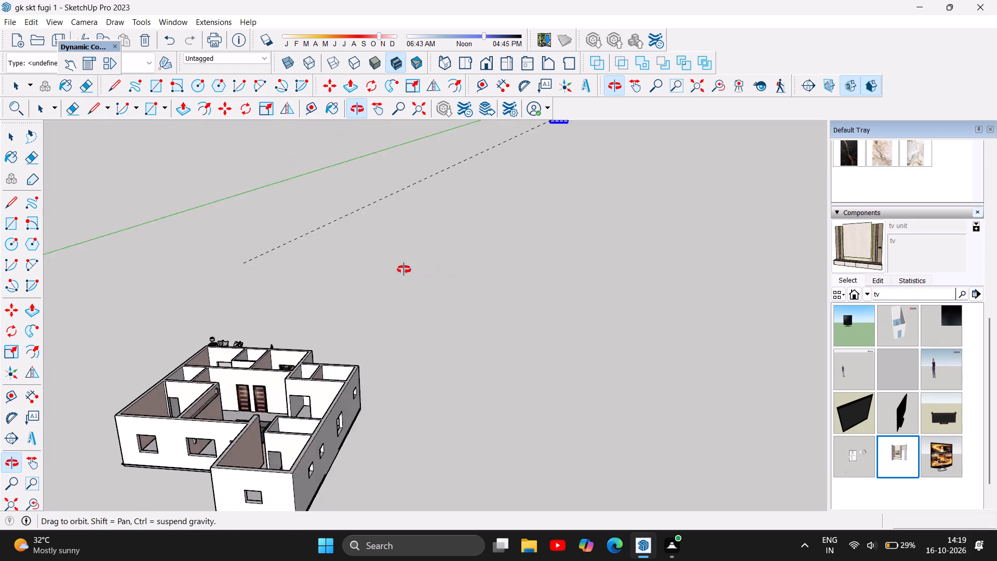
{"action": "left_click_drag", "start_coordinate": [404, 270], "coordinate": [245, 268]}
{"action": "scroll", "coordinate": [203, 333], "scroll_direction": "down", "scroll_amount": 6}
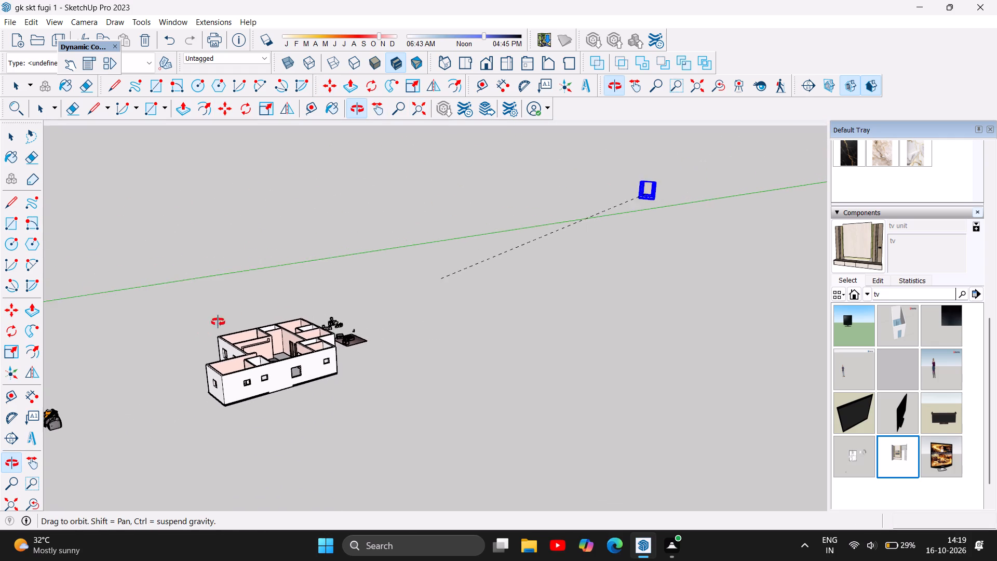
{"action": "left_click_drag", "start_coordinate": [402, 288], "coordinate": [333, 327]}
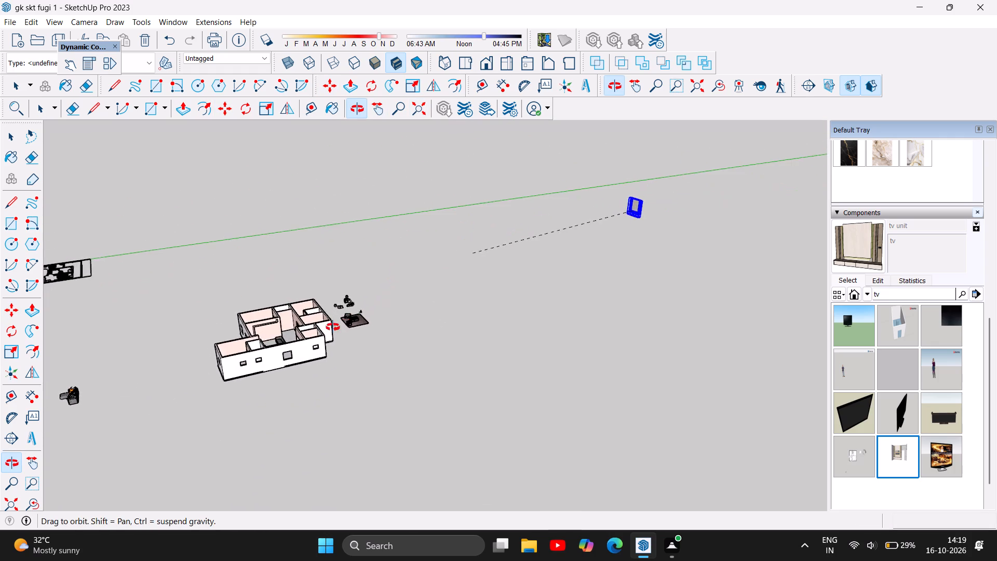
{"action": "left_click_drag", "start_coordinate": [333, 327], "coordinate": [231, 312]}
{"action": "scroll", "coordinate": [341, 271], "scroll_direction": "up", "scroll_amount": 3}
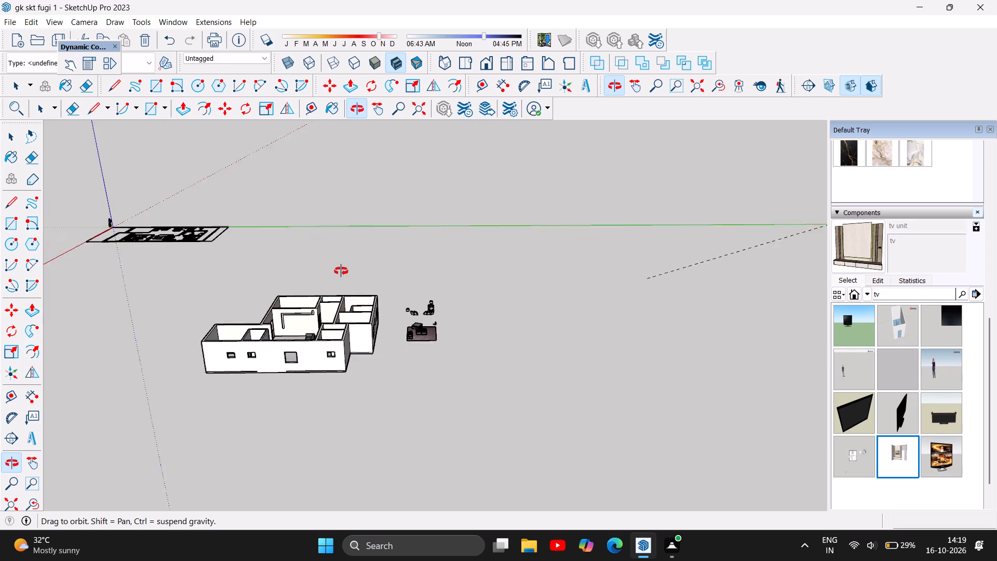
{"action": "scroll", "coordinate": [341, 271], "scroll_direction": "up", "scroll_amount": 2}
{"action": "scroll", "coordinate": [272, 351], "scroll_direction": "down", "scroll_amount": 5}
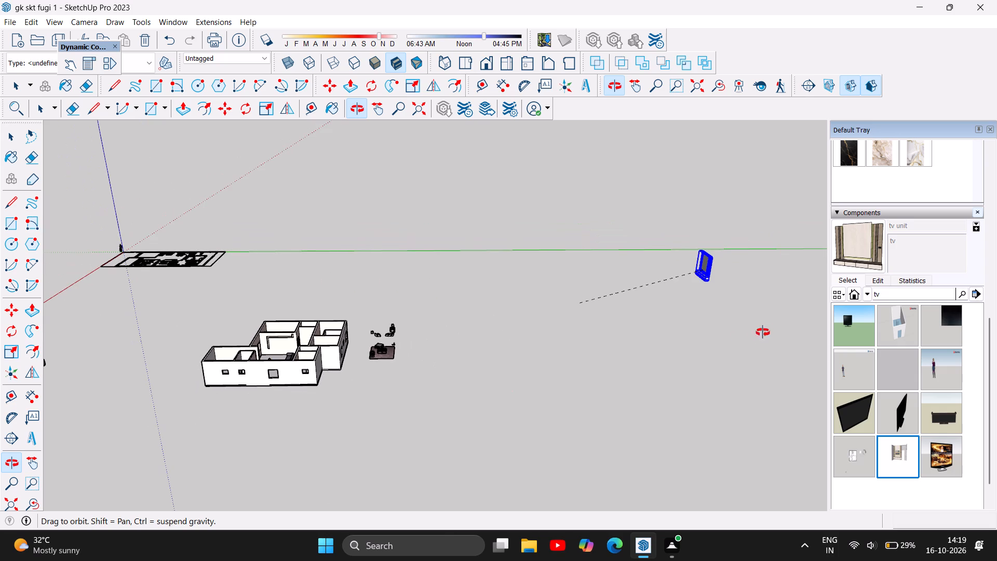
{"action": "left_click", "coordinate": [12, 317]}
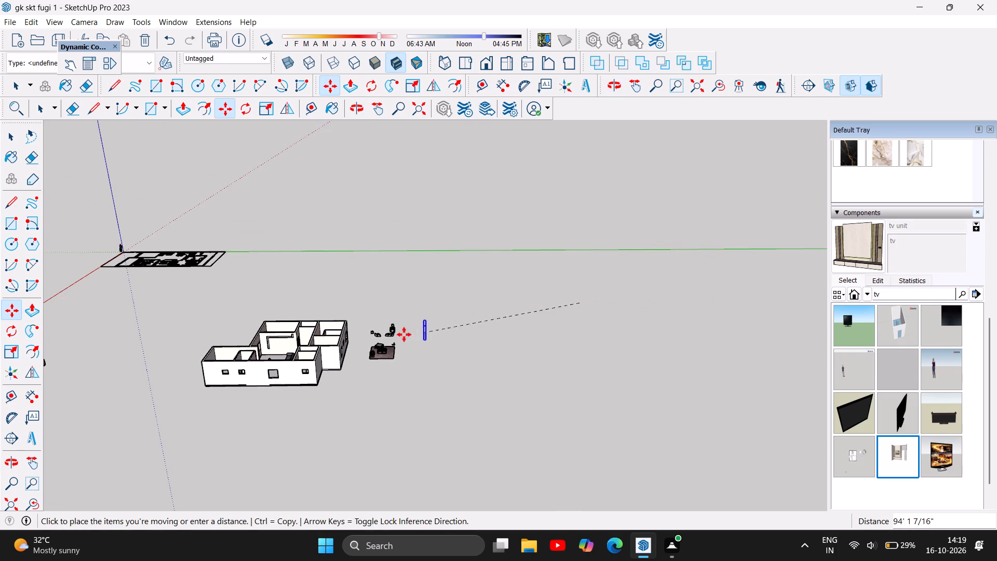
{"action": "scroll", "coordinate": [303, 326], "scroll_direction": "up", "scroll_amount": 5}
{"action": "scroll", "coordinate": [252, 353], "scroll_direction": "up", "scroll_amount": 3}
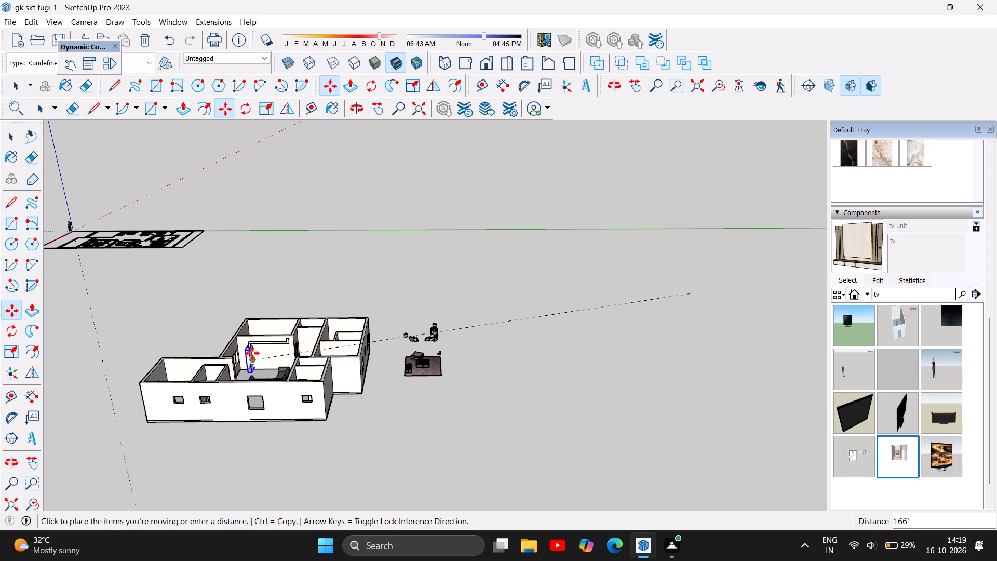
{"action": "scroll", "coordinate": [252, 353], "scroll_direction": "up", "scroll_amount": 15}
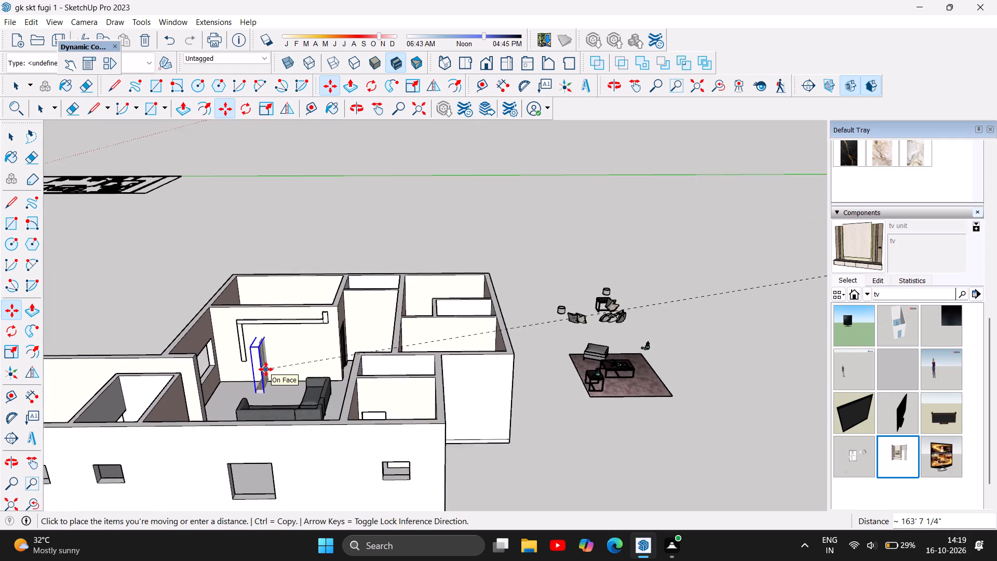
{"action": "scroll", "coordinate": [266, 369], "scroll_direction": "up", "scroll_amount": 4}
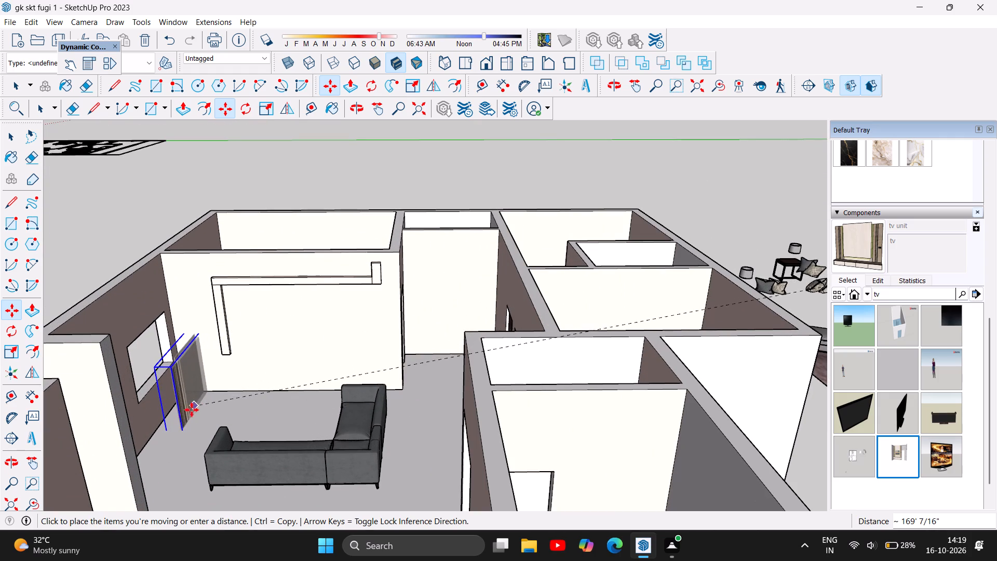
{"action": "scroll", "coordinate": [171, 434], "scroll_direction": "up", "scroll_amount": 1}
{"action": "left_click", "coordinate": [171, 434]}
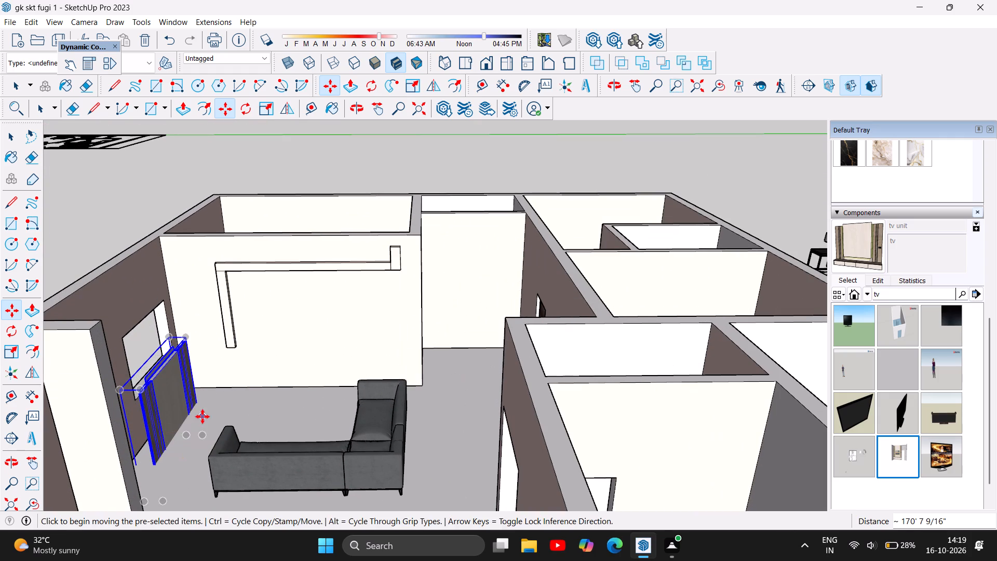
Raise the TV unit about 3' 6" out of the floor so it stands in front of the window wall.
{"action": "scroll", "coordinate": [159, 404], "scroll_direction": "up", "scroll_amount": 3}
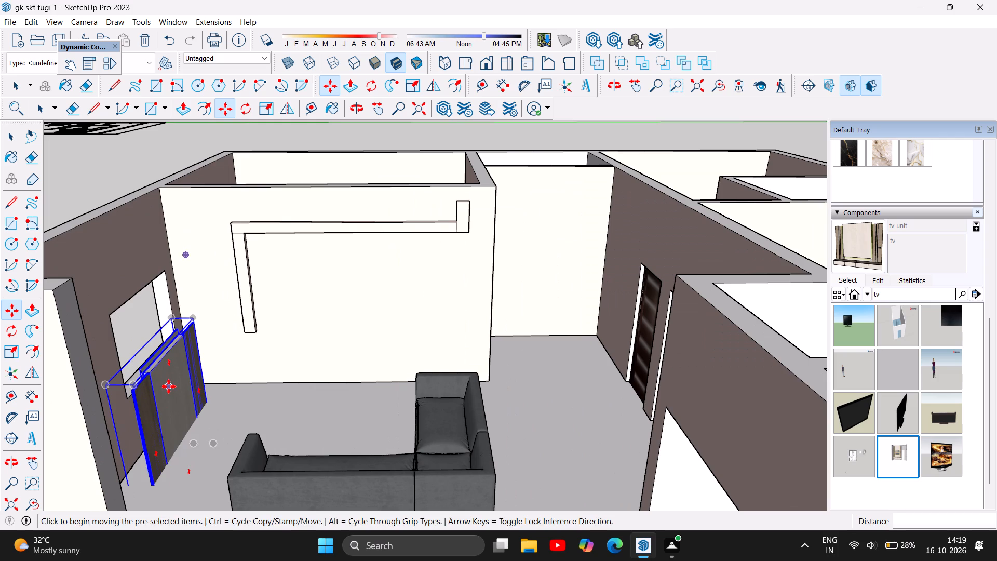
{"action": "left_click_drag", "start_coordinate": [169, 386], "coordinate": [170, 309]}
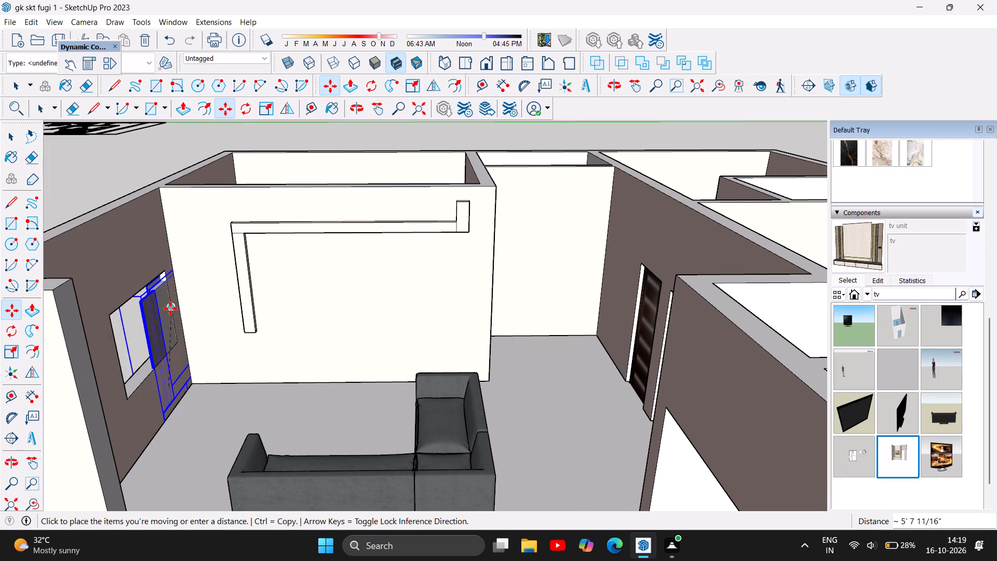
{"action": "left_click_drag", "start_coordinate": [170, 309], "coordinate": [151, 315]}
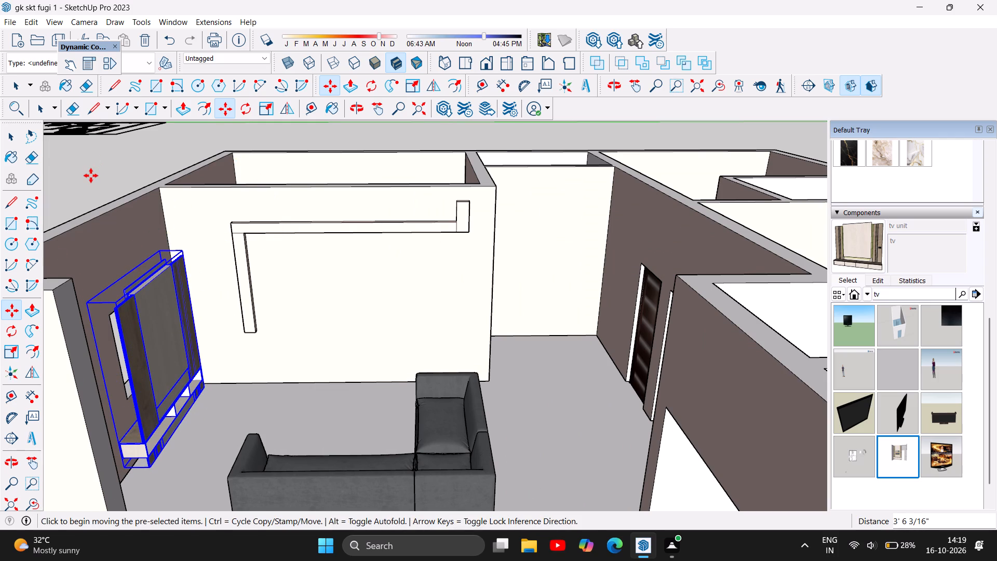
Examine the TV unit's placement in the living room from several angles, checking it against the window wall, floor and sofa.
{"action": "scroll", "coordinate": [91, 176], "scroll_direction": "down", "scroll_amount": 4}
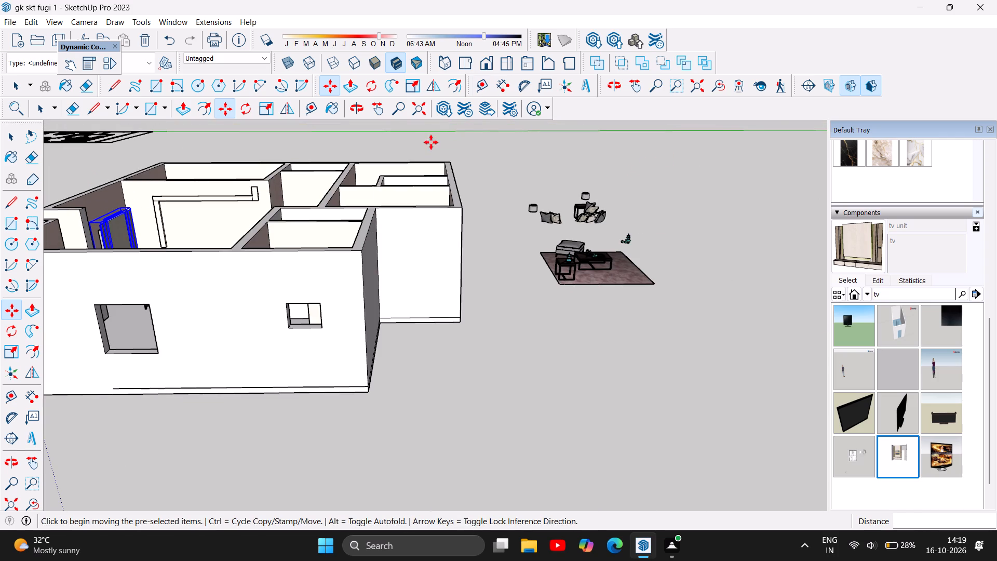
{"action": "left_click", "coordinate": [358, 106]}
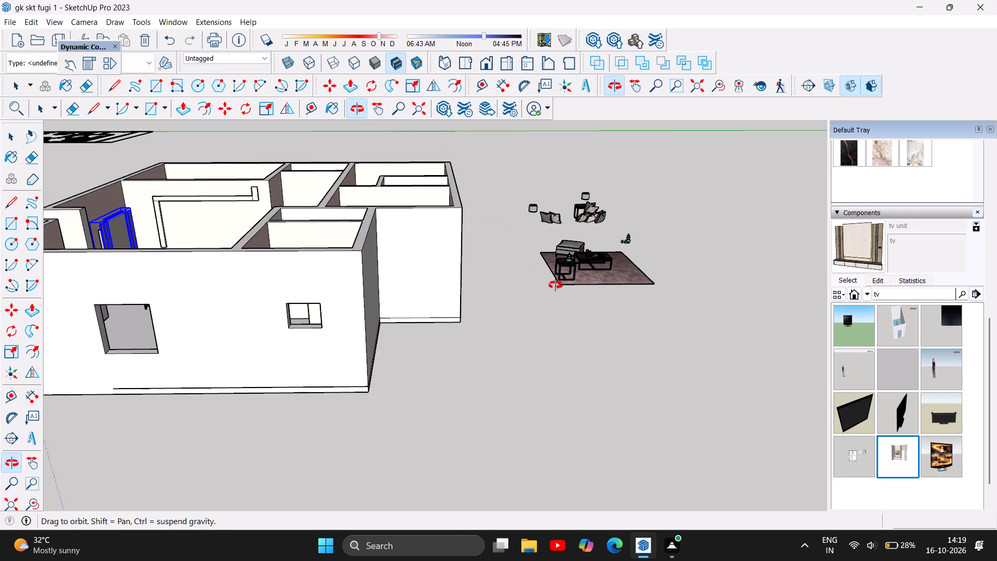
{"action": "left_click_drag", "start_coordinate": [575, 338], "coordinate": [349, 425]}
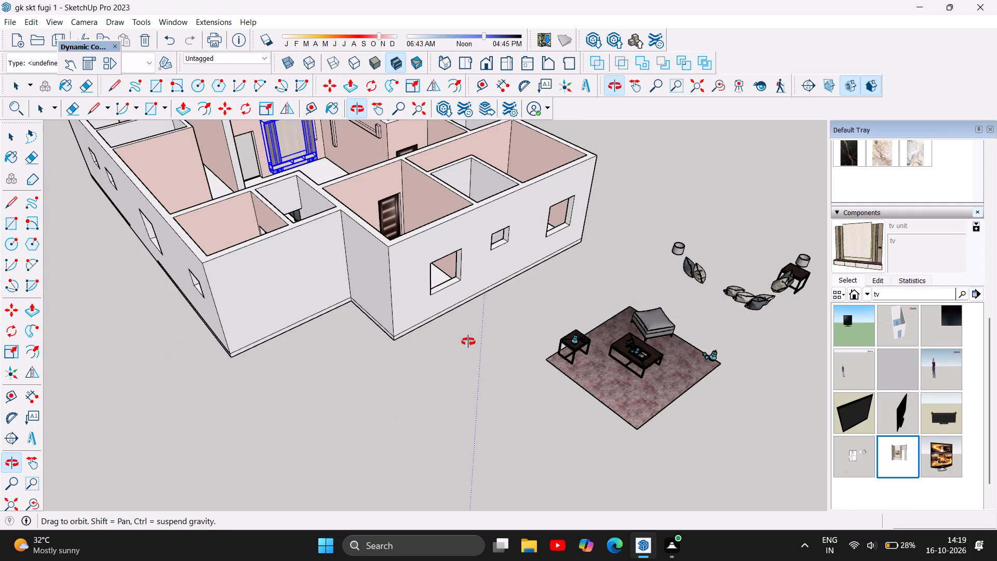
{"action": "scroll", "coordinate": [233, 415], "scroll_direction": "down", "scroll_amount": 6}
{"action": "scroll", "coordinate": [356, 189], "scroll_direction": "up", "scroll_amount": 4}
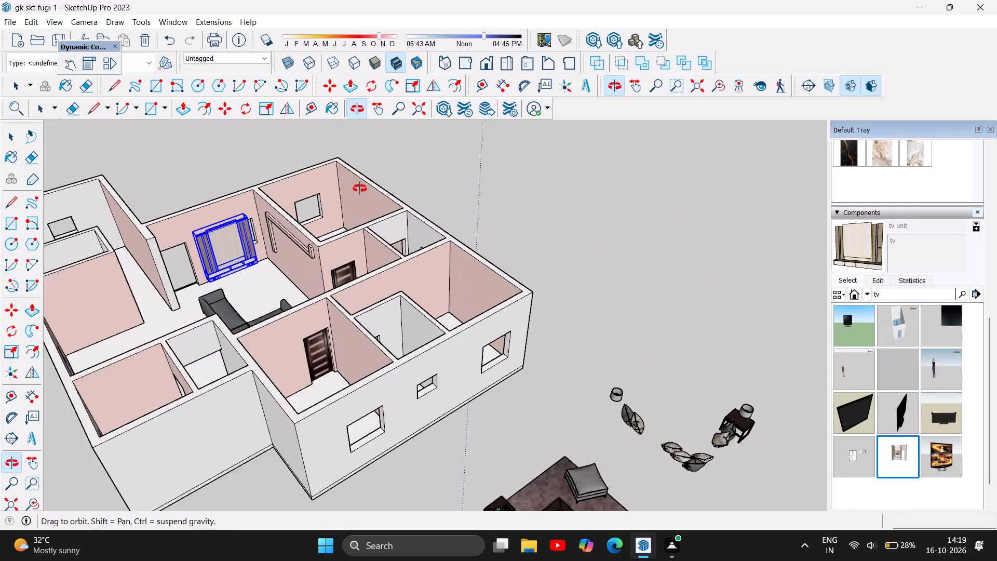
{"action": "scroll", "coordinate": [360, 189], "scroll_direction": "up", "scroll_amount": 2}
{"action": "scroll", "coordinate": [222, 259], "scroll_direction": "up", "scroll_amount": 7}
{"action": "scroll", "coordinate": [252, 382], "scroll_direction": "up", "scroll_amount": 3}
{"action": "scroll", "coordinate": [254, 344], "scroll_direction": "down", "scroll_amount": 5}
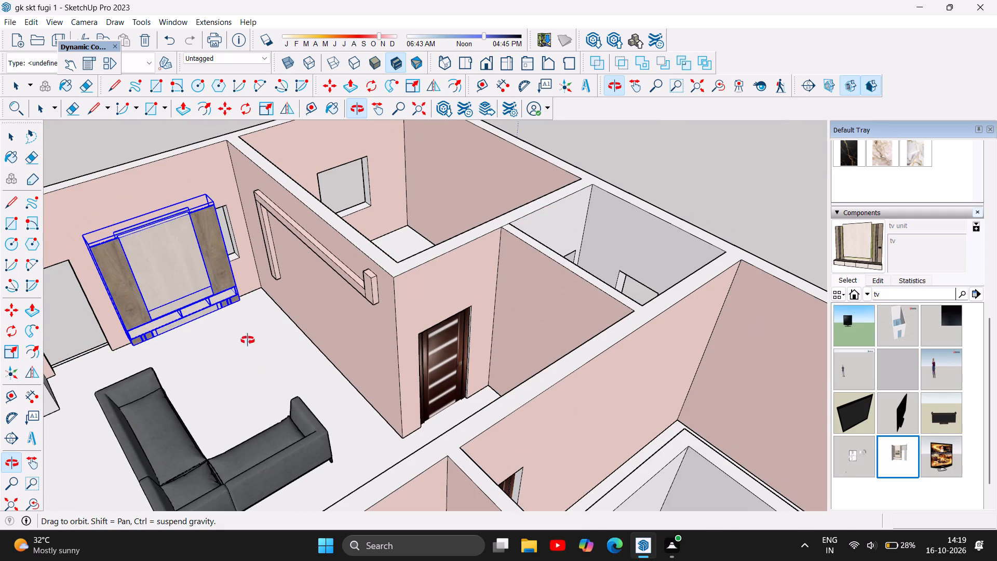
{"action": "scroll", "coordinate": [185, 288], "scroll_direction": "up", "scroll_amount": 5}
{"action": "left_click_drag", "start_coordinate": [197, 378], "coordinate": [206, 375]}
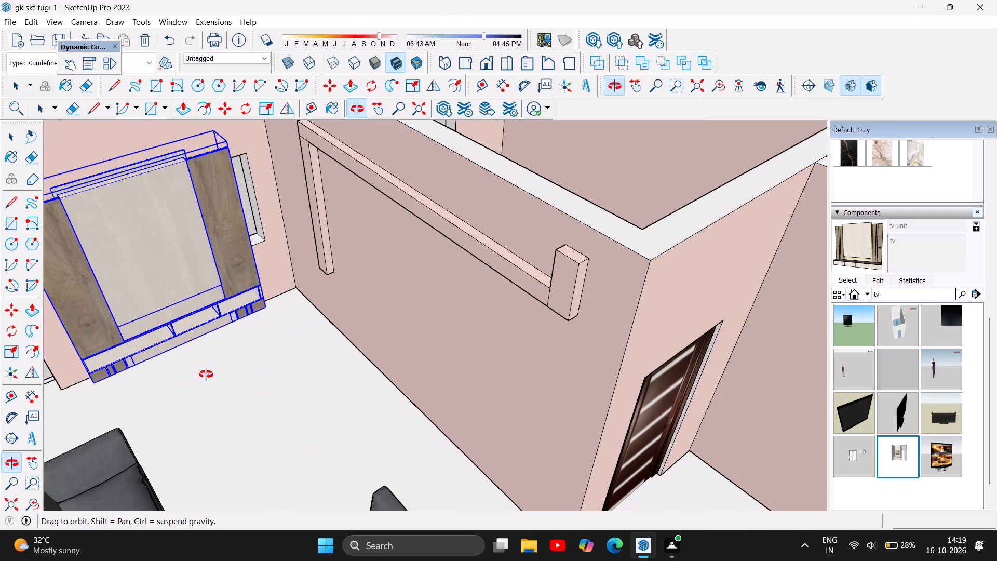
{"action": "left_click_drag", "start_coordinate": [206, 375], "coordinate": [398, 247]}
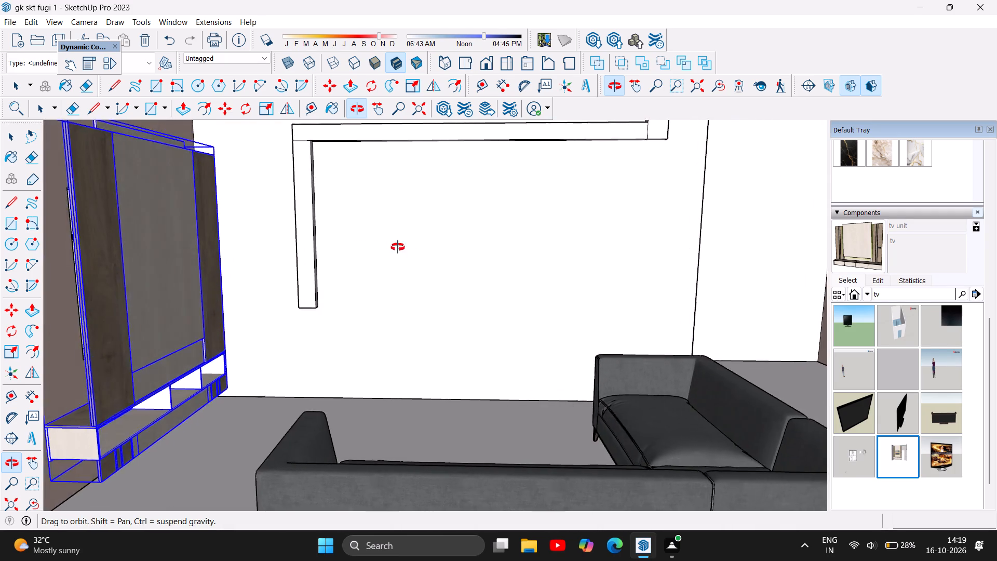
{"action": "left_click_drag", "start_coordinate": [398, 247], "coordinate": [386, 248]}
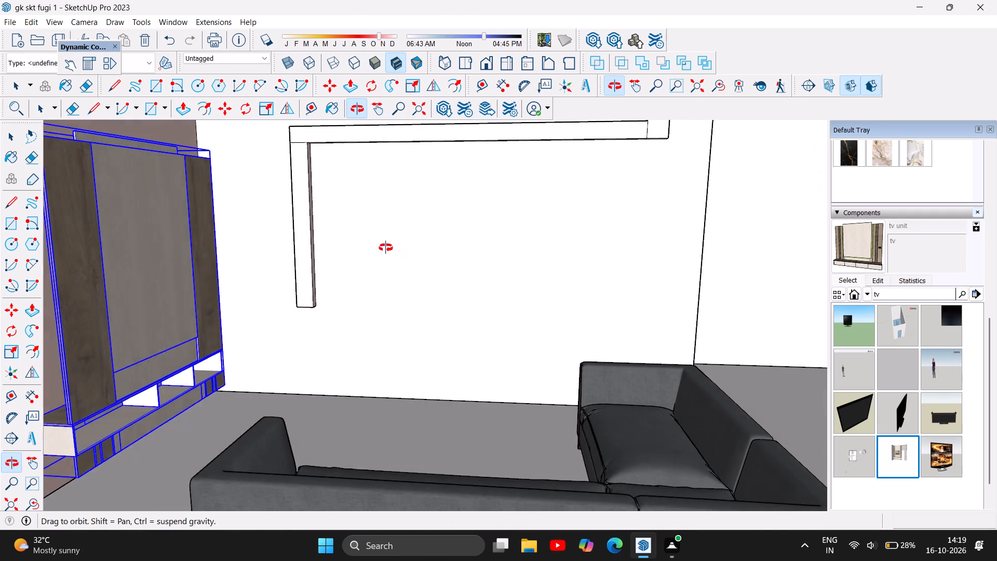
{"action": "left_click_drag", "start_coordinate": [386, 248], "coordinate": [391, 255]}
{"action": "scroll", "coordinate": [412, 379], "scroll_direction": "down", "scroll_amount": 3}
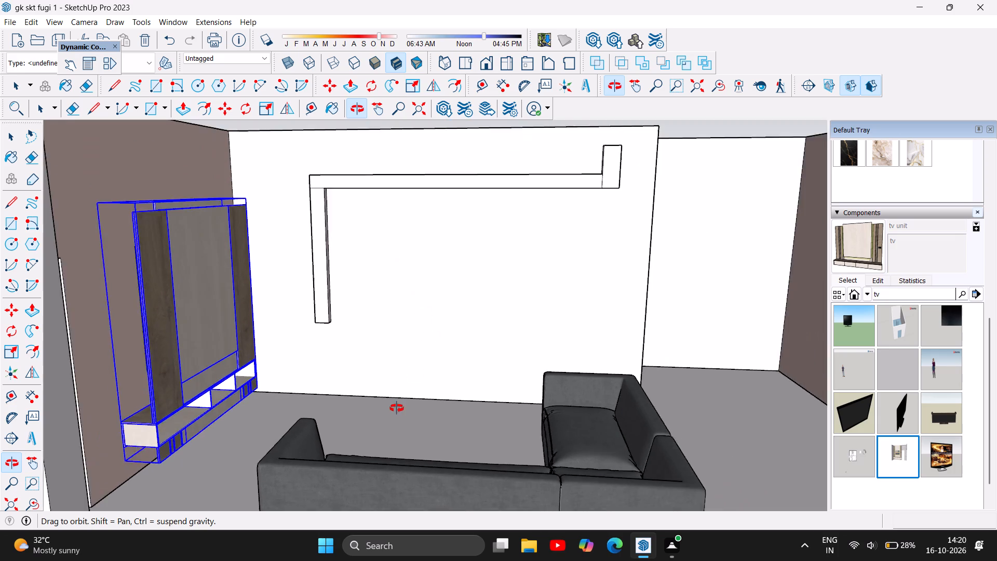
{"action": "scroll", "coordinate": [397, 408], "scroll_direction": "down", "scroll_amount": 1}
{"action": "scroll", "coordinate": [439, 355], "scroll_direction": "up", "scroll_amount": 4}
{"action": "scroll", "coordinate": [360, 449], "scroll_direction": "down", "scroll_amount": 3}
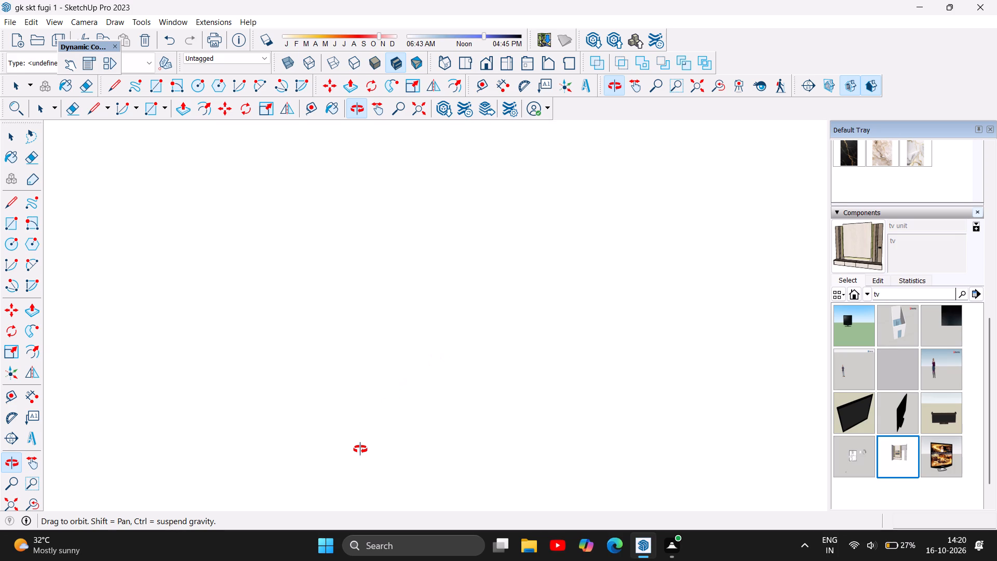
{"action": "scroll", "coordinate": [360, 449], "scroll_direction": "down", "scroll_amount": 15}
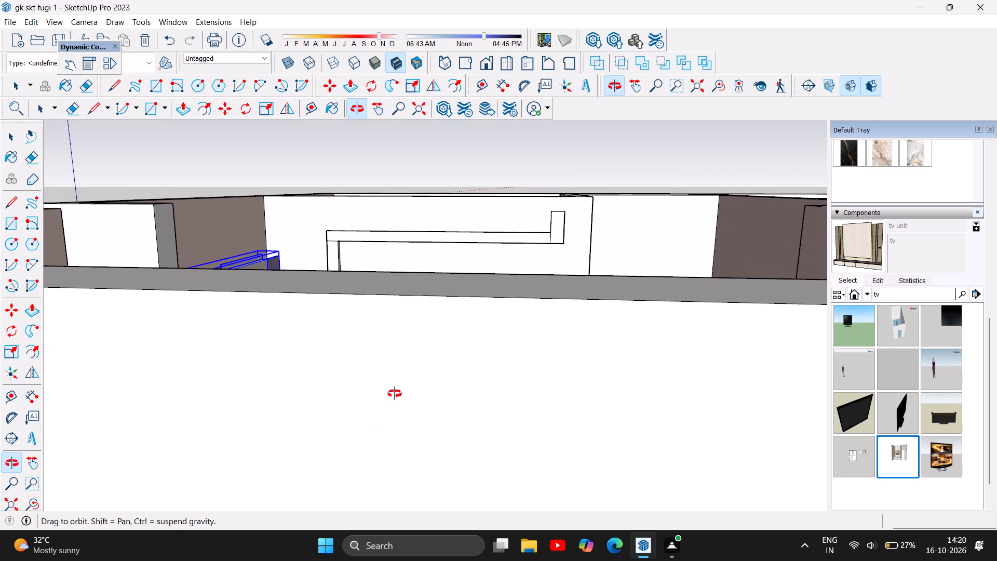
{"action": "scroll", "coordinate": [395, 392], "scroll_direction": "down", "scroll_amount": 14}
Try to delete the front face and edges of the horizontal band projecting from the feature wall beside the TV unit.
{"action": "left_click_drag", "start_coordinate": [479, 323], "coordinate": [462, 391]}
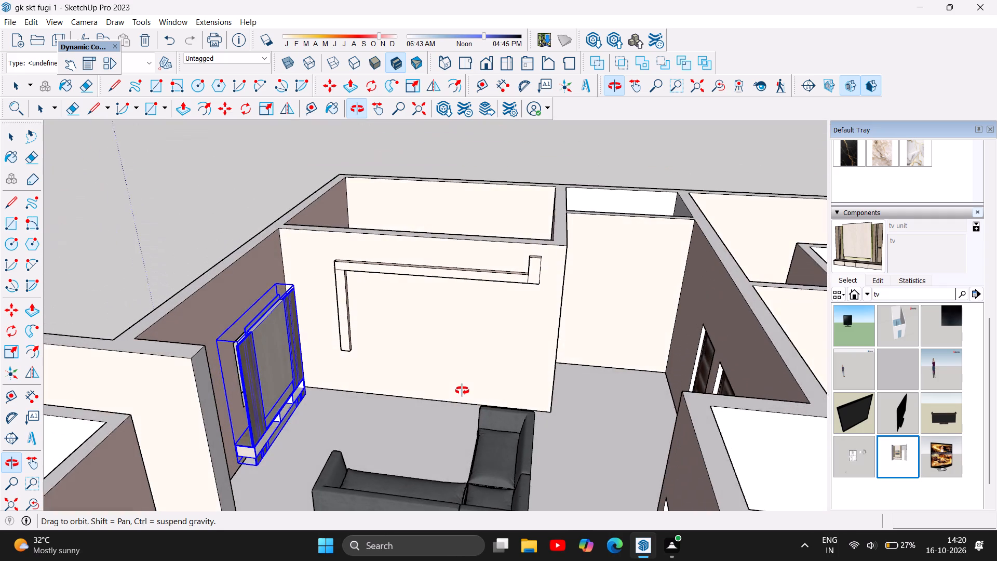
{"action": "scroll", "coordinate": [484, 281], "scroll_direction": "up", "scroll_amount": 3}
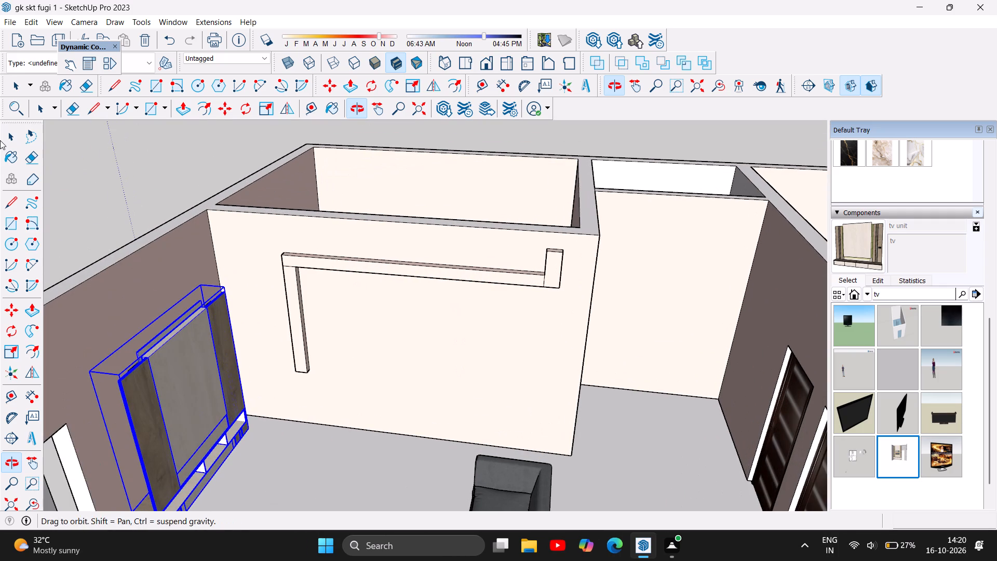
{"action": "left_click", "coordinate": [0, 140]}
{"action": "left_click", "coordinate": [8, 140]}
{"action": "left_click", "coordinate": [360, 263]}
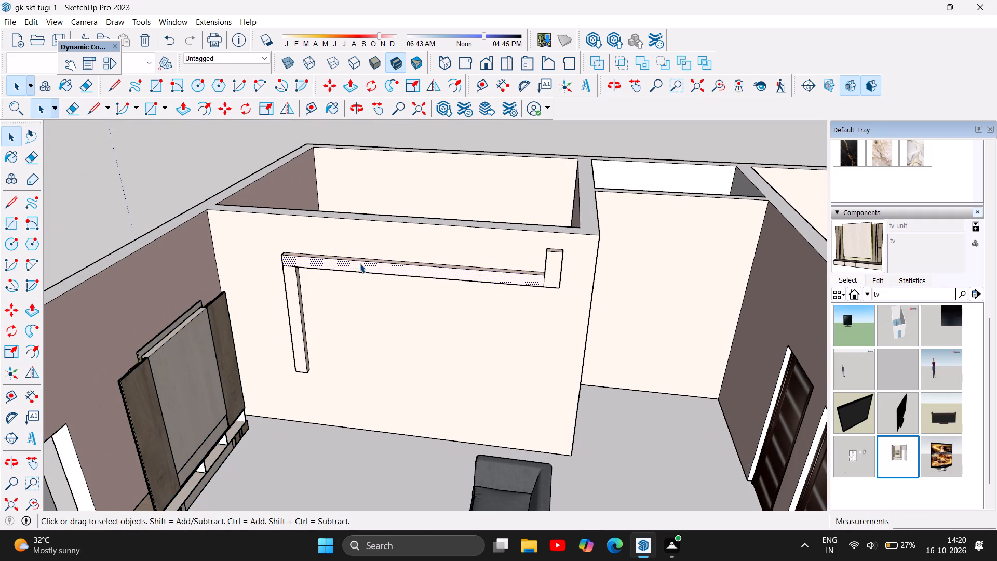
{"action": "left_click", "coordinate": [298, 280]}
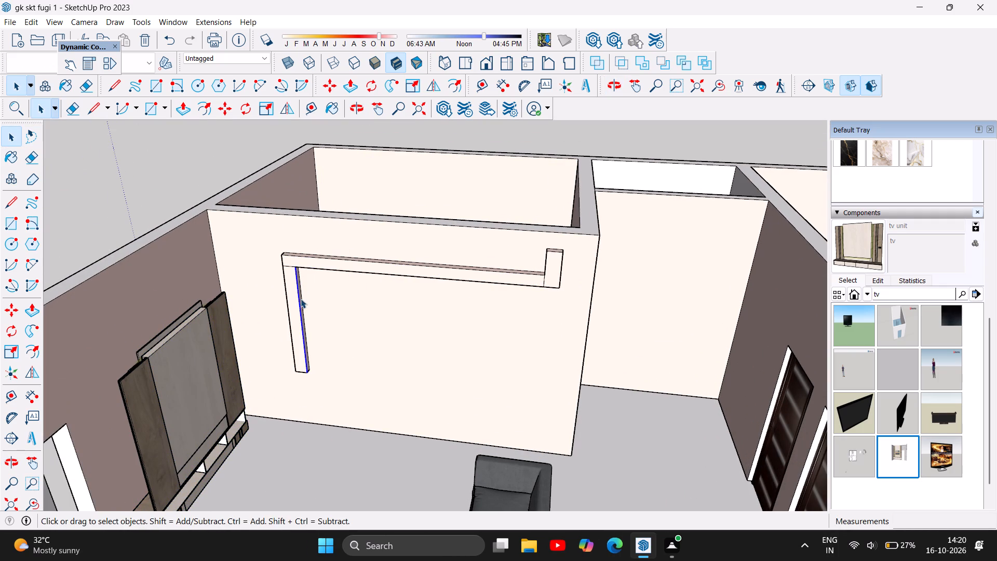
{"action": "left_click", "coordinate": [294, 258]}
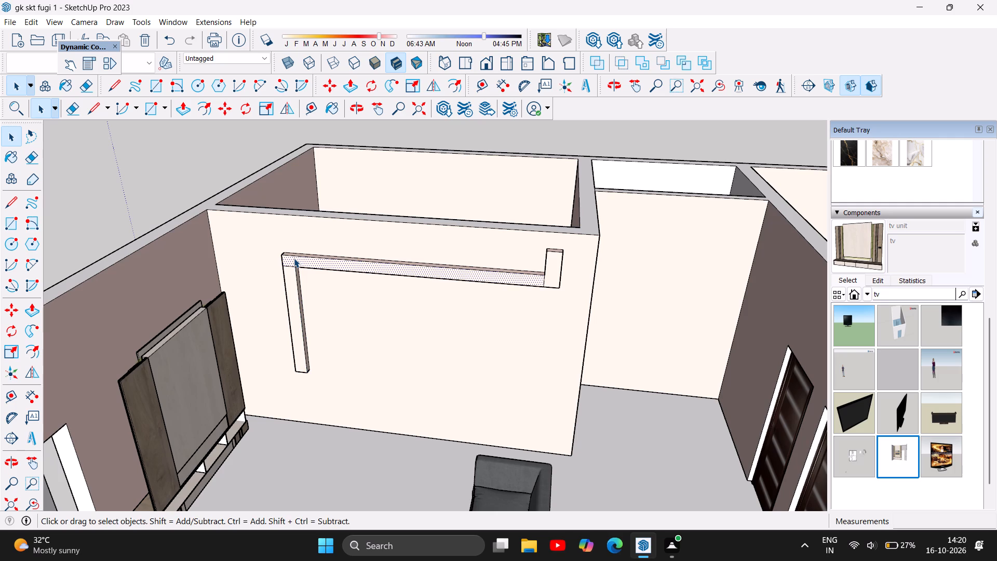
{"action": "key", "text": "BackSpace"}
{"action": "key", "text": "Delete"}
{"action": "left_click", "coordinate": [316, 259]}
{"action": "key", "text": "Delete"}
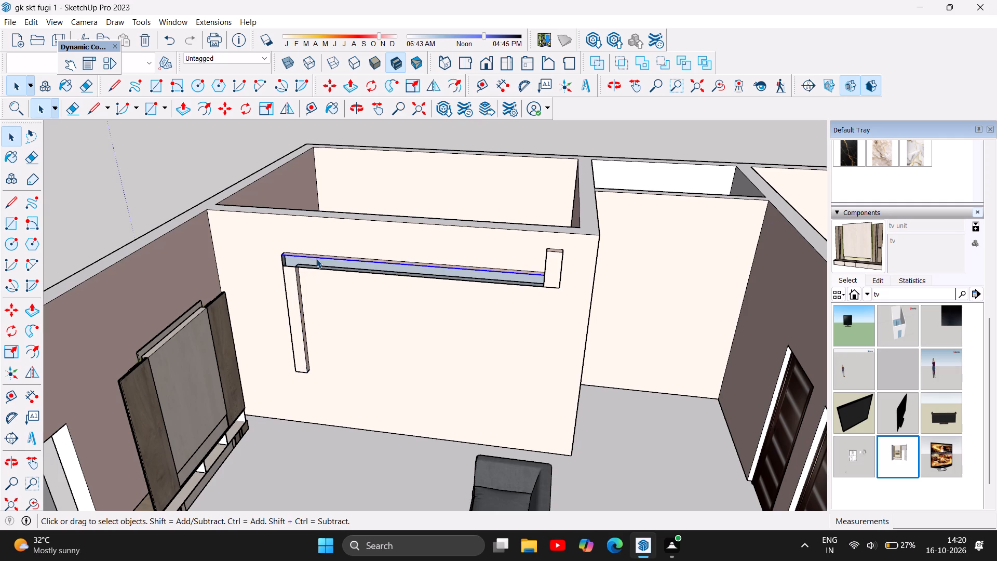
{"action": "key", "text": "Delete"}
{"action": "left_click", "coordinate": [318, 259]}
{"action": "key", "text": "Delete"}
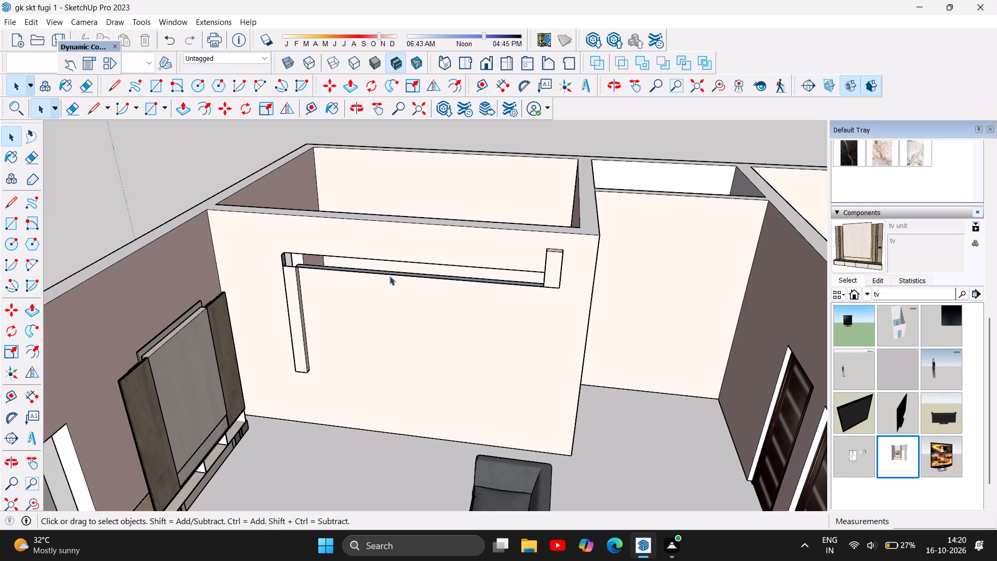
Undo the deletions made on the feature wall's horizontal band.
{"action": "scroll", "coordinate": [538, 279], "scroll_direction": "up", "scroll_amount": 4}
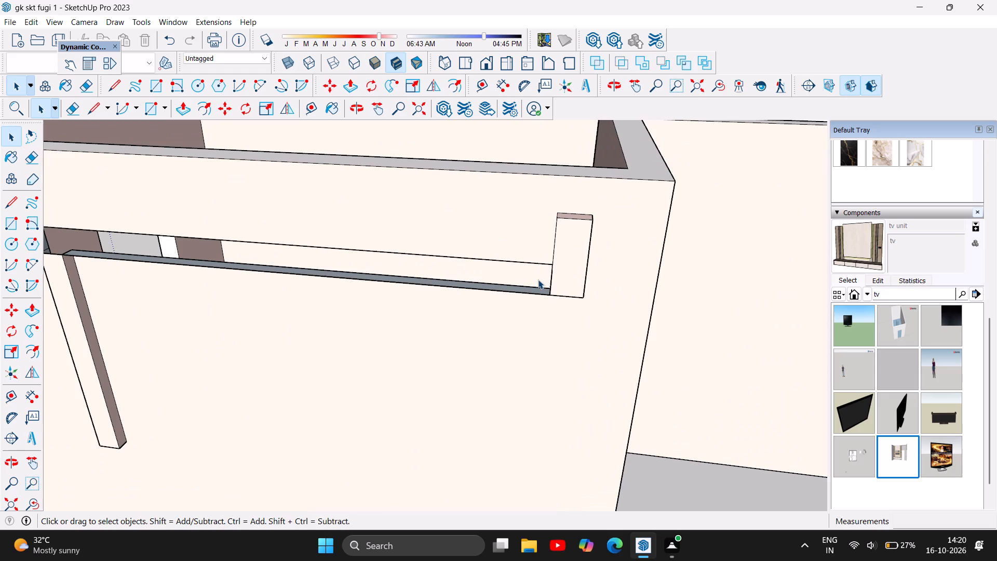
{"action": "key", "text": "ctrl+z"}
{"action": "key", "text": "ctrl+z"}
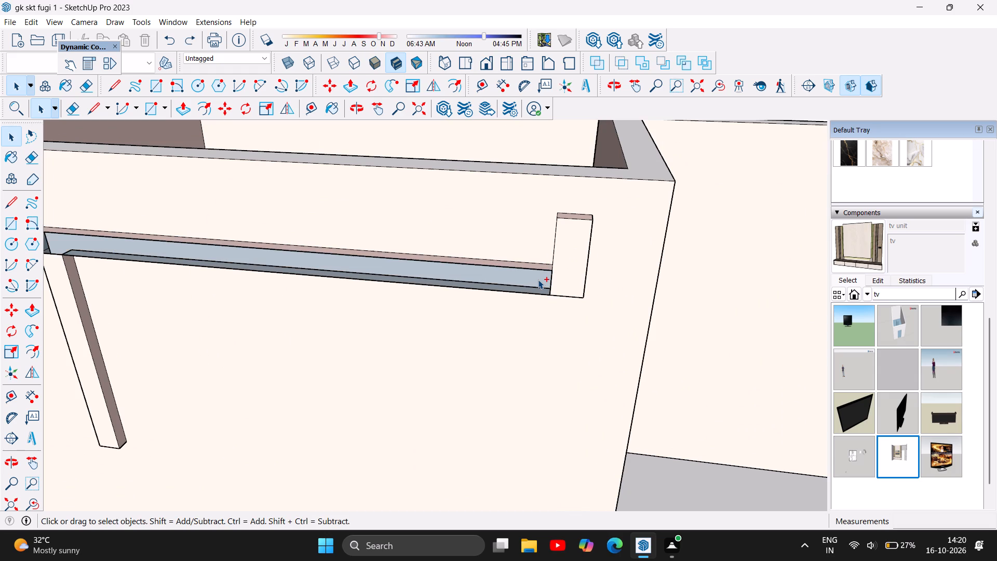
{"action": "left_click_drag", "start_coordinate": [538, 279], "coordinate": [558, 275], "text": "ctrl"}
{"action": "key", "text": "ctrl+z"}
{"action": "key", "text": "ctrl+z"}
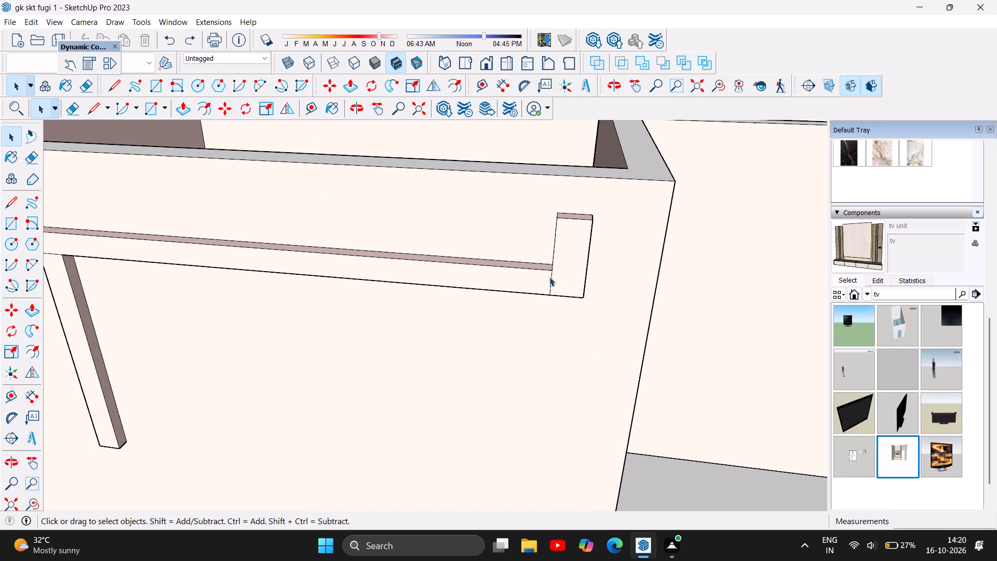
Delete the upright end block of the feature wall's band, including its dividing edge, front outline and top face.
{"action": "left_click", "coordinate": [550, 277]}
{"action": "key", "text": "Delete"}
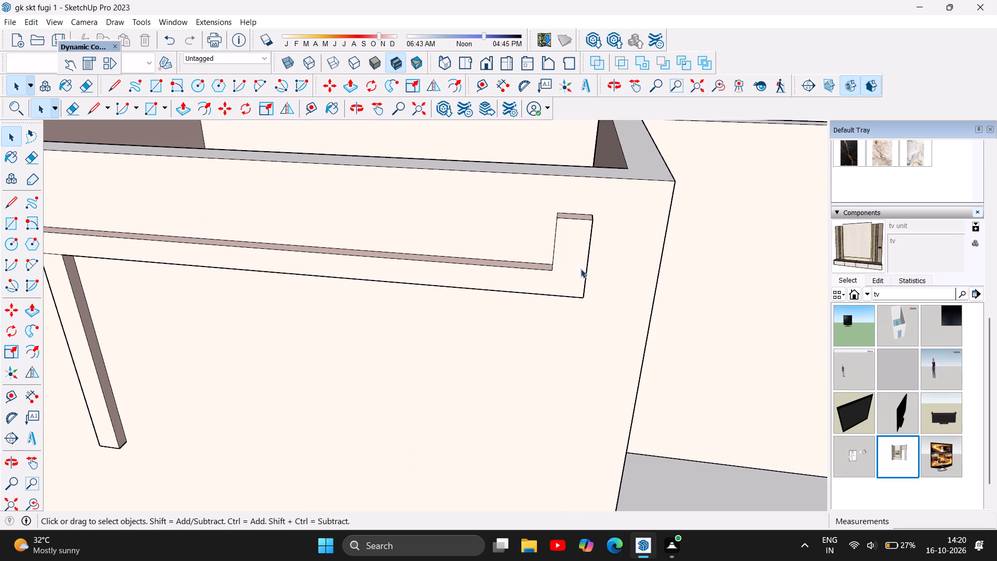
{"action": "left_click", "coordinate": [587, 267]}
{"action": "key", "text": "Delete"}
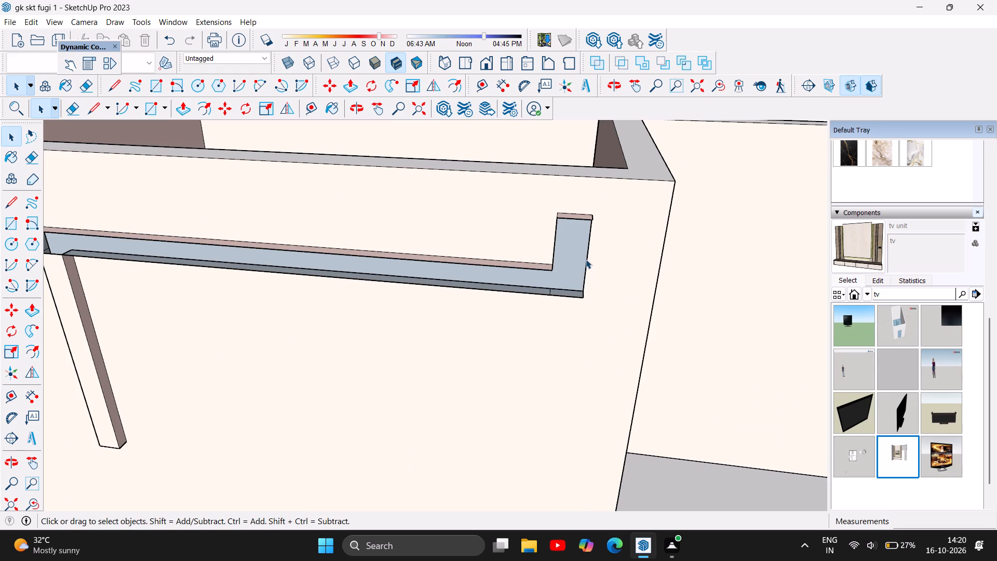
{"action": "left_click", "coordinate": [587, 258]}
{"action": "key", "text": "Delete"}
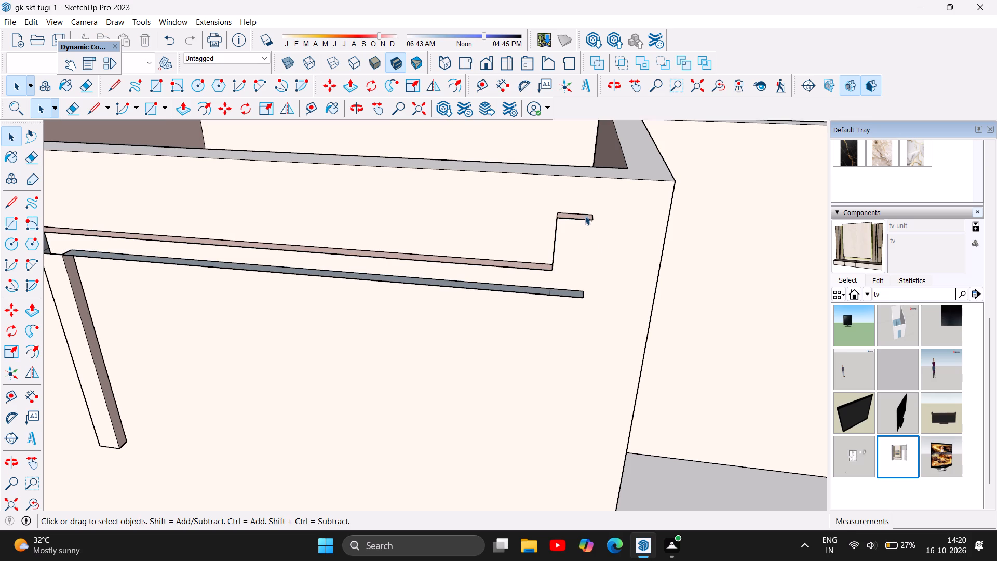
{"action": "left_click", "coordinate": [582, 219]}
{"action": "key", "text": "Delete"}
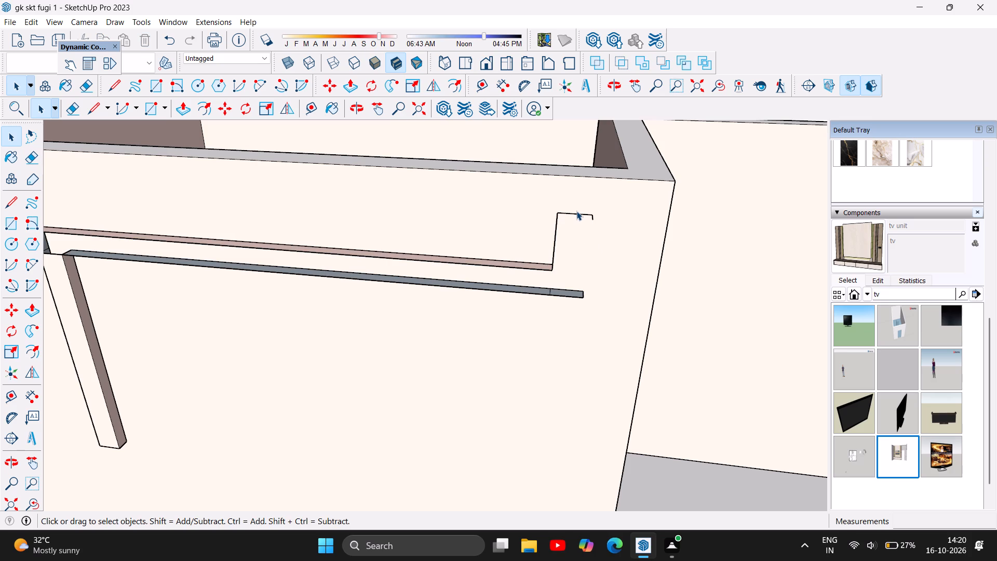
{"action": "left_click", "coordinate": [577, 213]}
{"action": "key", "text": "Delete"}
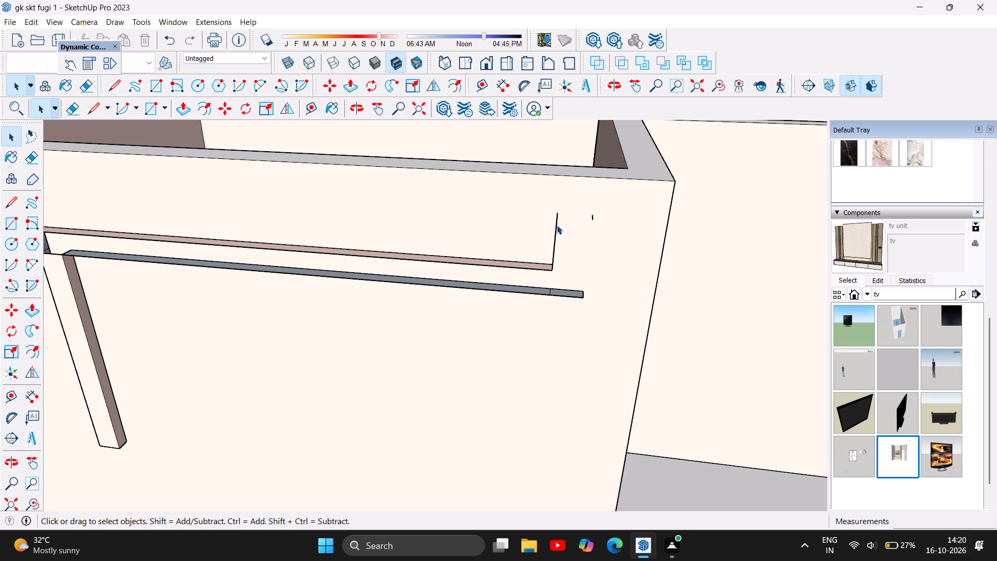
{"action": "left_click", "coordinate": [557, 225]}
{"action": "key", "text": "Delete"}
{"action": "key", "text": "Delete"}
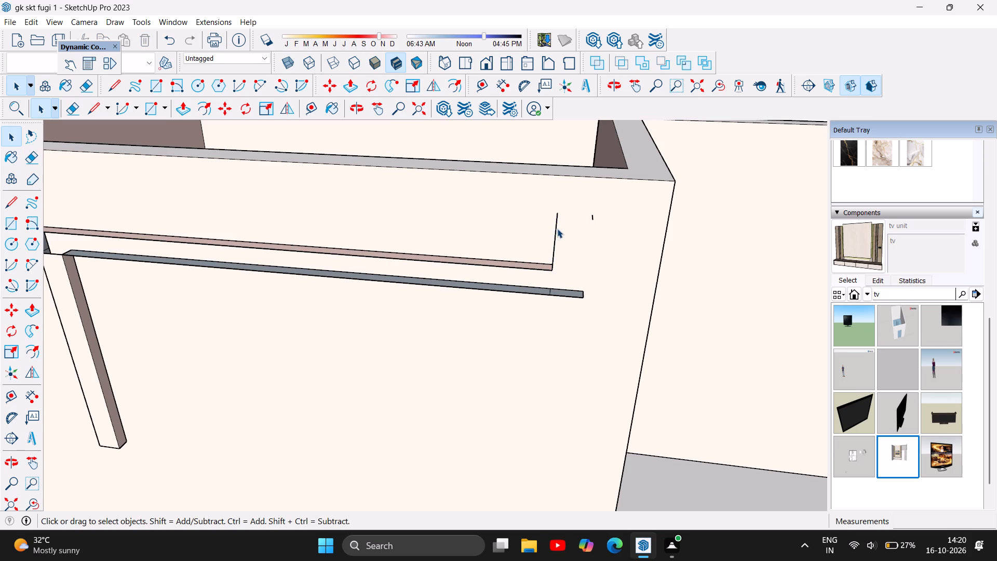
{"action": "left_click", "coordinate": [555, 229]}
{"action": "key", "text": "Delete"}
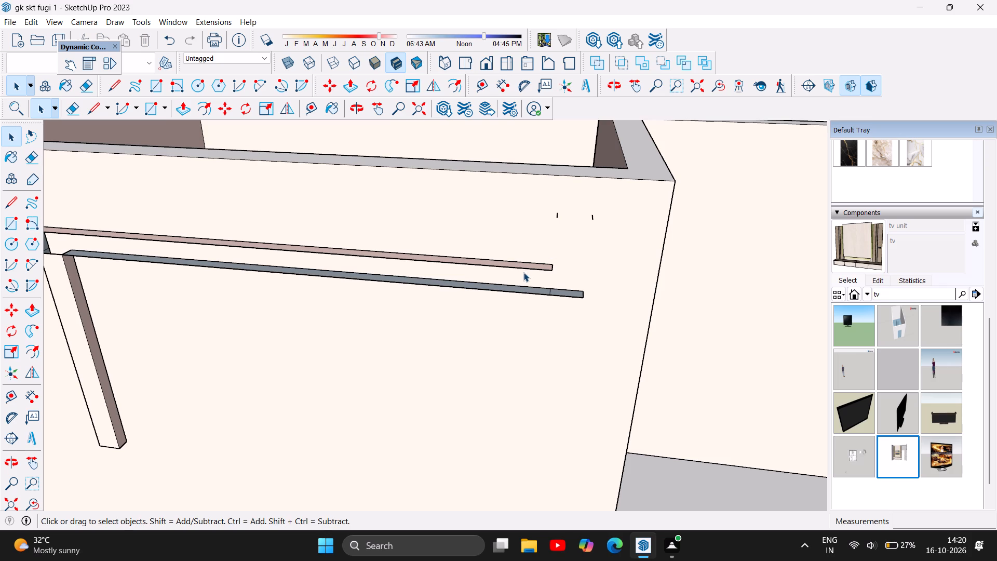
Delete the horizontal band's remaining upper and lower ledge faces along with their long edges on the feature wall.
{"action": "left_click", "coordinate": [526, 269]}
{"action": "key", "text": "Delete"}
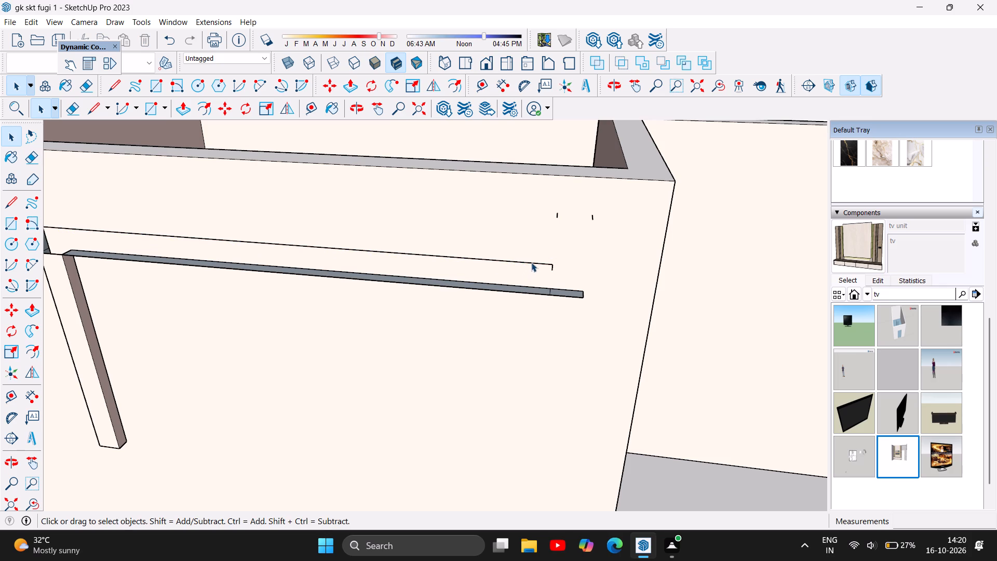
{"action": "left_click", "coordinate": [531, 262]}
{"action": "key", "text": "Delete"}
{"action": "left_click", "coordinate": [551, 268]}
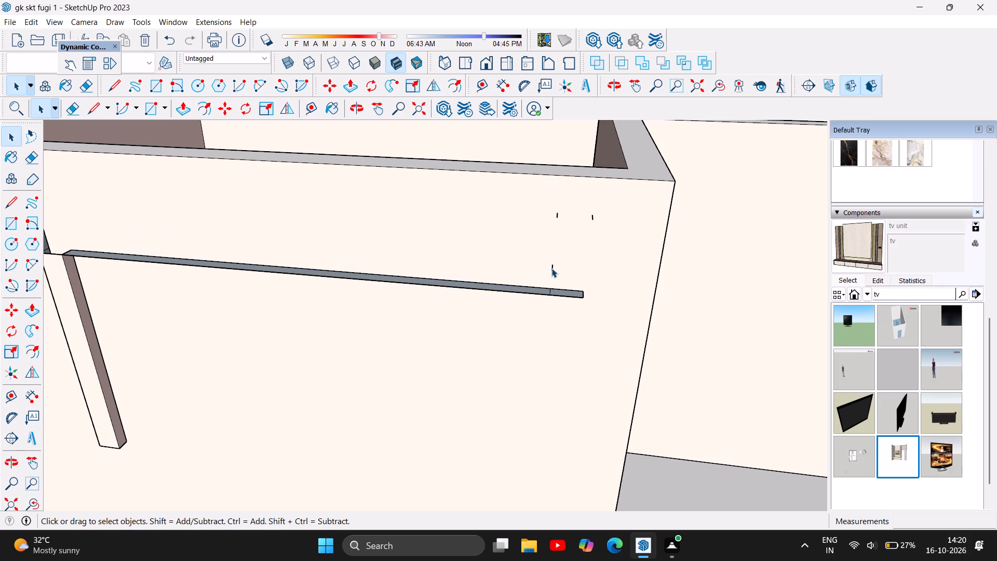
{"action": "key", "text": "Delete"}
{"action": "left_click", "coordinate": [544, 286]}
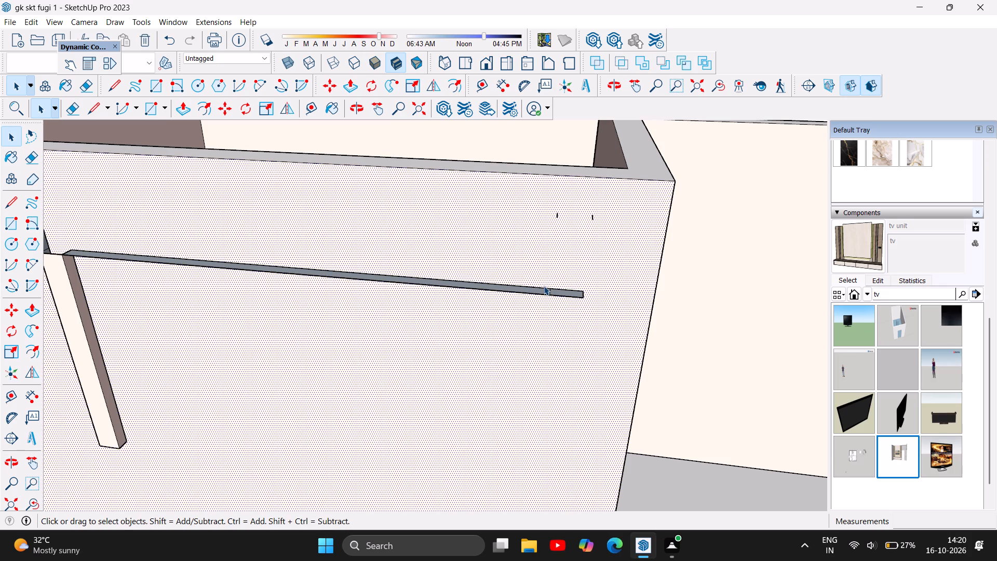
{"action": "left_click", "coordinate": [544, 286]}
{"action": "key", "text": "Delete"}
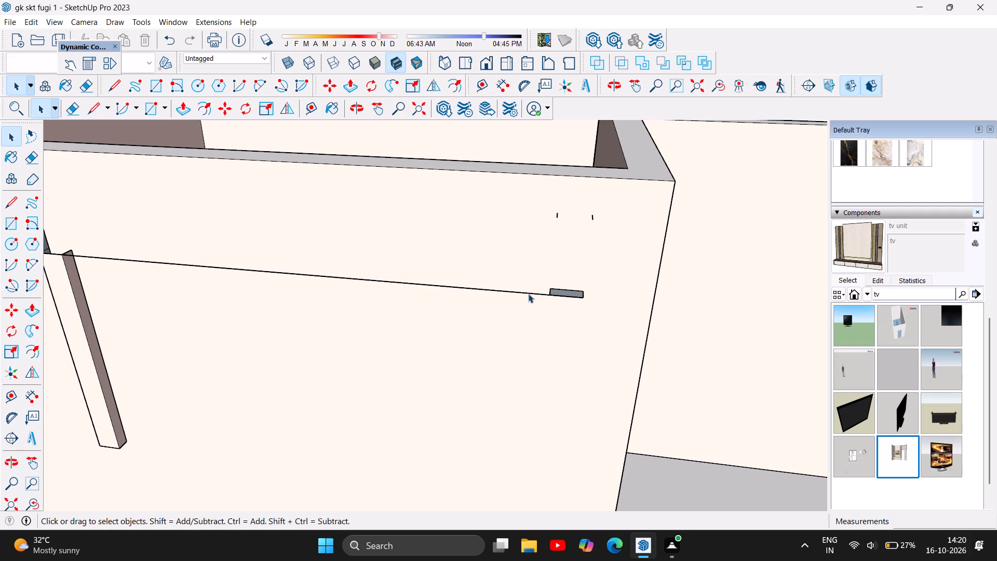
{"action": "left_click", "coordinate": [528, 293]}
{"action": "key", "text": "Delete"}
Delete the leftover underside piece and short stray edges where the band's end block stood.
{"action": "left_click", "coordinate": [569, 298]}
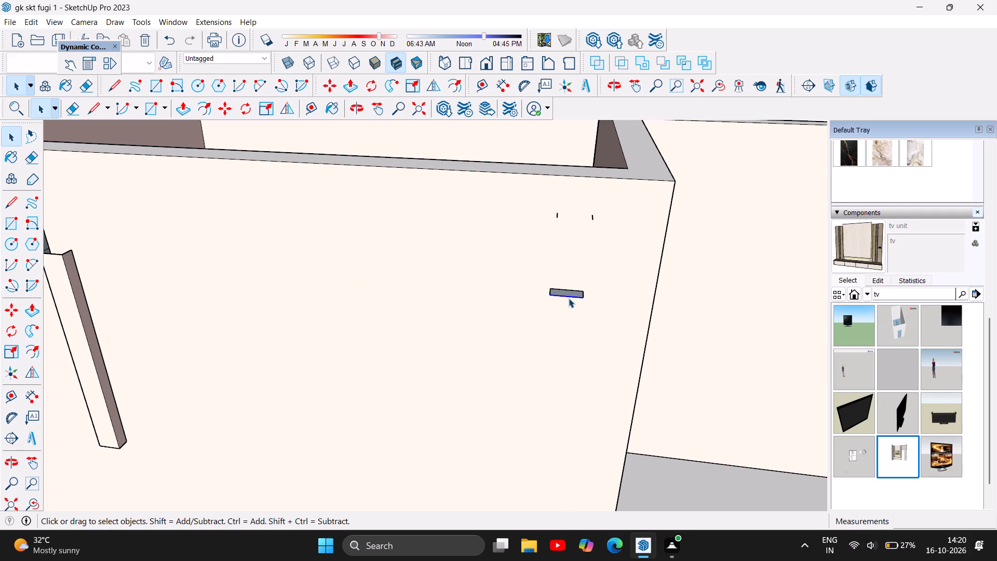
{"action": "key", "text": "Delete"}
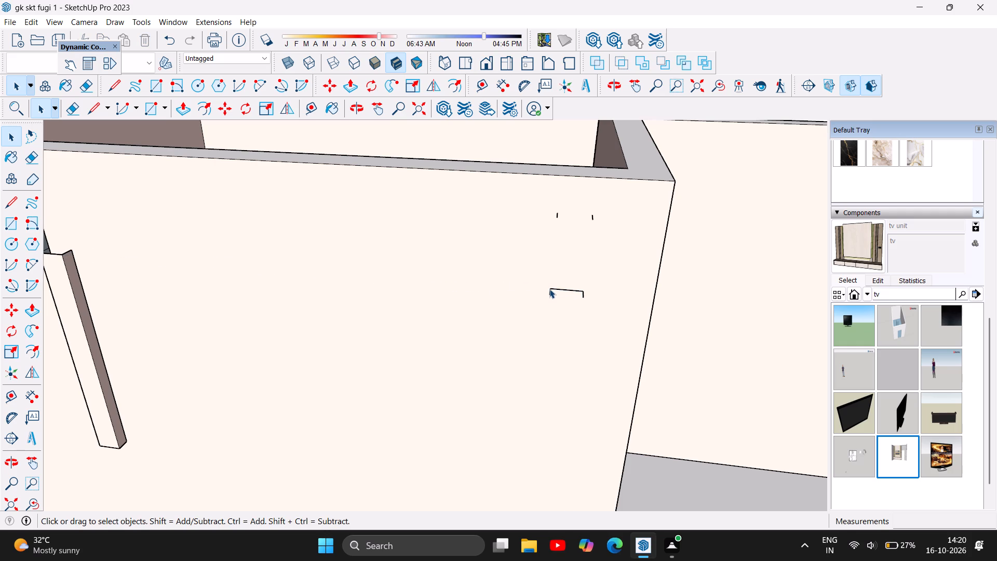
{"action": "left_click", "coordinate": [549, 289]}
{"action": "key", "text": "Delete"}
{"action": "double_click", "coordinate": [563, 290]}
{"action": "key", "text": "Delete"}
{"action": "left_click", "coordinate": [582, 292]}
{"action": "key", "text": "Delete"}
{"action": "left_click", "coordinate": [592, 216]}
{"action": "key", "text": "Delete"}
{"action": "left_click", "coordinate": [557, 213]}
{"action": "key", "text": "Delete"}
Delete the leftover corner face and its stray edges above the vertical strip near the TV unit.
{"action": "scroll", "coordinate": [709, 280], "scroll_direction": "down", "scroll_amount": 2}
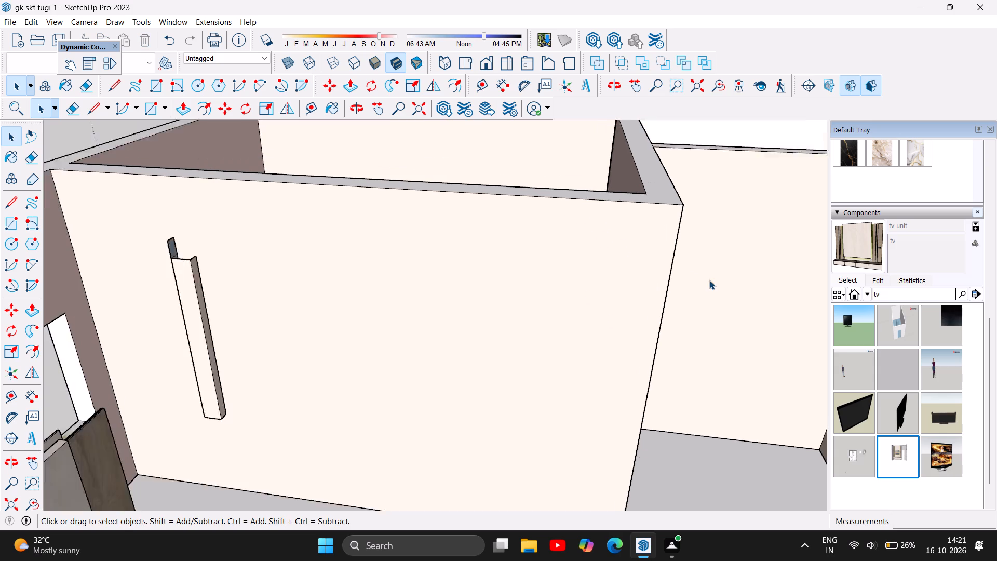
{"action": "scroll", "coordinate": [709, 280], "scroll_direction": "down", "scroll_amount": 2}
{"action": "scroll", "coordinate": [262, 268], "scroll_direction": "up", "scroll_amount": 5}
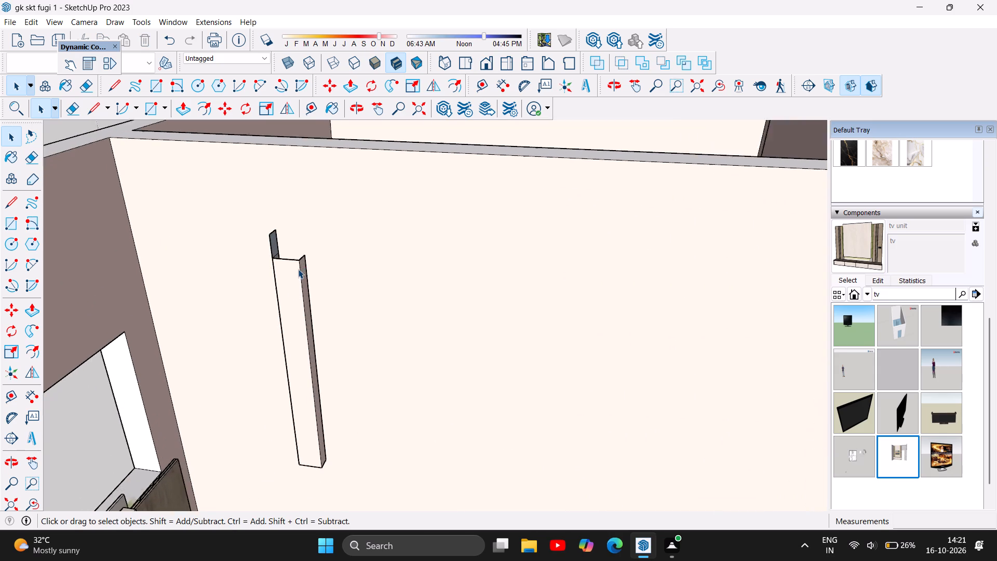
{"action": "scroll", "coordinate": [298, 269], "scroll_direction": "up", "scroll_amount": 3}
{"action": "left_click", "coordinate": [260, 239]}
{"action": "key", "text": "Delete"}
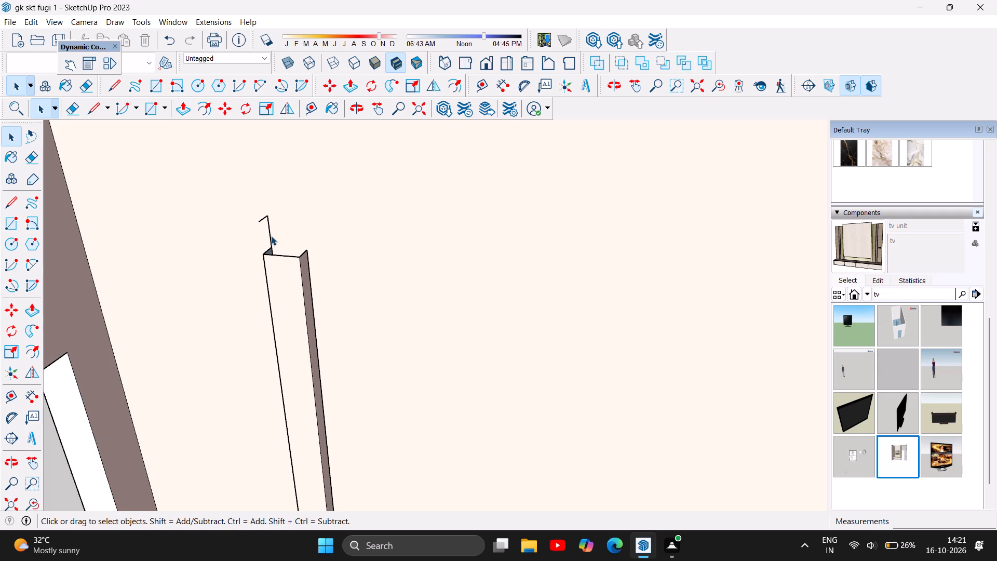
{"action": "left_click", "coordinate": [270, 235]}
{"action": "key", "text": "Delete"}
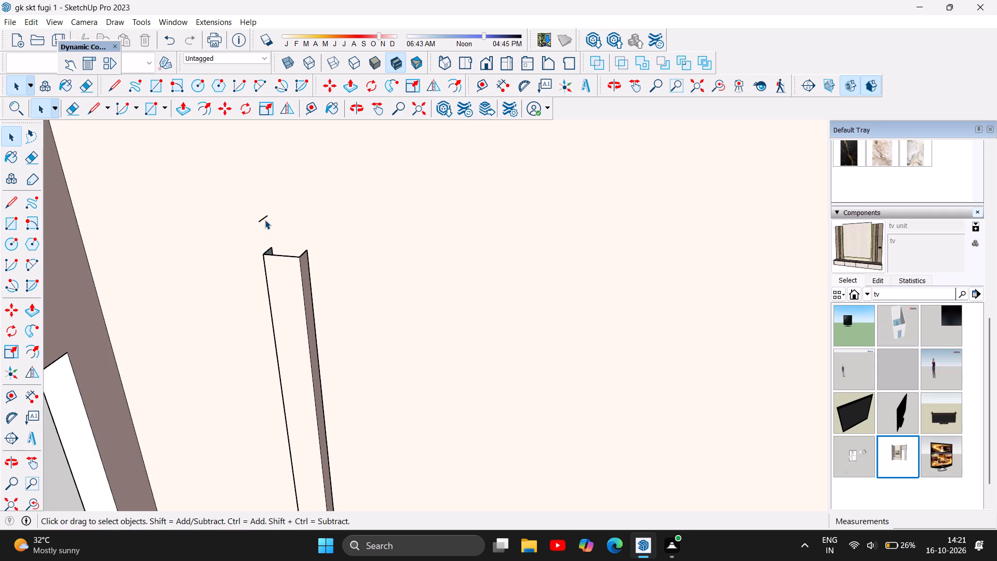
{"action": "left_click", "coordinate": [261, 218]}
{"action": "key", "text": "Delete"}
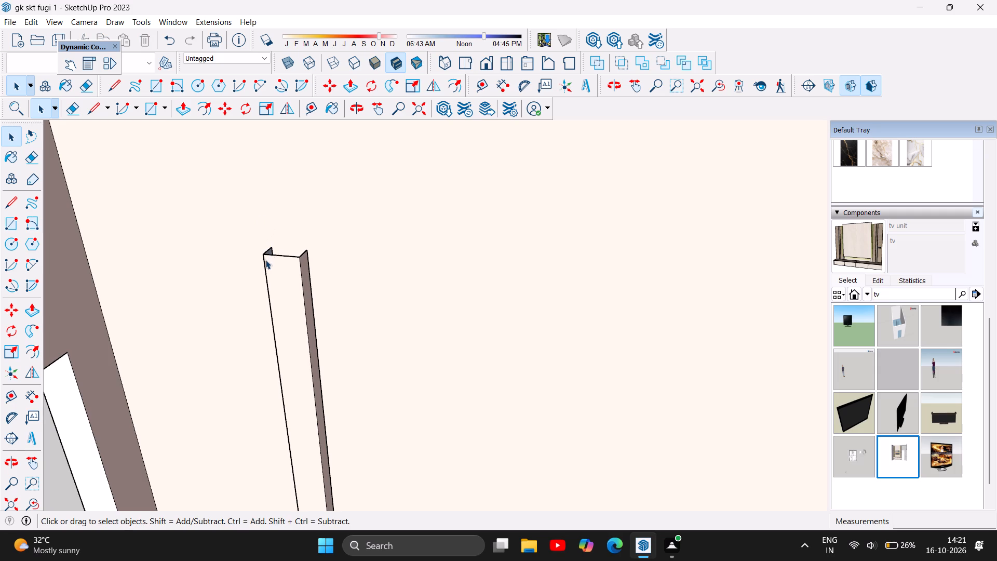
Delete the remaining faces, top outline and long edges of the vertical strip on the feature wall near the TV unit.
{"action": "left_click", "coordinate": [265, 260]}
{"action": "key", "text": "Delete"}
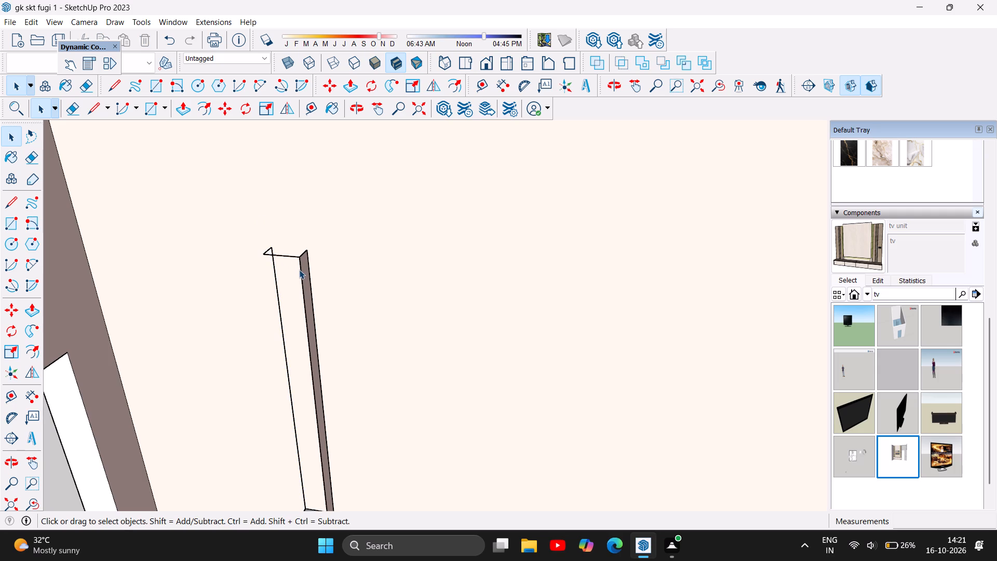
{"action": "left_click", "coordinate": [299, 270]}
{"action": "key", "text": "Delete"}
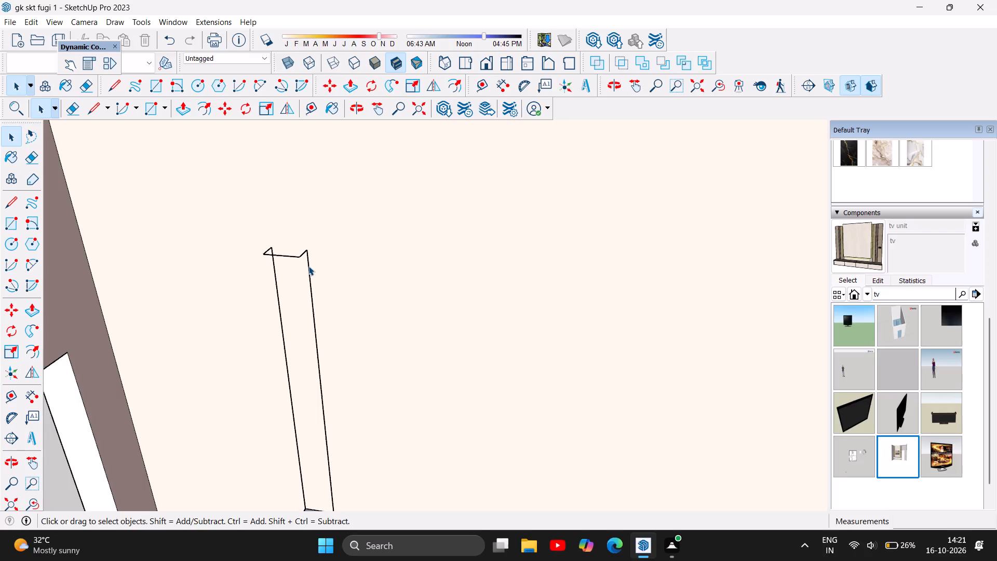
{"action": "left_click", "coordinate": [308, 266]}
{"action": "key", "text": "Delete"}
{"action": "left_click", "coordinate": [294, 256]}
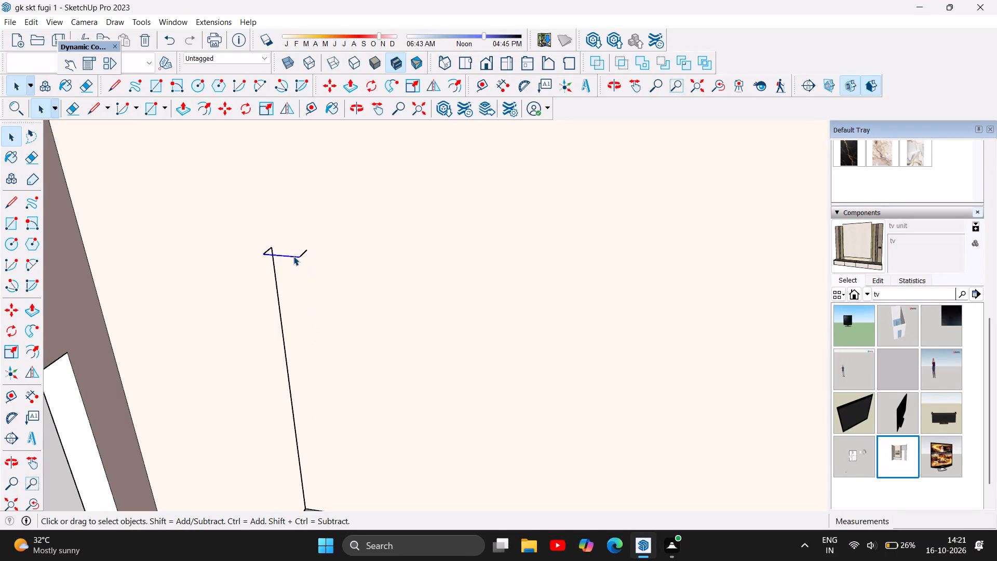
{"action": "key", "text": "Delete"}
{"action": "left_click", "coordinate": [301, 254]}
{"action": "key", "text": "Delete"}
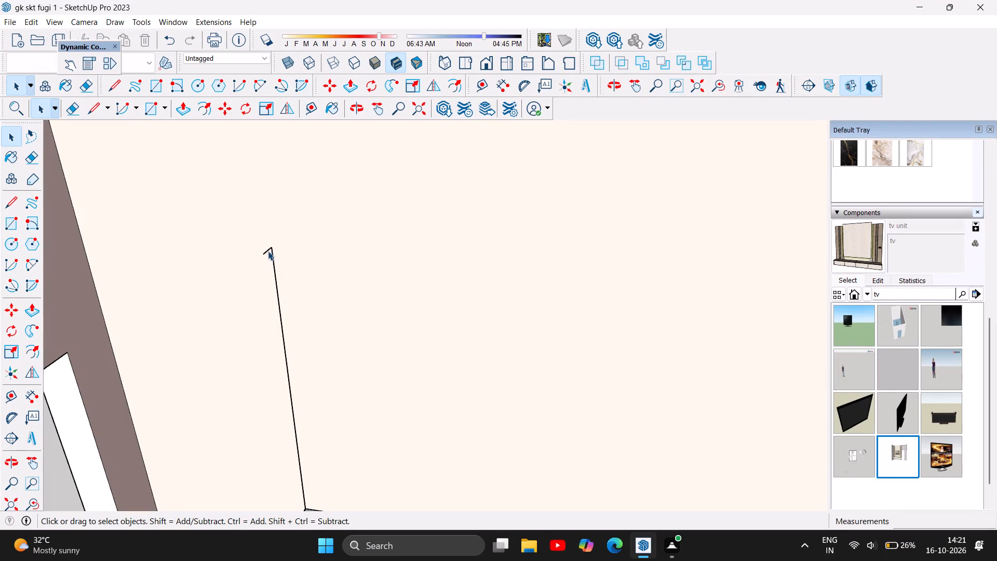
{"action": "left_click", "coordinate": [267, 251]}
{"action": "key", "text": "Delete"}
{"action": "left_click", "coordinate": [273, 257]}
{"action": "key", "text": "Delete"}
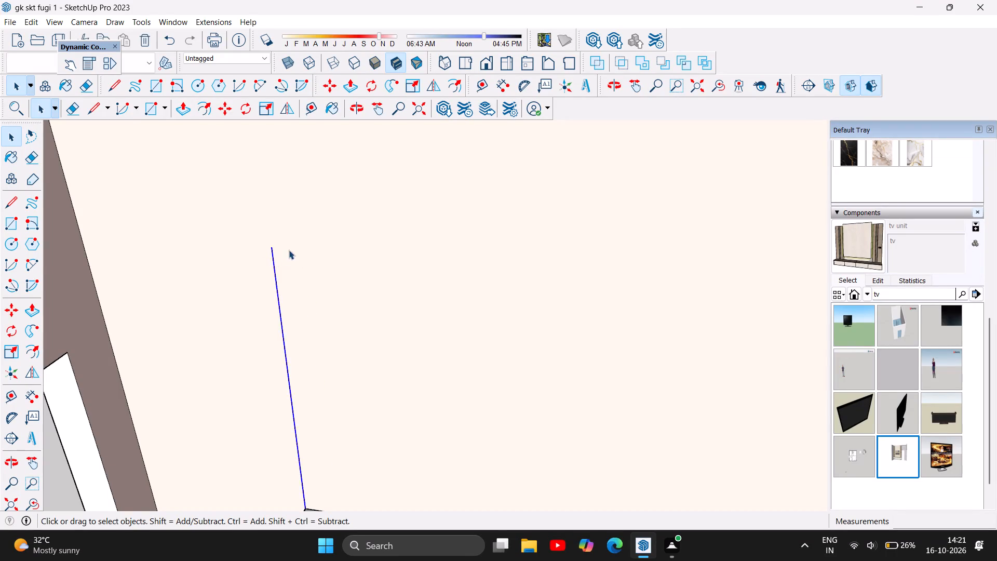
Delete the small leftover end face at the foot of the former strip together with its stray edges.
{"action": "left_click_drag", "start_coordinate": [352, 231], "coordinate": [363, 207]}
{"action": "scroll", "coordinate": [363, 207], "scroll_direction": "down", "scroll_amount": 5}
{"action": "scroll", "coordinate": [315, 430], "scroll_direction": "up", "scroll_amount": 5}
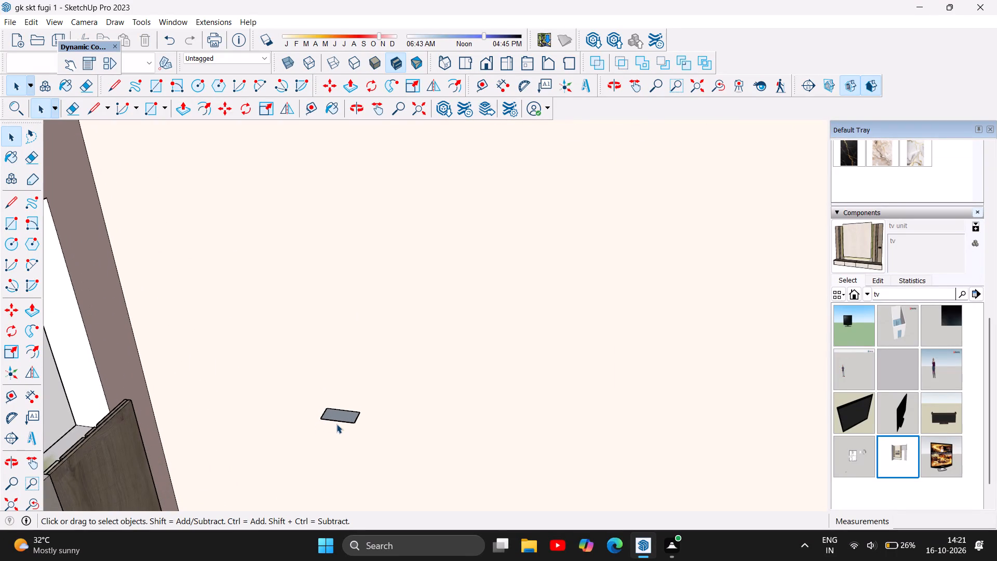
{"action": "scroll", "coordinate": [336, 424], "scroll_direction": "up", "scroll_amount": 4}
{"action": "left_click", "coordinate": [335, 419]}
{"action": "key", "text": "Delete"}
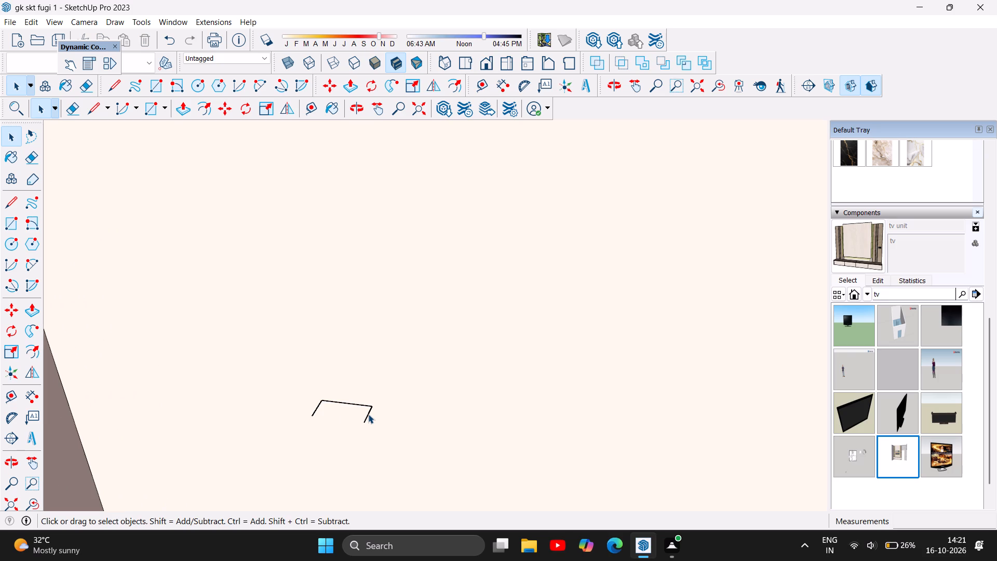
{"action": "left_click", "coordinate": [368, 414]}
{"action": "key", "text": "Delete"}
{"action": "left_click", "coordinate": [363, 404]}
{"action": "key", "text": "Delete"}
{"action": "left_click", "coordinate": [316, 406]}
{"action": "key", "text": "Delete"}
Move the TV unit out of the living area to the open space beyond the house, about 41' 6" away.
{"action": "scroll", "coordinate": [313, 382], "scroll_direction": "down", "scroll_amount": 15}
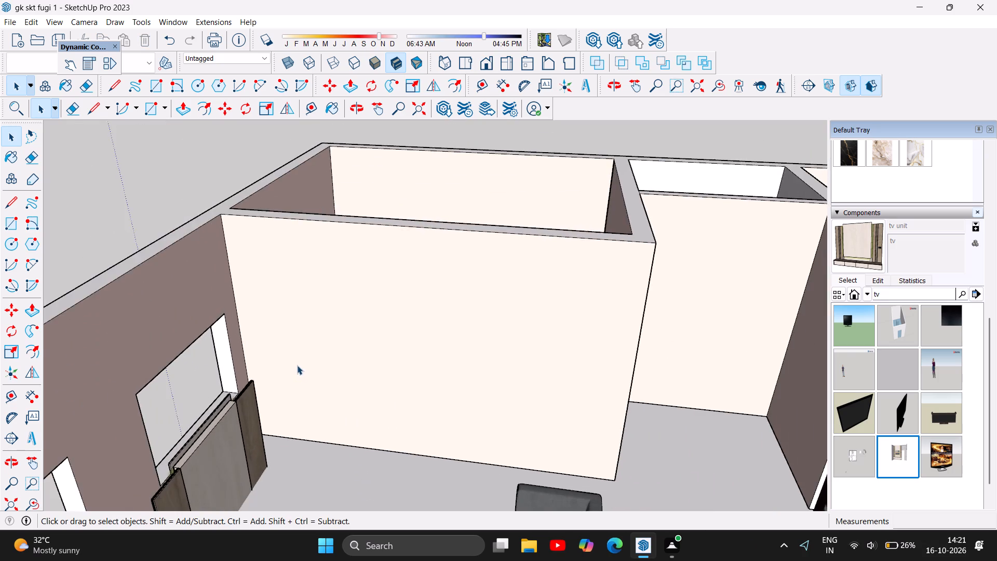
{"action": "scroll", "coordinate": [295, 365], "scroll_direction": "down", "scroll_amount": 5}
{"action": "scroll", "coordinate": [253, 448], "scroll_direction": "up", "scroll_amount": 3}
{"action": "left_click", "coordinate": [227, 432]}
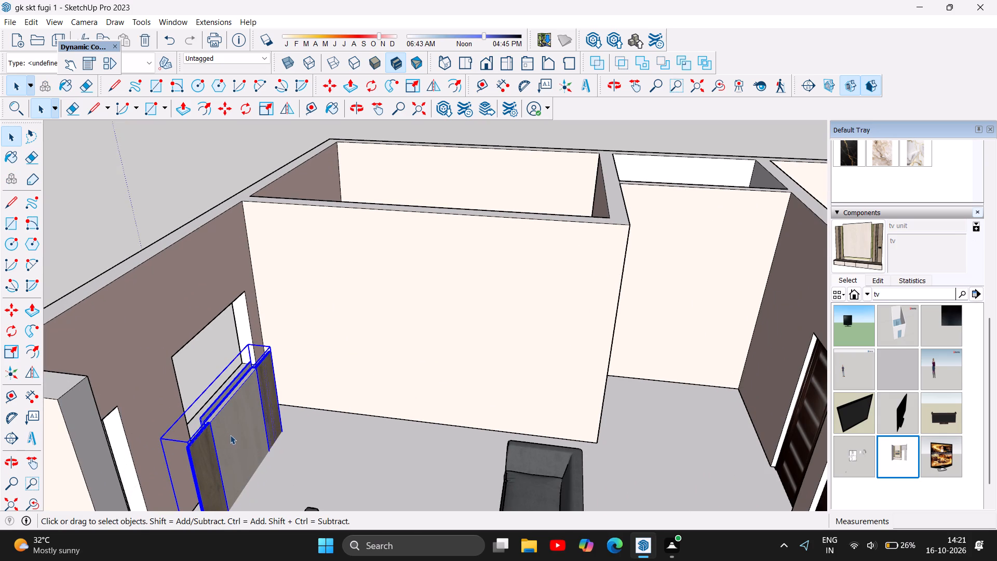
{"action": "left_click", "coordinate": [329, 84]}
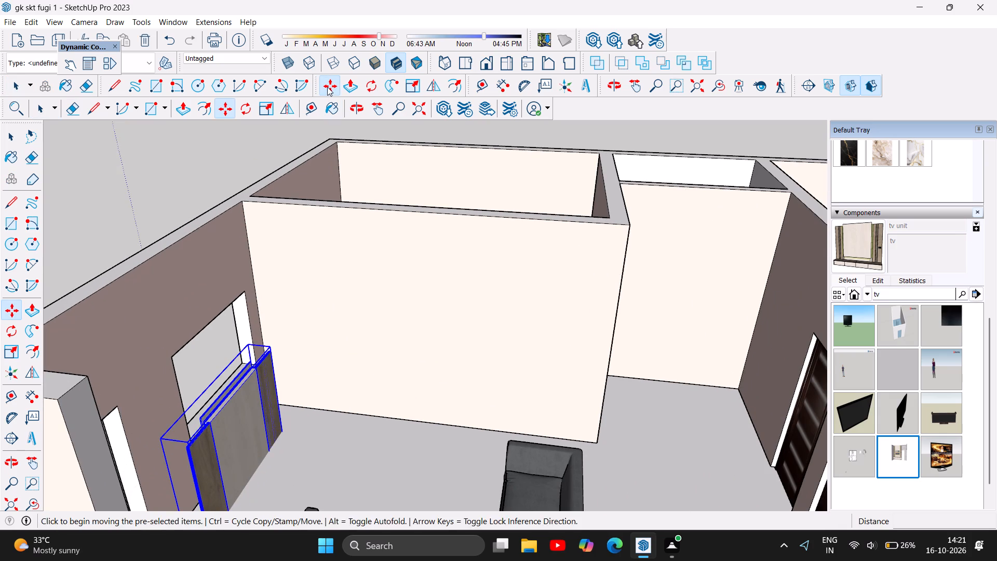
{"action": "left_click", "coordinate": [247, 436]}
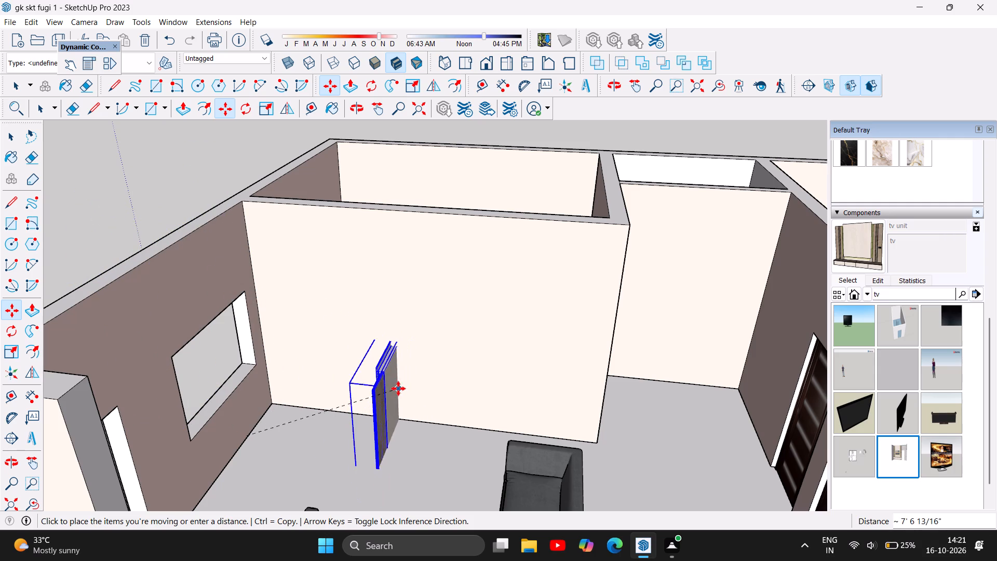
{"action": "scroll", "coordinate": [434, 448], "scroll_direction": "down", "scroll_amount": 6}
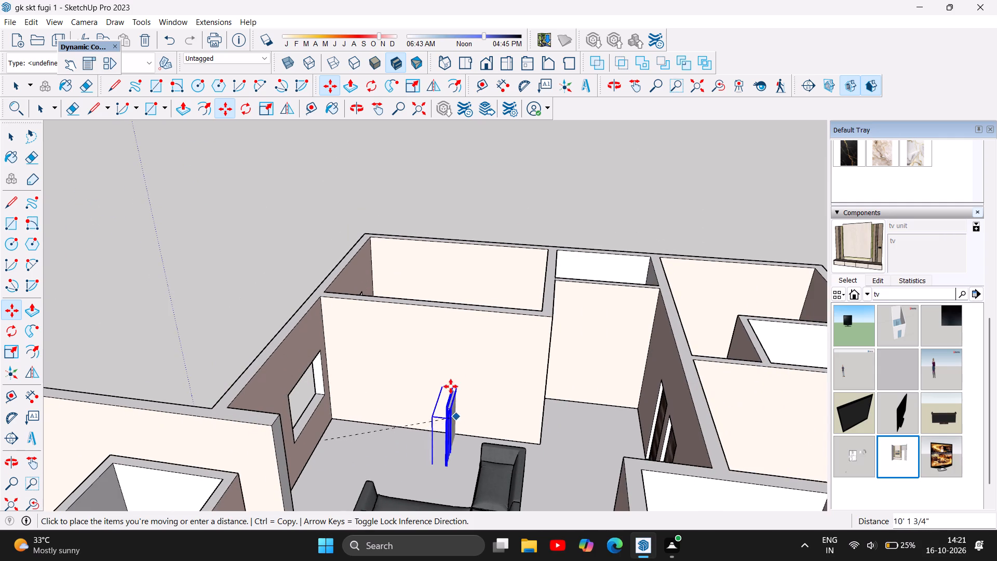
{"action": "left_click", "coordinate": [231, 249]}
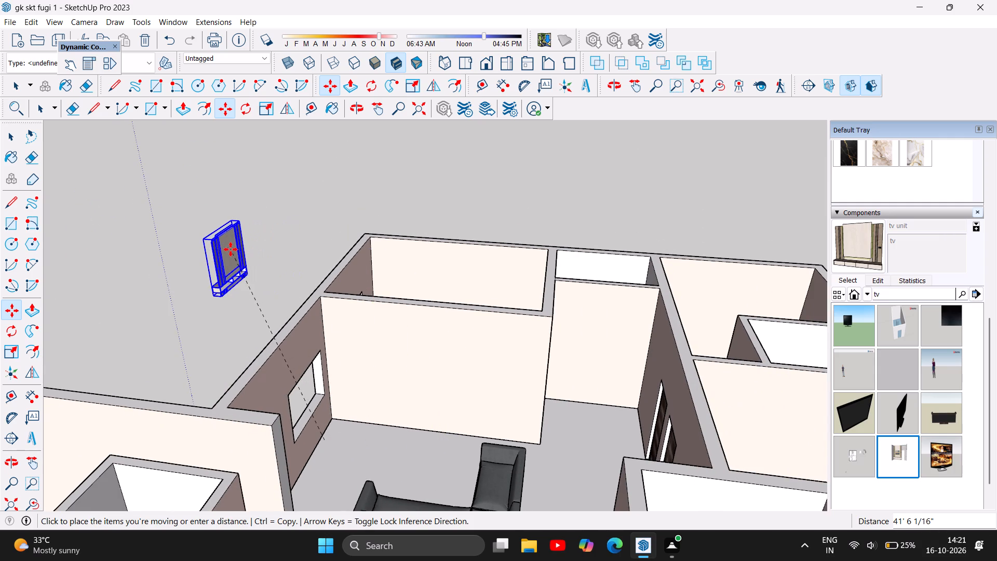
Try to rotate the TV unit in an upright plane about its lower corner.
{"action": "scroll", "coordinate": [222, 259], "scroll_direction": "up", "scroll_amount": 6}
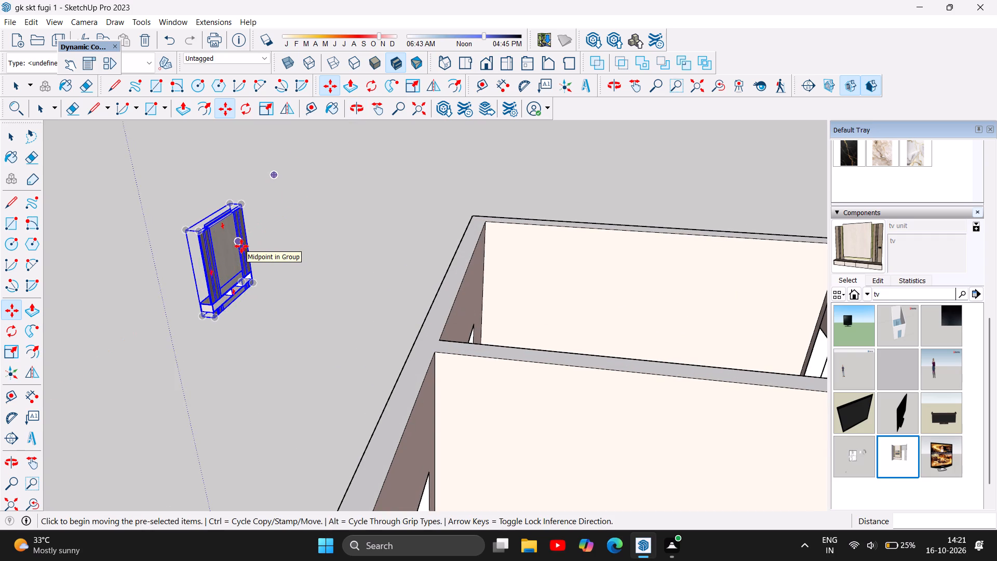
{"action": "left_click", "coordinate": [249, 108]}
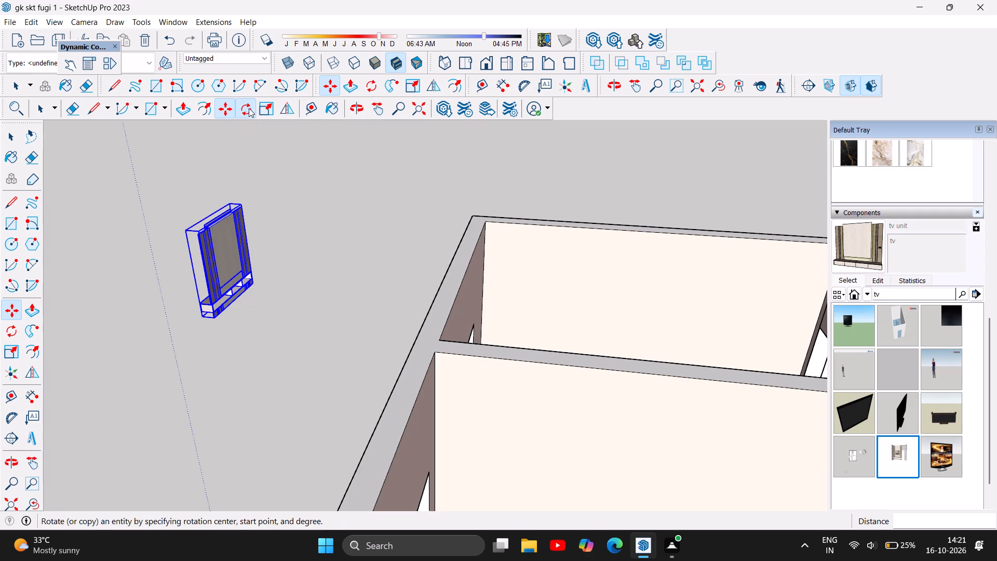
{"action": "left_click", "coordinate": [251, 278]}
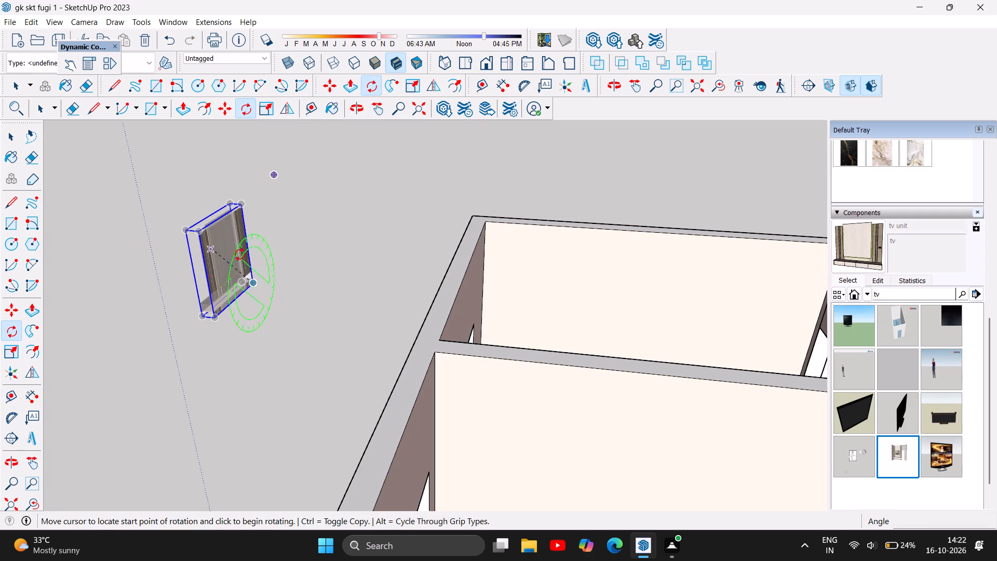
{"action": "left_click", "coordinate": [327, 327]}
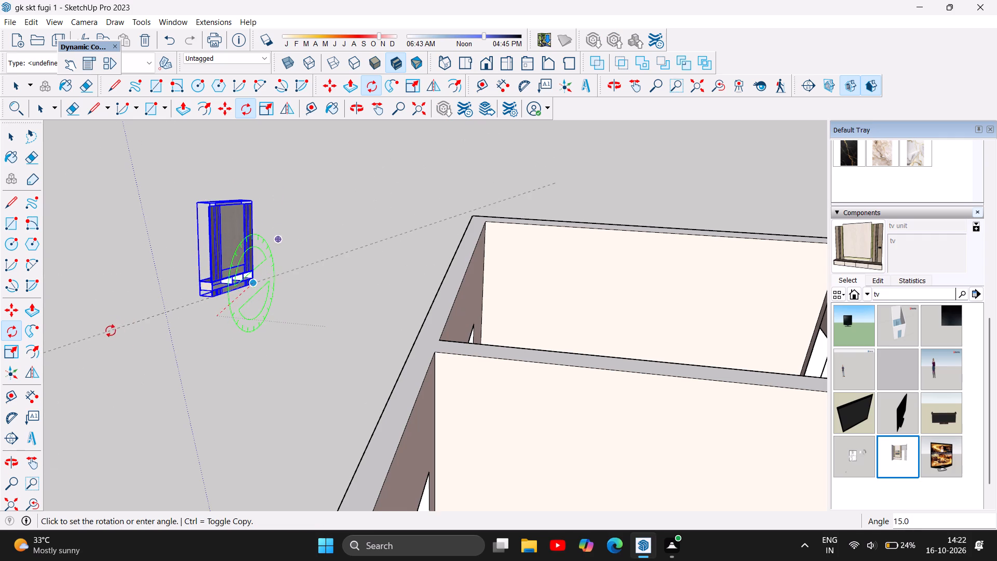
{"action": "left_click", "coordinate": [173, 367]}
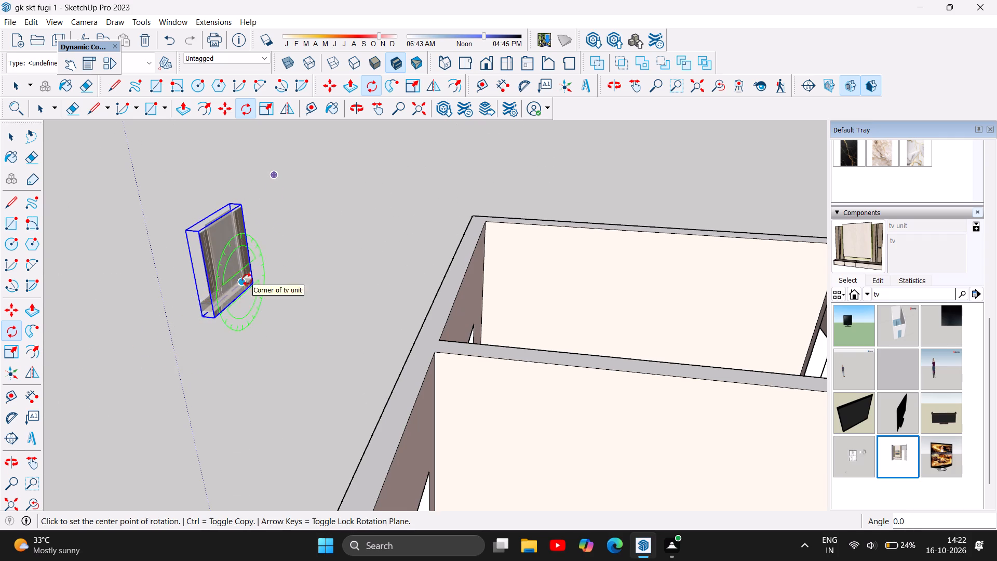
Rotate the TV unit 90 degrees about a vertical axis through its lower shelf.
{"action": "scroll", "coordinate": [240, 279], "scroll_direction": "up", "scroll_amount": 10}
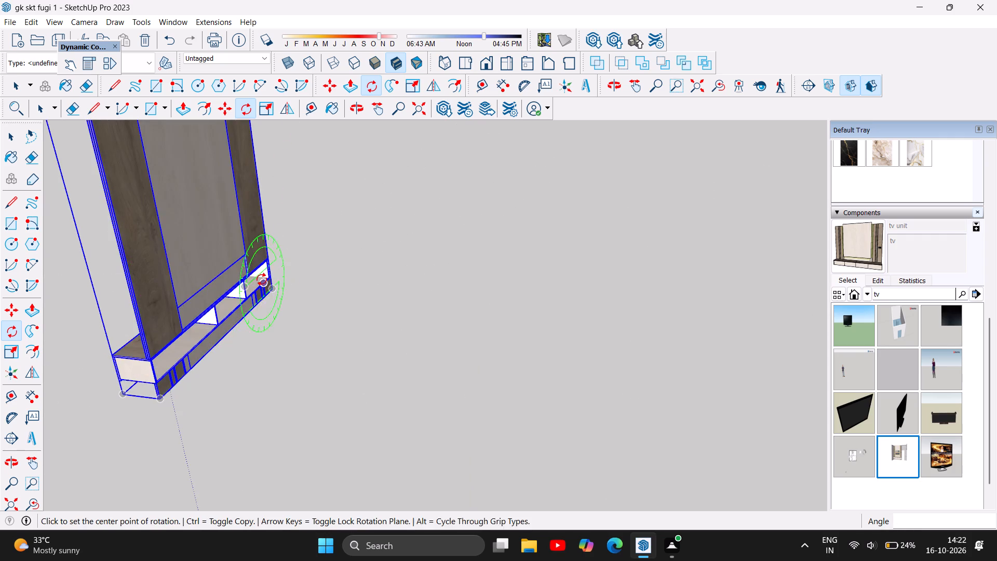
{"action": "left_click", "coordinate": [230, 304]}
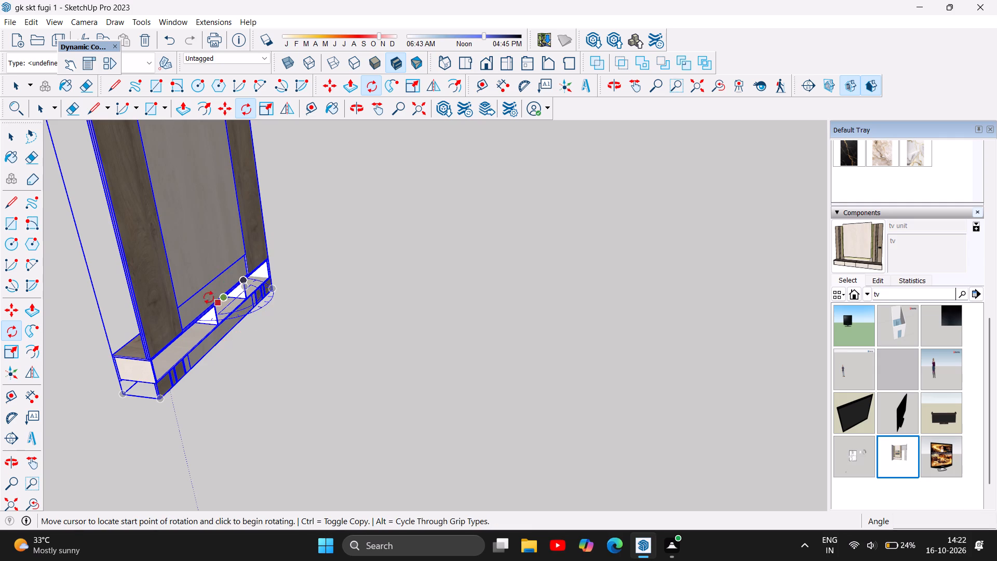
{"action": "left_click", "coordinate": [293, 309]}
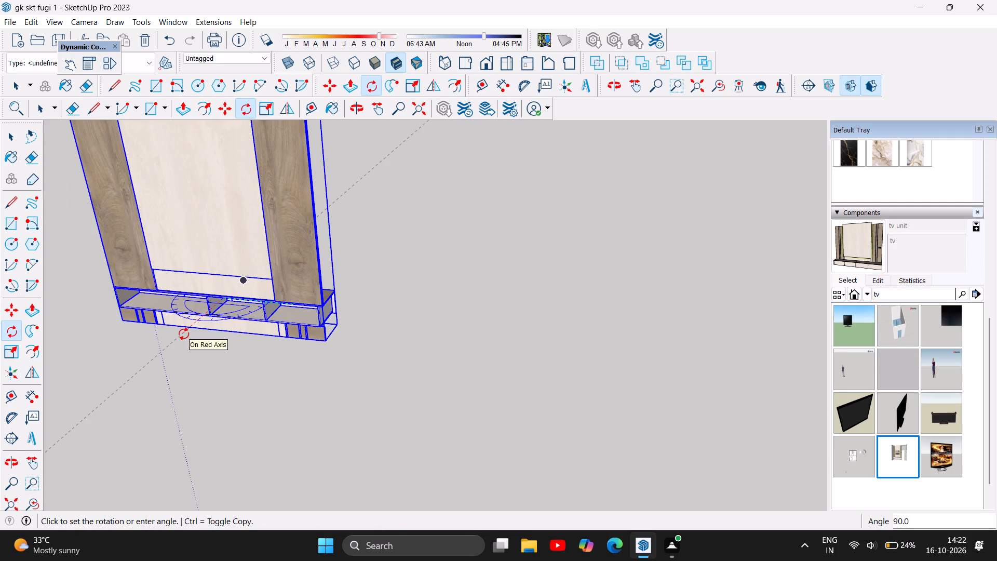
{"action": "left_click", "coordinate": [187, 334]}
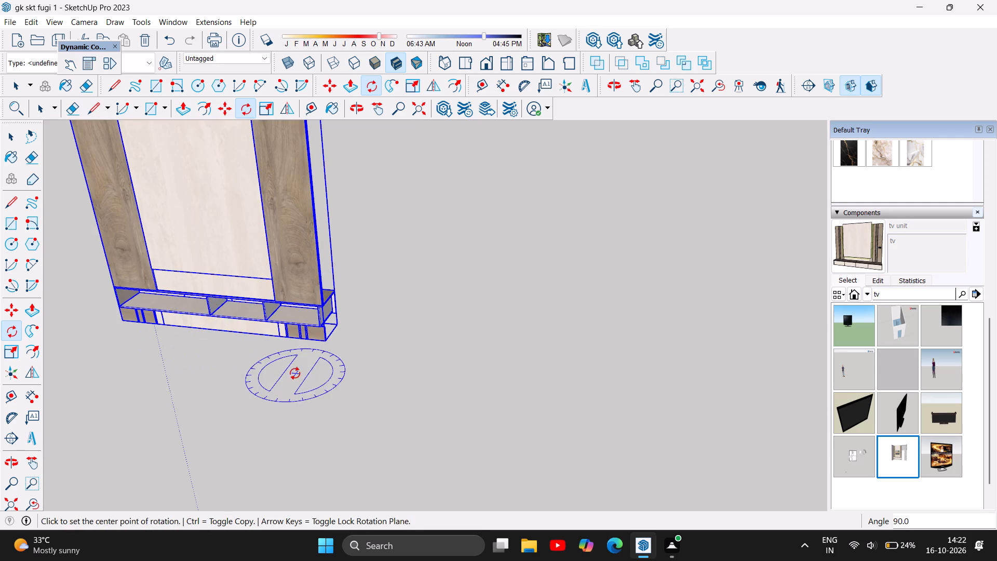
{"action": "scroll", "coordinate": [430, 444], "scroll_direction": "down", "scroll_amount": 5}
{"action": "scroll", "coordinate": [484, 364], "scroll_direction": "down", "scroll_amount": 4}
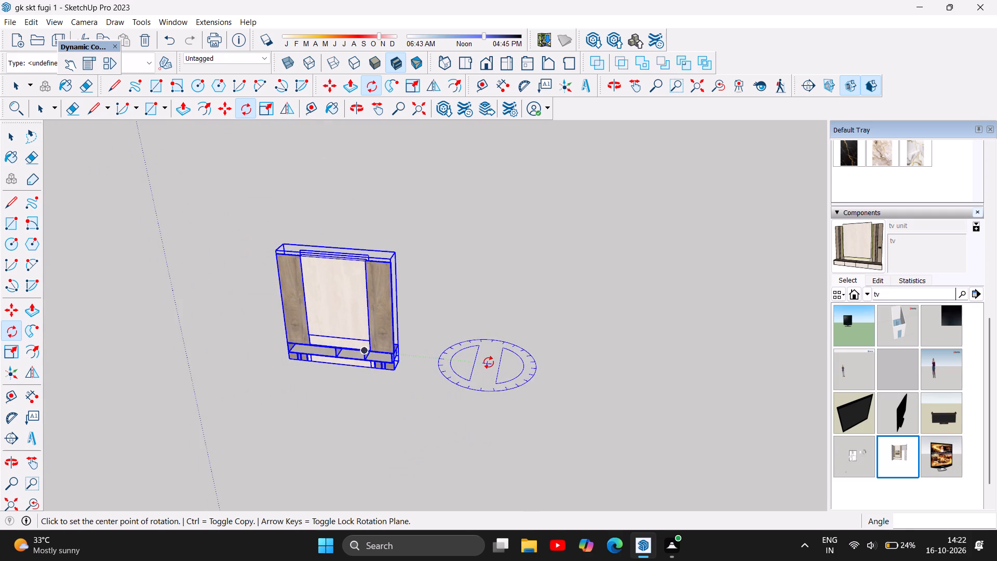
{"action": "key", "text": "Escape"}
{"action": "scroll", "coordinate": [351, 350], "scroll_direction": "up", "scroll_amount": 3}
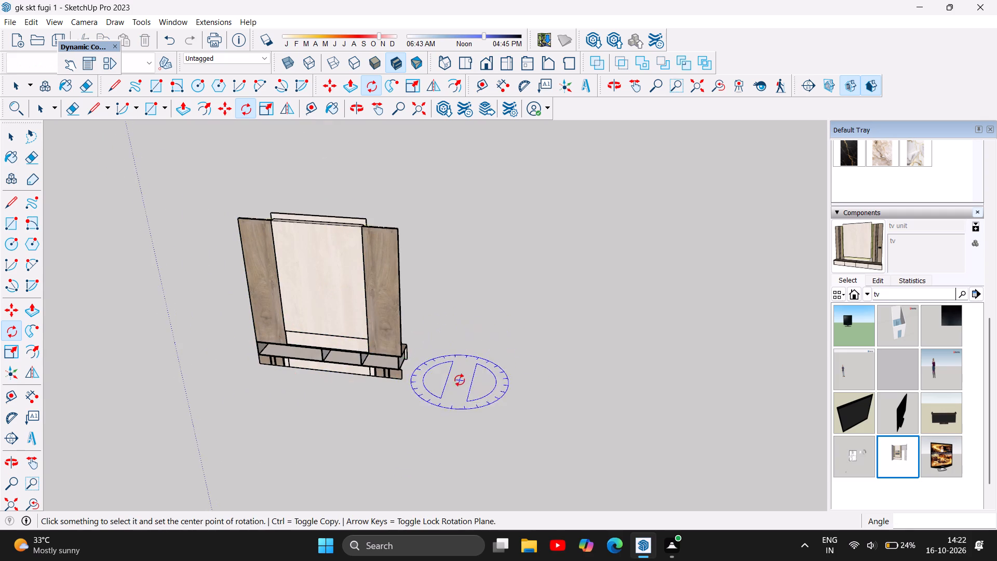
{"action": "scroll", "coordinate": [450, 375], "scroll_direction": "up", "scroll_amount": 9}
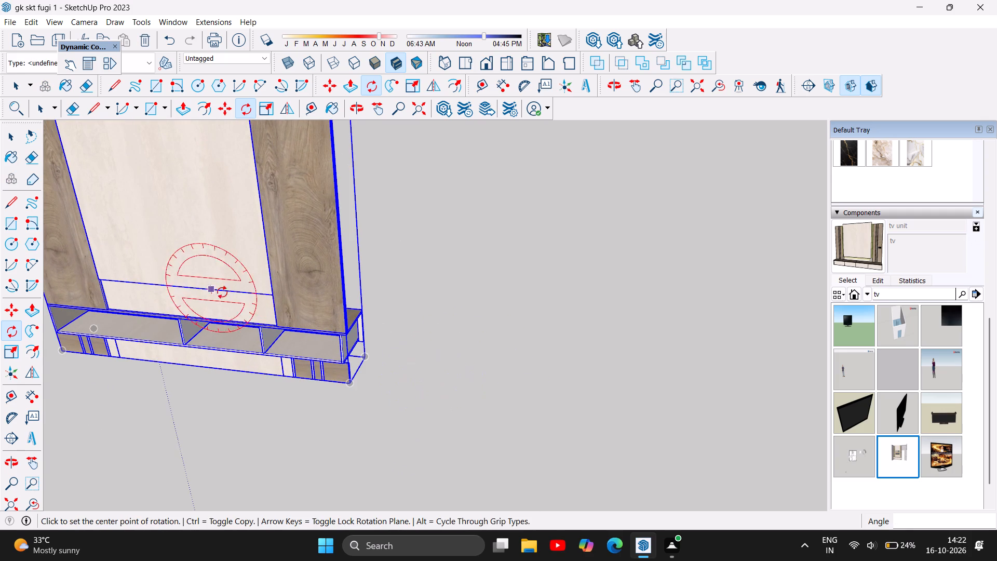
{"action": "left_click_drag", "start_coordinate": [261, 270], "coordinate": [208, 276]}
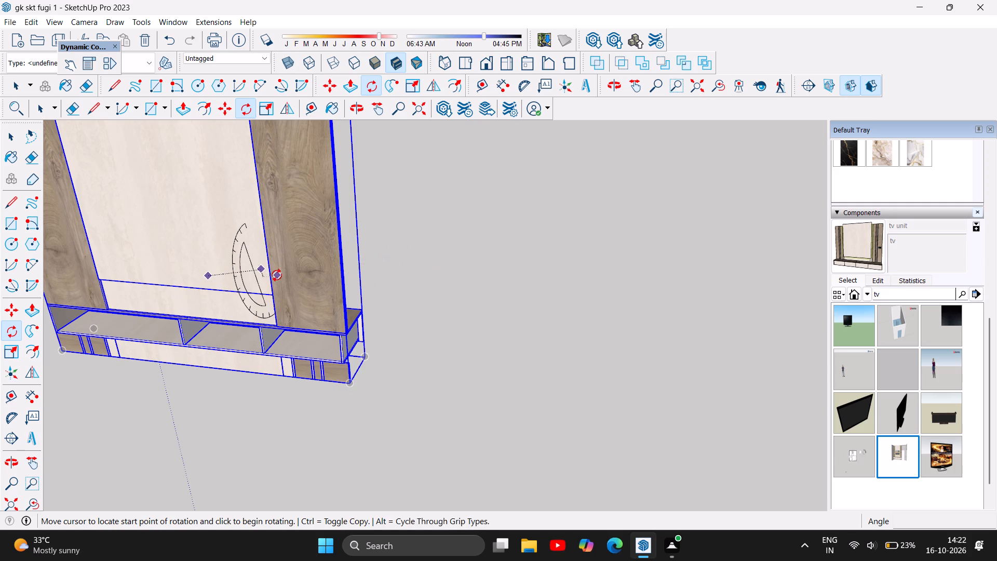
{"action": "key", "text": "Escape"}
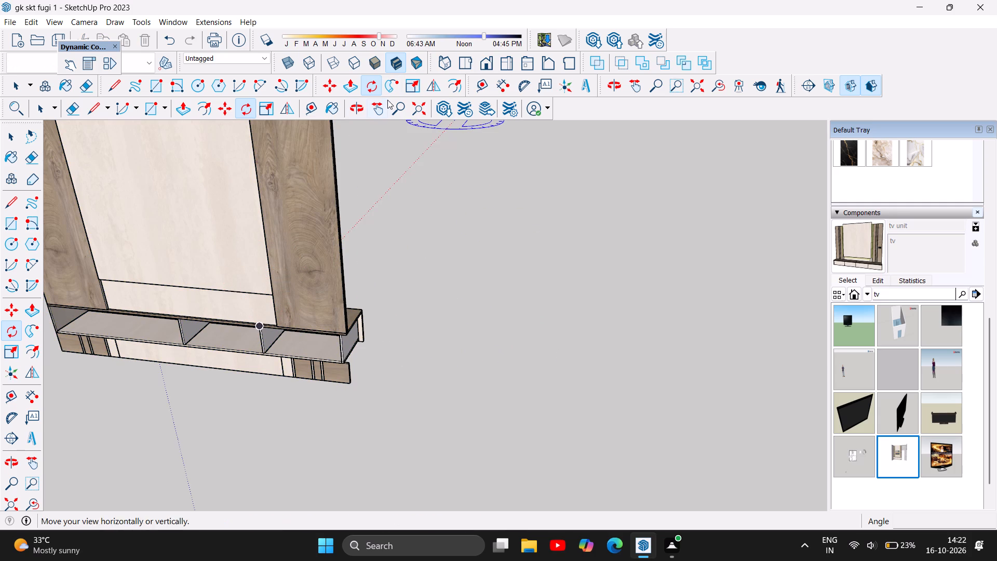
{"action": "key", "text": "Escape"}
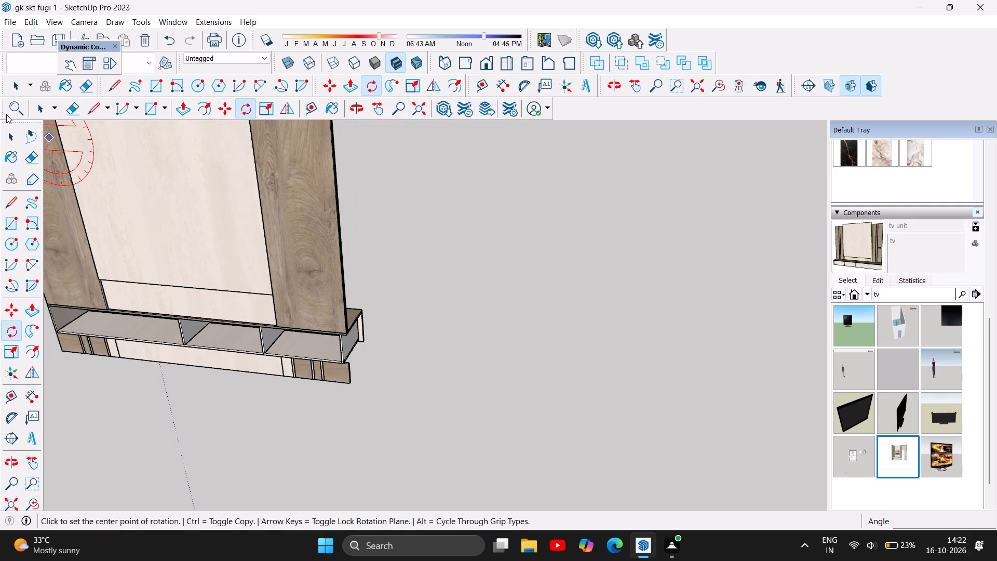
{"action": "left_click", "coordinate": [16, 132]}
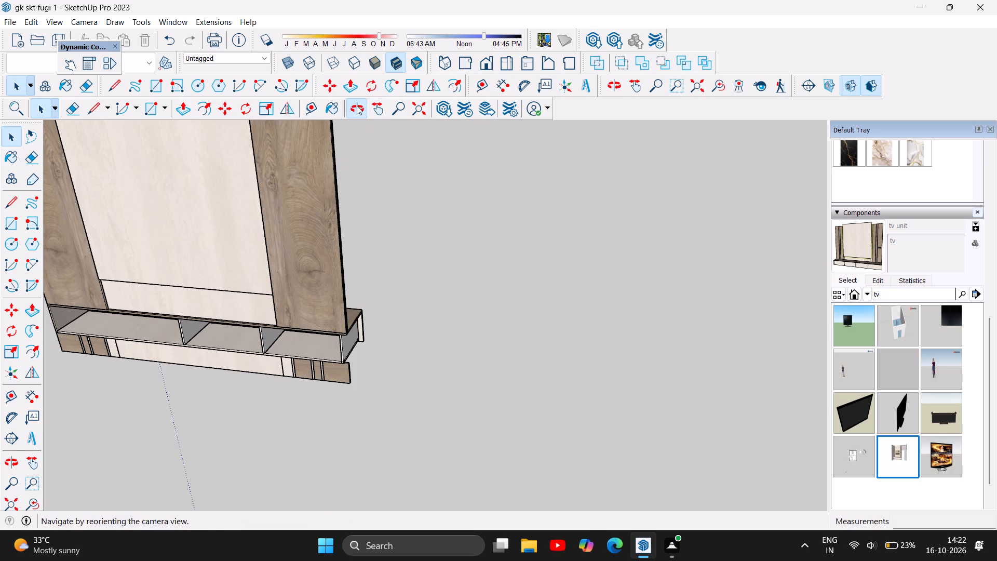
Examine the TV unit from the side, front and back, including its open rear compartments and lower plinth.
{"action": "left_click", "coordinate": [357, 105]}
{"action": "left_click_drag", "start_coordinate": [497, 335], "coordinate": [213, 342]}
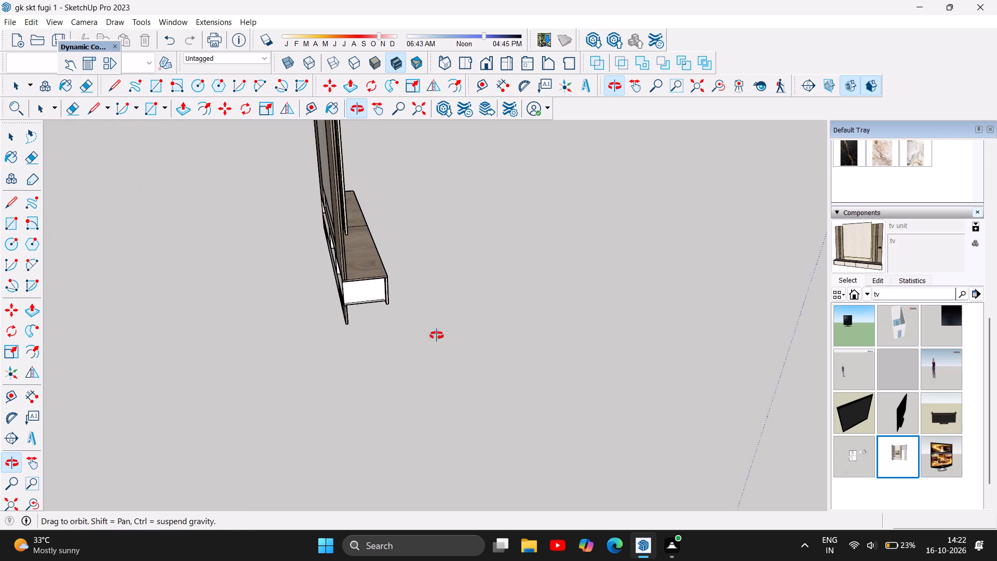
{"action": "left_click_drag", "start_coordinate": [563, 363], "coordinate": [361, 228]}
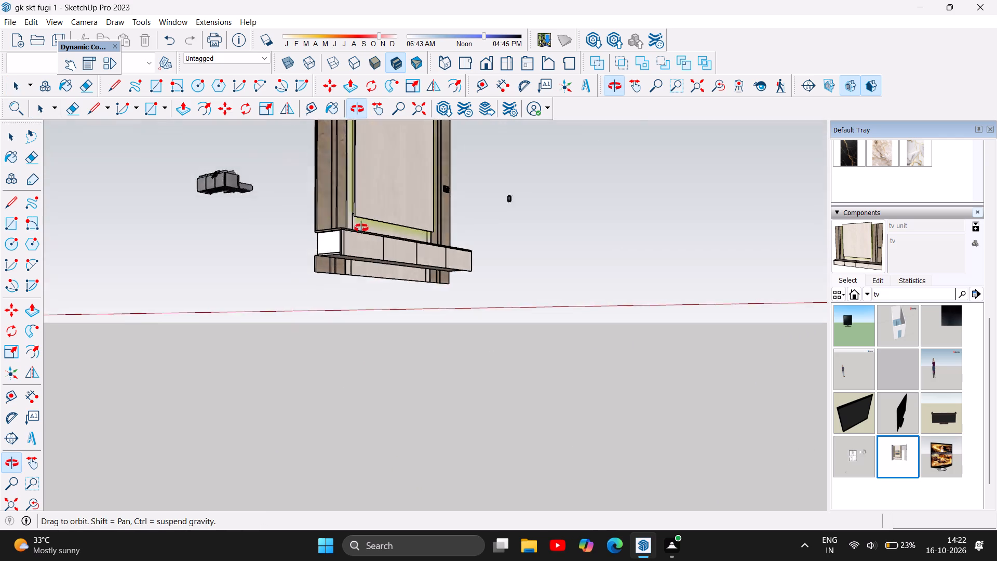
{"action": "left_click_drag", "start_coordinate": [361, 228], "coordinate": [531, 274]}
{"action": "left_click_drag", "start_coordinate": [320, 277], "coordinate": [487, 284]}
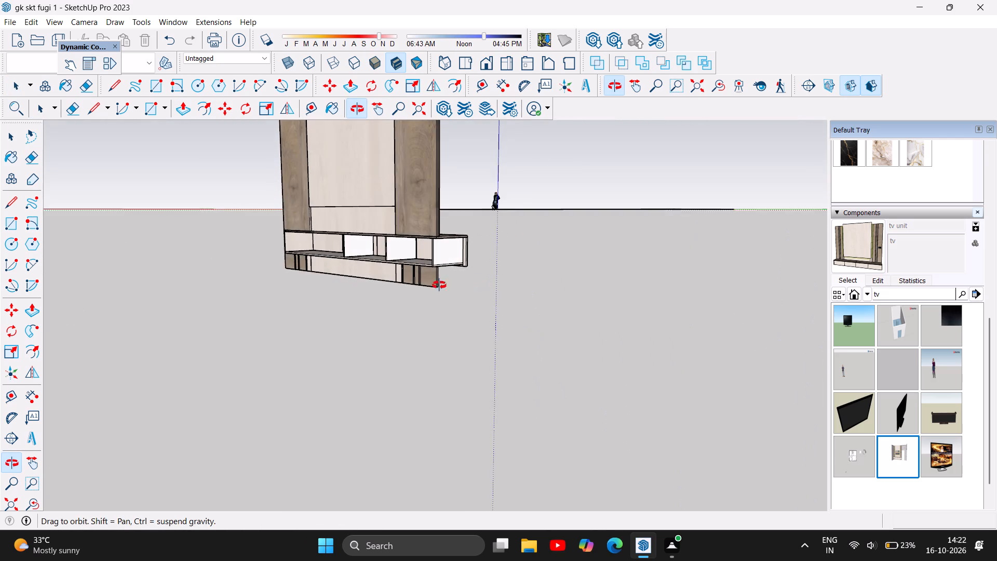
{"action": "left_click_drag", "start_coordinate": [304, 267], "coordinate": [509, 268]}
{"action": "left_click_drag", "start_coordinate": [211, 207], "coordinate": [240, 253]}
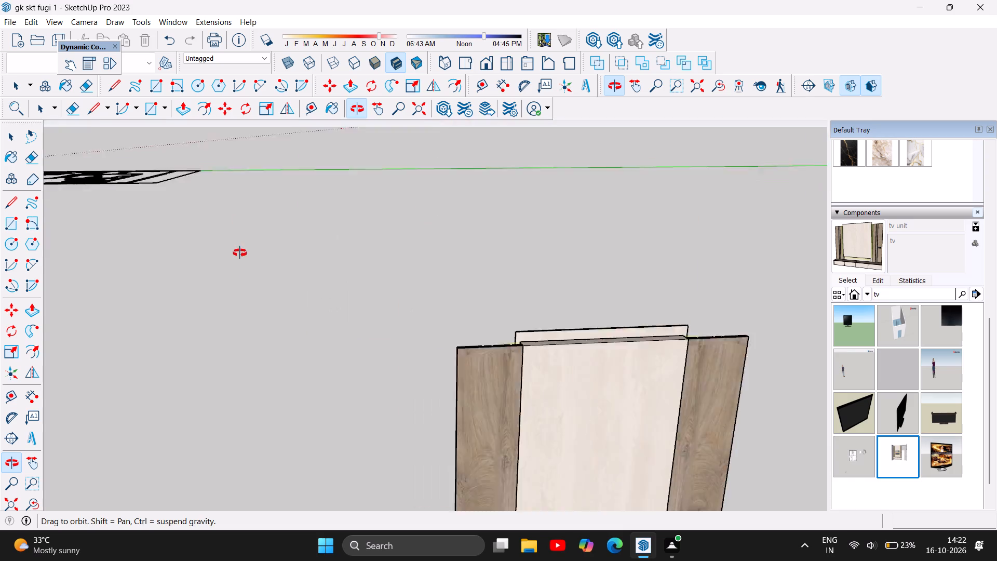
{"action": "left_click_drag", "start_coordinate": [240, 253], "coordinate": [212, 221]}
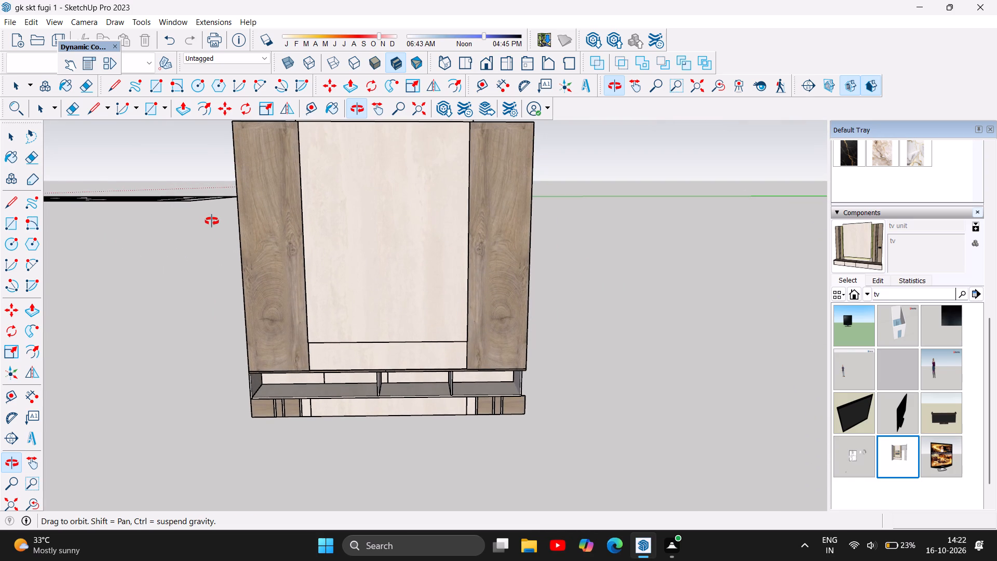
{"action": "left_click_drag", "start_coordinate": [212, 221], "coordinate": [203, 224]}
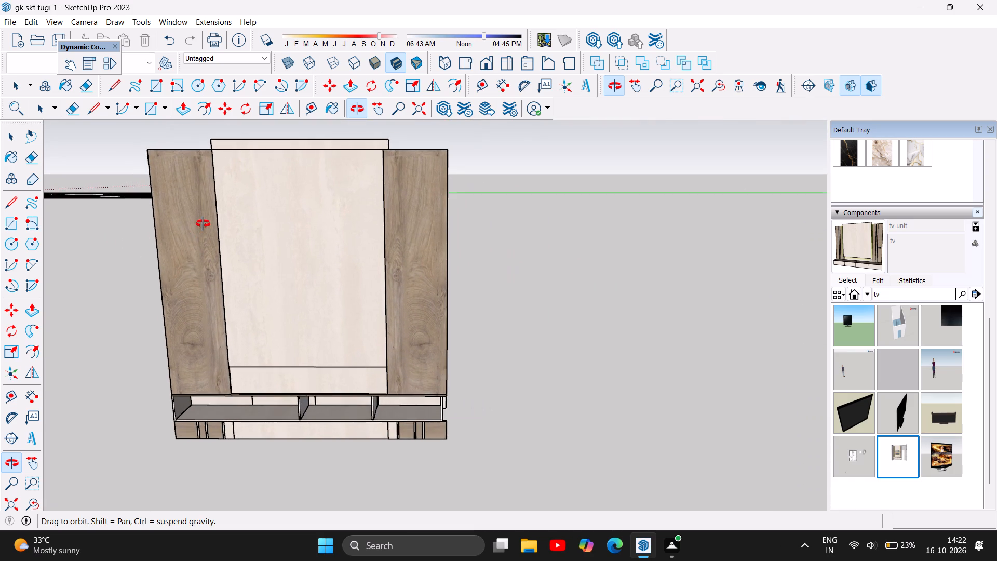
{"action": "left_click_drag", "start_coordinate": [203, 224], "coordinate": [204, 220]}
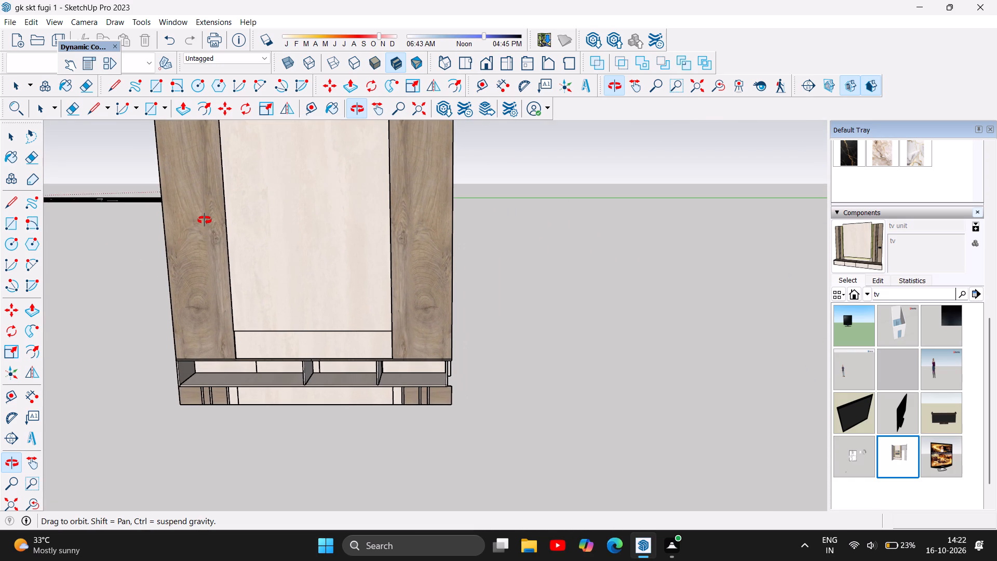
{"action": "scroll", "coordinate": [205, 377], "scroll_direction": "up", "scroll_amount": 4}
{"action": "scroll", "coordinate": [263, 389], "scroll_direction": "up", "scroll_amount": 3}
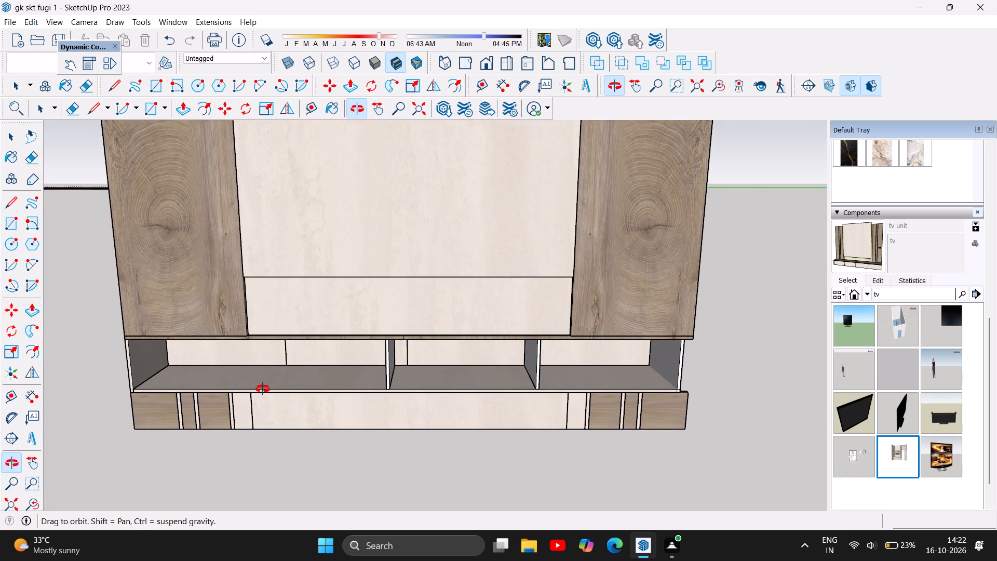
{"action": "scroll", "coordinate": [263, 390], "scroll_direction": "up", "scroll_amount": 3}
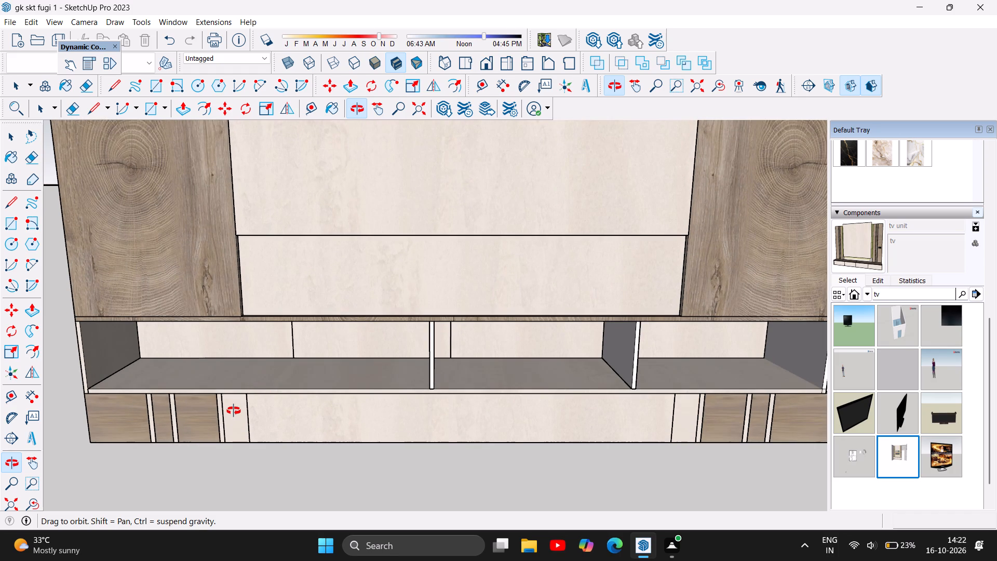
{"action": "scroll", "coordinate": [234, 411], "scroll_direction": "down", "scroll_amount": 6}
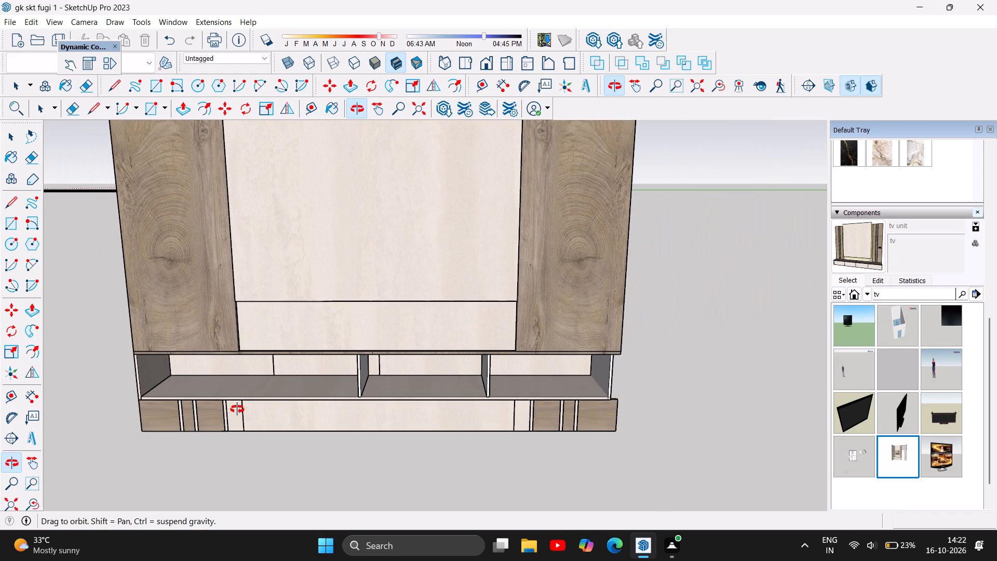
{"action": "scroll", "coordinate": [237, 409], "scroll_direction": "down", "scroll_amount": 6}
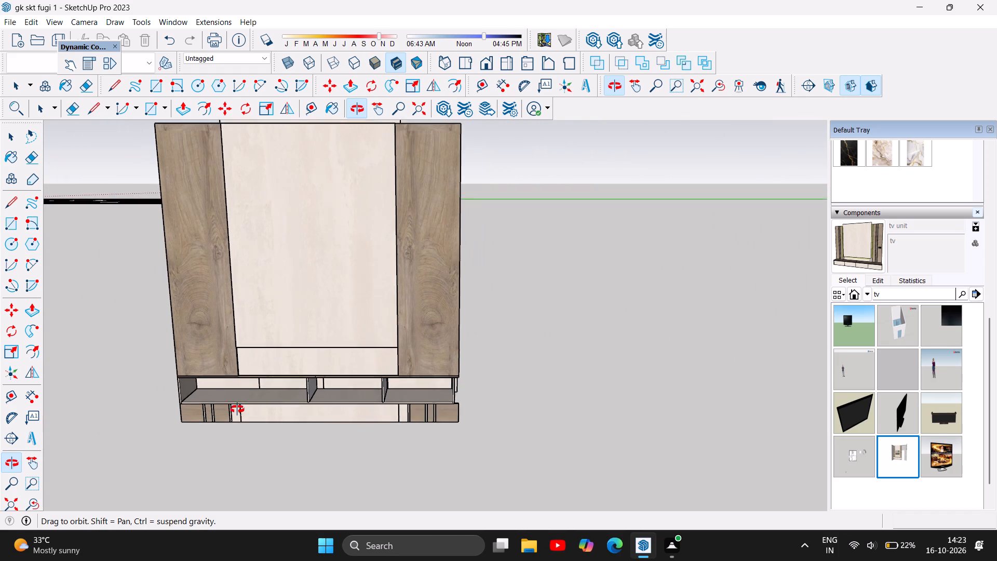
{"action": "scroll", "coordinate": [237, 409], "scroll_direction": "down", "scroll_amount": 2}
{"action": "scroll", "coordinate": [237, 409], "scroll_direction": "up", "scroll_amount": 9}
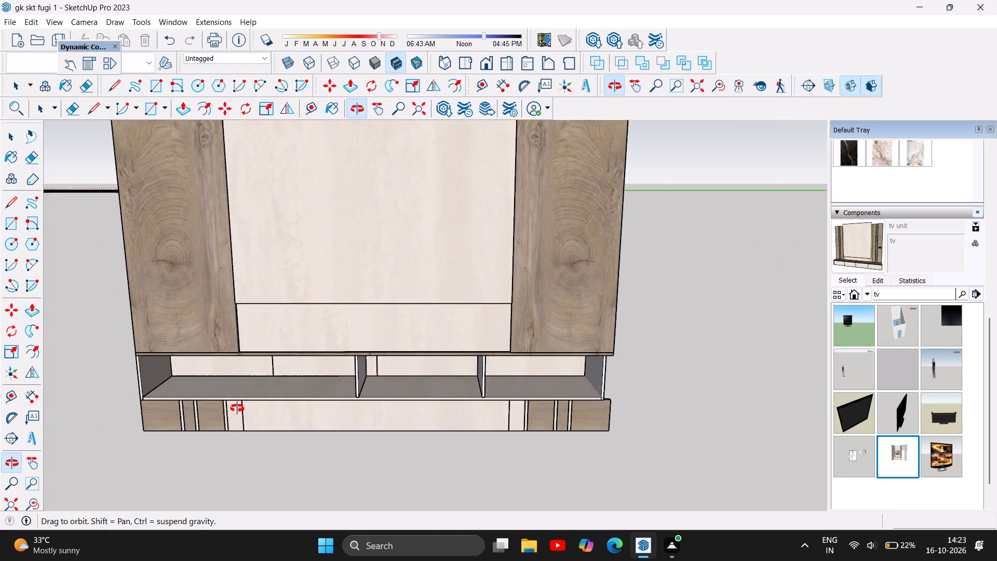
{"action": "scroll", "coordinate": [237, 408], "scroll_direction": "up", "scroll_amount": 2}
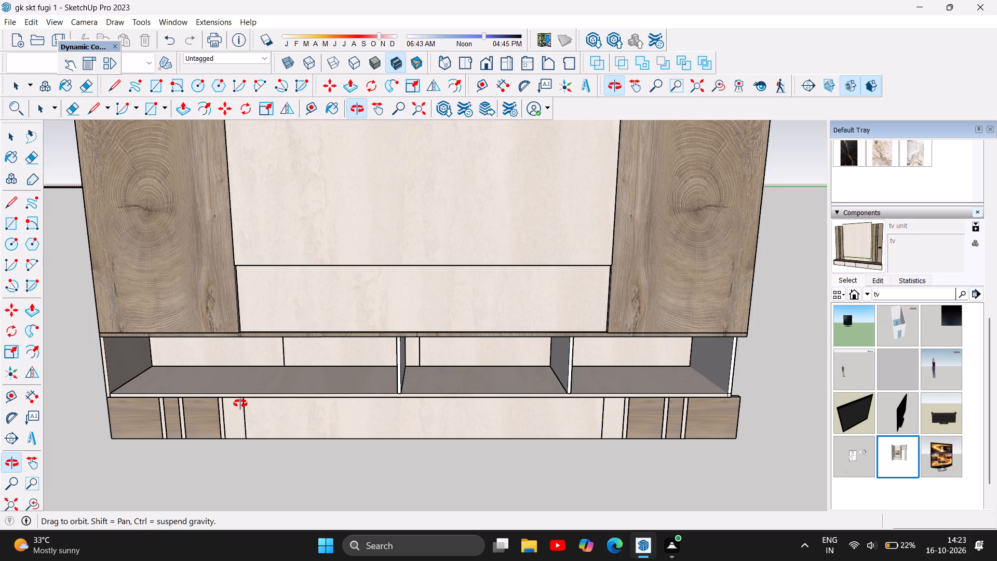
{"action": "scroll", "coordinate": [240, 404], "scroll_direction": "down", "scroll_amount": 5}
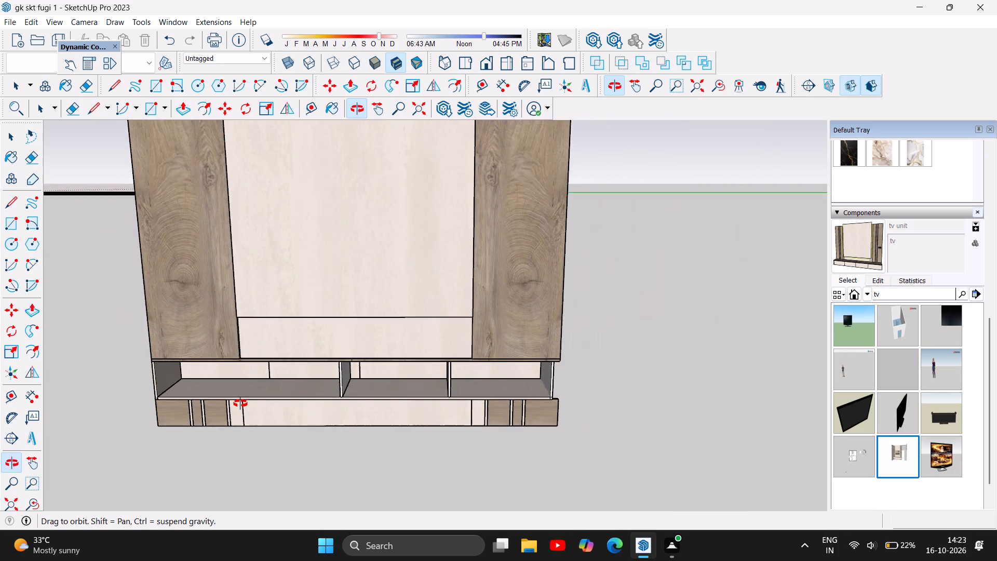
{"action": "scroll", "coordinate": [240, 404], "scroll_direction": "down", "scroll_amount": 10}
Examine how the TV unit is oriented and positioned relative to the roofless house.
{"action": "left_click_drag", "start_coordinate": [382, 390], "coordinate": [324, 405]}
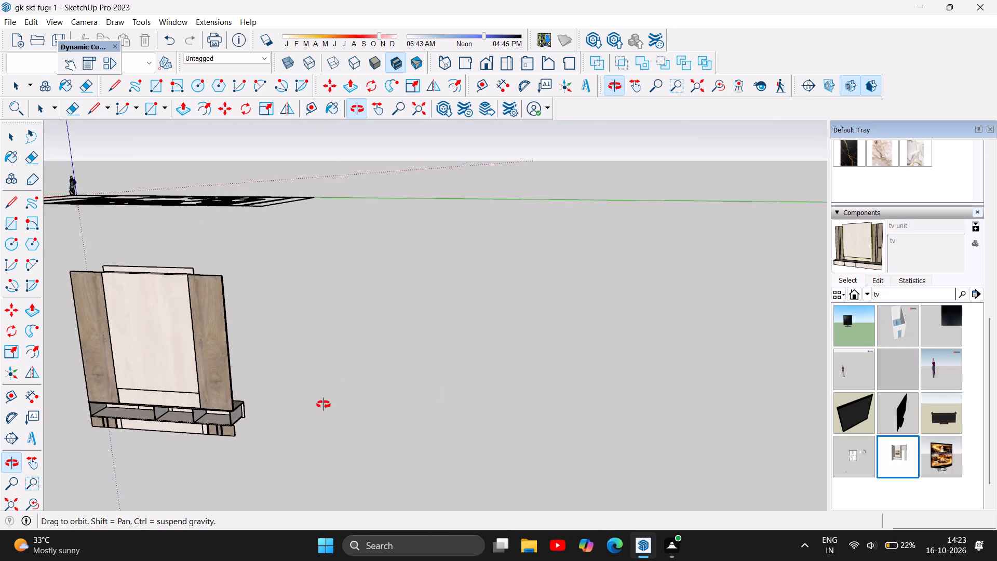
{"action": "left_click_drag", "start_coordinate": [324, 405], "coordinate": [262, 448]}
{"action": "scroll", "coordinate": [277, 415], "scroll_direction": "down", "scroll_amount": 5}
{"action": "left_click_drag", "start_coordinate": [331, 401], "coordinate": [71, 424]}
{"action": "scroll", "coordinate": [369, 334], "scroll_direction": "down", "scroll_amount": 5}
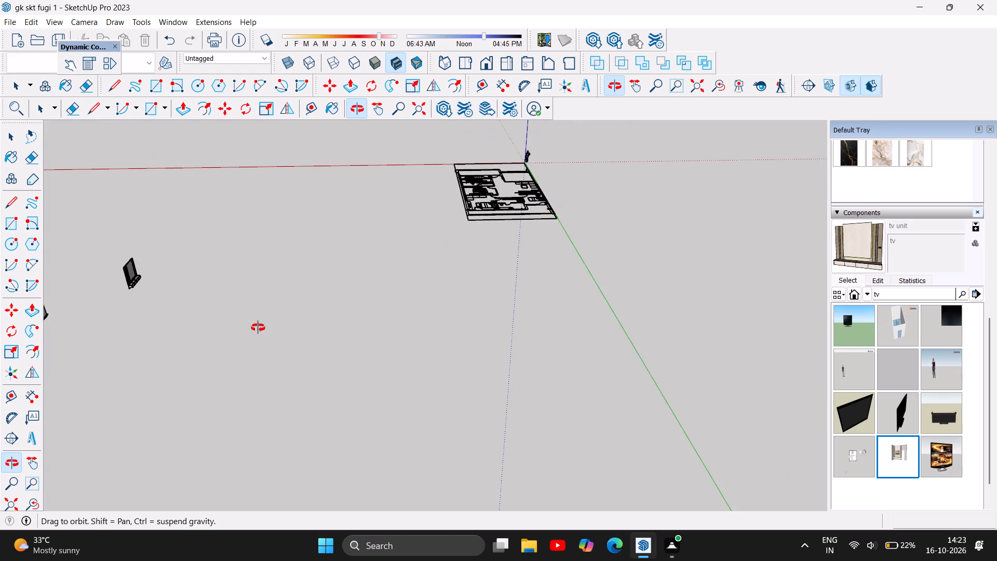
{"action": "left_click_drag", "start_coordinate": [223, 246], "coordinate": [0, 205]}
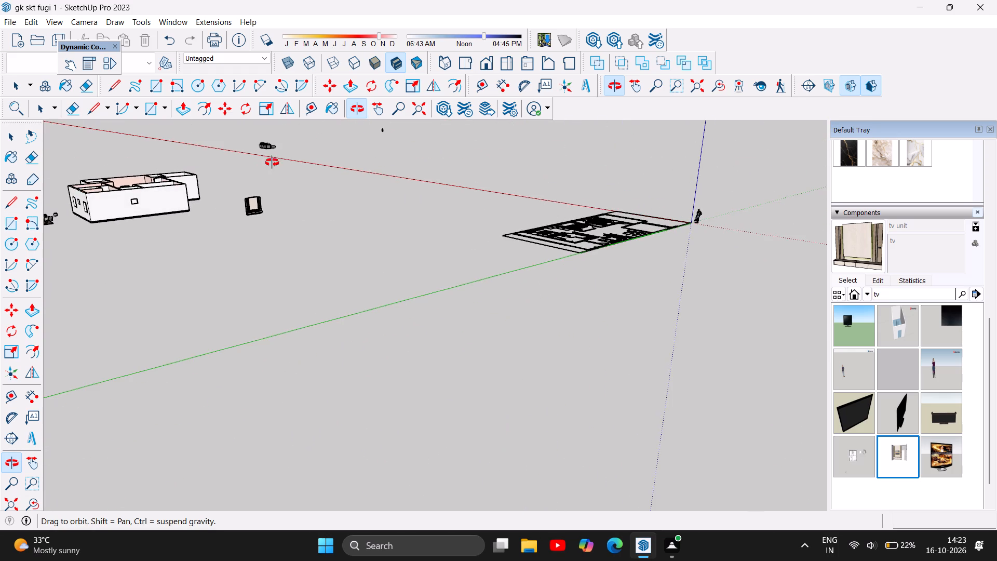
{"action": "scroll", "coordinate": [288, 155], "scroll_direction": "up", "scroll_amount": 8}
{"action": "scroll", "coordinate": [248, 245], "scroll_direction": "up", "scroll_amount": 11}
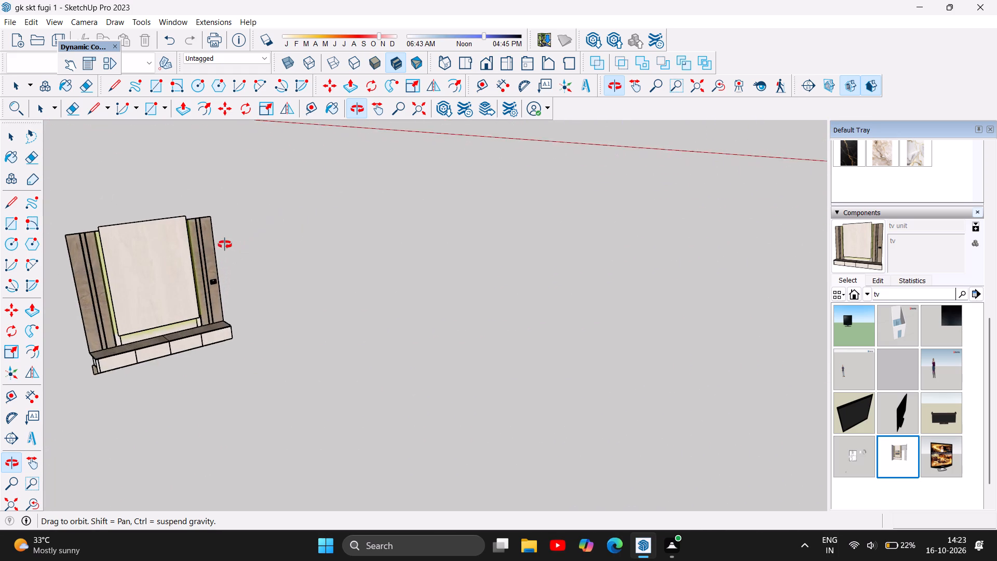
{"action": "left_click_drag", "start_coordinate": [309, 268], "coordinate": [203, 257]}
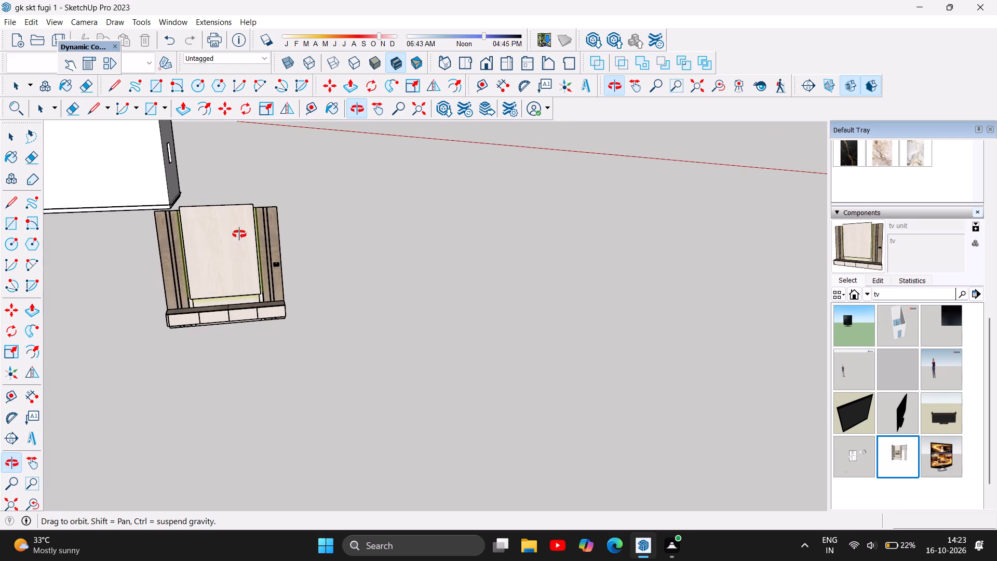
{"action": "scroll", "coordinate": [247, 226], "scroll_direction": "up", "scroll_amount": 2}
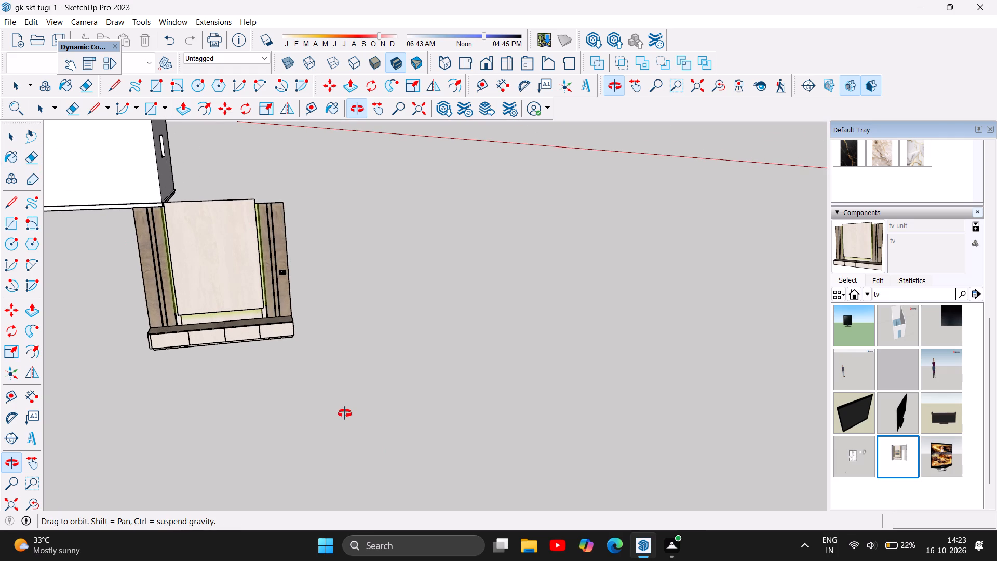
{"action": "scroll", "coordinate": [347, 416], "scroll_direction": "down", "scroll_amount": 5}
{"action": "scroll", "coordinate": [362, 326], "scroll_direction": "down", "scroll_amount": 5}
{"action": "scroll", "coordinate": [314, 304], "scroll_direction": "up", "scroll_amount": 4}
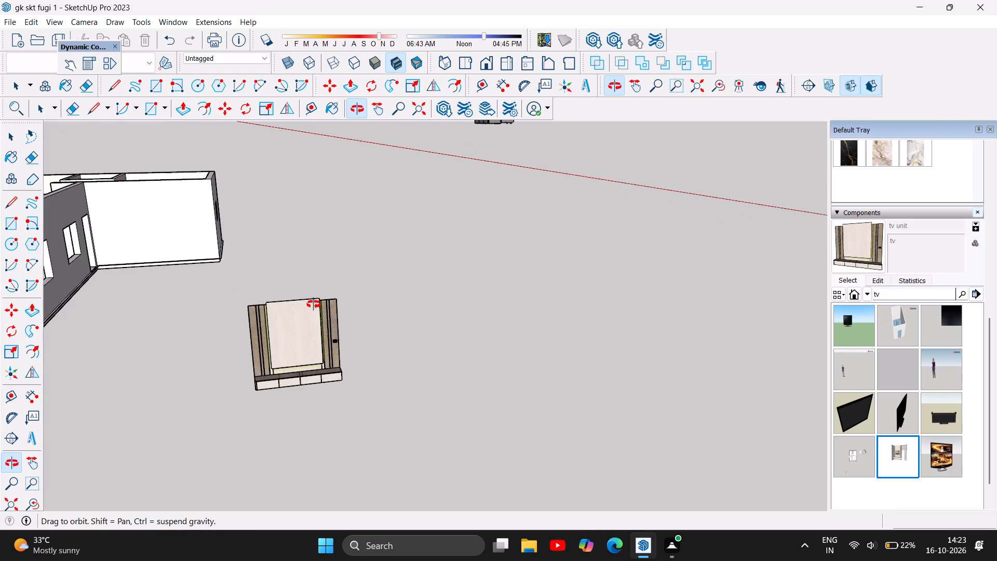
{"action": "scroll", "coordinate": [352, 410], "scroll_direction": "down", "scroll_amount": 8}
{"action": "scroll", "coordinate": [339, 356], "scroll_direction": "up", "scroll_amount": 3}
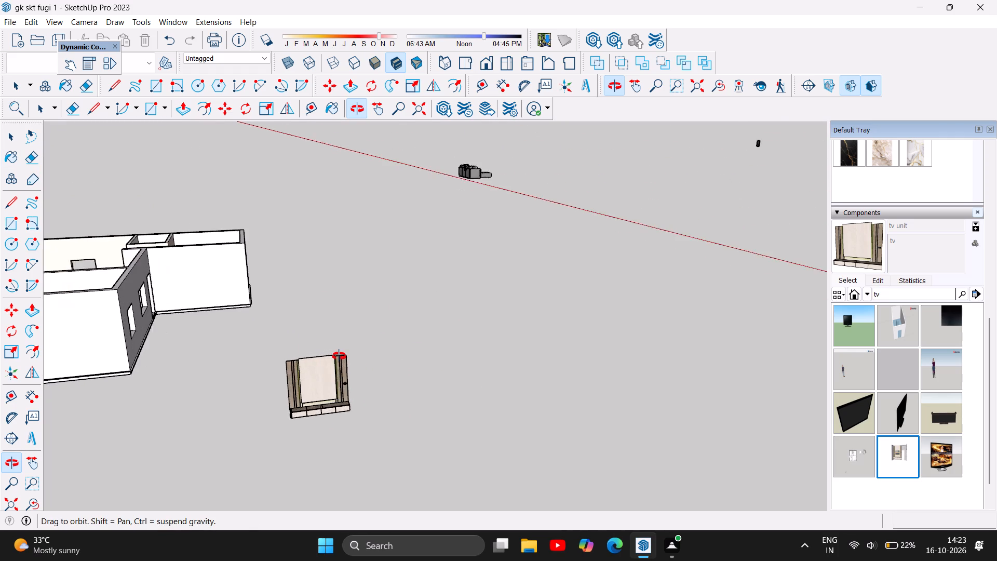
{"action": "scroll", "coordinate": [339, 356], "scroll_direction": "up", "scroll_amount": 2}
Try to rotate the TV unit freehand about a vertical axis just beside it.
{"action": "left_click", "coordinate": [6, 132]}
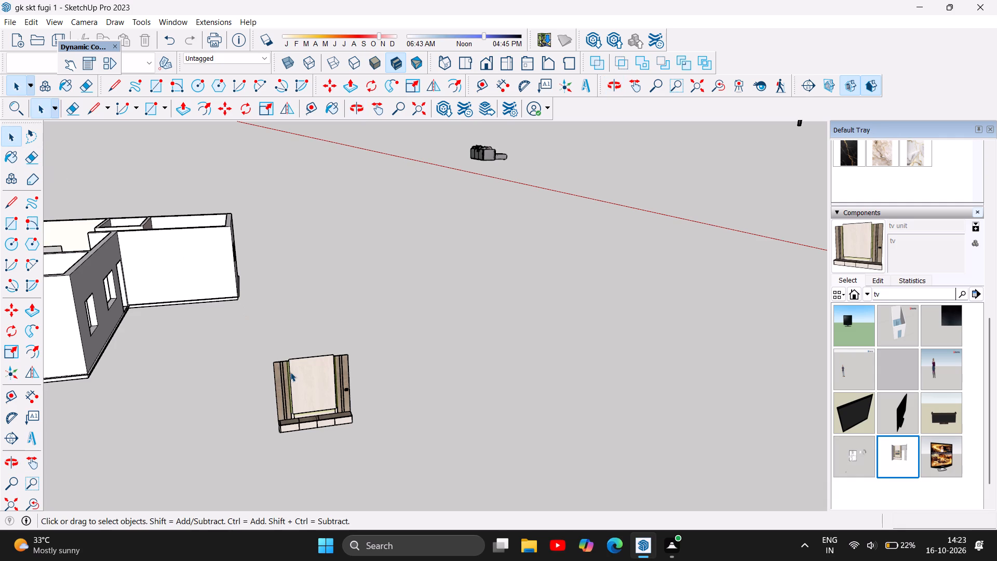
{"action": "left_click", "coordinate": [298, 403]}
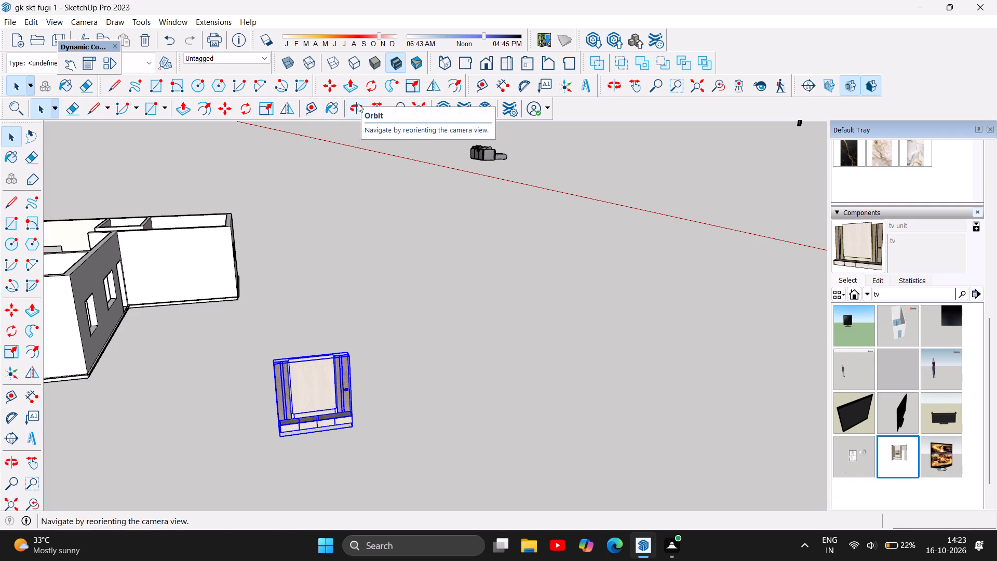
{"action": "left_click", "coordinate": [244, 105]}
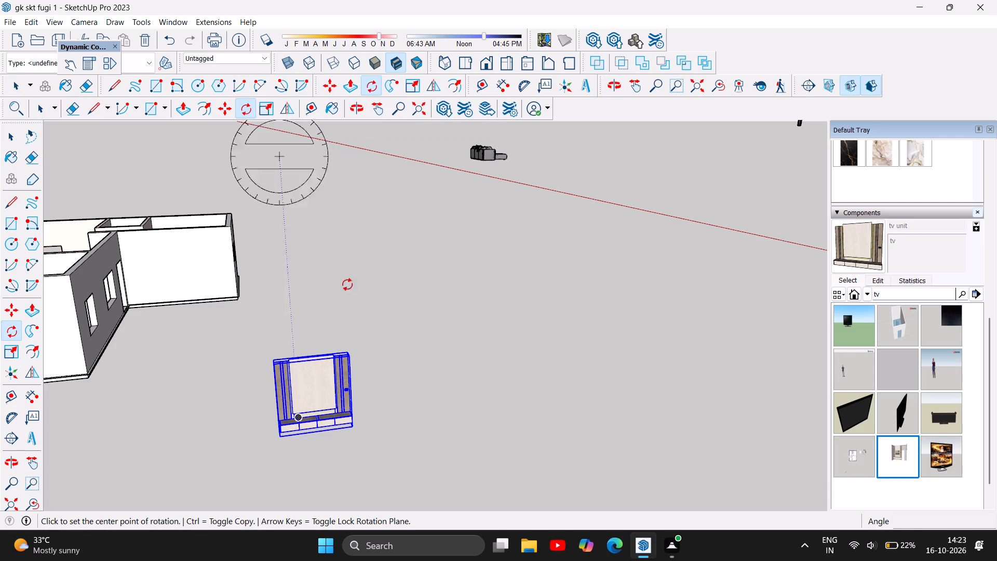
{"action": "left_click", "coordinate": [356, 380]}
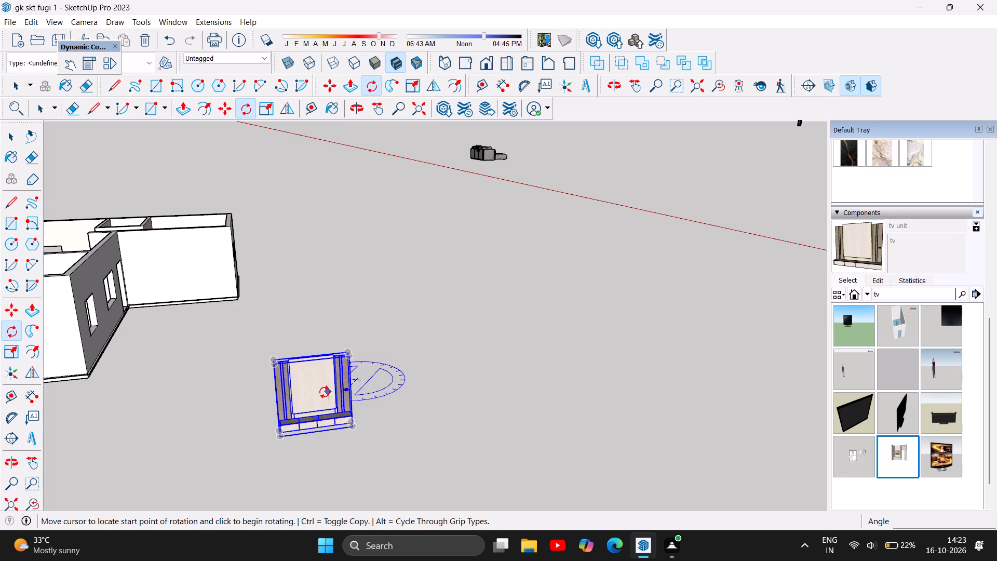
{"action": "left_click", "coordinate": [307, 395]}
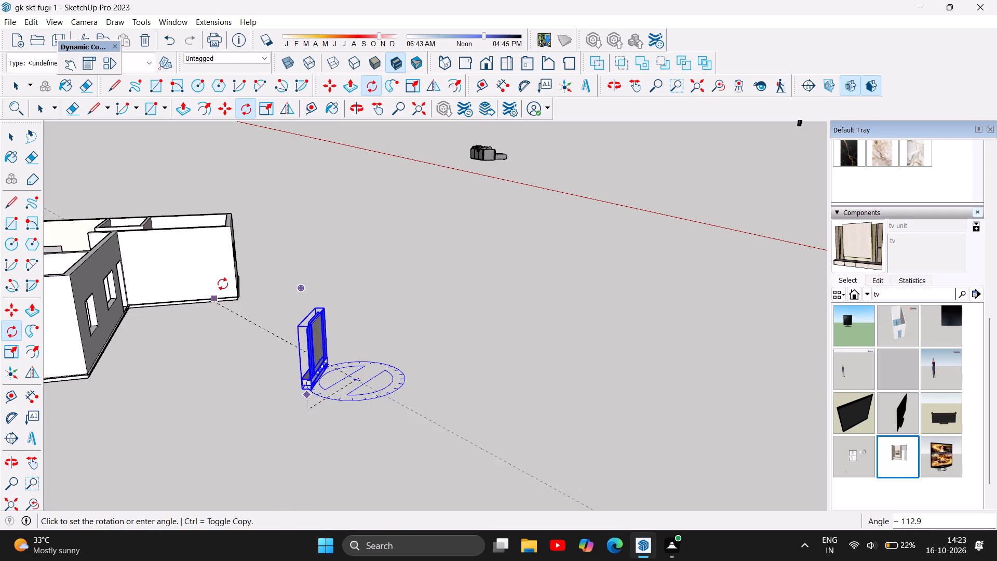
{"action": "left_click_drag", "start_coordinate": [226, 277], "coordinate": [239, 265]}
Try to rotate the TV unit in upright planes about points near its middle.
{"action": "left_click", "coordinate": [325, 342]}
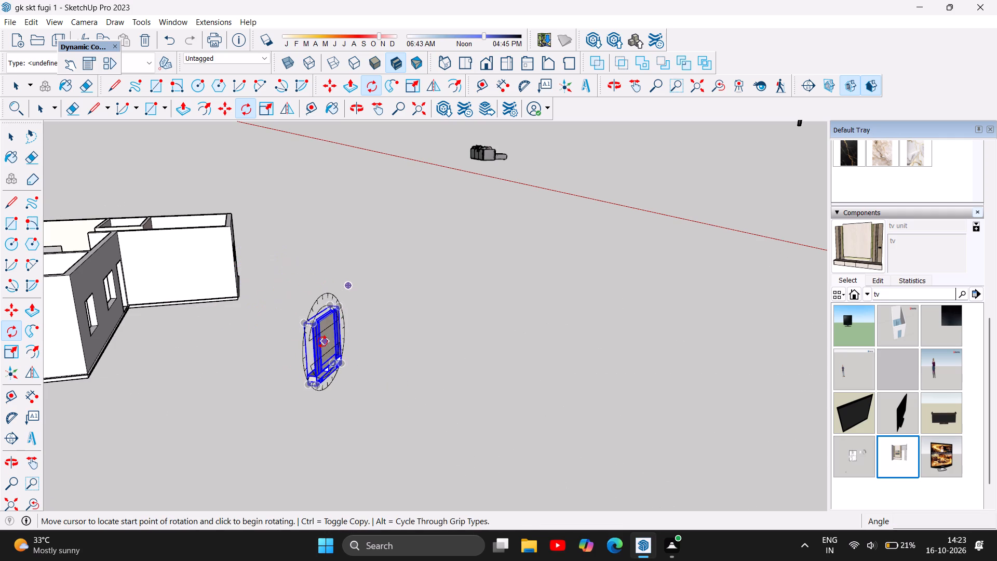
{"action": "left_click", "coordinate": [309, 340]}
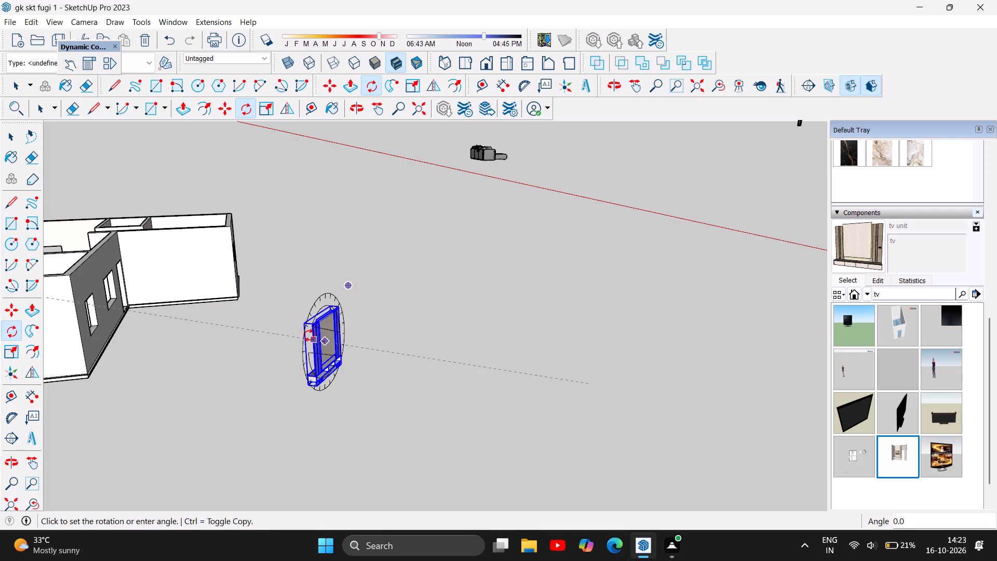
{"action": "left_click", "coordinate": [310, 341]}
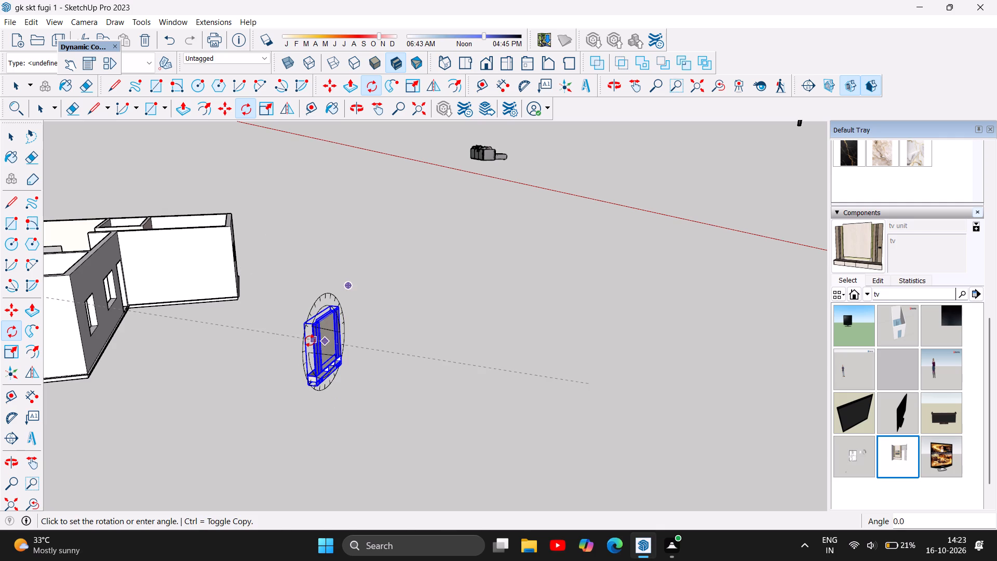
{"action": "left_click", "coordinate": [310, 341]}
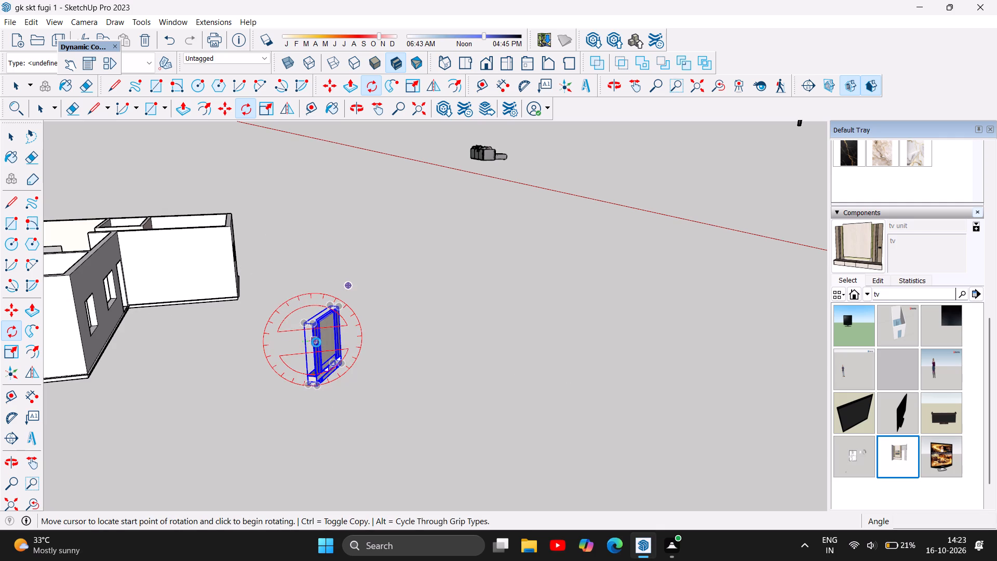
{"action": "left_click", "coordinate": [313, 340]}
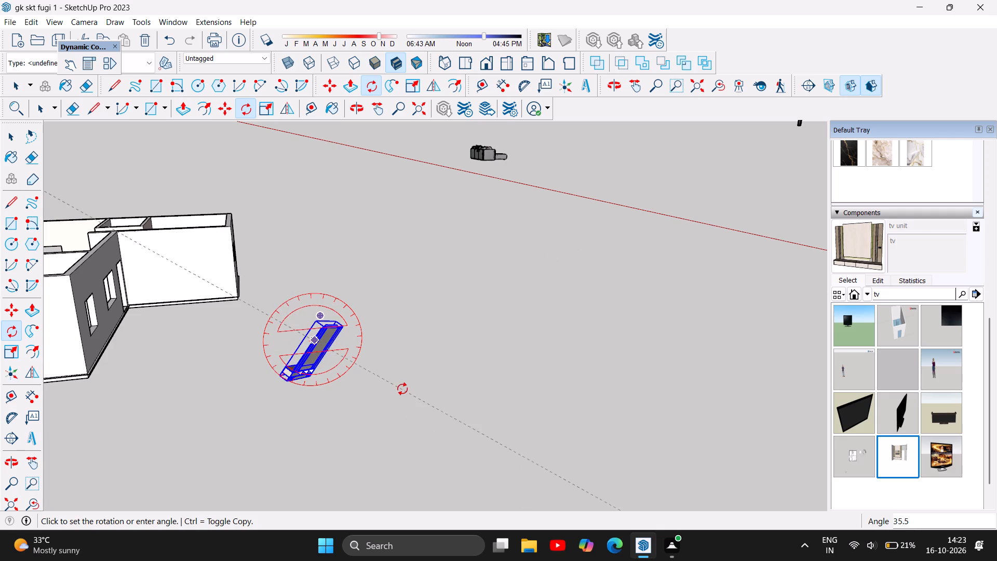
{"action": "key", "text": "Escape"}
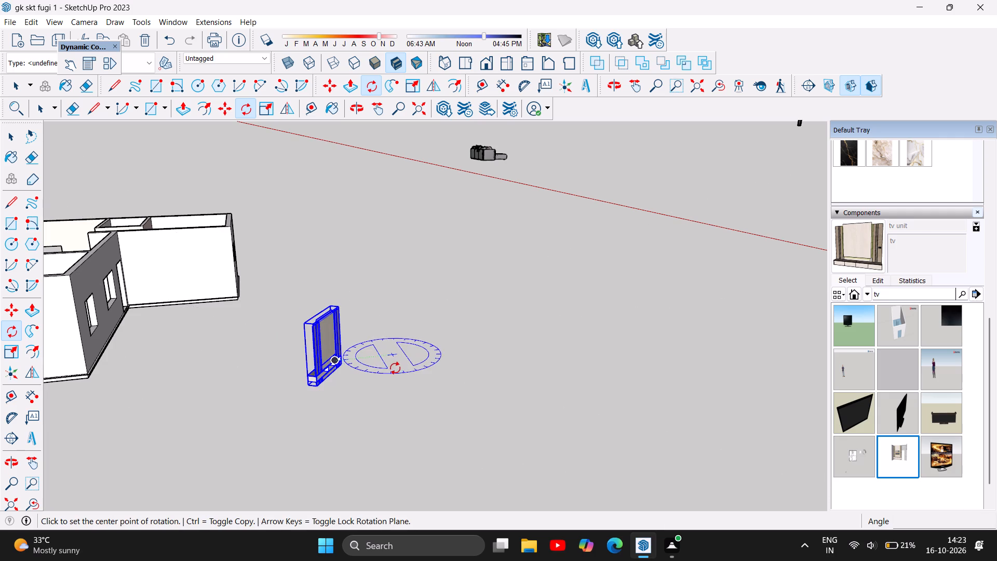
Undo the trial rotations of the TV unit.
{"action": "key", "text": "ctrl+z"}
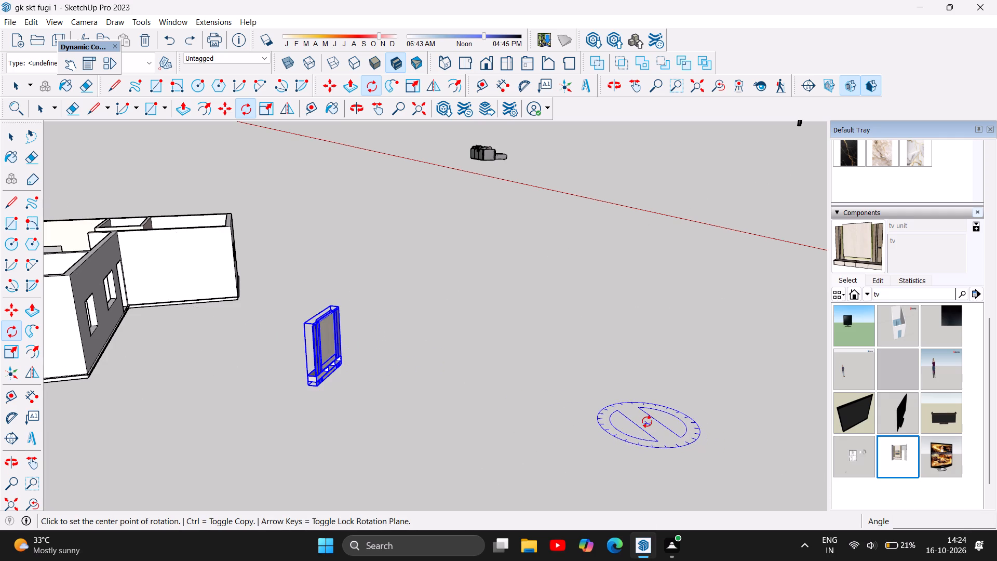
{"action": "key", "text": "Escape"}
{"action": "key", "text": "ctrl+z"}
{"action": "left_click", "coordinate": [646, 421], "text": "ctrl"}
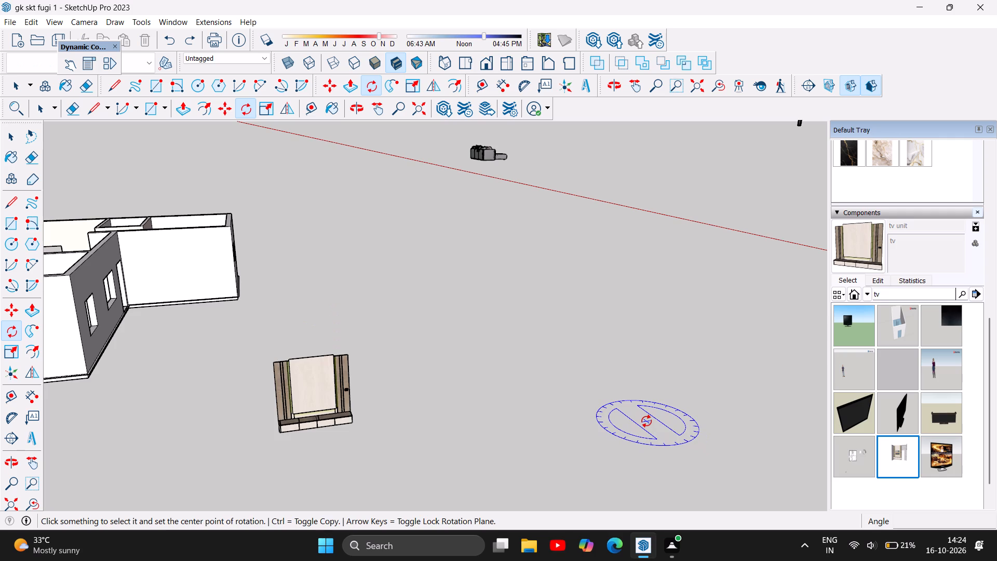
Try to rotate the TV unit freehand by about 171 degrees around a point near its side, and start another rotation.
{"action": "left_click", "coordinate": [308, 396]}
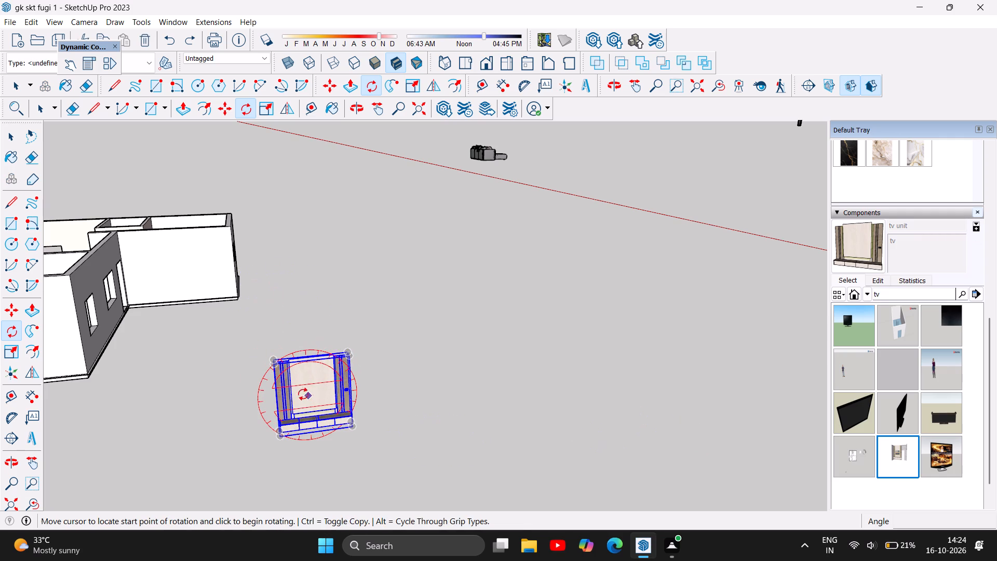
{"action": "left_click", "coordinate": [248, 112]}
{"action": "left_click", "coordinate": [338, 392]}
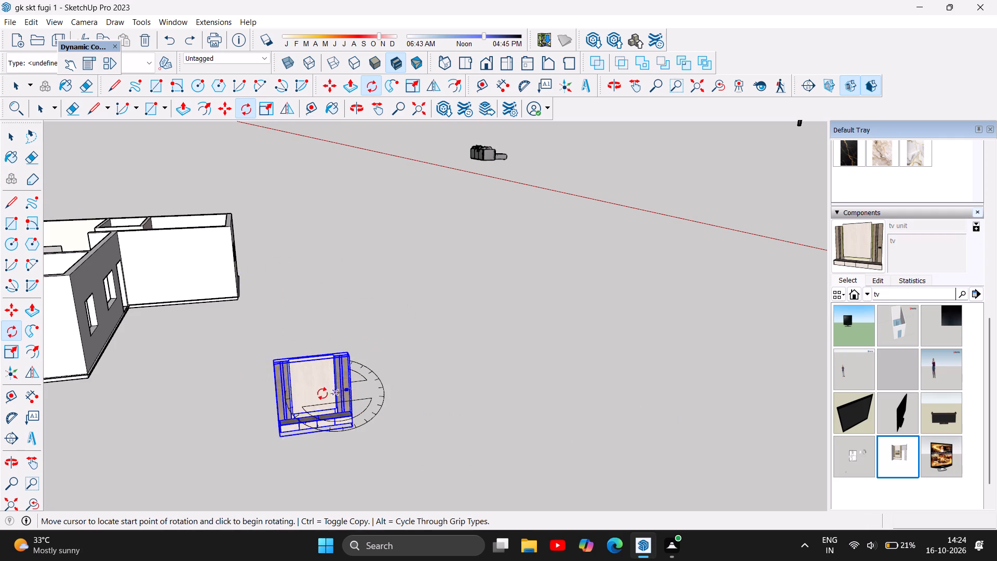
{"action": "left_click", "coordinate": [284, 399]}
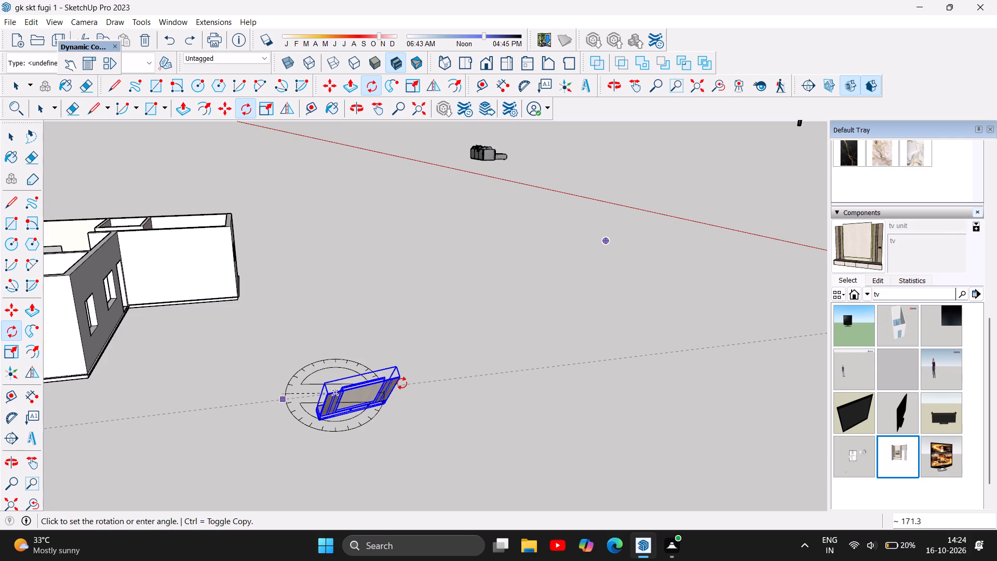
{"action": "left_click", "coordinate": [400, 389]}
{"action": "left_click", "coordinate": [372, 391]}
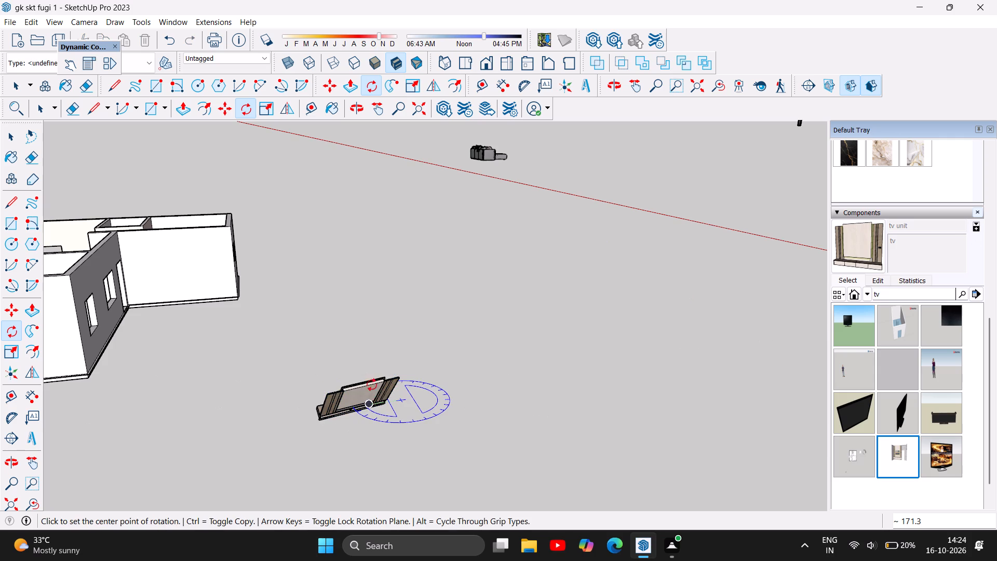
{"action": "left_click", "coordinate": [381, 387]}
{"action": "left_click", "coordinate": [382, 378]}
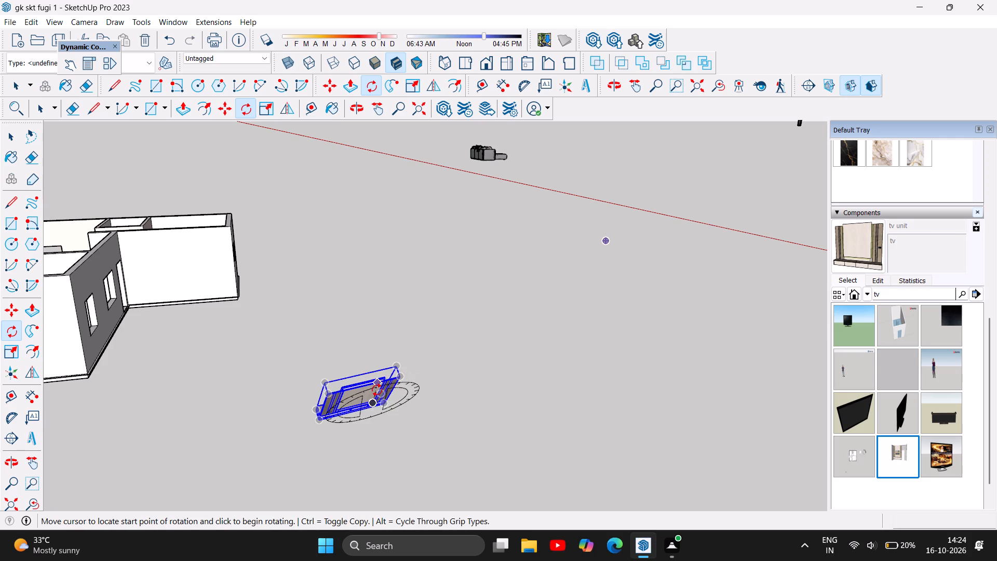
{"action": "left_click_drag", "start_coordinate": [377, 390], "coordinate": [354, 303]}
Delete the TV unit standing outside the house.
{"action": "key", "text": "Delete"}
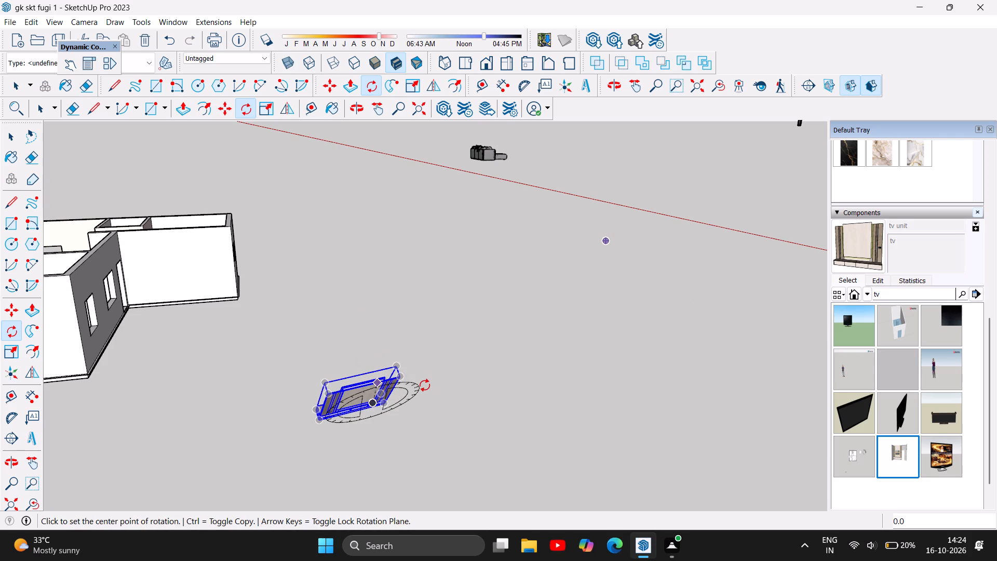
Examine the house's front facade with its door and windows, and the living area seen from above.
{"action": "scroll", "coordinate": [425, 385], "scroll_direction": "up", "scroll_amount": 1}
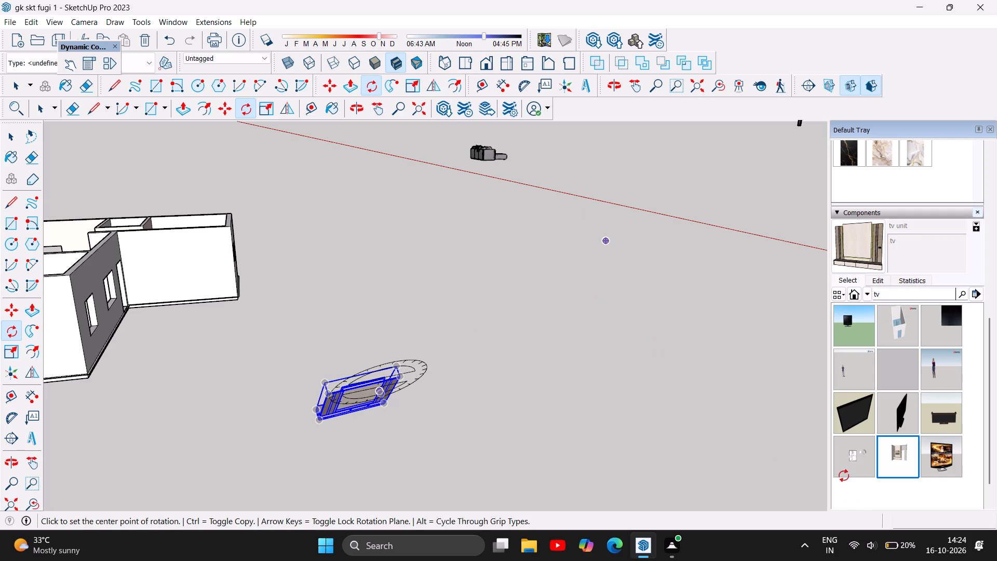
{"action": "scroll", "coordinate": [406, 432], "scroll_direction": "down", "scroll_amount": 1}
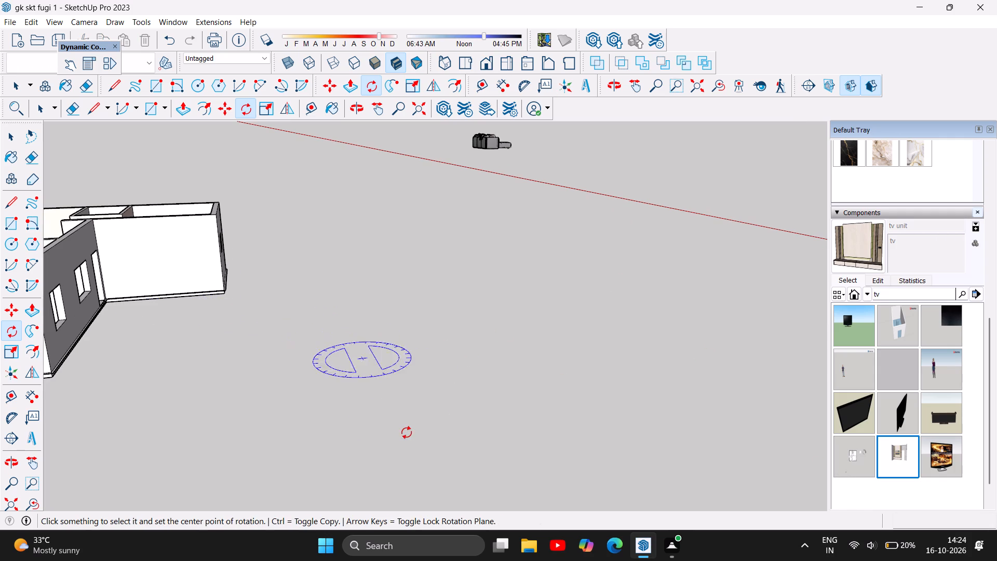
{"action": "scroll", "coordinate": [407, 433], "scroll_direction": "down", "scroll_amount": 6}
{"action": "left_click", "coordinate": [362, 109]}
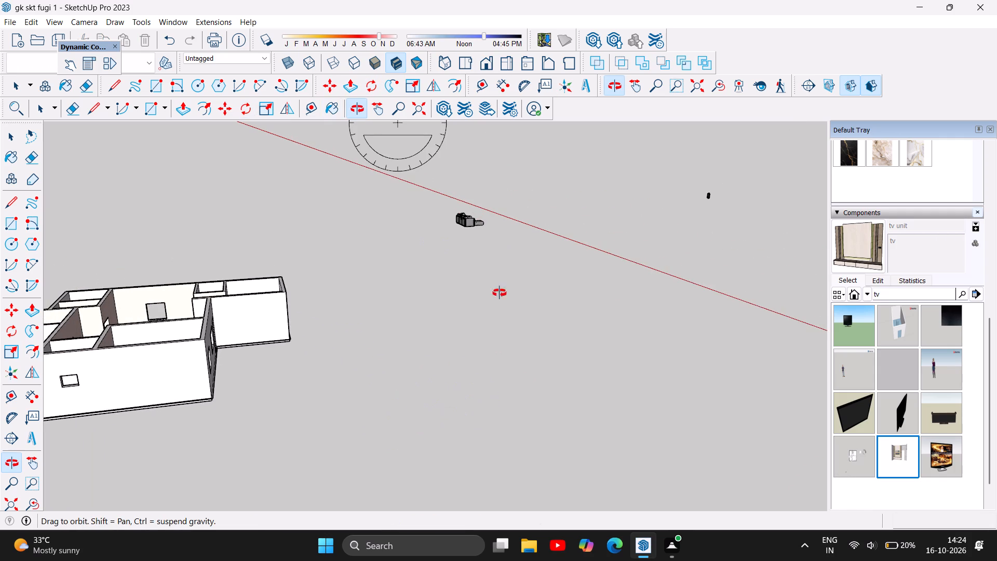
{"action": "left_click_drag", "start_coordinate": [491, 377], "coordinate": [193, 386]}
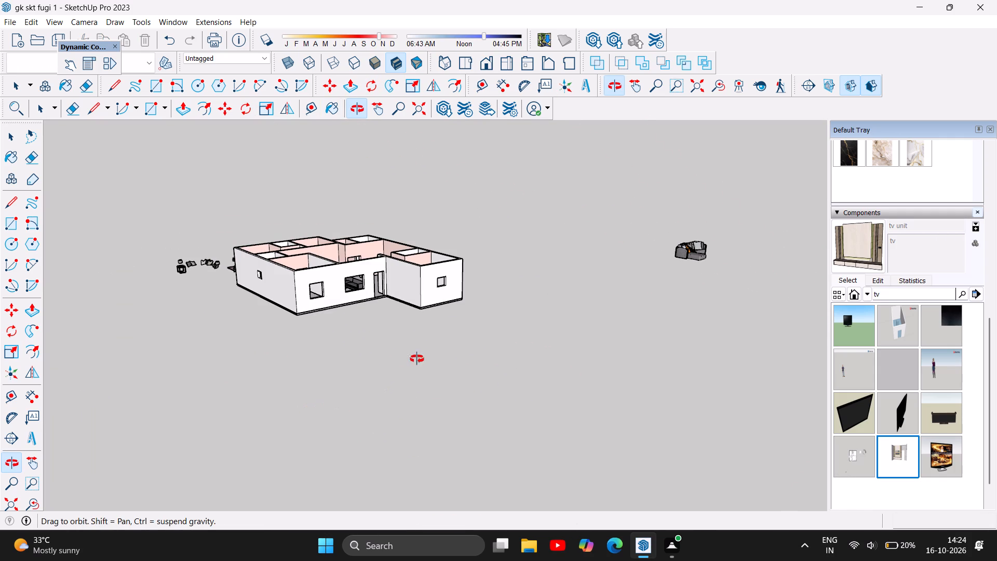
{"action": "left_click_drag", "start_coordinate": [505, 242], "coordinate": [372, 244]}
{"action": "scroll", "coordinate": [378, 242], "scroll_direction": "up", "scroll_amount": 6}
{"action": "scroll", "coordinate": [379, 290], "scroll_direction": "up", "scroll_amount": 7}
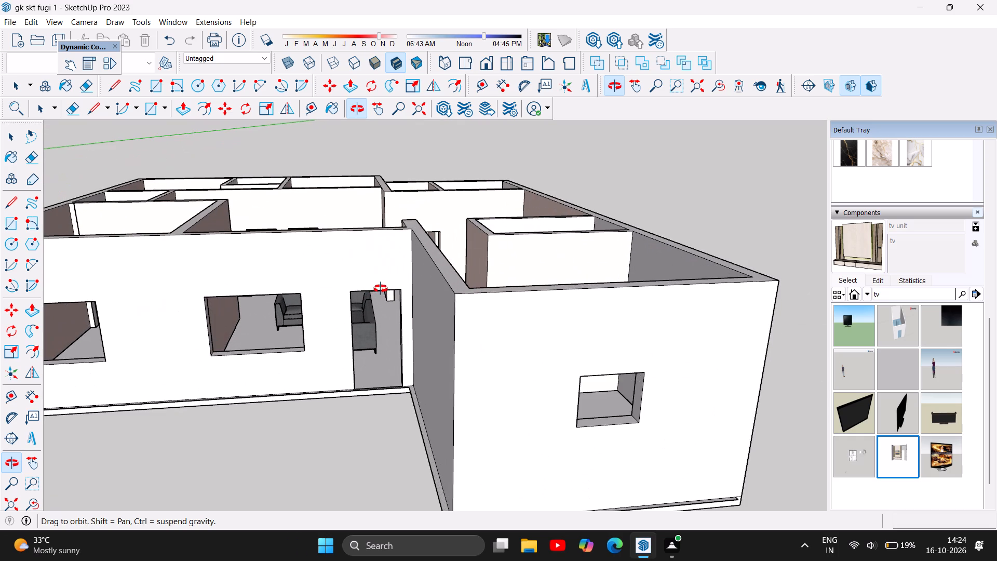
{"action": "left_click_drag", "start_coordinate": [348, 380], "coordinate": [361, 327]}
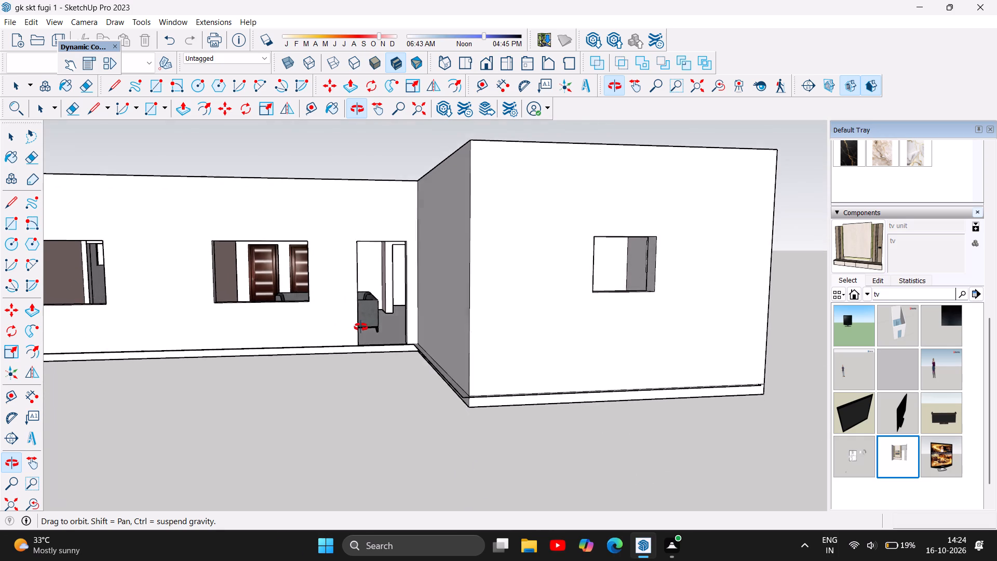
{"action": "left_click_drag", "start_coordinate": [361, 327], "coordinate": [419, 406]}
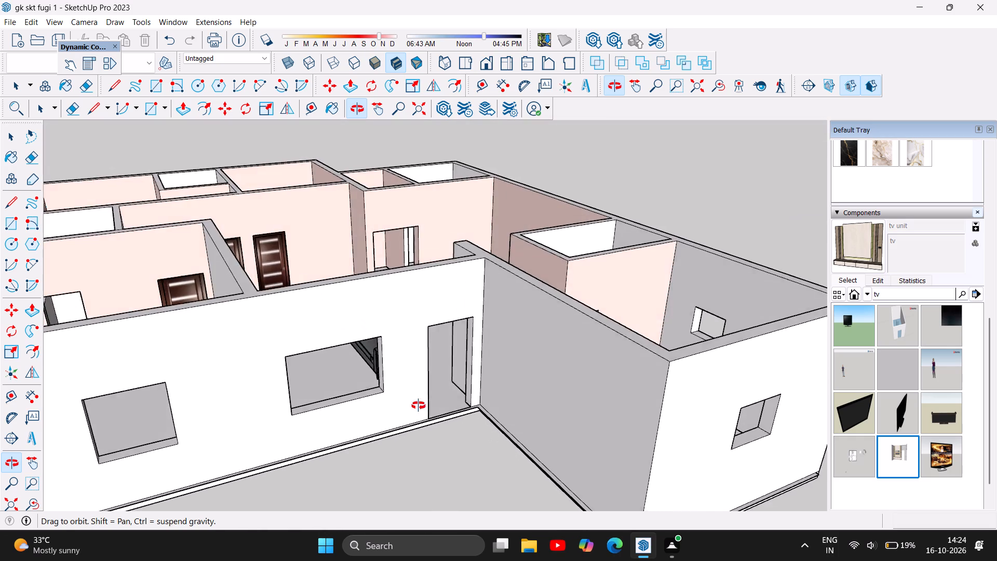
{"action": "left_click_drag", "start_coordinate": [419, 406], "coordinate": [447, 338]}
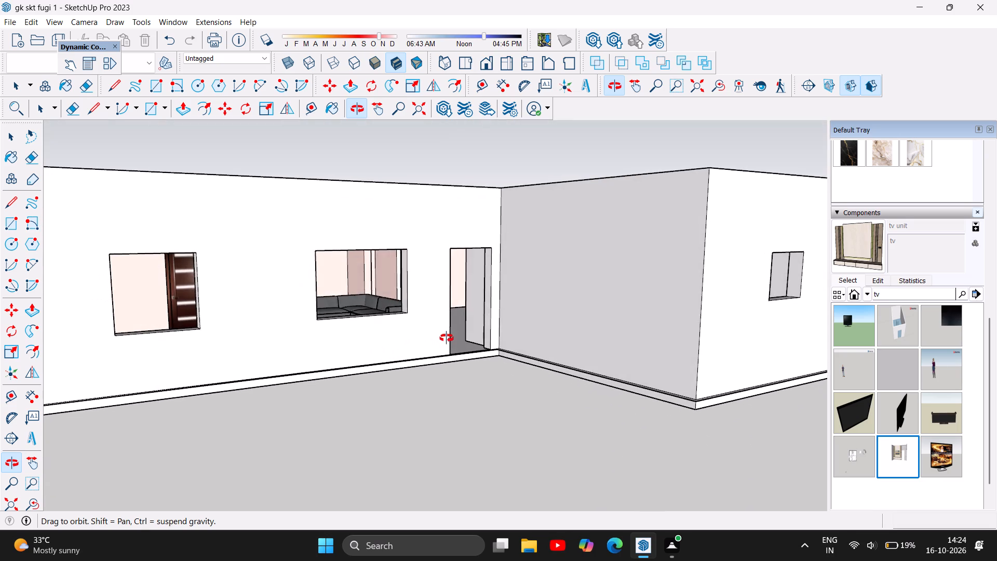
{"action": "left_click_drag", "start_coordinate": [447, 338], "coordinate": [466, 327]}
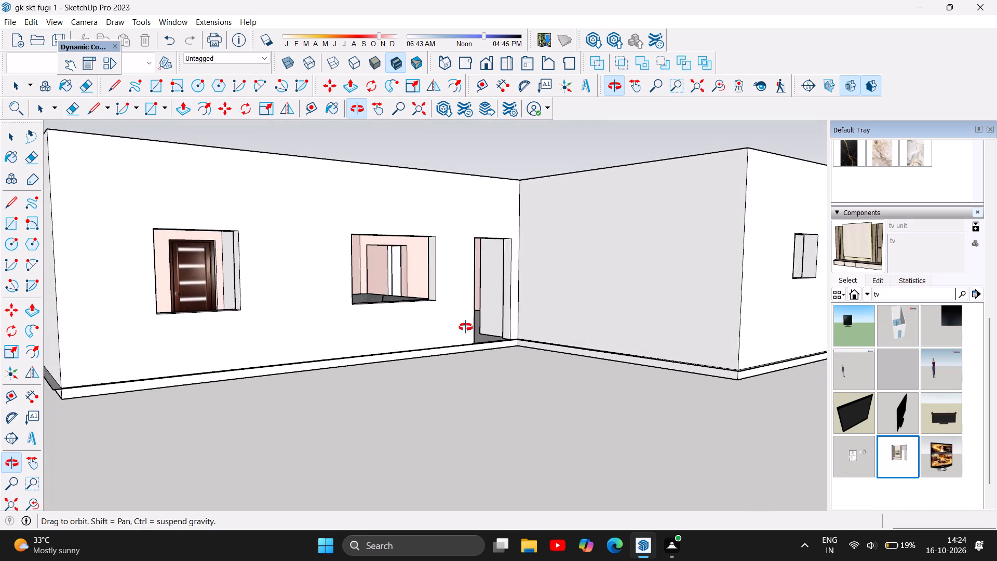
{"action": "left_click_drag", "start_coordinate": [466, 327], "coordinate": [462, 328]}
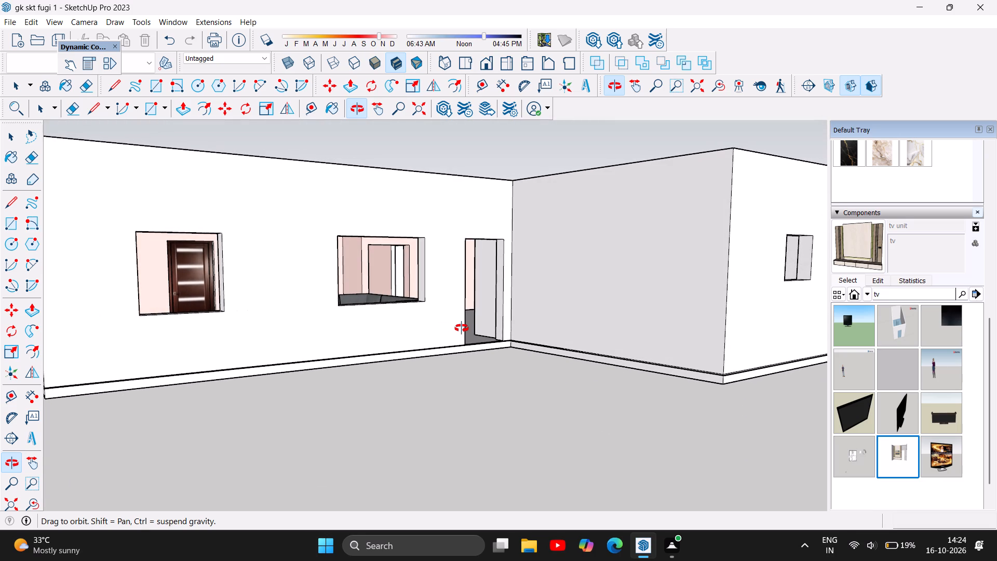
{"action": "left_click_drag", "start_coordinate": [462, 328], "coordinate": [299, 330]}
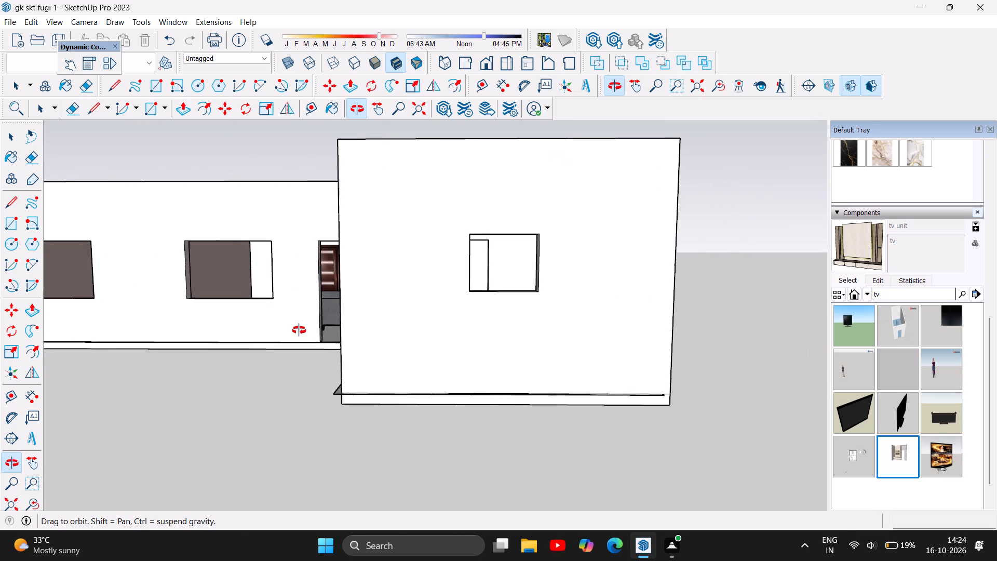
{"action": "left_click_drag", "start_coordinate": [299, 330], "coordinate": [278, 399]}
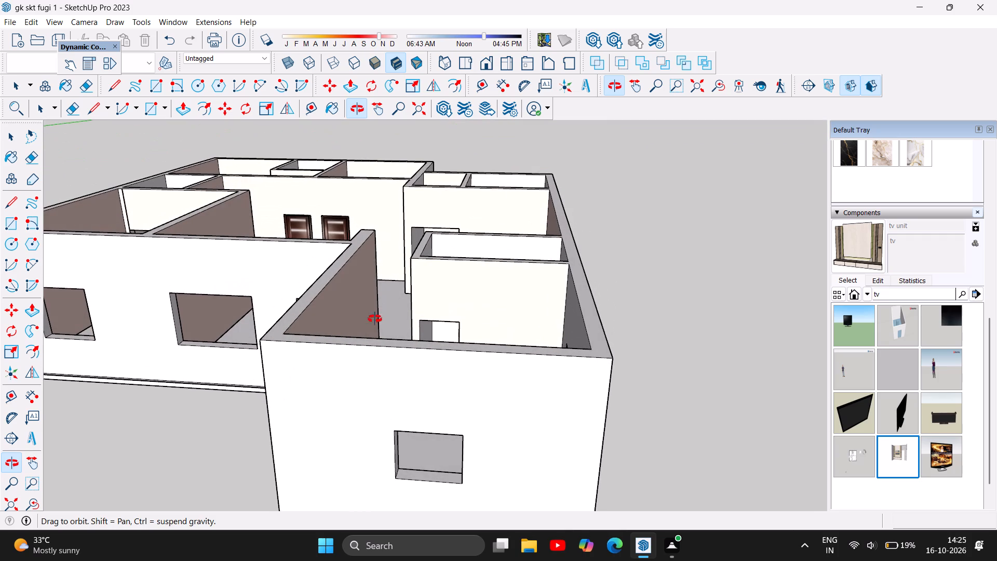
{"action": "left_click_drag", "start_coordinate": [403, 308], "coordinate": [424, 377]}
{"action": "scroll", "coordinate": [468, 313], "scroll_direction": "down", "scroll_amount": 3}
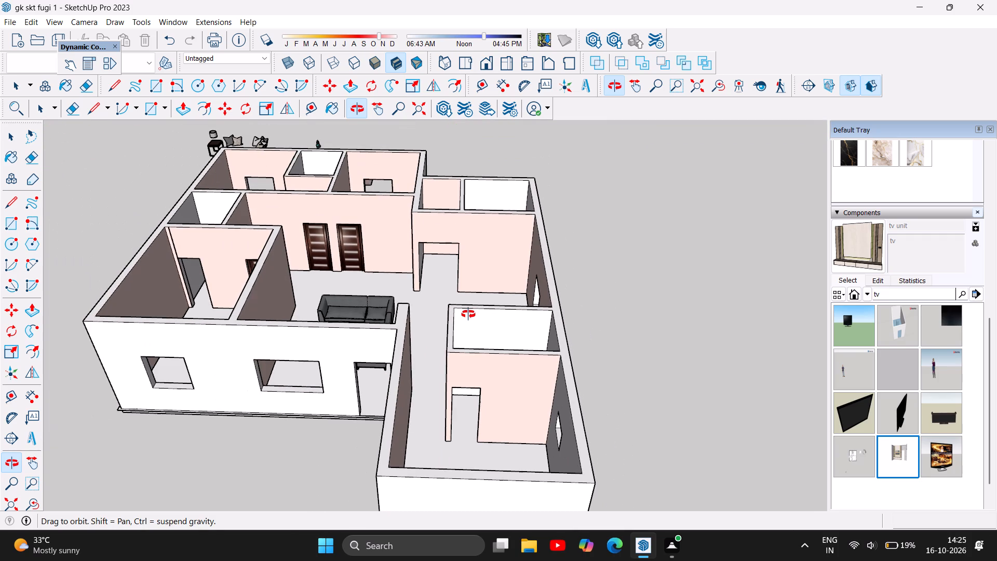
{"action": "left_click_drag", "start_coordinate": [419, 303], "coordinate": [438, 403]}
{"action": "right_click", "coordinate": [425, 356]}
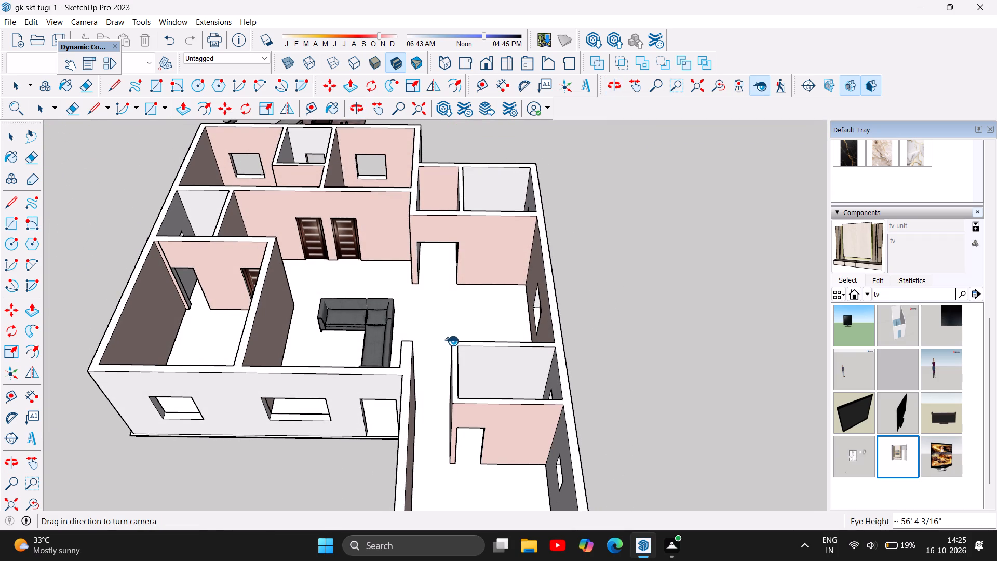
{"action": "key", "text": "Escape"}
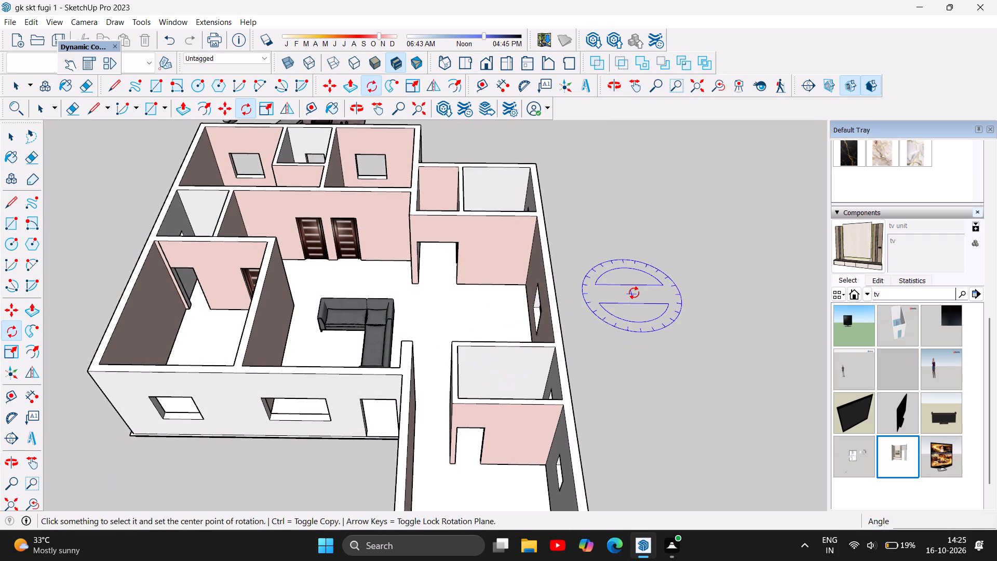
{"action": "key", "text": "Escape"}
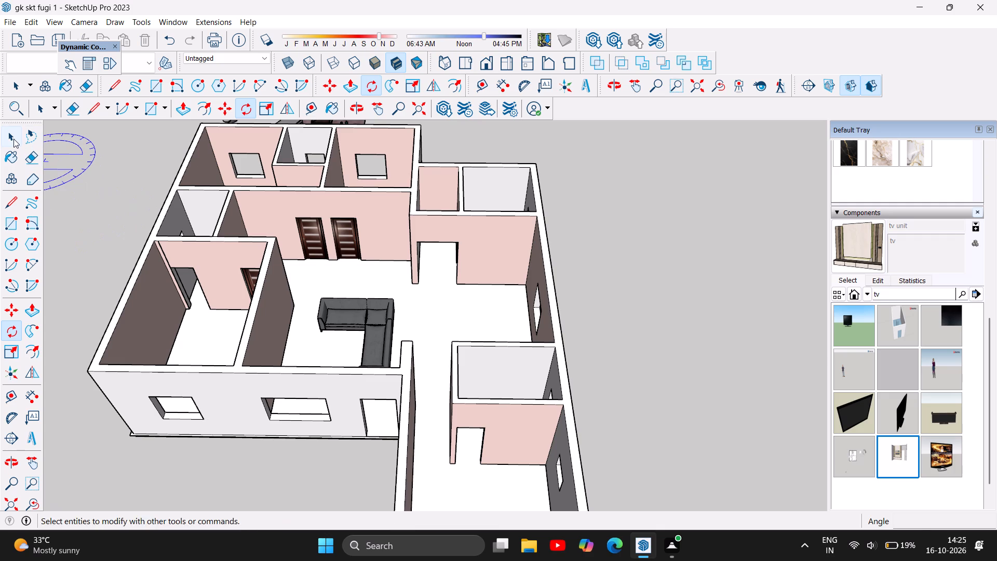
{"action": "left_click", "coordinate": [14, 139]}
{"action": "key", "text": "Escape"}
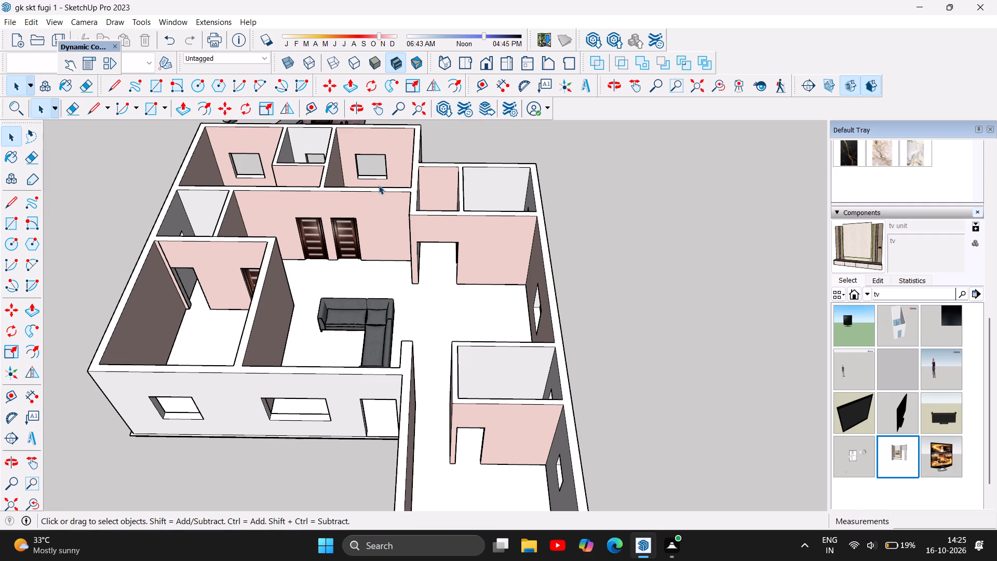
Examine the projecting front room and the overall room layout of the roofless house from above.
{"action": "right_click_drag", "start_coordinate": [513, 330], "coordinate": [518, 333]}
{"action": "scroll", "coordinate": [519, 334], "scroll_direction": "down", "scroll_amount": 4}
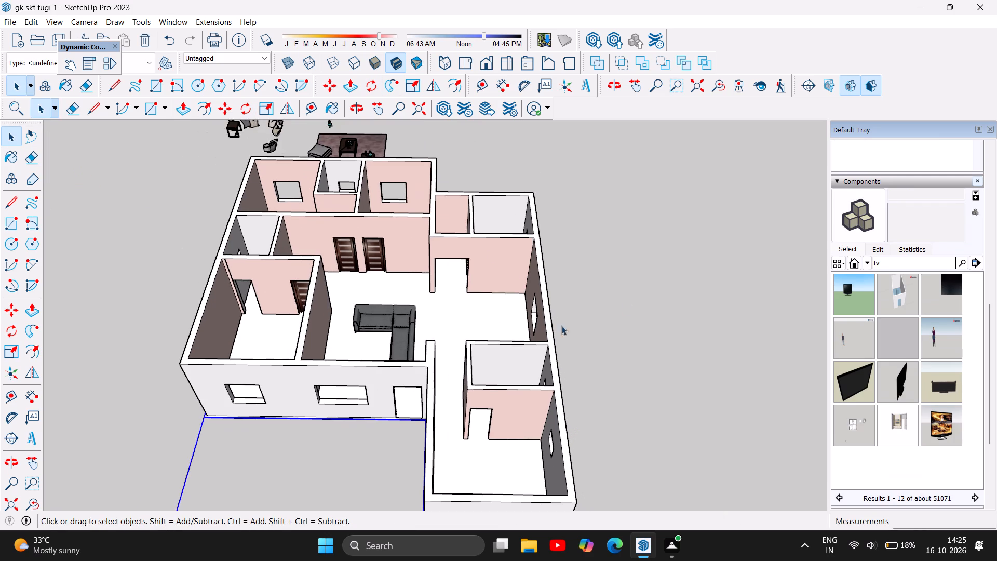
{"action": "scroll", "coordinate": [665, 278], "scroll_direction": "down", "scroll_amount": 4}
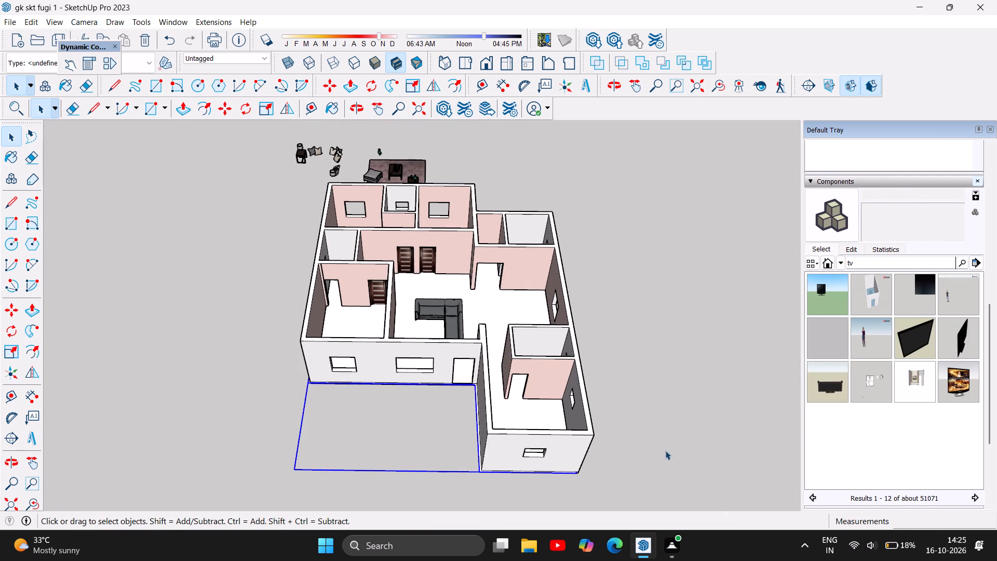
{"action": "scroll", "coordinate": [635, 461], "scroll_direction": "up", "scroll_amount": 4}
{"action": "scroll", "coordinate": [577, 438], "scroll_direction": "up", "scroll_amount": 5}
{"action": "scroll", "coordinate": [541, 394], "scroll_direction": "up", "scroll_amount": 1}
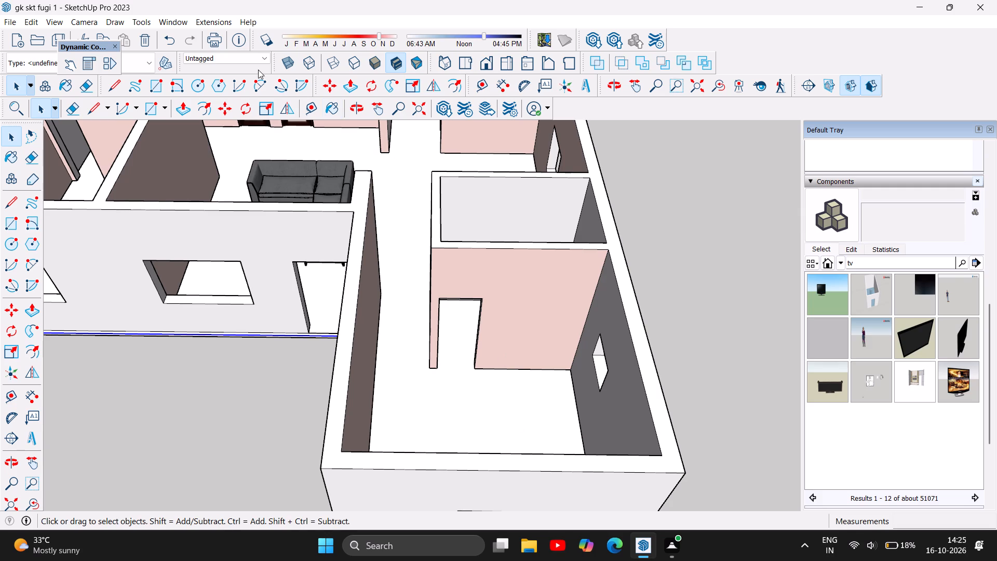
{"action": "left_click", "coordinate": [363, 110]}
{"action": "left_click_drag", "start_coordinate": [540, 343], "coordinate": [540, 413]}
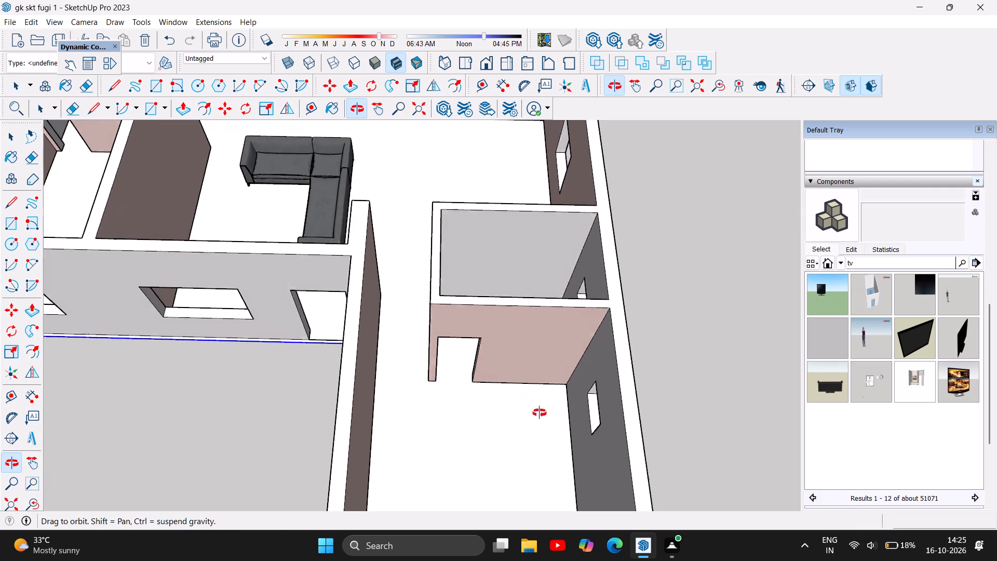
{"action": "left_click_drag", "start_coordinate": [540, 413], "coordinate": [546, 432]}
{"action": "scroll", "coordinate": [542, 428], "scroll_direction": "down", "scroll_amount": 12}
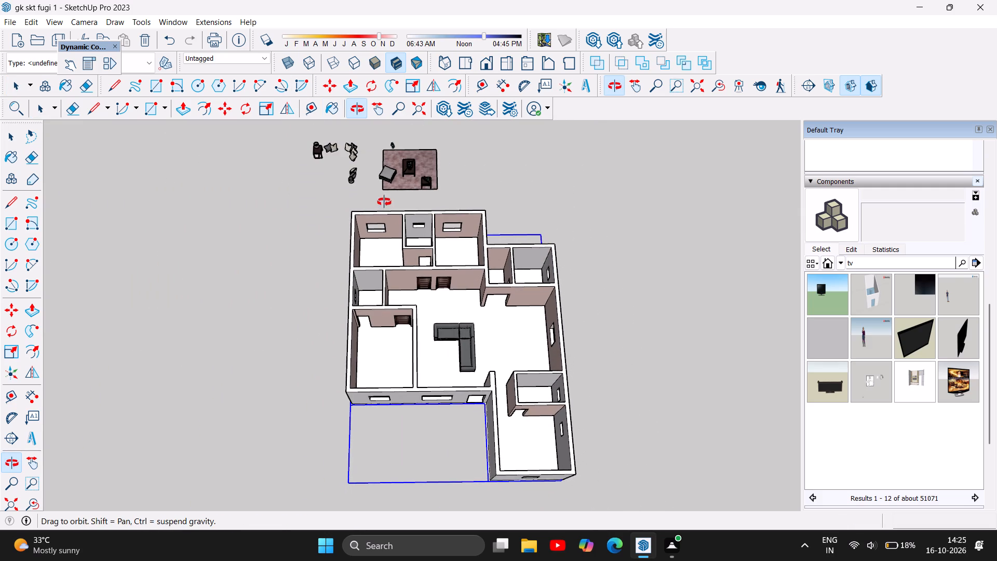
Examine the rear rooms of the roofless house, their windows and doorways, from above and from the side.
{"action": "scroll", "coordinate": [398, 207], "scroll_direction": "up", "scroll_amount": 12}
{"action": "scroll", "coordinate": [385, 281], "scroll_direction": "up", "scroll_amount": 5}
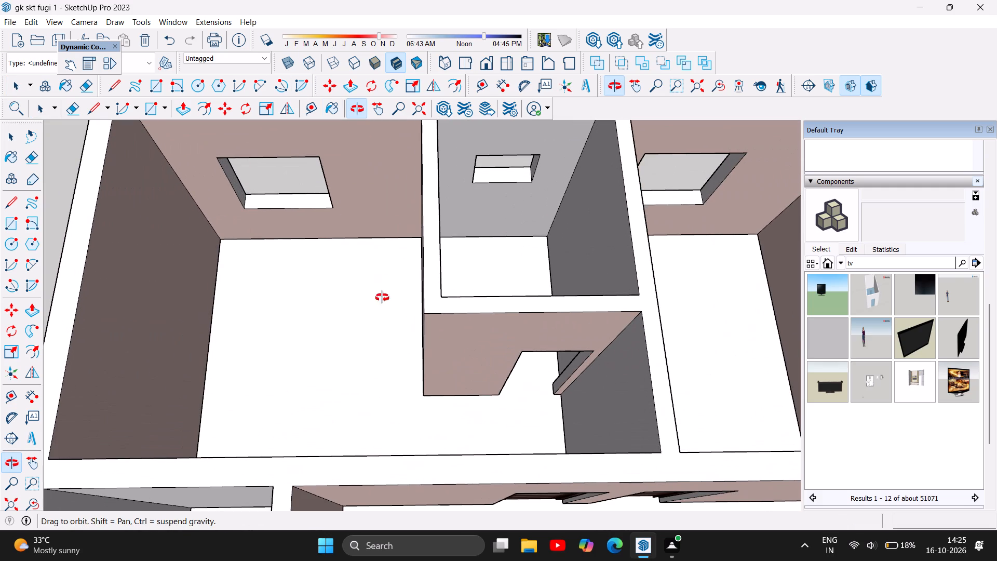
{"action": "scroll", "coordinate": [331, 273], "scroll_direction": "down", "scroll_amount": 5}
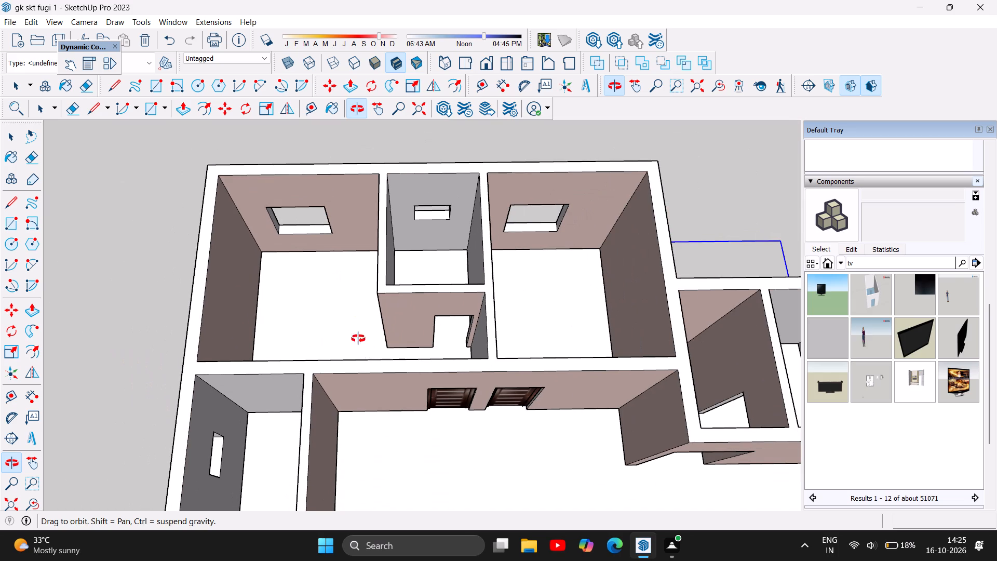
{"action": "scroll", "coordinate": [362, 308], "scroll_direction": "down", "scroll_amount": 1}
{"action": "scroll", "coordinate": [398, 300], "scroll_direction": "up", "scroll_amount": 2}
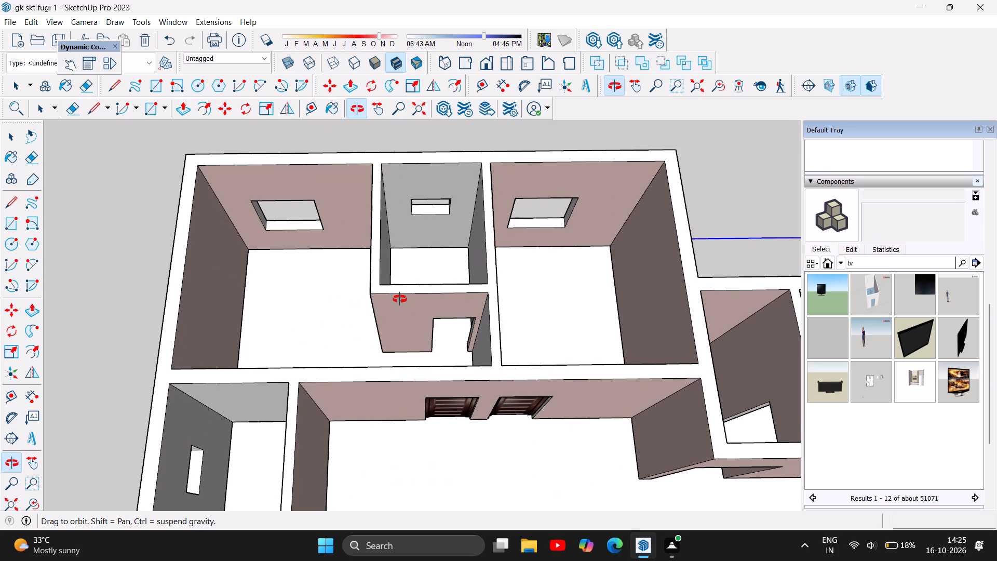
{"action": "scroll", "coordinate": [401, 299], "scroll_direction": "up", "scroll_amount": 1}
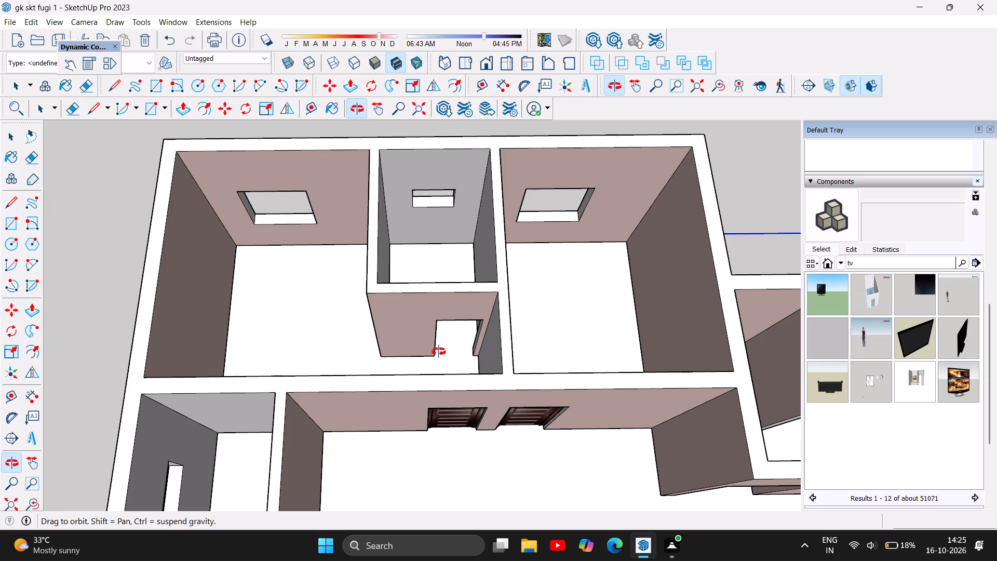
{"action": "left_click_drag", "start_coordinate": [447, 359], "coordinate": [183, 330]}
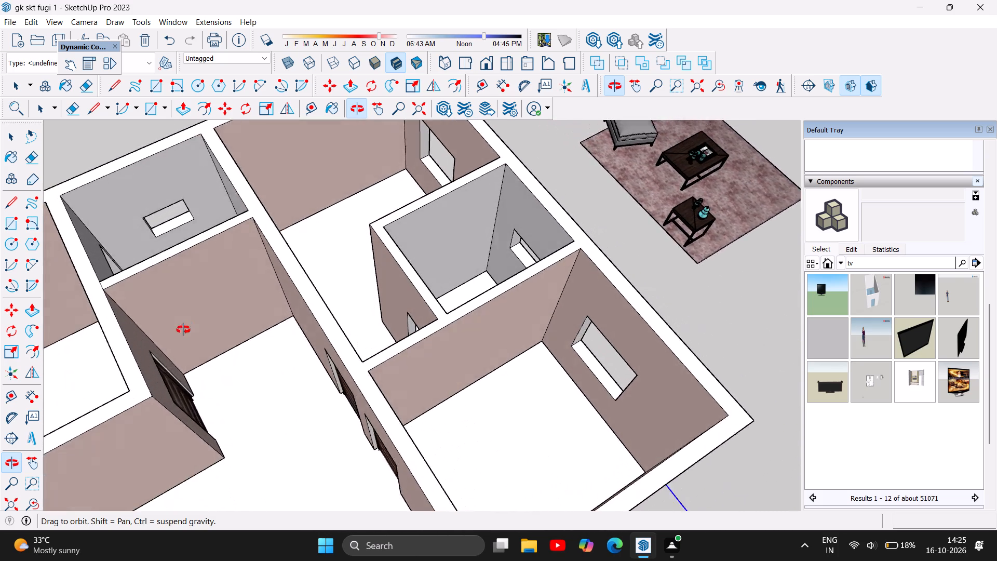
{"action": "left_click_drag", "start_coordinate": [183, 330], "coordinate": [160, 324]}
{"action": "left_click_drag", "start_coordinate": [414, 285], "coordinate": [285, 283]}
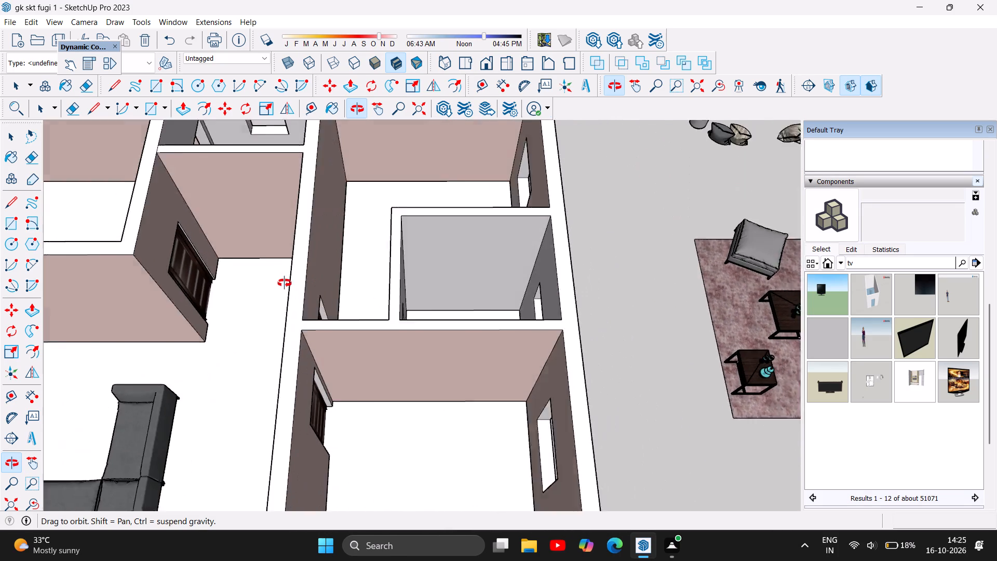
{"action": "left_click_drag", "start_coordinate": [285, 283], "coordinate": [271, 275]}
{"action": "left_click_drag", "start_coordinate": [392, 196], "coordinate": [376, 295]}
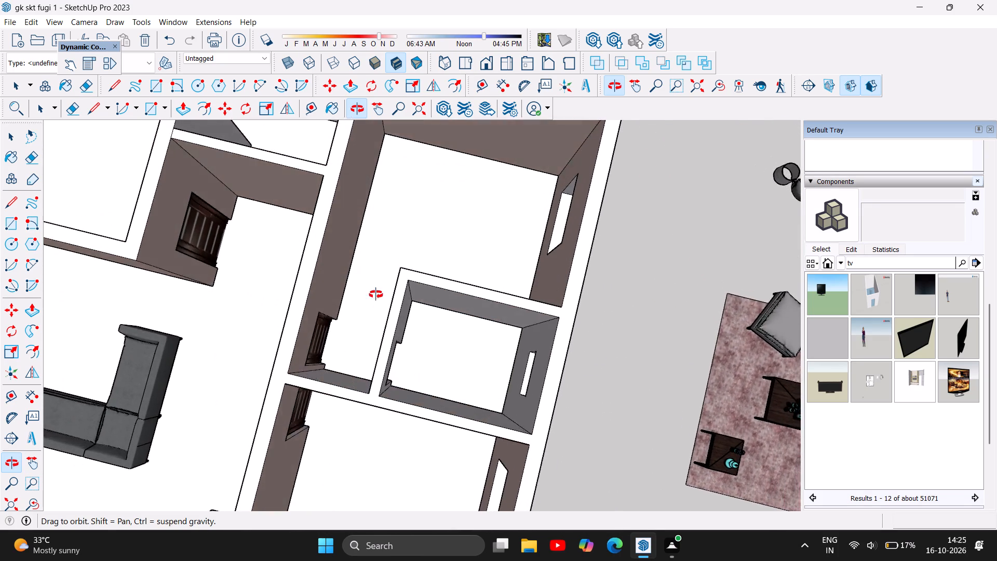
{"action": "left_click_drag", "start_coordinate": [376, 295], "coordinate": [414, 214]}
Examine the rear corner room beside the small enclosed room, including its windowless end wall and floor.
{"action": "scroll", "coordinate": [459, 143], "scroll_direction": "up", "scroll_amount": 6}
{"action": "left_click_drag", "start_coordinate": [374, 353], "coordinate": [445, 234]}
{"action": "scroll", "coordinate": [279, 234], "scroll_direction": "up", "scroll_amount": 2}
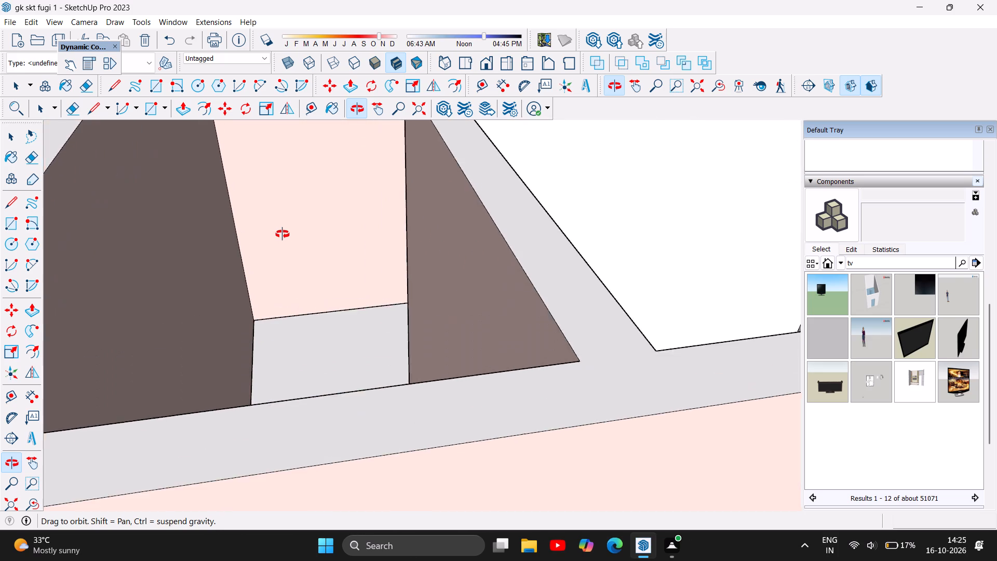
{"action": "scroll", "coordinate": [282, 234], "scroll_direction": "up", "scroll_amount": 2}
{"action": "left_click_drag", "start_coordinate": [359, 398], "coordinate": [349, 407]}
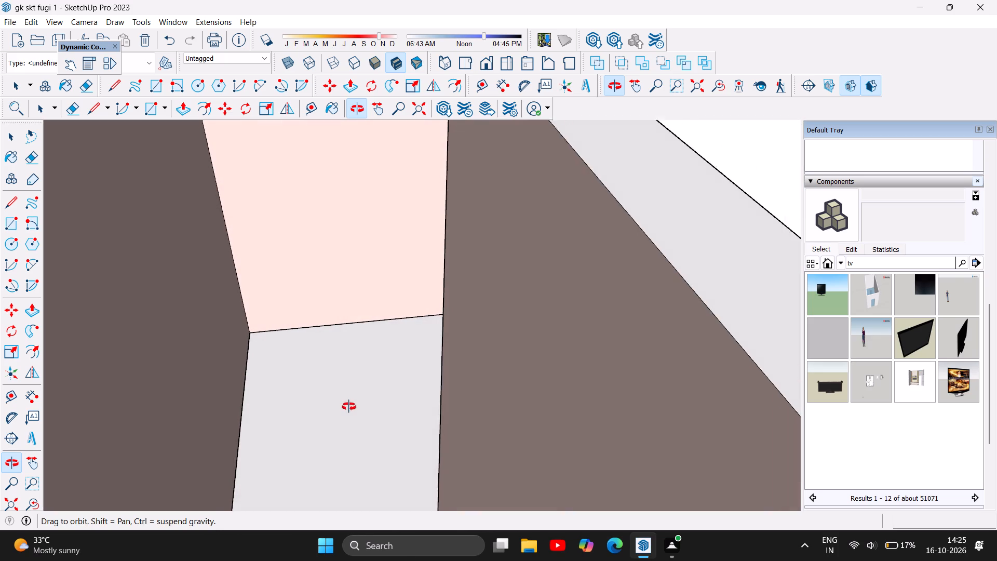
{"action": "left_click_drag", "start_coordinate": [349, 407], "coordinate": [352, 405]}
{"action": "left_click_drag", "start_coordinate": [328, 352], "coordinate": [372, 371]}
{"action": "scroll", "coordinate": [304, 368], "scroll_direction": "down", "scroll_amount": 3}
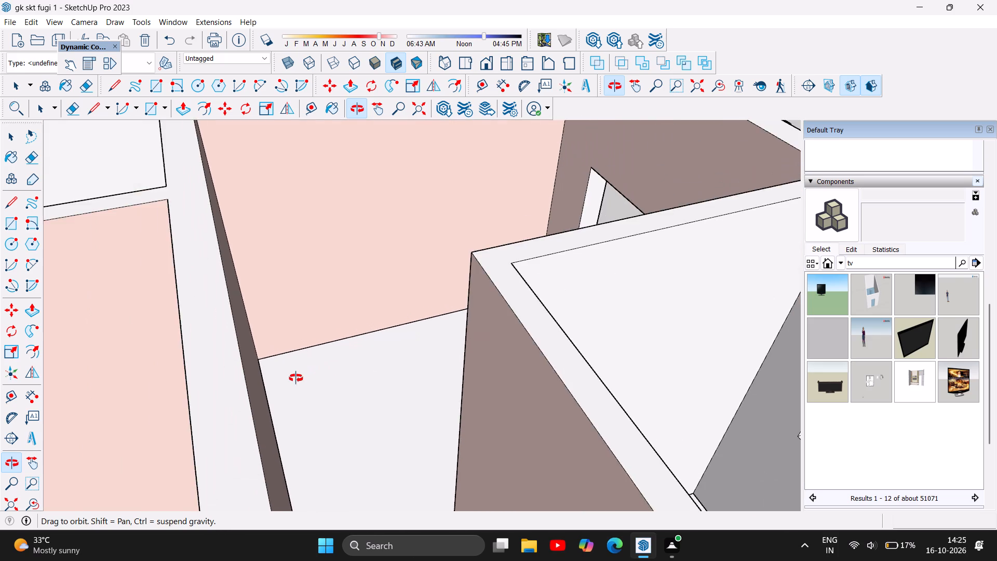
{"action": "scroll", "coordinate": [296, 378], "scroll_direction": "down", "scroll_amount": 2}
{"action": "scroll", "coordinate": [354, 335], "scroll_direction": "down", "scroll_amount": 4}
{"action": "left_click_drag", "start_coordinate": [420, 283], "coordinate": [375, 325]}
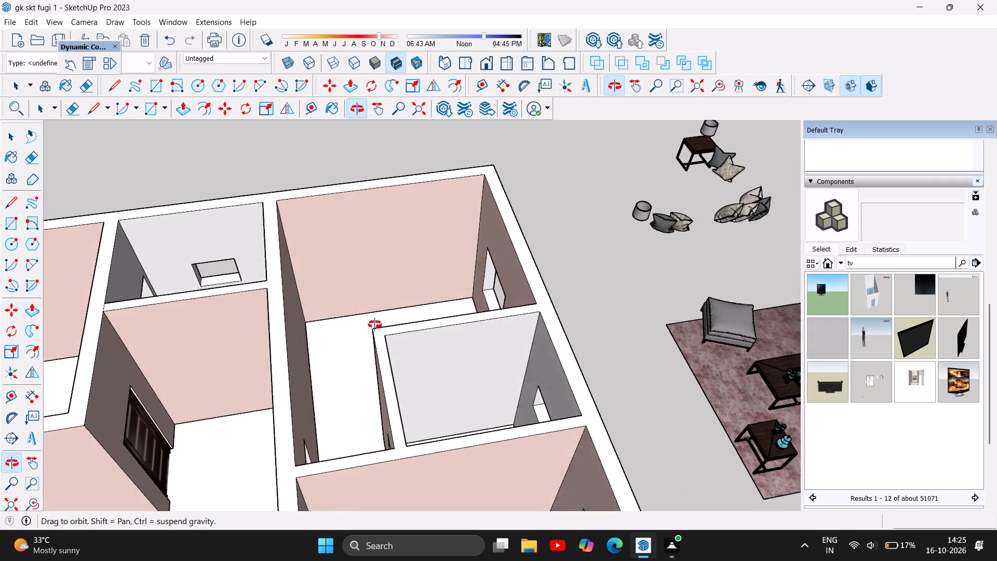
{"action": "left_click_drag", "start_coordinate": [375, 325], "coordinate": [318, 322]}
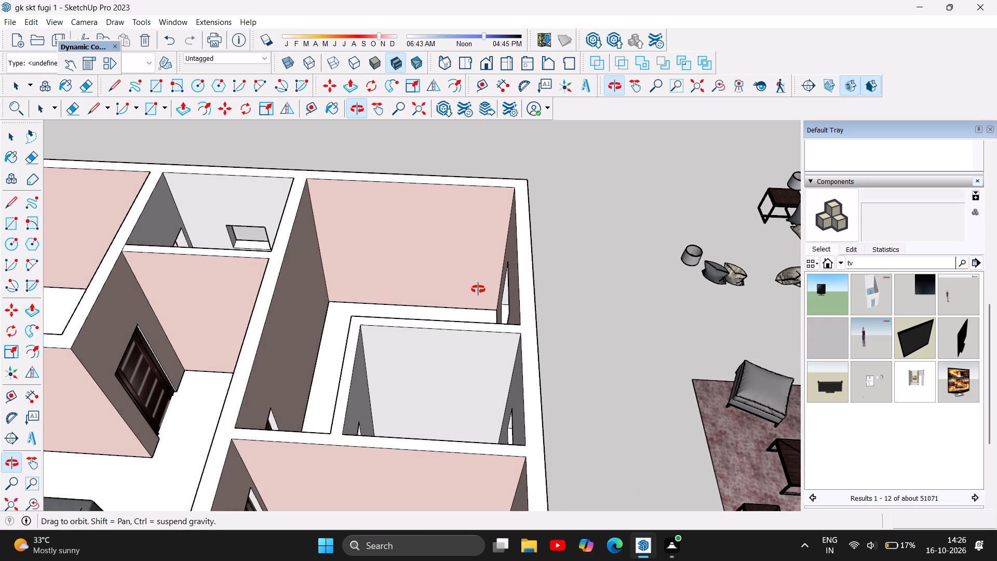
{"action": "scroll", "coordinate": [478, 277], "scroll_direction": "up", "scroll_amount": 5}
{"action": "scroll", "coordinate": [358, 393], "scroll_direction": "up", "scroll_amount": 3}
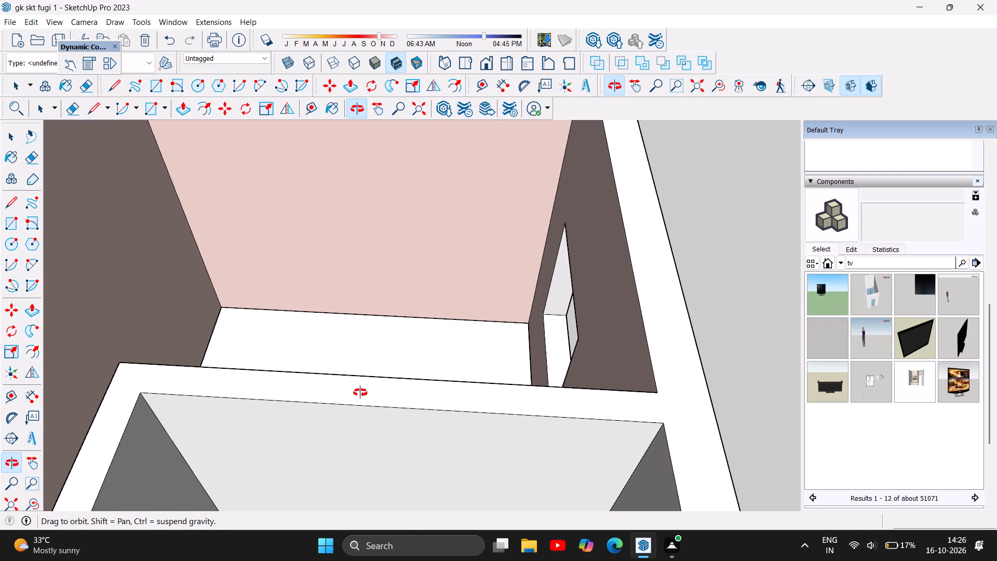
{"action": "left_click_drag", "start_coordinate": [364, 394], "coordinate": [386, 447]}
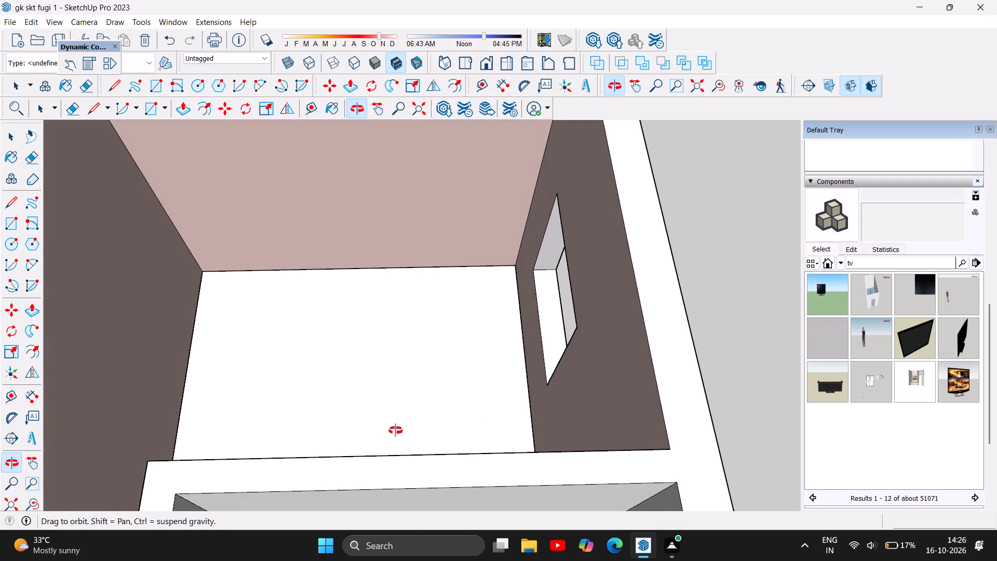
{"action": "scroll", "coordinate": [396, 429], "scroll_direction": "down", "scroll_amount": 5}
{"action": "scroll", "coordinate": [397, 403], "scroll_direction": "up", "scroll_amount": 2}
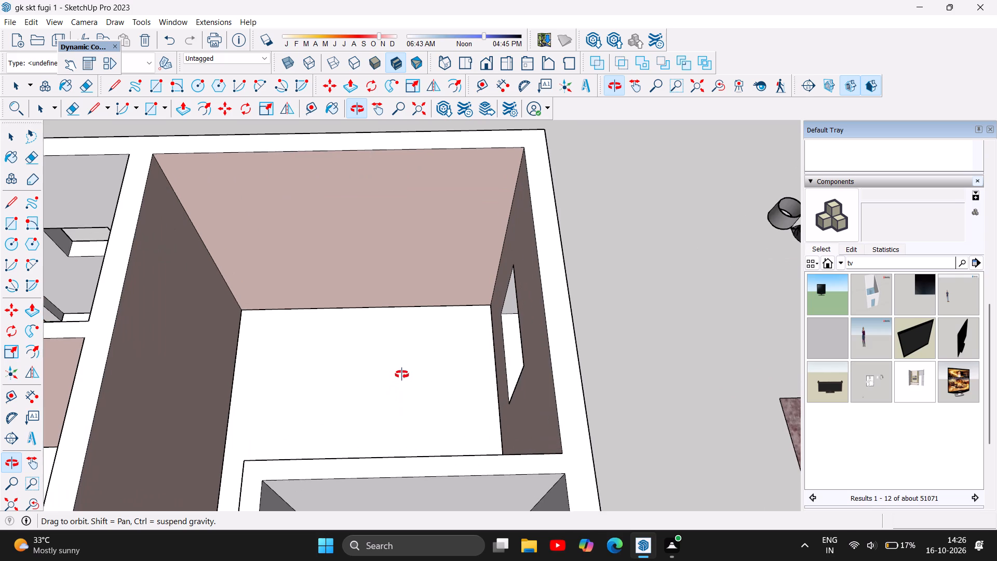
Trace the base of the corner room's windowless end wall and mark a 7' height on both its vertical corner edges with lines.
{"action": "left_click", "coordinate": [11, 140]}
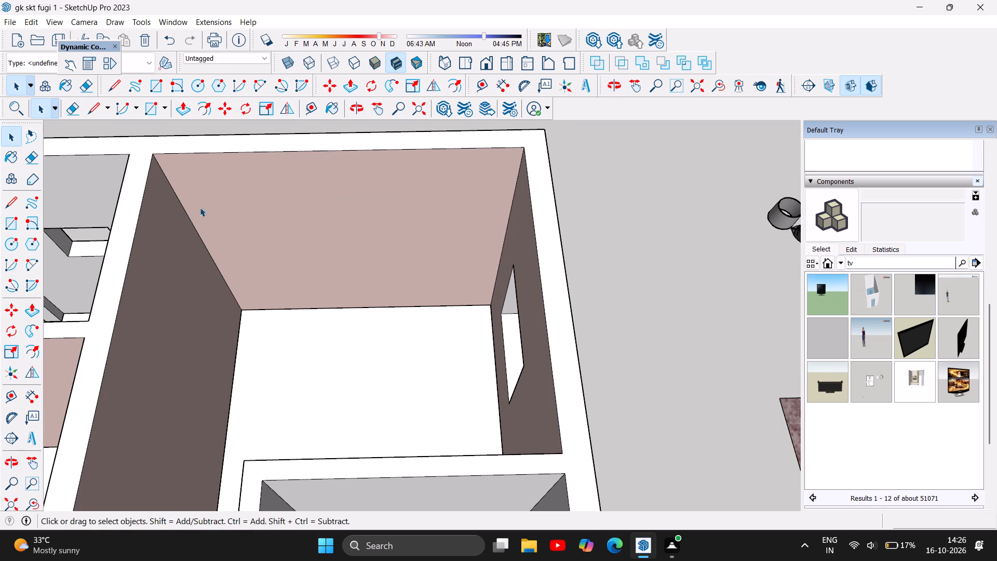
{"action": "left_click", "coordinate": [21, 90]}
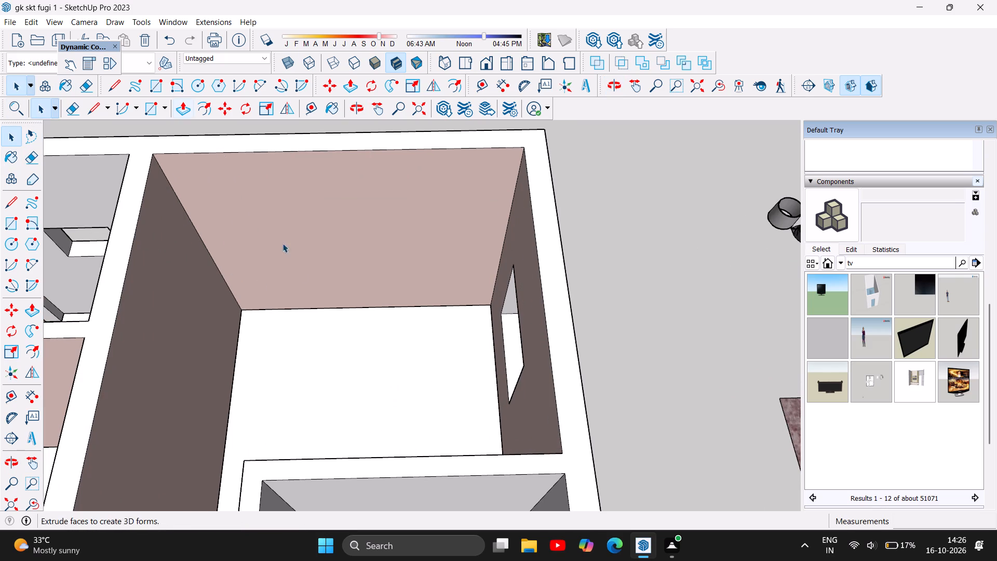
{"action": "left_click", "coordinate": [115, 87]}
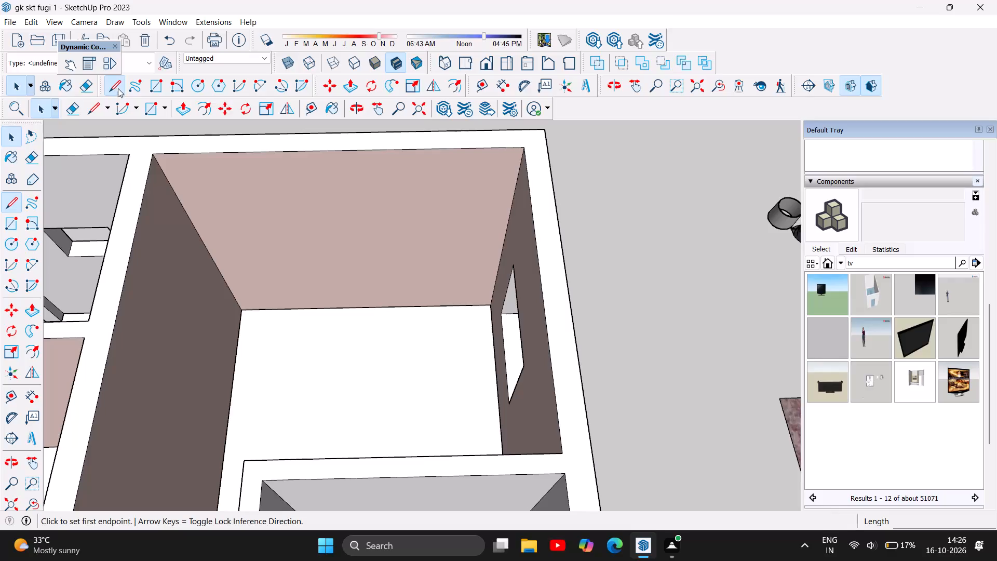
{"action": "left_click", "coordinate": [240, 308]}
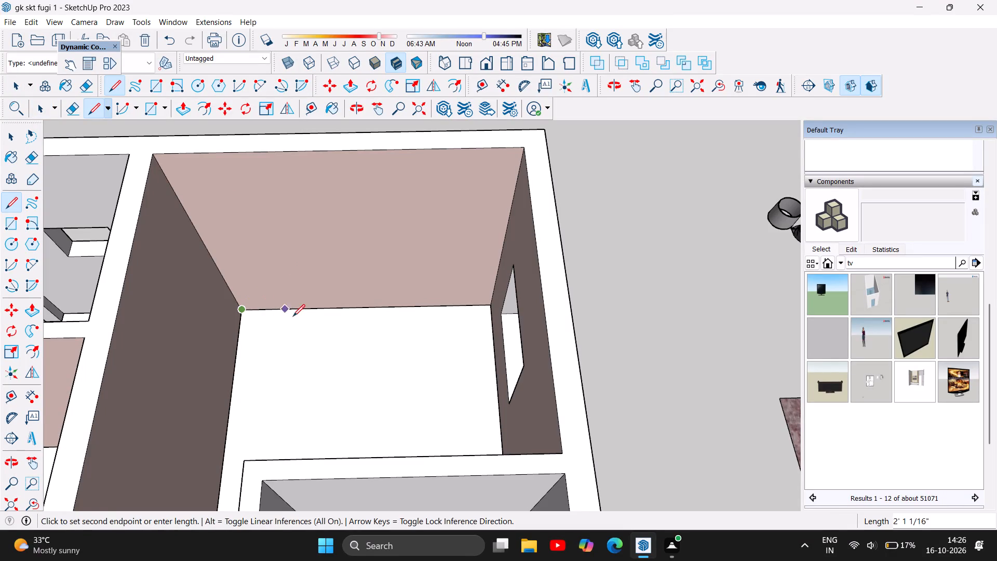
{"action": "left_click", "coordinate": [493, 308]}
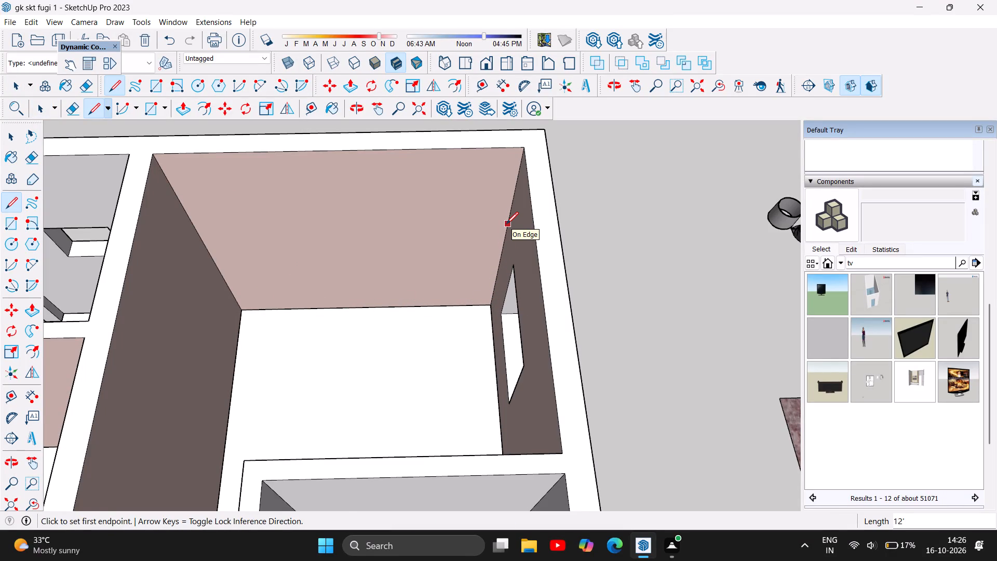
{"action": "type", "text": "7'"}
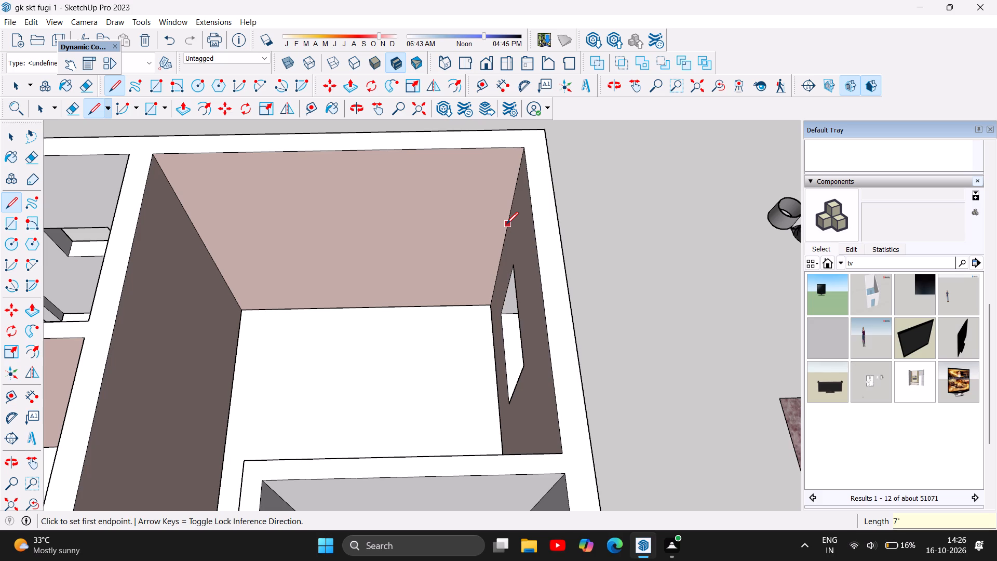
{"action": "key", "text": "Return"}
{"action": "left_click", "coordinate": [491, 305]}
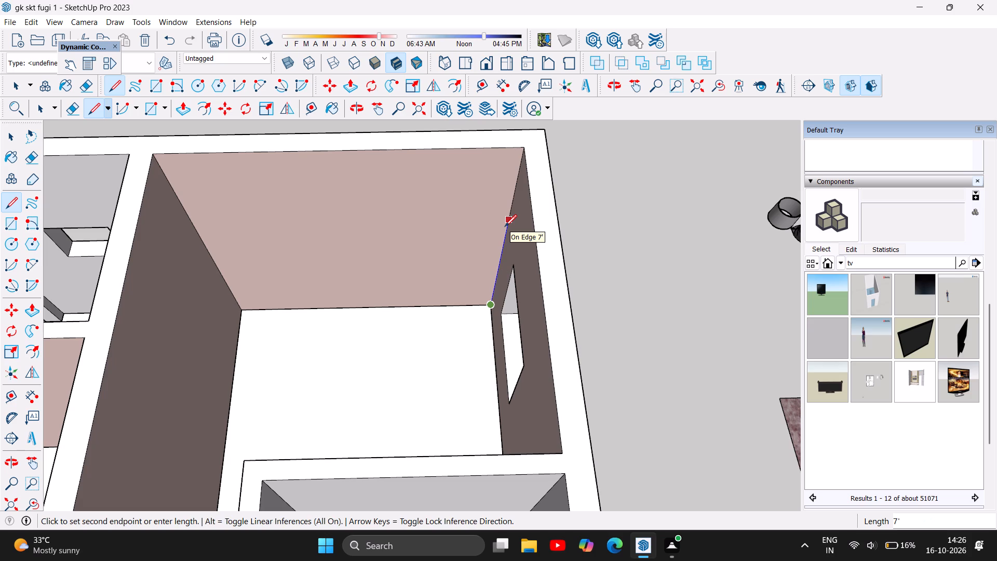
{"action": "left_click", "coordinate": [511, 220]}
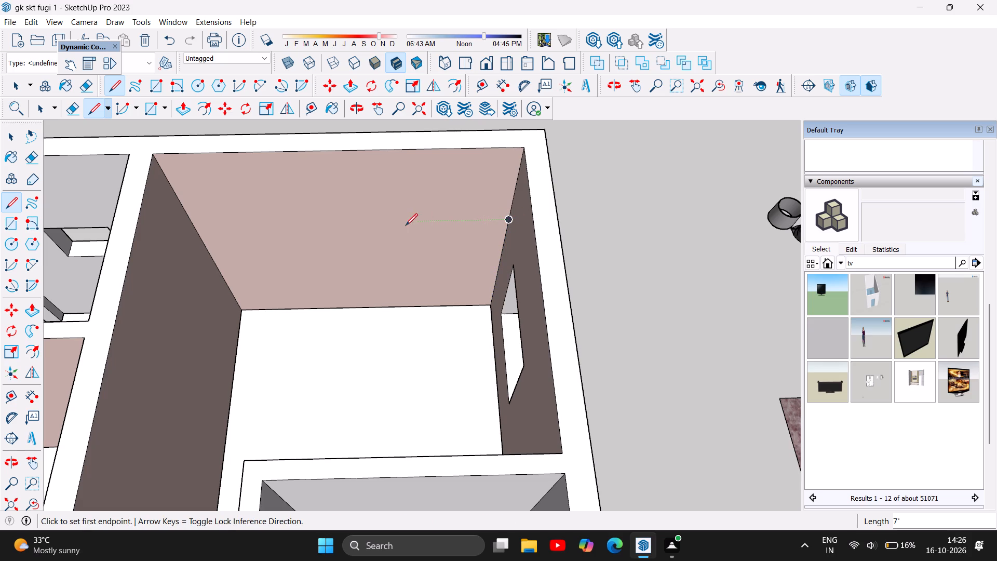
{"action": "left_click", "coordinate": [192, 225]}
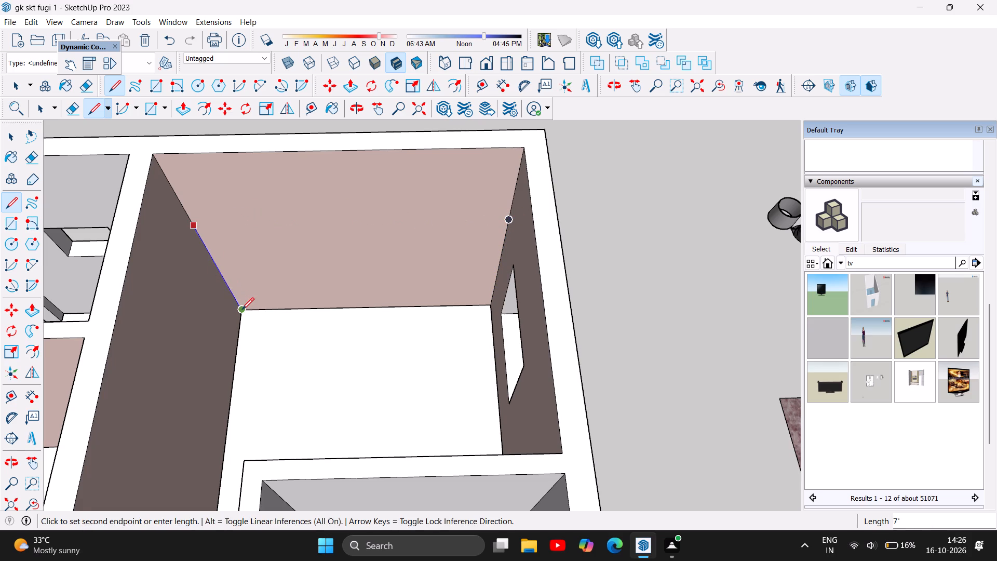
{"action": "left_click", "coordinate": [242, 310]}
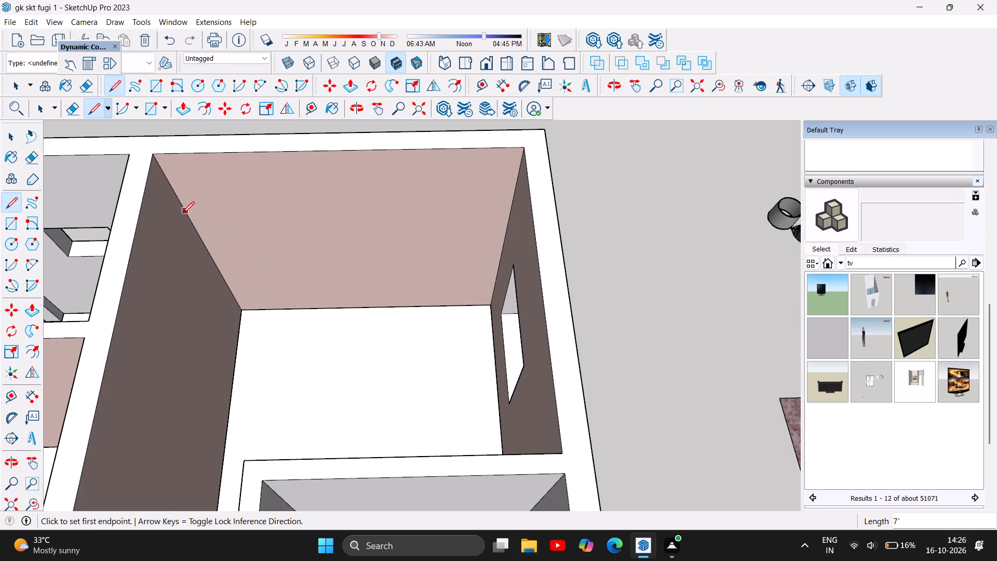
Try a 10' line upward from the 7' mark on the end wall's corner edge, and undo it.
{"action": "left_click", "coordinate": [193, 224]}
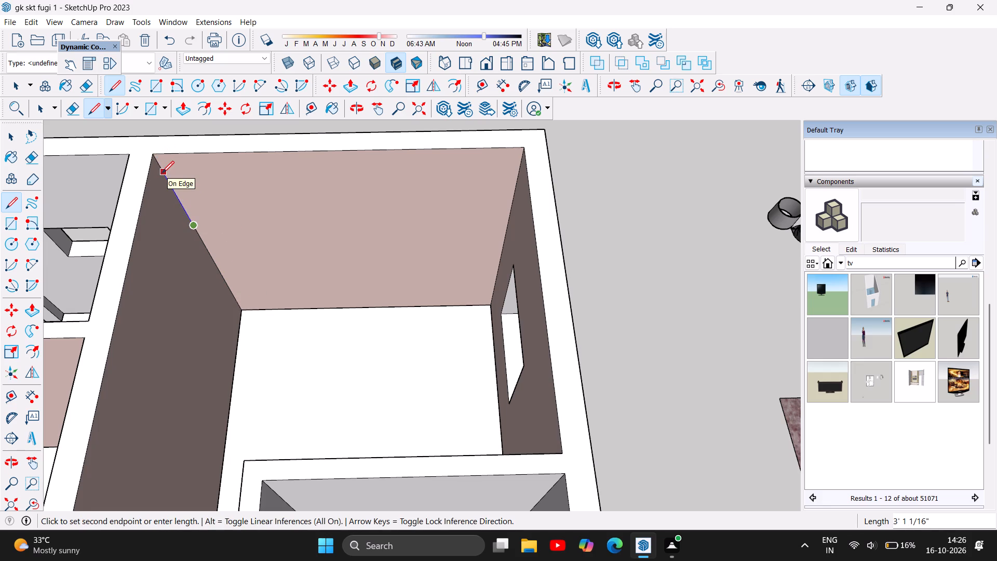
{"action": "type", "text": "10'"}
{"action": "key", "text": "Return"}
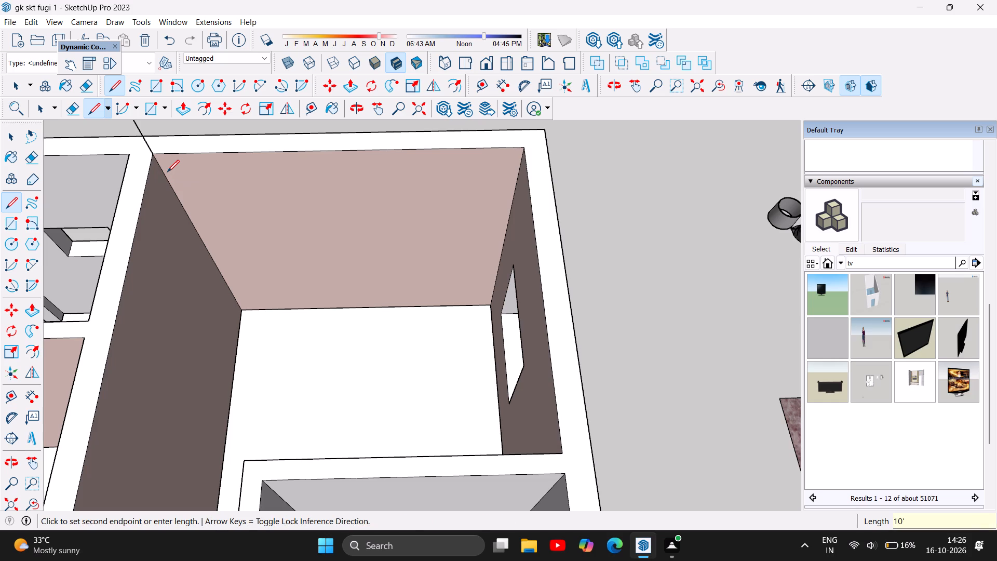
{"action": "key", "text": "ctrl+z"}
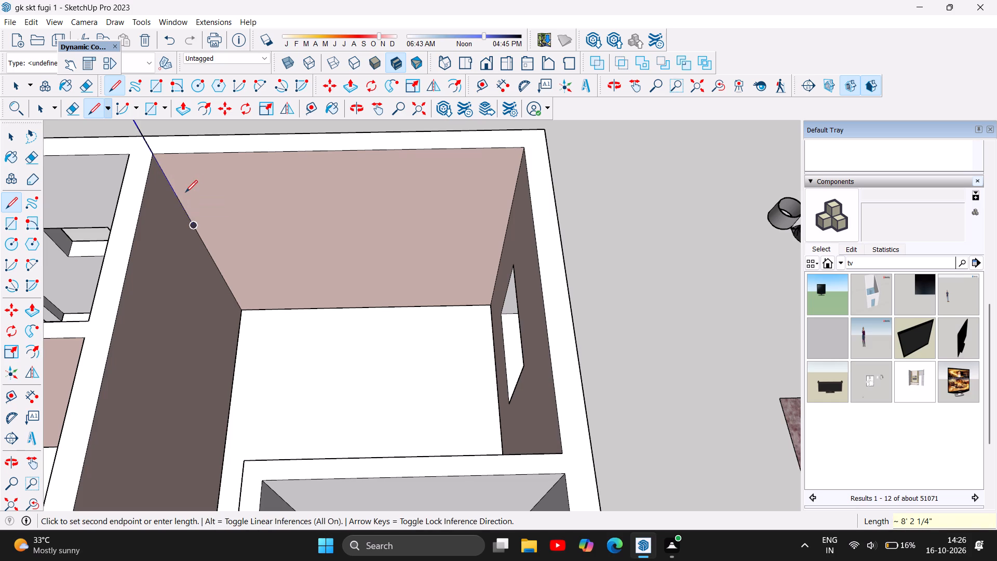
Draw a 3' line up the corner edge from the 7' mark and a horizontal line across the end wall from its top.
{"action": "left_click", "coordinate": [193, 225]}
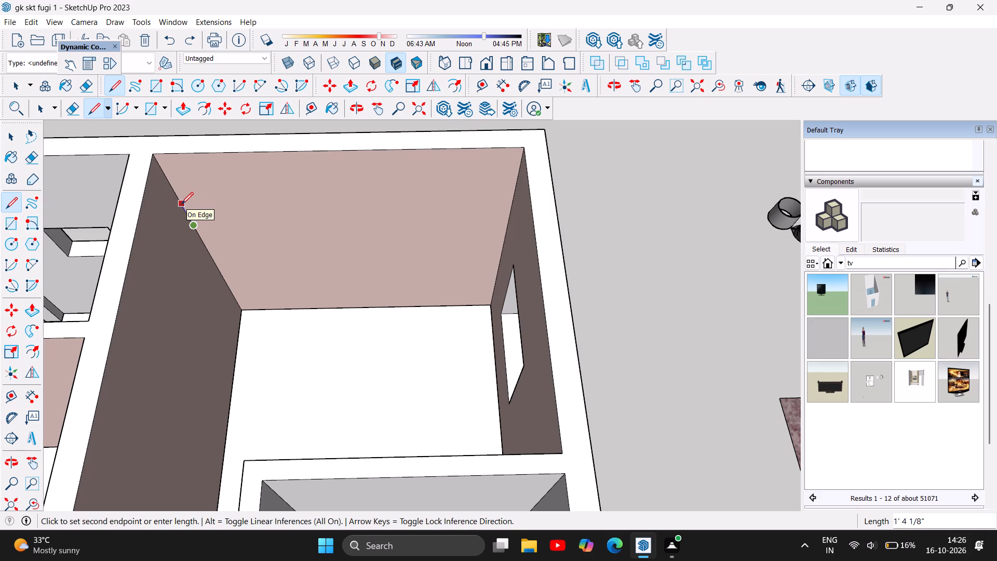
{"action": "type", "text": "3'"}
{"action": "key", "text": "Return"}
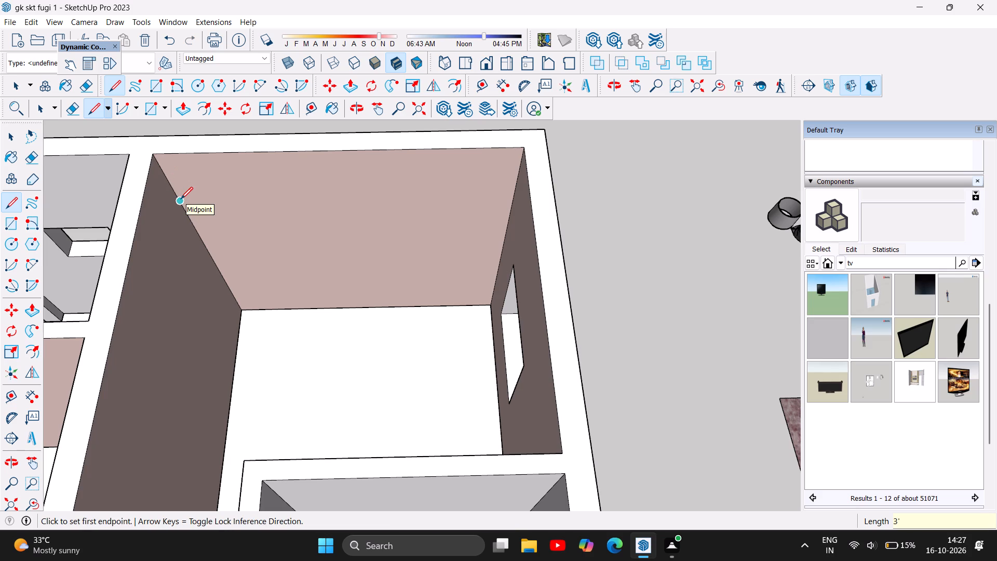
{"action": "left_click", "coordinate": [163, 172]}
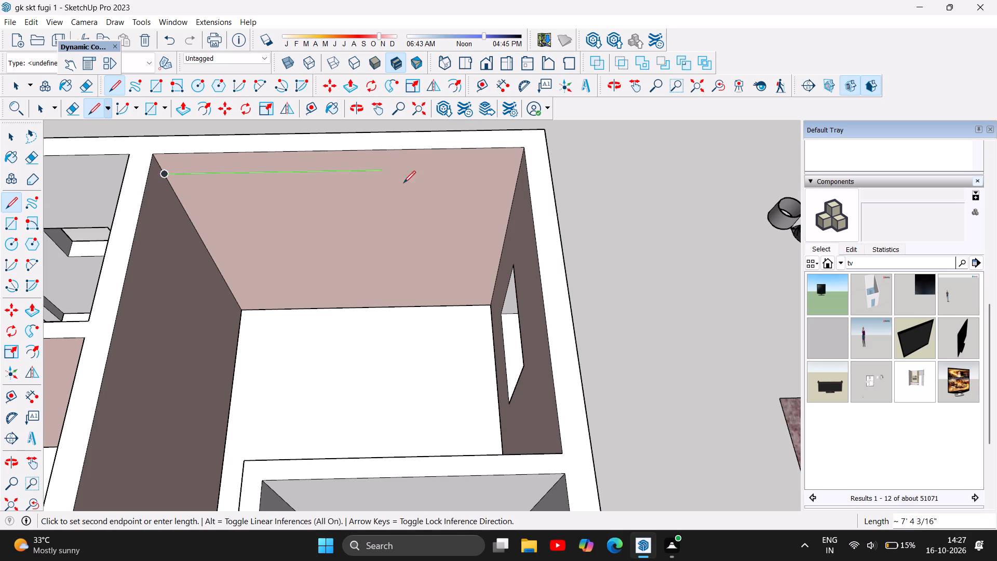
{"action": "left_click", "coordinate": [520, 172]}
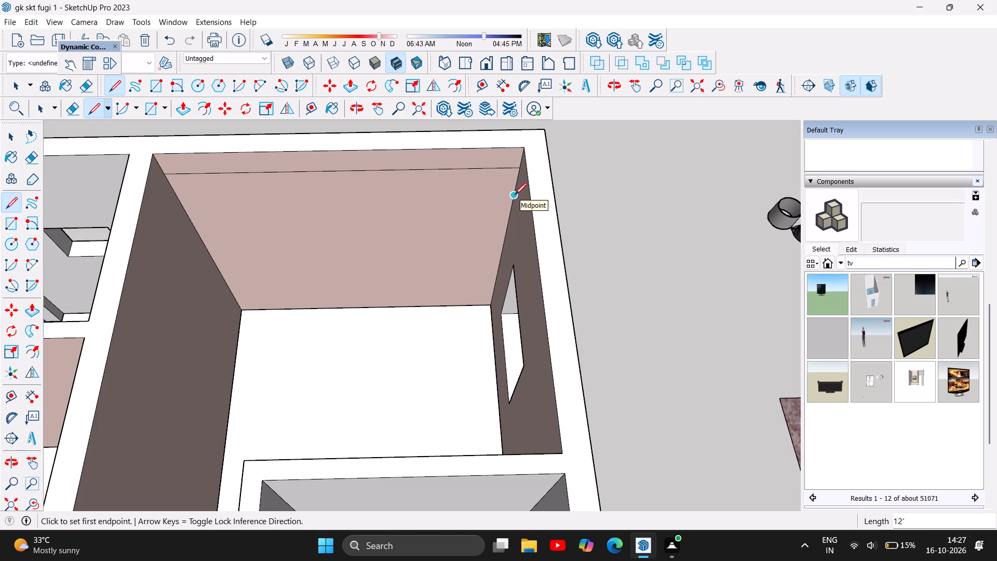
Draw a horizontal line across the end wall joining the 7' marks on its two corner edges.
{"action": "left_click", "coordinate": [510, 221]}
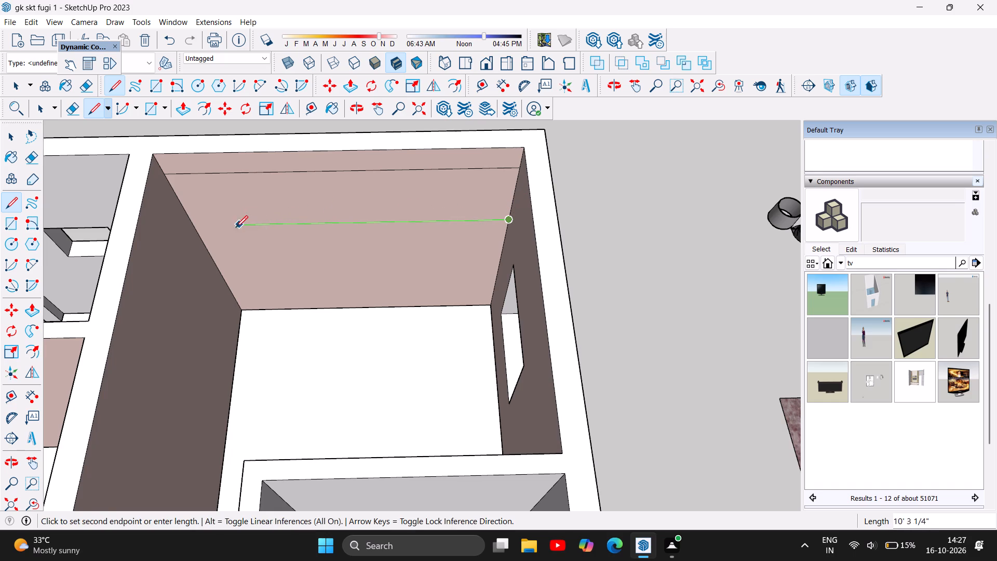
{"action": "left_click", "coordinate": [194, 225]}
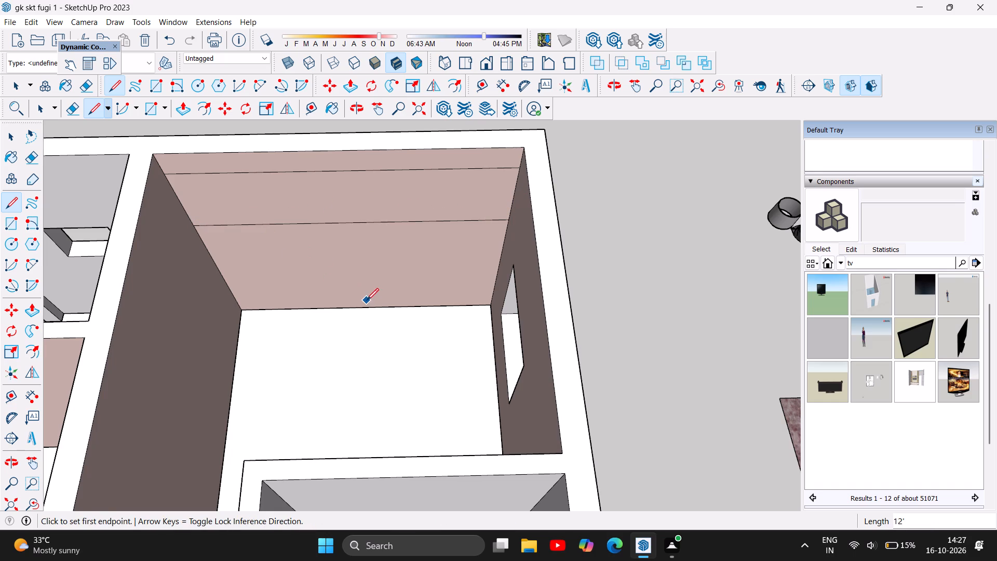
Draw a 6" line up the end wall's corner edge from the floor and a horizontal line across the wall from its top.
{"action": "scroll", "coordinate": [363, 292], "scroll_direction": "down", "scroll_amount": 4}
{"action": "scroll", "coordinate": [384, 317], "scroll_direction": "up", "scroll_amount": 4}
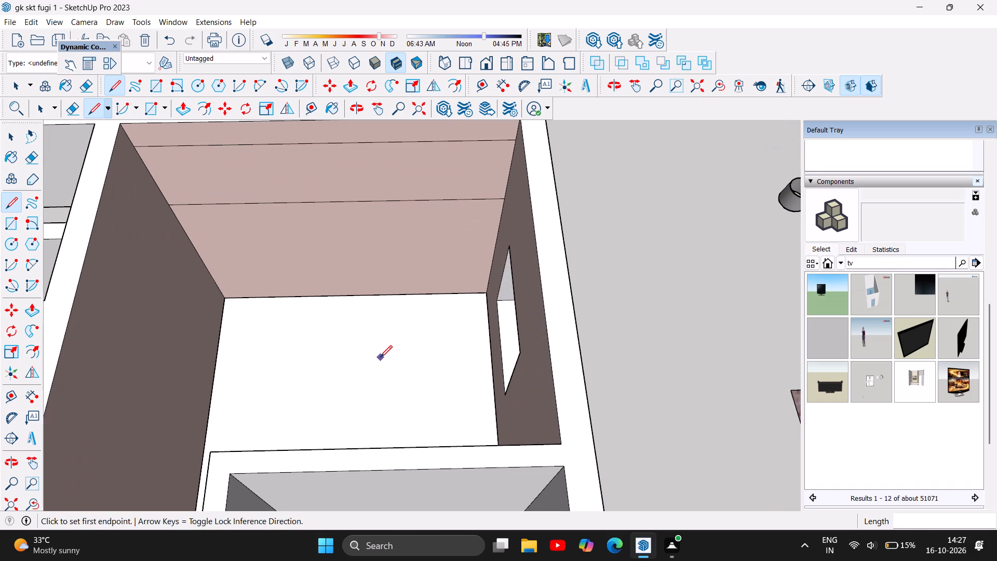
{"action": "scroll", "coordinate": [380, 357], "scroll_direction": "down", "scroll_amount": 5}
{"action": "scroll", "coordinate": [387, 338], "scroll_direction": "up", "scroll_amount": 3}
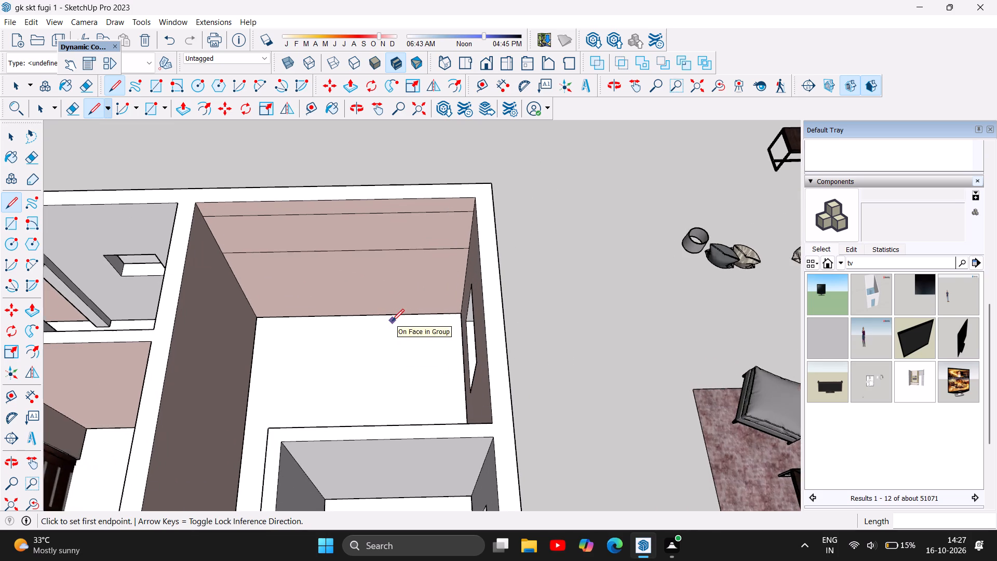
{"action": "scroll", "coordinate": [392, 321], "scroll_direction": "up", "scroll_amount": 4}
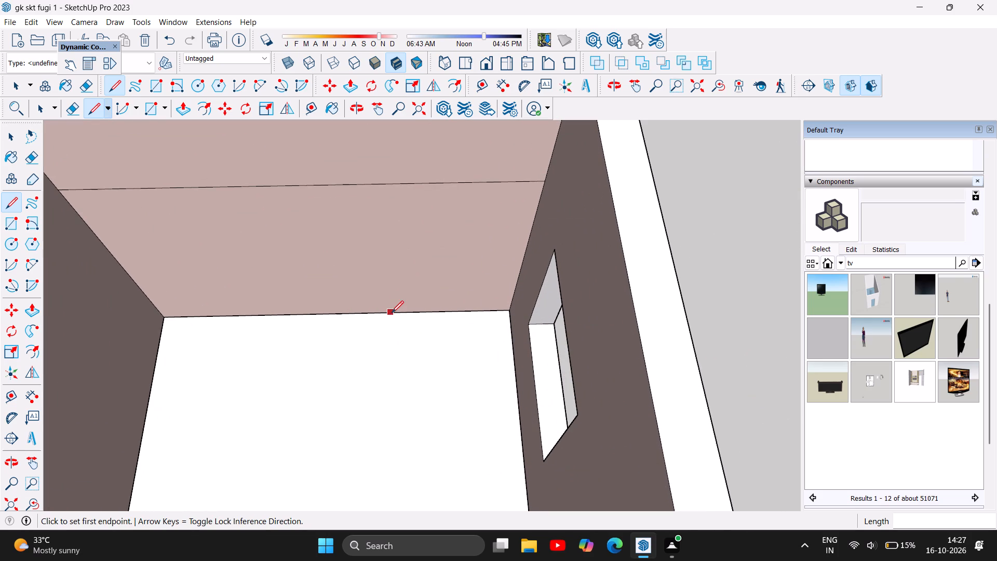
{"action": "scroll", "coordinate": [176, 308], "scroll_direction": "up", "scroll_amount": 6}
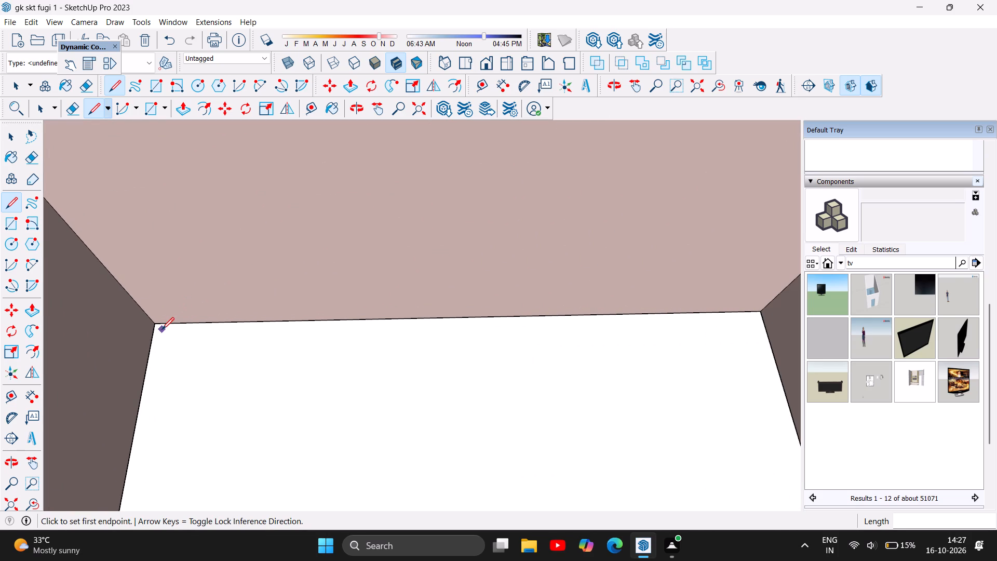
{"action": "left_click", "coordinate": [155, 323]}
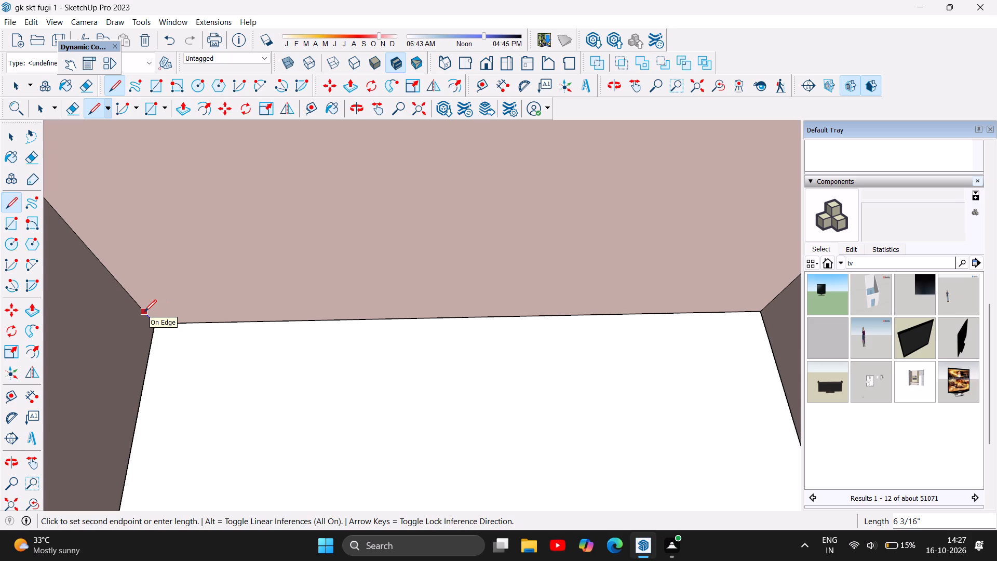
{"action": "key", "text": "6"}
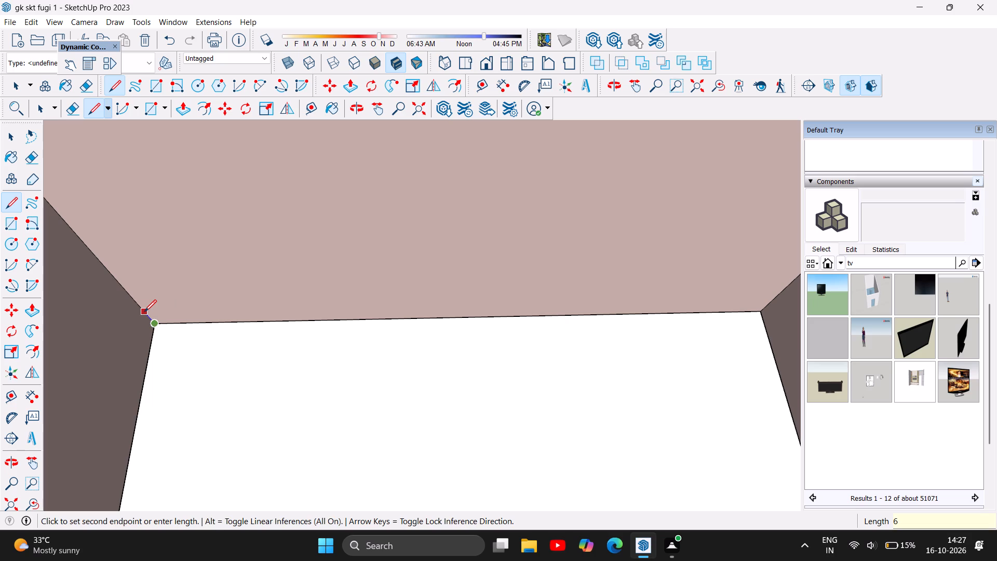
{"action": "key", "text": "Return"}
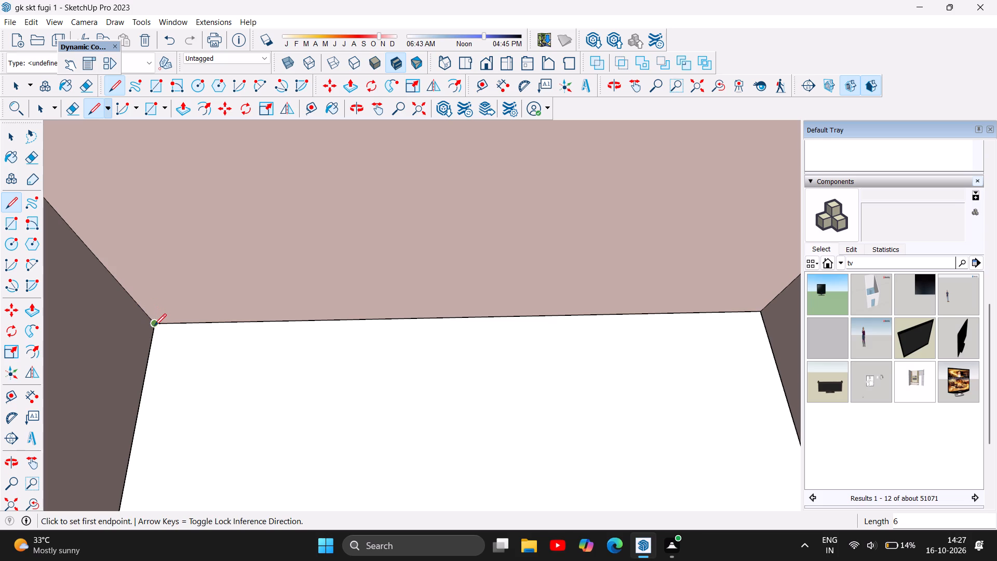
{"action": "left_click", "coordinate": [145, 315]}
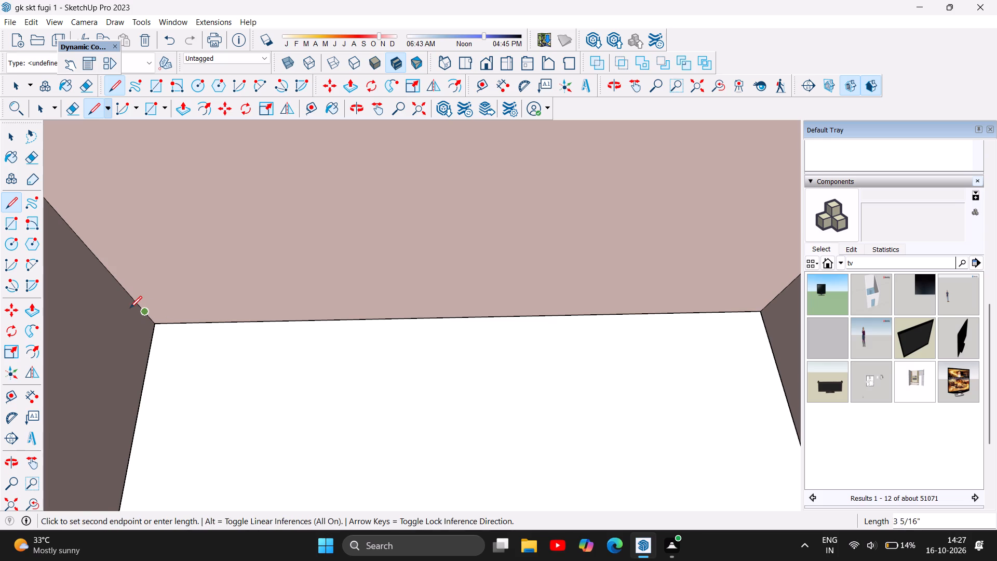
{"action": "scroll", "coordinate": [129, 305], "scroll_direction": "down", "scroll_amount": 3}
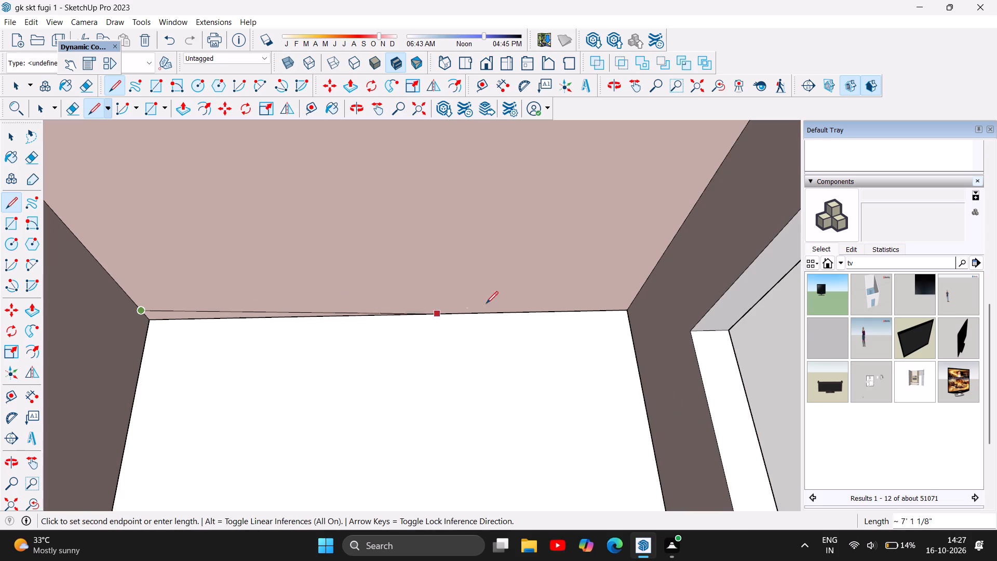
{"action": "left_click", "coordinate": [634, 300]}
{"action": "left_click", "coordinate": [630, 310]}
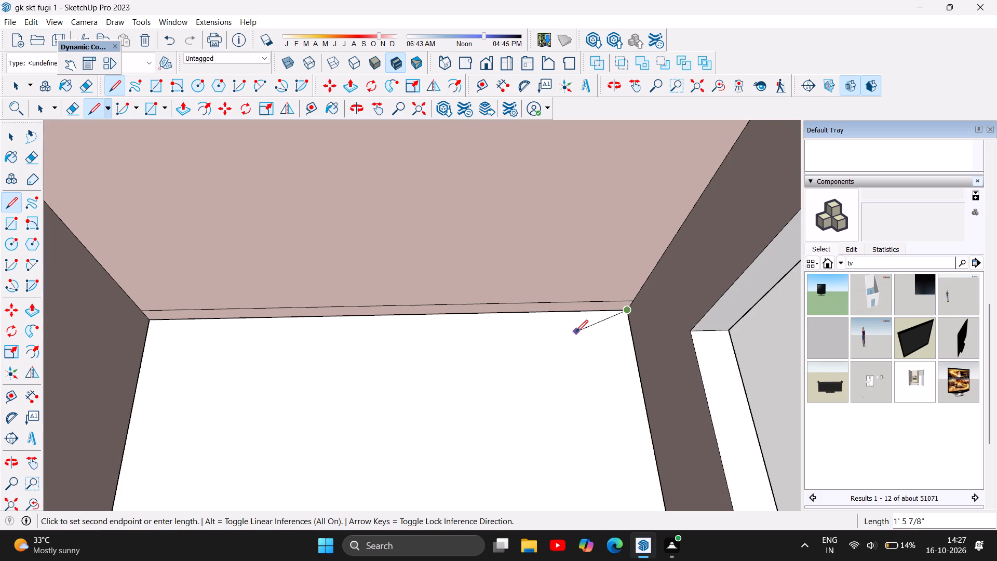
{"action": "key", "text": "Escape"}
Examine the corner room and its divided end wall from inside, outside and above.
{"action": "scroll", "coordinate": [456, 379], "scroll_direction": "down", "scroll_amount": 1}
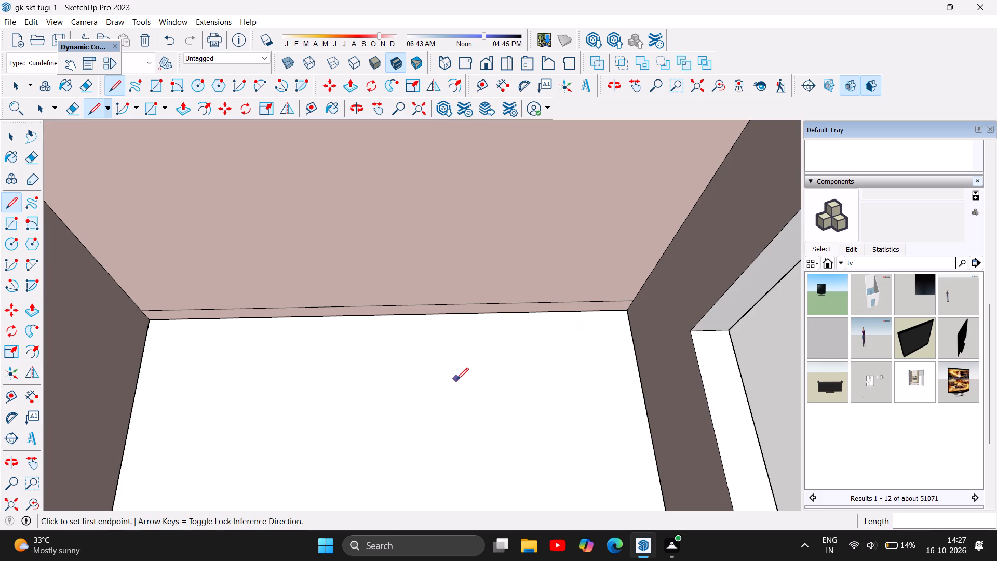
{"action": "scroll", "coordinate": [456, 380], "scroll_direction": "down", "scroll_amount": 7}
{"action": "scroll", "coordinate": [455, 384], "scroll_direction": "up", "scroll_amount": 1}
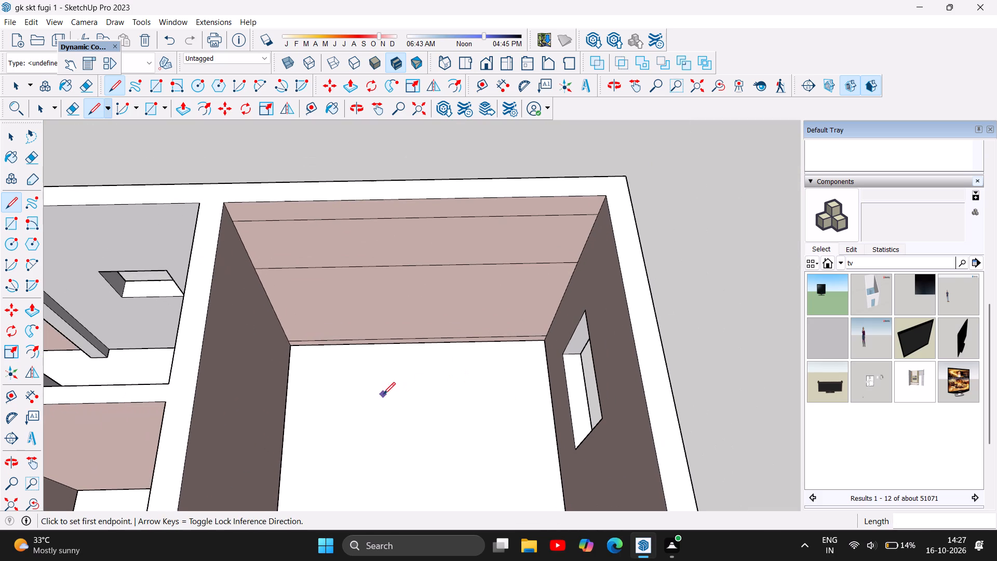
{"action": "scroll", "coordinate": [326, 354], "scroll_direction": "down", "scroll_amount": 2}
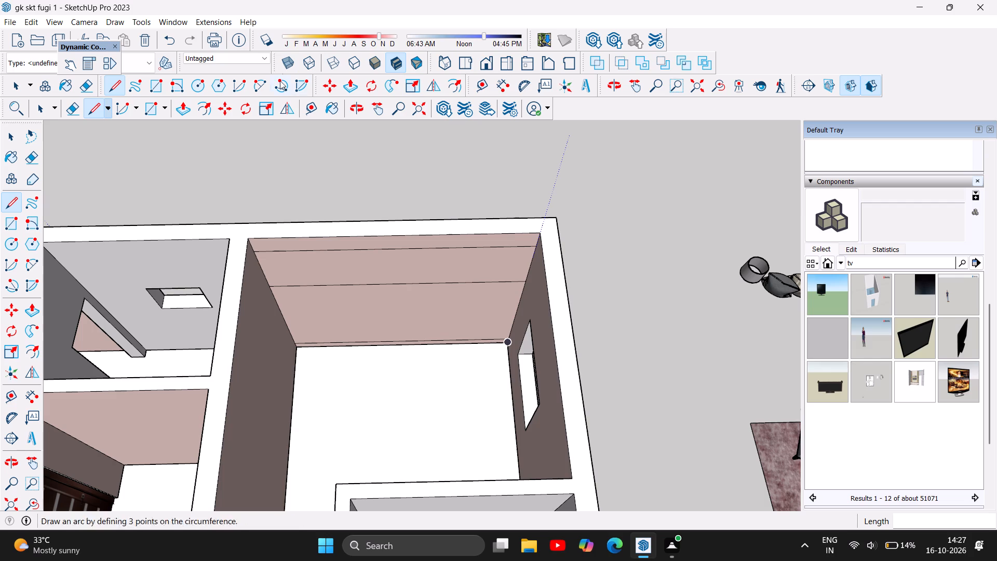
{"action": "left_click", "coordinate": [361, 106]}
{"action": "left_click_drag", "start_coordinate": [470, 365], "coordinate": [470, 344]}
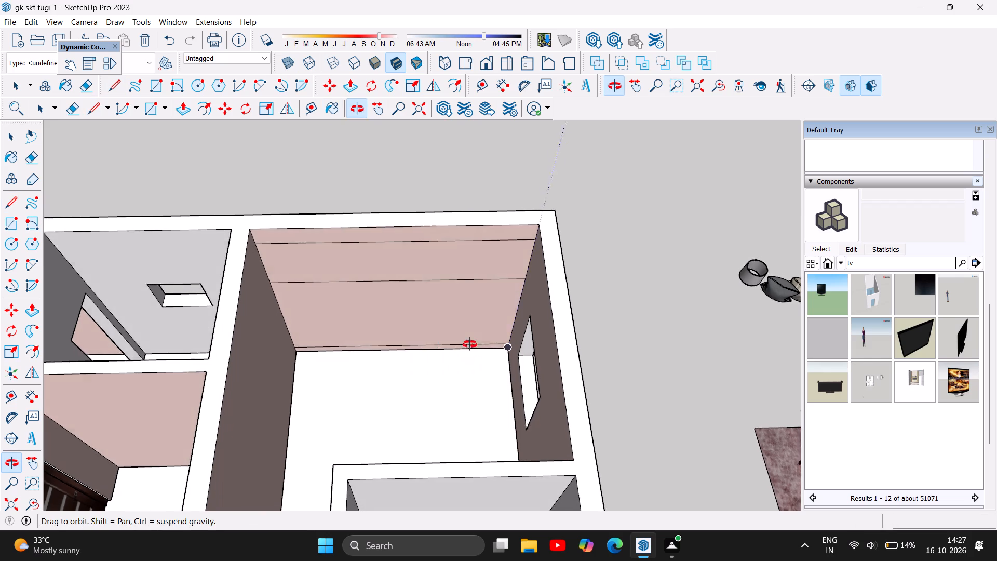
{"action": "left_click_drag", "start_coordinate": [470, 344], "coordinate": [487, 216]}
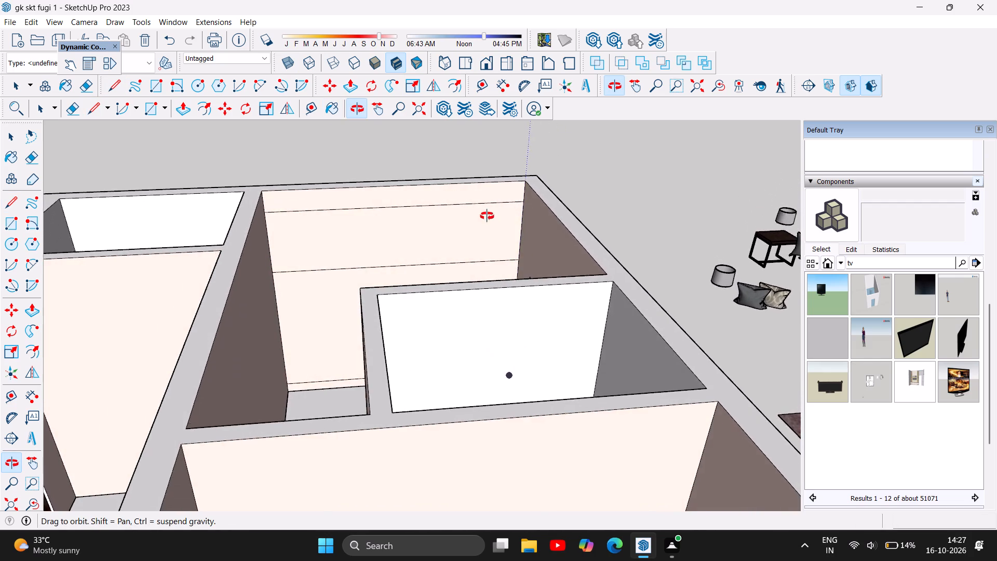
{"action": "left_click_drag", "start_coordinate": [487, 216], "coordinate": [293, 247]}
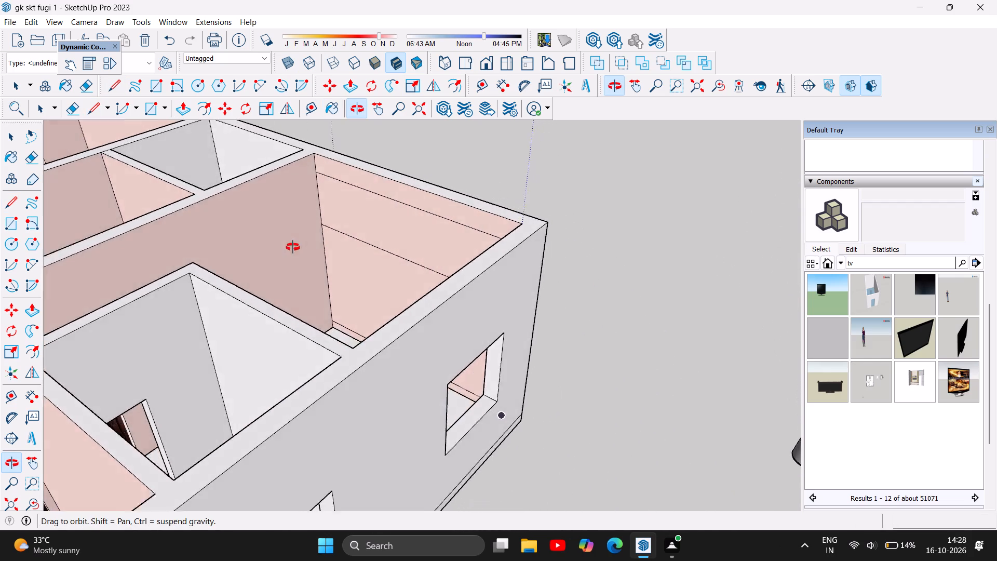
{"action": "left_click_drag", "start_coordinate": [293, 247], "coordinate": [115, 126]}
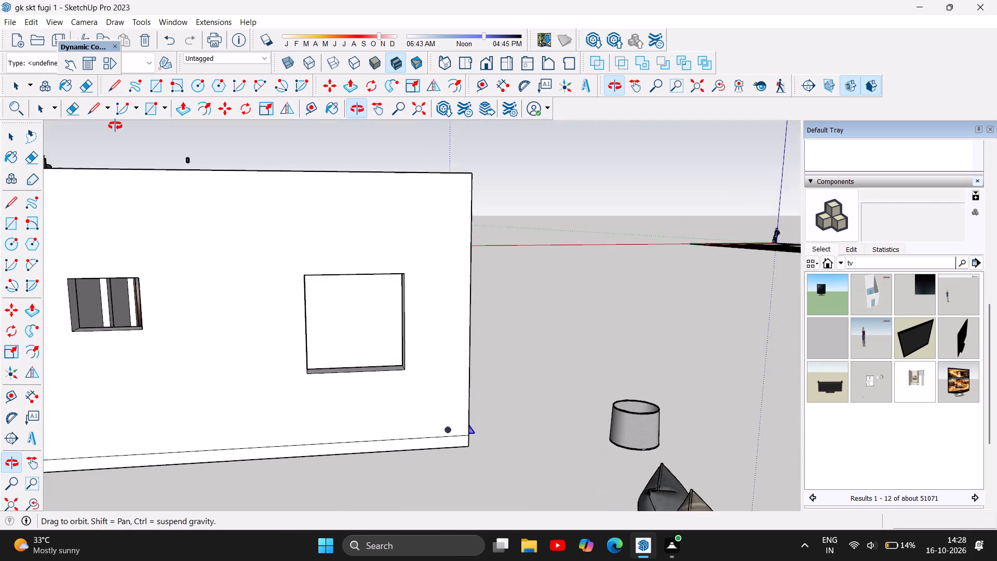
{"action": "left_click_drag", "start_coordinate": [115, 126], "coordinate": [129, 202]}
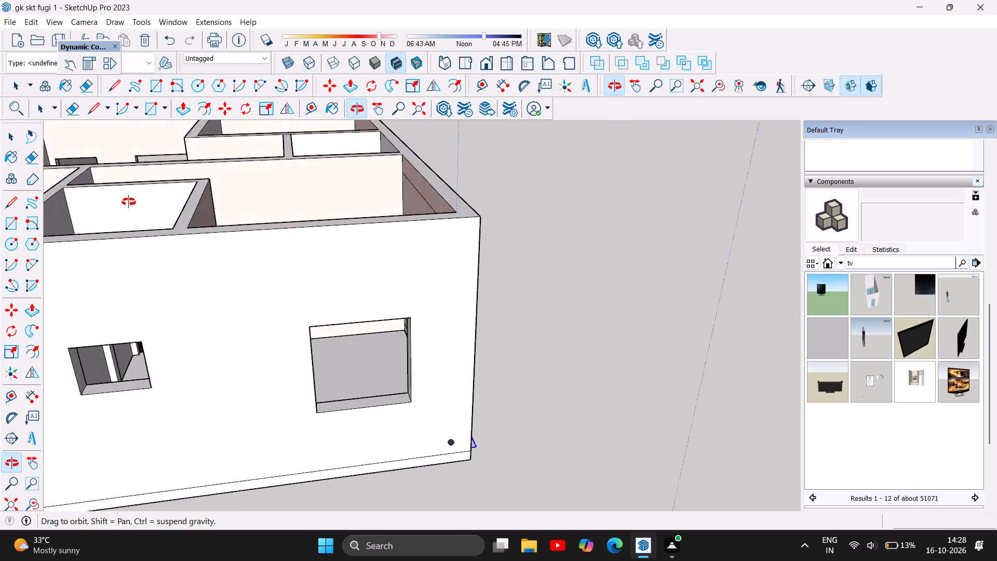
{"action": "left_click_drag", "start_coordinate": [129, 202], "coordinate": [450, 310]}
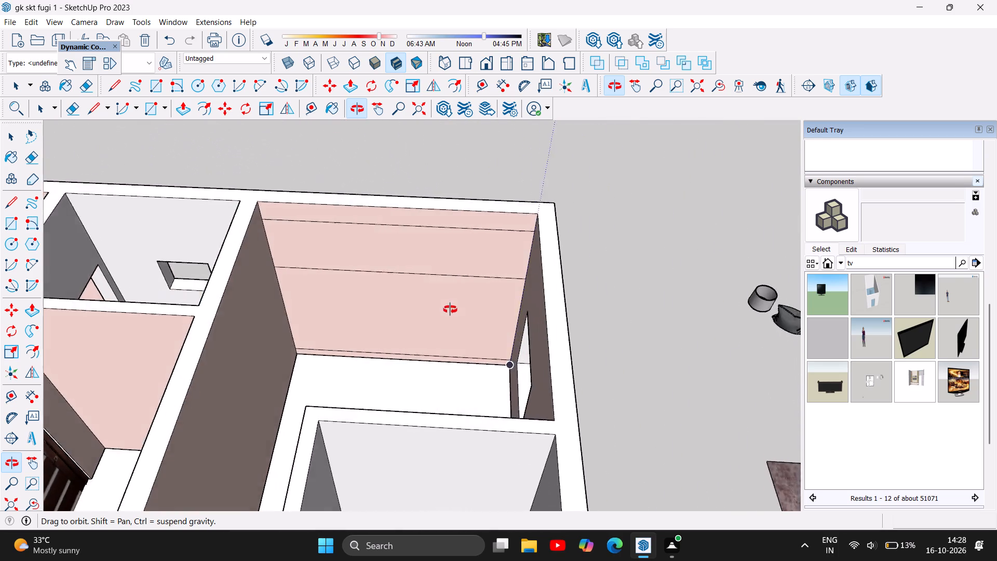
{"action": "left_click_drag", "start_coordinate": [450, 310], "coordinate": [480, 351]}
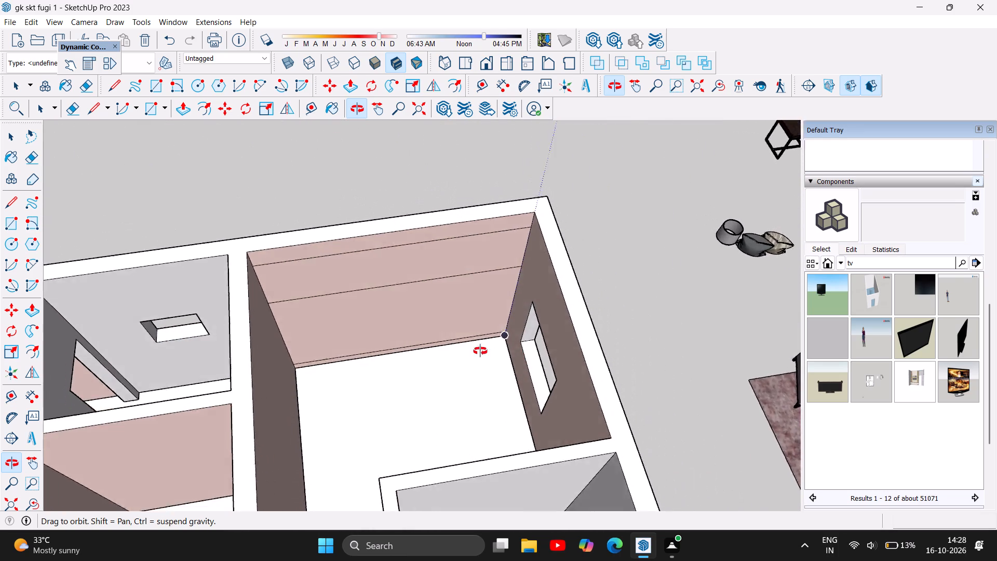
{"action": "left_click_drag", "start_coordinate": [480, 351], "coordinate": [243, 317]}
{"action": "left_click_drag", "start_coordinate": [387, 321], "coordinate": [300, 322]}
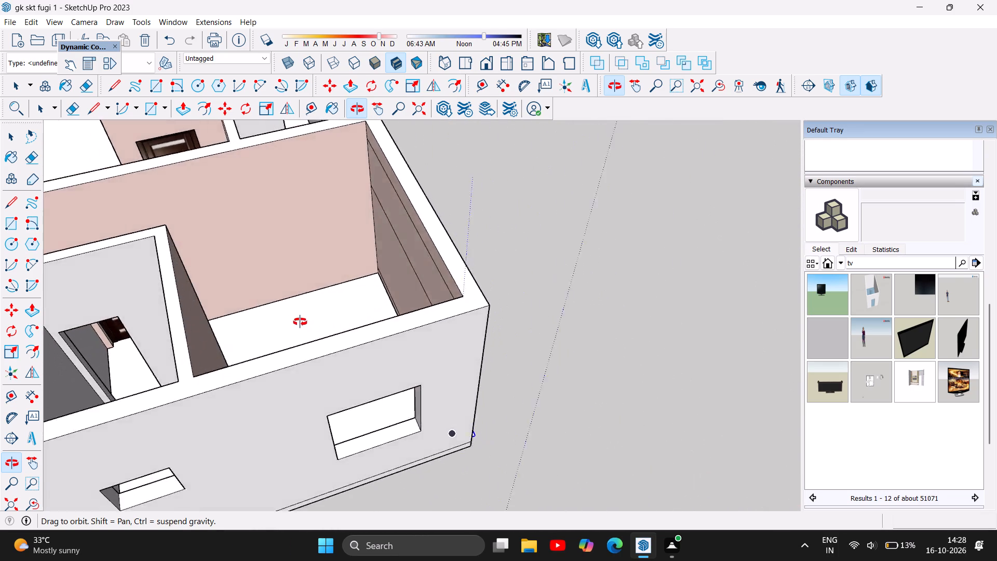
{"action": "left_click_drag", "start_coordinate": [300, 322], "coordinate": [406, 457]}
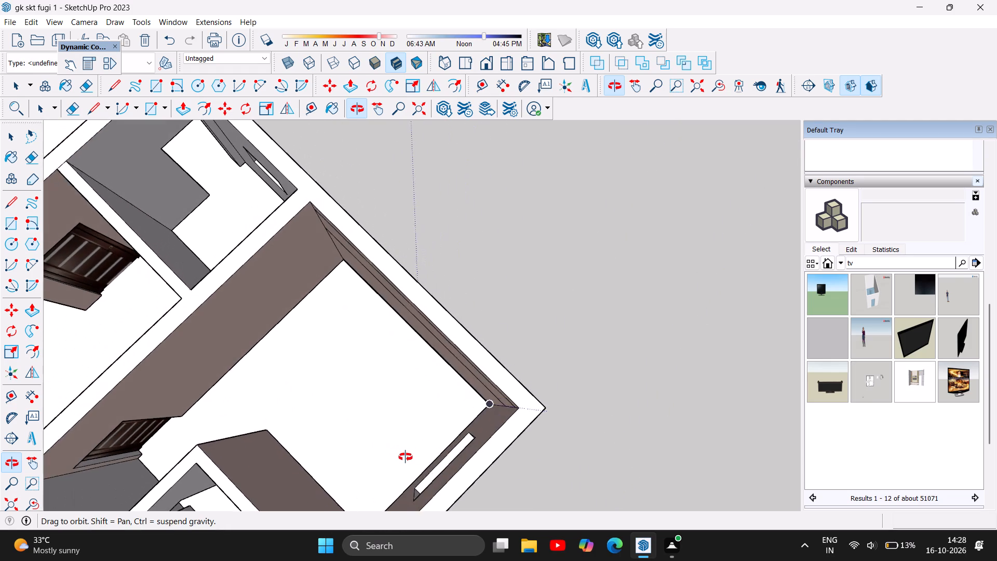
{"action": "left_click_drag", "start_coordinate": [406, 457], "coordinate": [268, 415]}
{"action": "left_click_drag", "start_coordinate": [335, 341], "coordinate": [335, 397]}
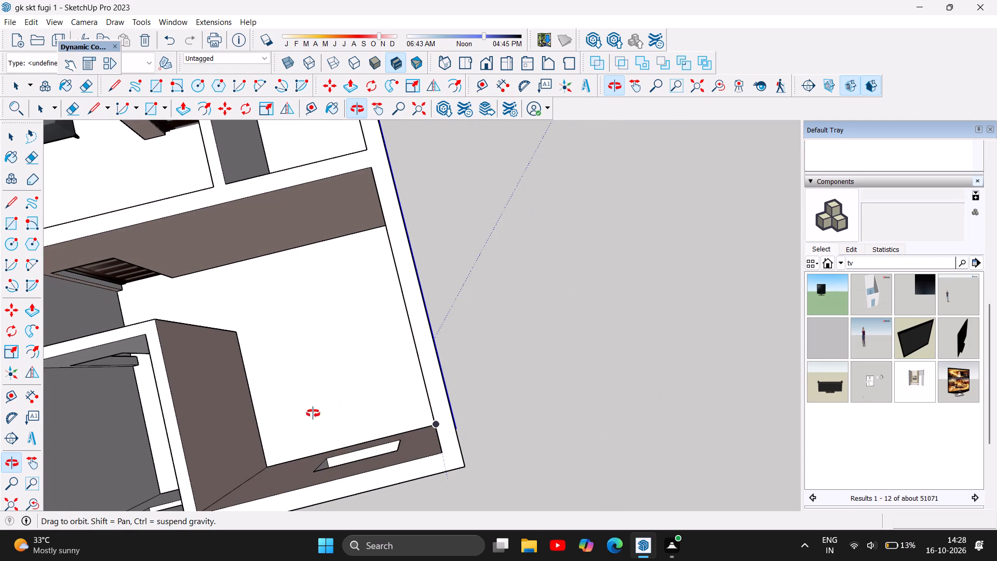
Measure the floor-level length of the partition wall facing the divided end wall with the Dimension tool.
{"action": "left_click", "coordinate": [32, 398]}
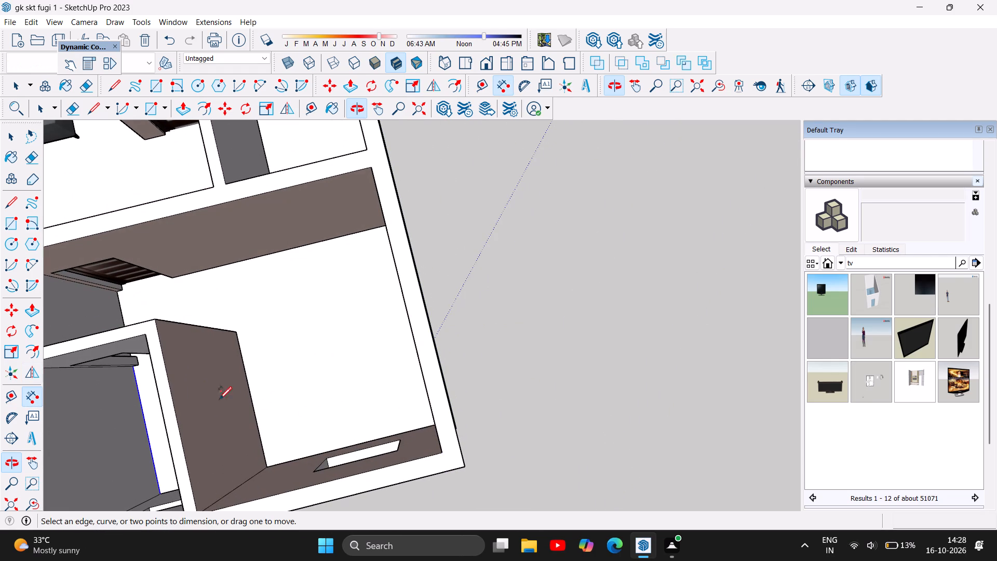
{"action": "left_click", "coordinate": [265, 466]}
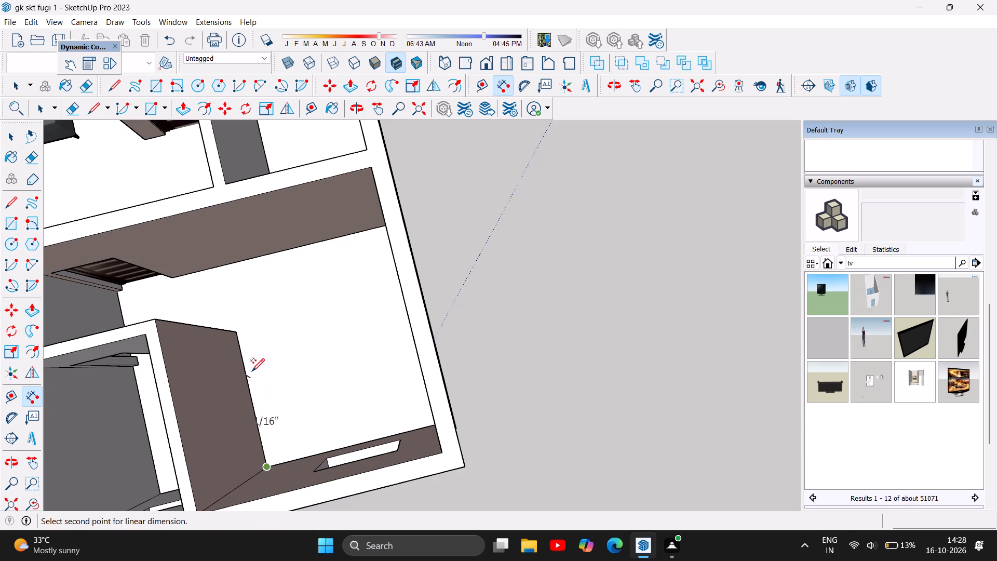
{"action": "left_click", "coordinate": [237, 331]}
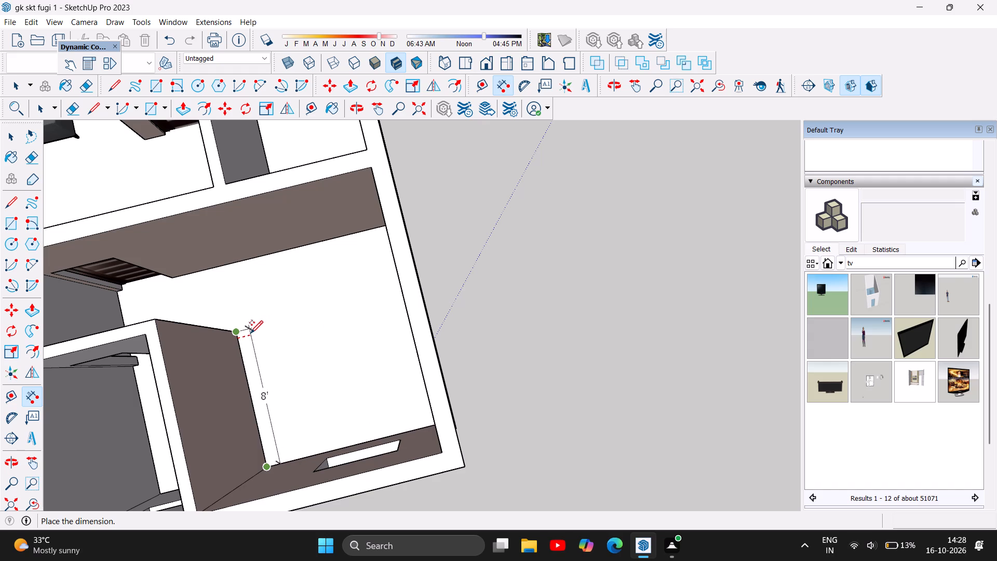
{"action": "scroll", "coordinate": [250, 332], "scroll_direction": "up", "scroll_amount": 1}
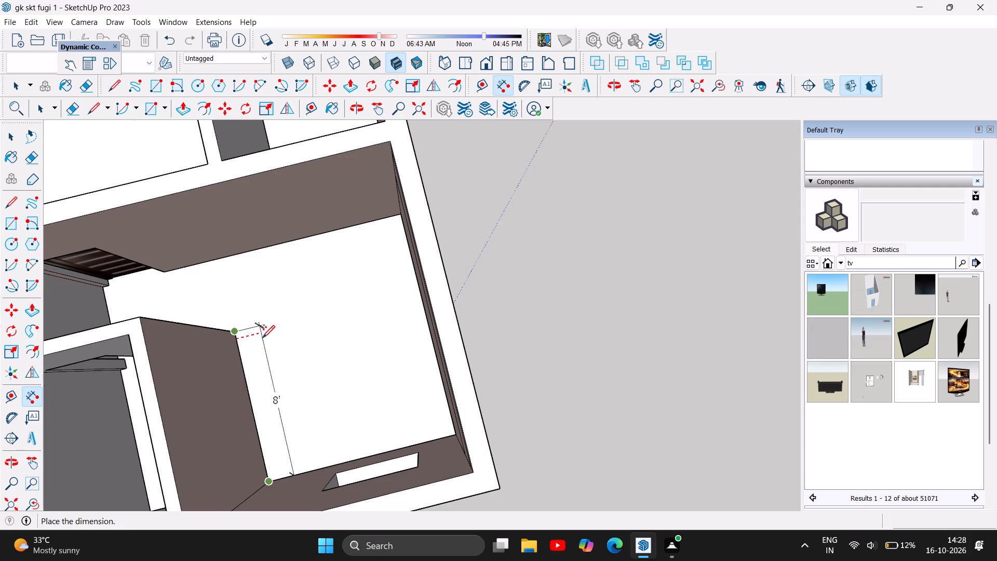
{"action": "scroll", "coordinate": [262, 337], "scroll_direction": "down", "scroll_amount": 2}
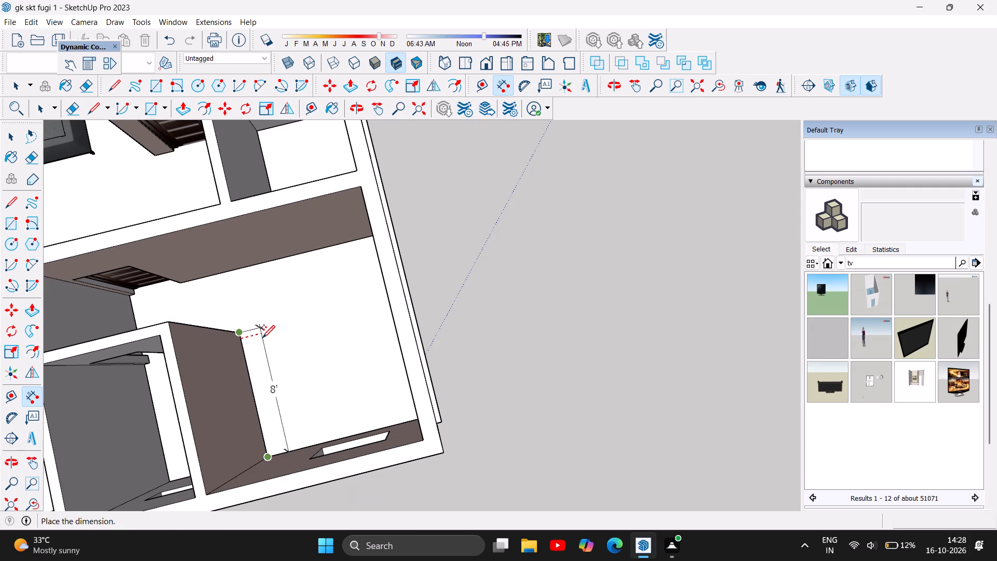
{"action": "key", "text": "Escape"}
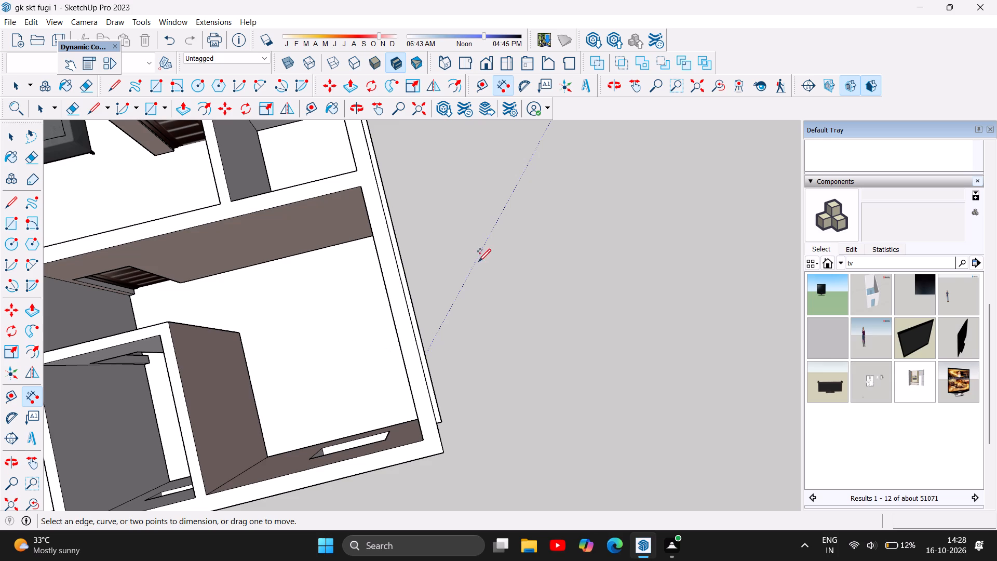
Examine the corner room, its divided end wall and the window wall from above and outside.
{"action": "left_click", "coordinate": [362, 104]}
{"action": "left_click_drag", "start_coordinate": [560, 363], "coordinate": [511, 370]}
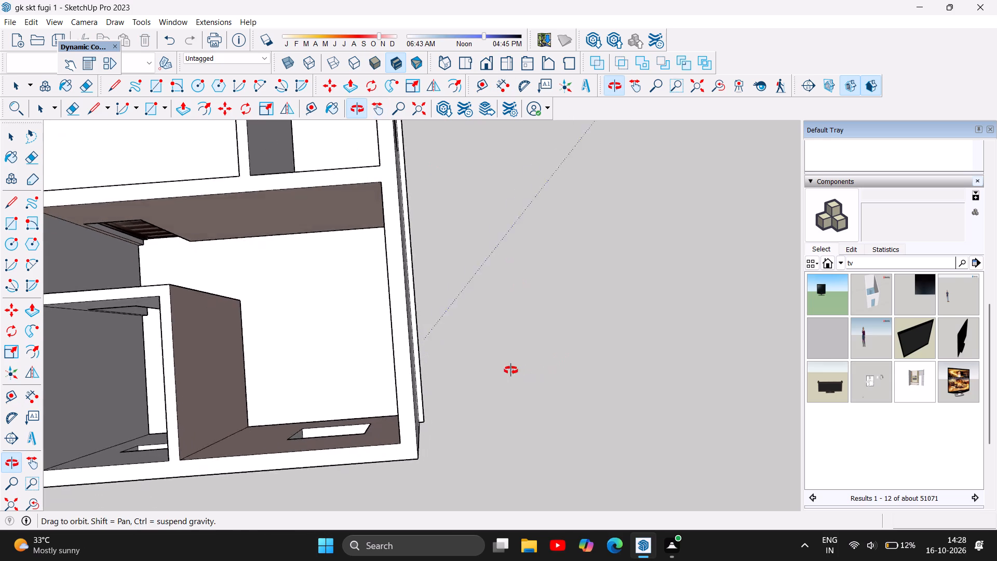
{"action": "left_click_drag", "start_coordinate": [511, 370], "coordinate": [490, 376]}
{"action": "scroll", "coordinate": [183, 405], "scroll_direction": "up", "scroll_amount": 4}
{"action": "left_click_drag", "start_coordinate": [319, 376], "coordinate": [331, 370]}
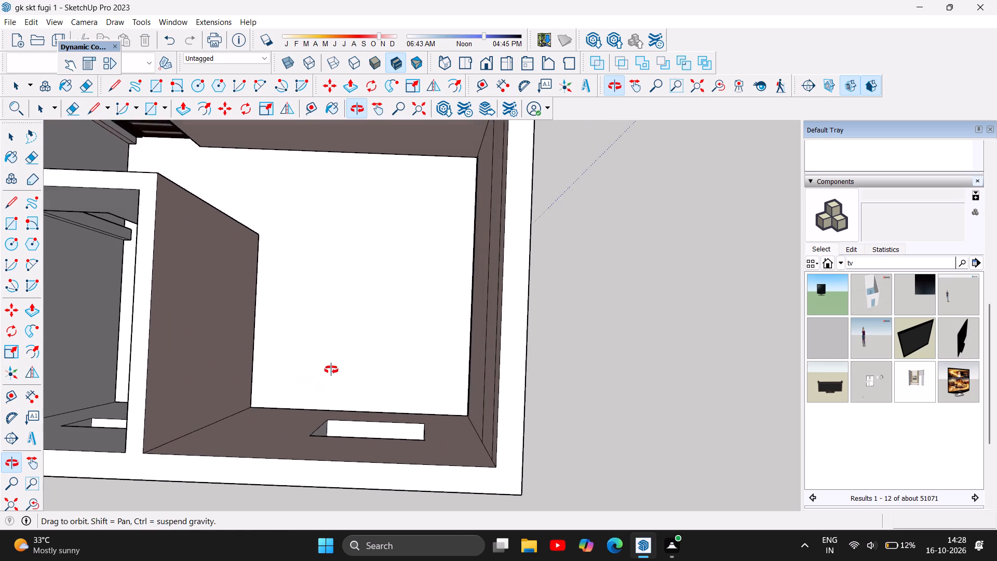
{"action": "left_click_drag", "start_coordinate": [331, 370], "coordinate": [507, 250]}
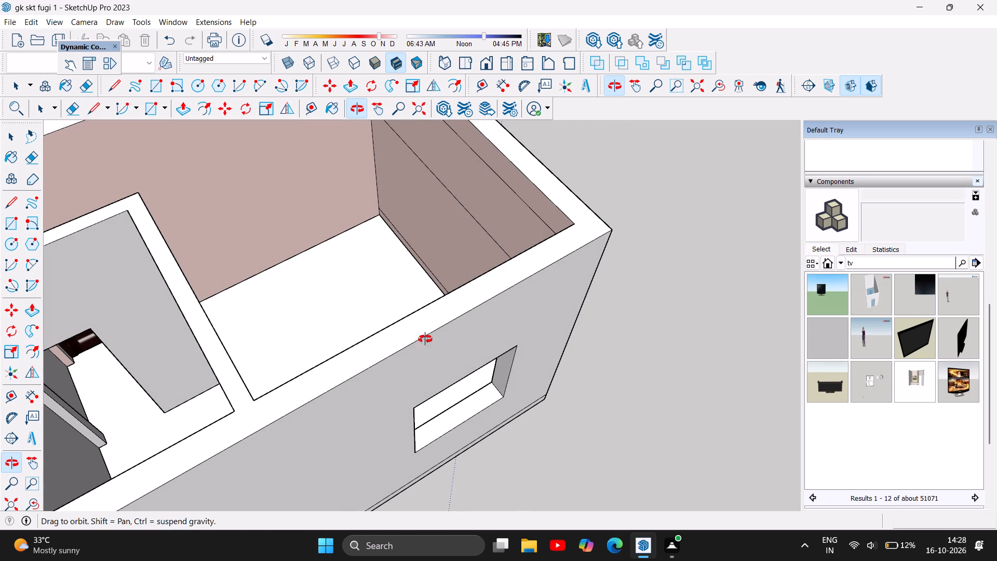
{"action": "left_click_drag", "start_coordinate": [305, 329], "coordinate": [547, 372]}
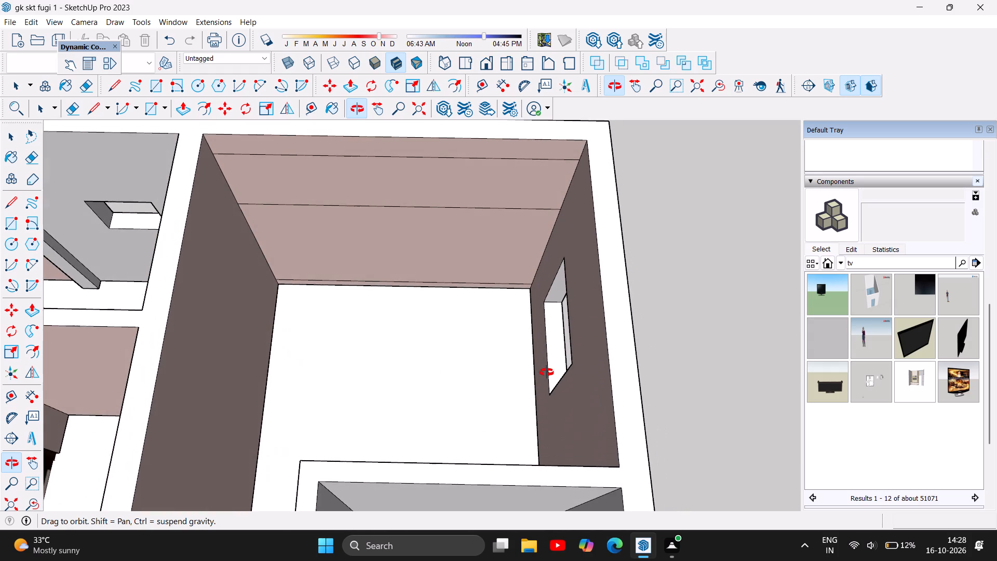
{"action": "left_click_drag", "start_coordinate": [547, 372], "coordinate": [558, 370]}
{"action": "left_click_drag", "start_coordinate": [467, 318], "coordinate": [474, 299]}
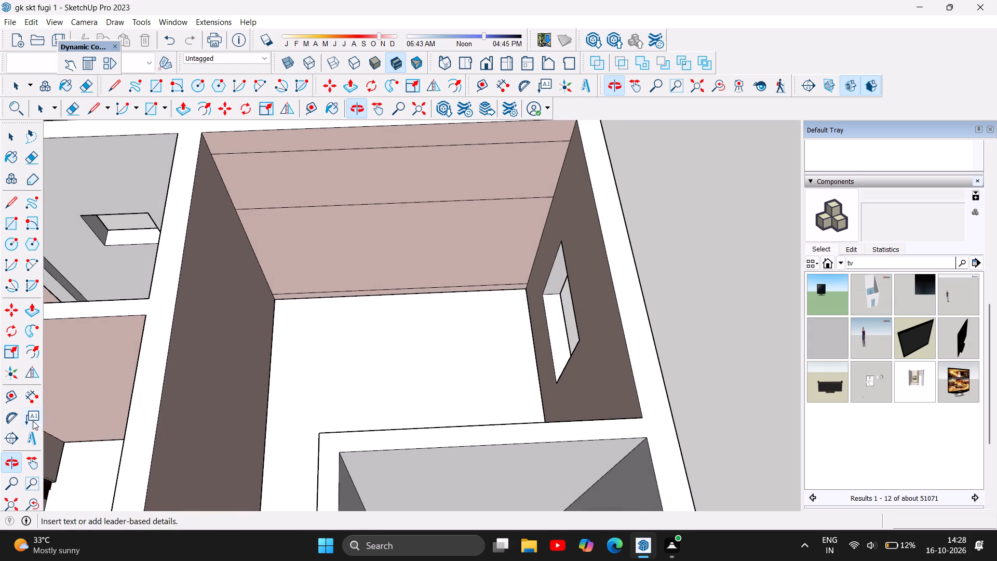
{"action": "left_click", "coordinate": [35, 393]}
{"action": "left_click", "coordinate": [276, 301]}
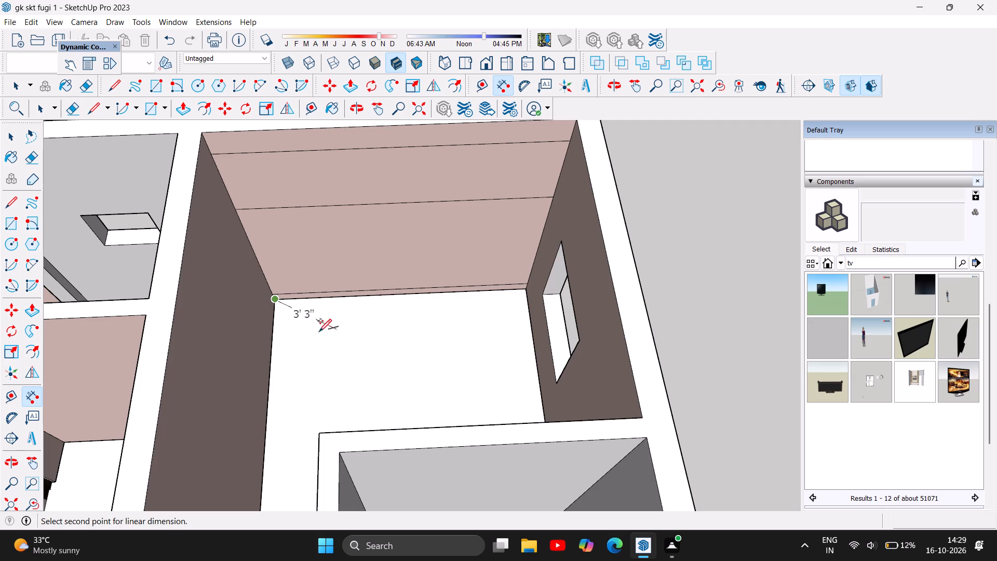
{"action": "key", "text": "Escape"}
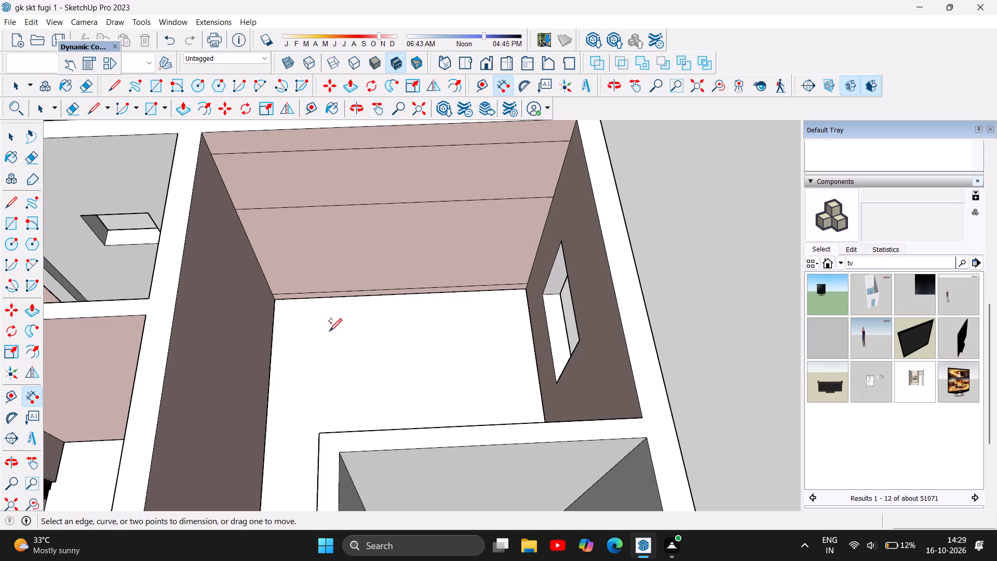
Undo all the horizontal dividing lines and corner-edge marks drawn on the corner room's end wall.
{"action": "scroll", "coordinate": [337, 403], "scroll_direction": "down", "scroll_amount": 4}
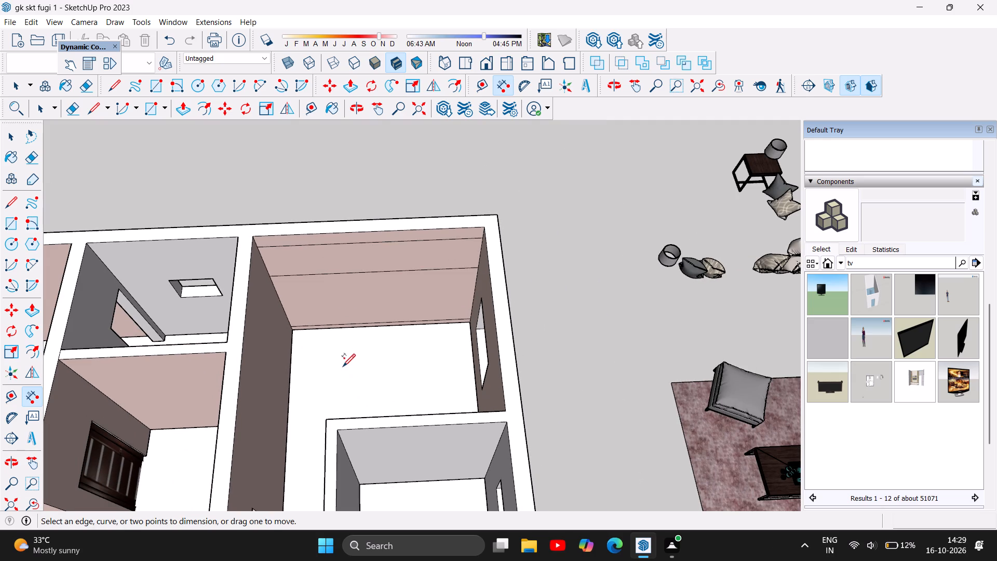
{"action": "scroll", "coordinate": [412, 354], "scroll_direction": "down", "scroll_amount": 5}
{"action": "scroll", "coordinate": [408, 371], "scroll_direction": "up", "scroll_amount": 3}
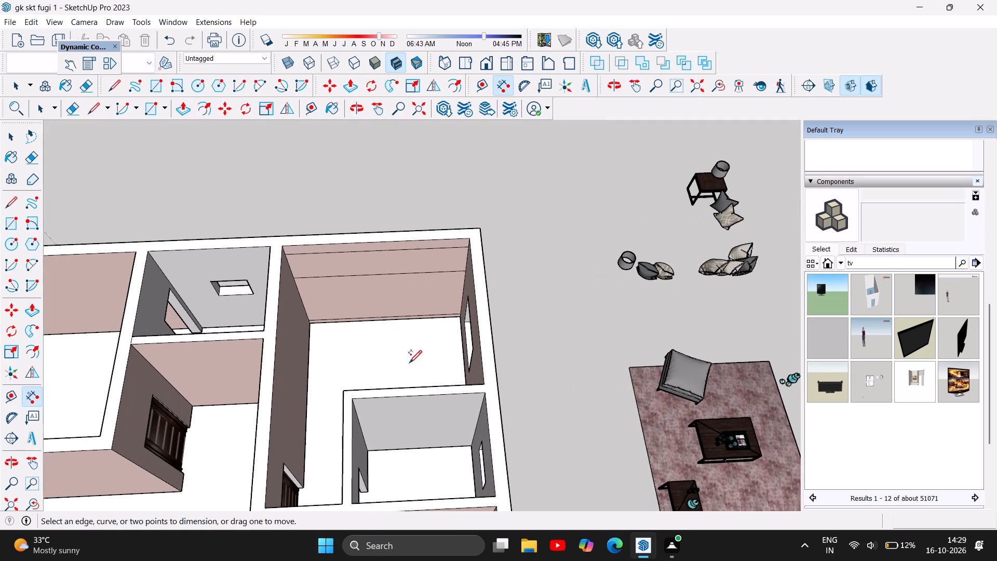
{"action": "scroll", "coordinate": [427, 340], "scroll_direction": "up", "scroll_amount": 2}
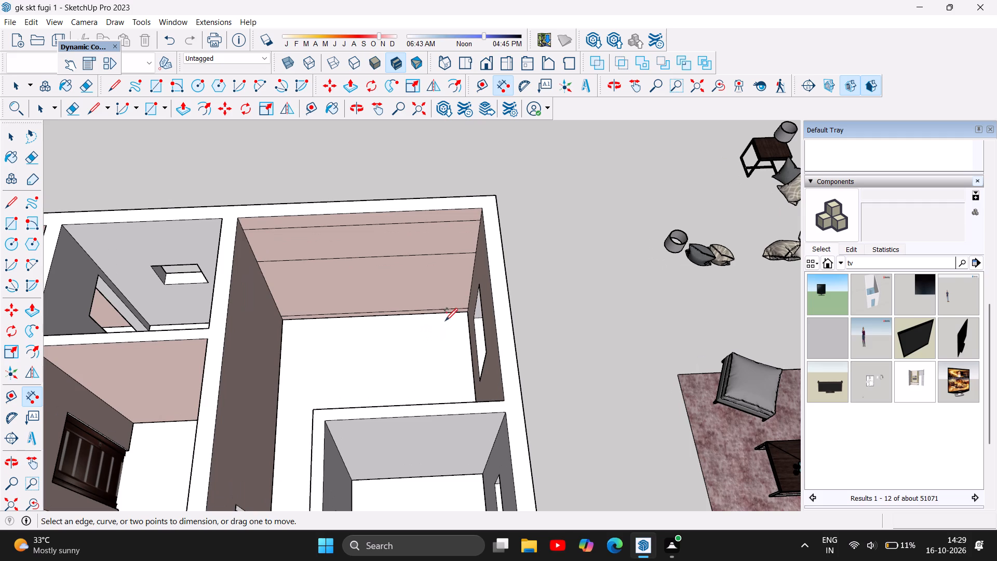
{"action": "scroll", "coordinate": [368, 341], "scroll_direction": "down", "scroll_amount": 4}
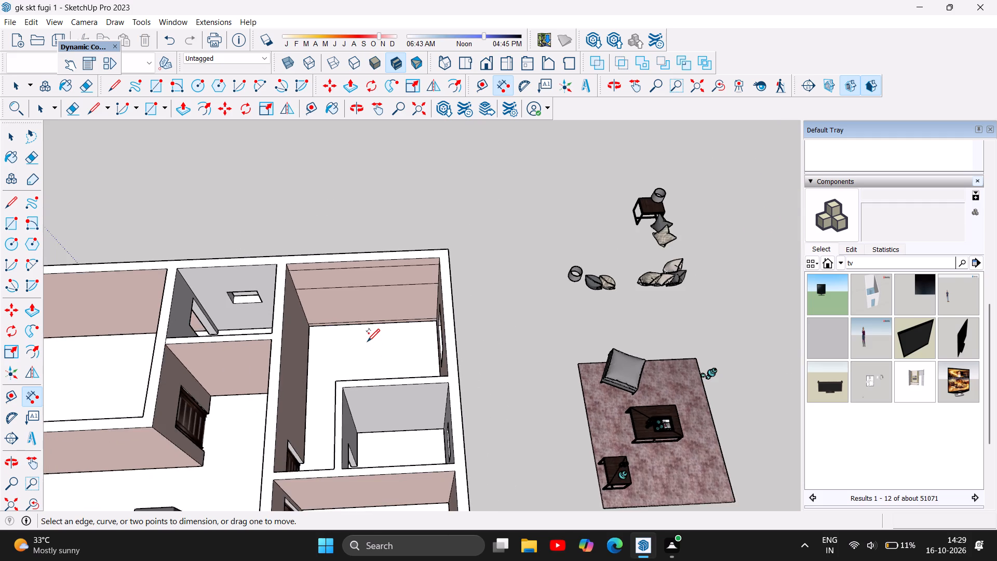
{"action": "scroll", "coordinate": [367, 341], "scroll_direction": "down", "scroll_amount": 1}
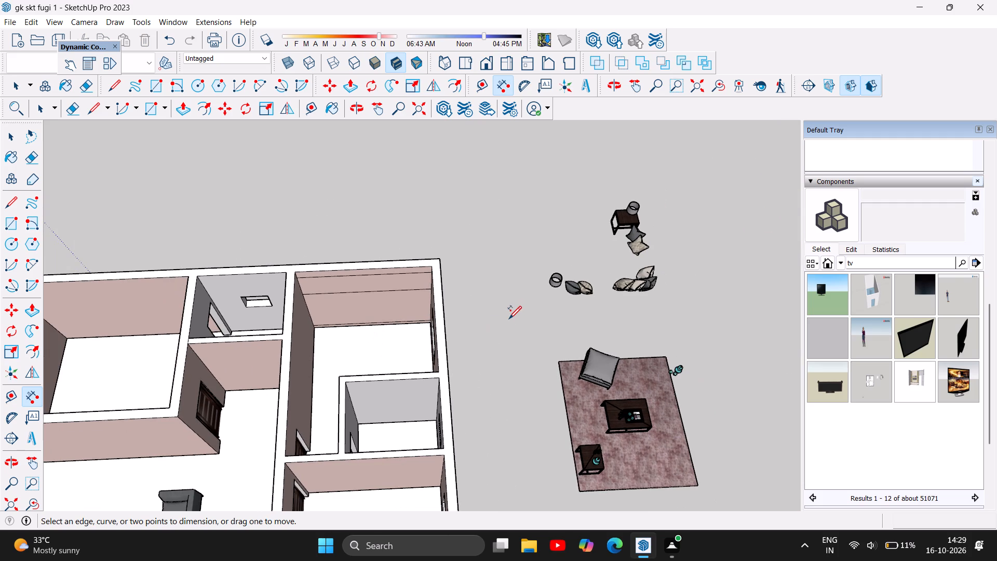
{"action": "key", "text": "ctrl+z"}
{"action": "key", "text": "ctrl+z"}
{"action": "key", "text": "ctrl+z"}
{"action": "key", "text": "ctrl+z"}
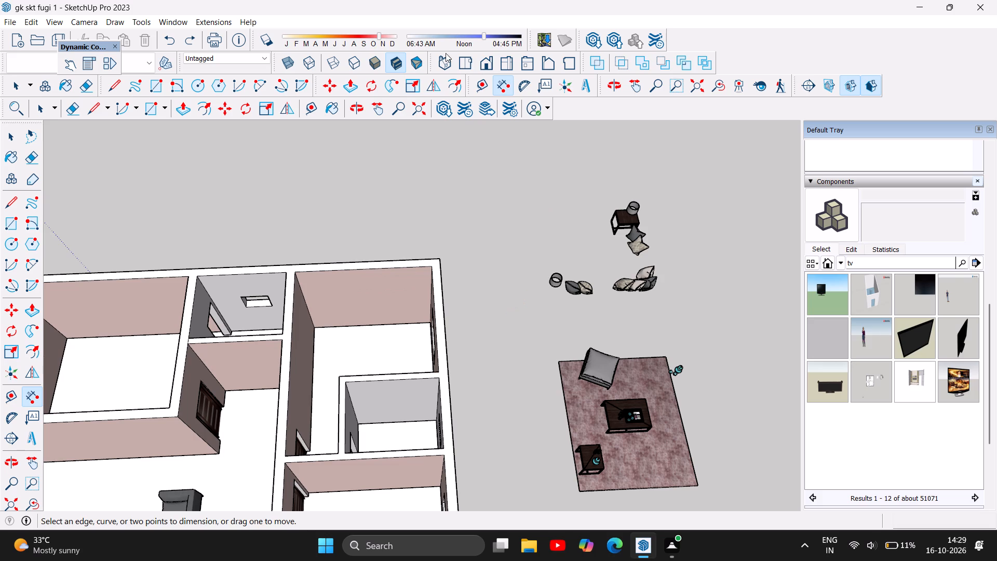
Measure the gap at floor level between the partition wall's free corner and the long wall opposite with the Dimension tool.
{"action": "left_click", "coordinate": [358, 110]}
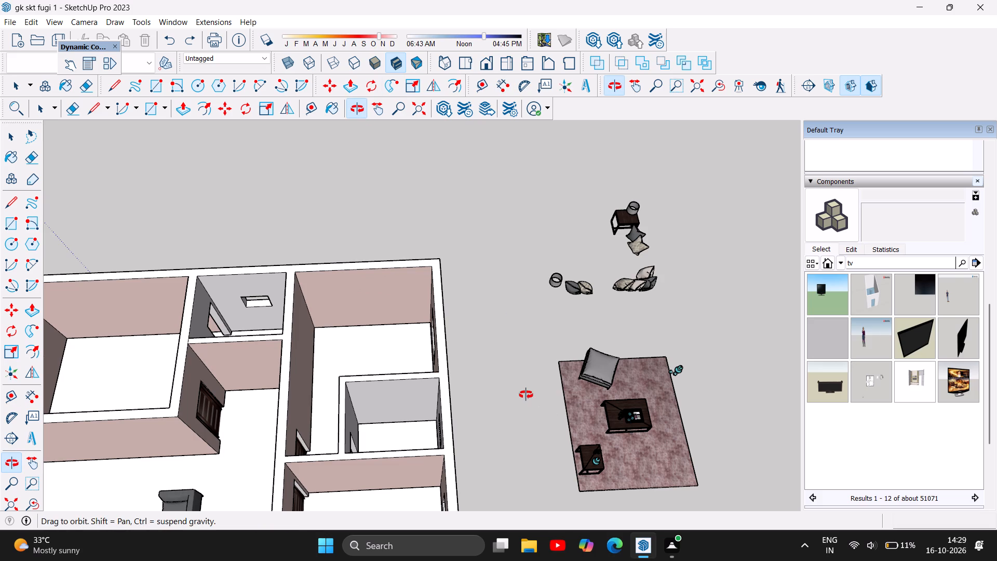
{"action": "left_click_drag", "start_coordinate": [525, 393], "coordinate": [315, 469]}
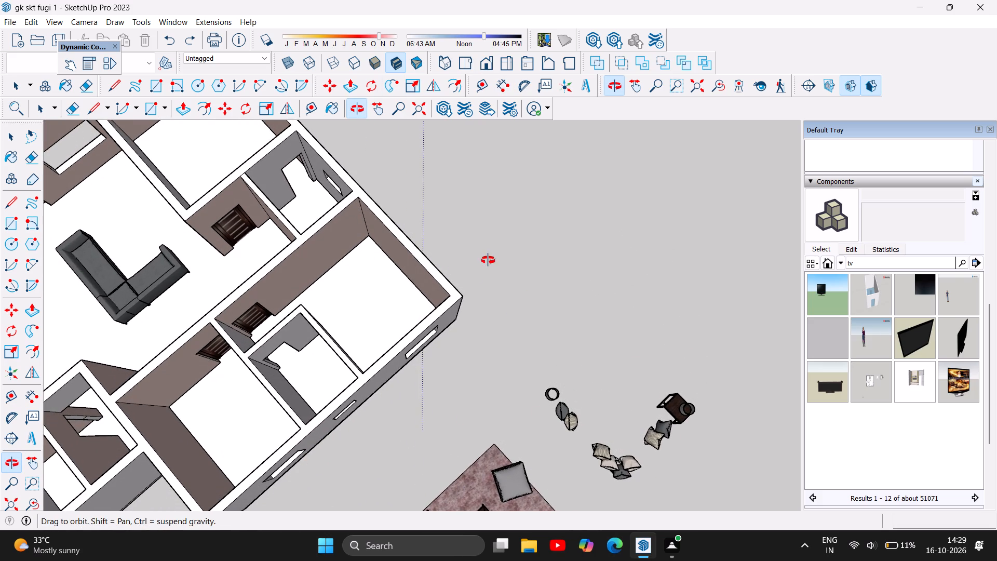
{"action": "left_click_drag", "start_coordinate": [488, 260], "coordinate": [396, 293]}
{"action": "scroll", "coordinate": [321, 211], "scroll_direction": "up", "scroll_amount": 9}
{"action": "scroll", "coordinate": [337, 255], "scroll_direction": "up", "scroll_amount": 3}
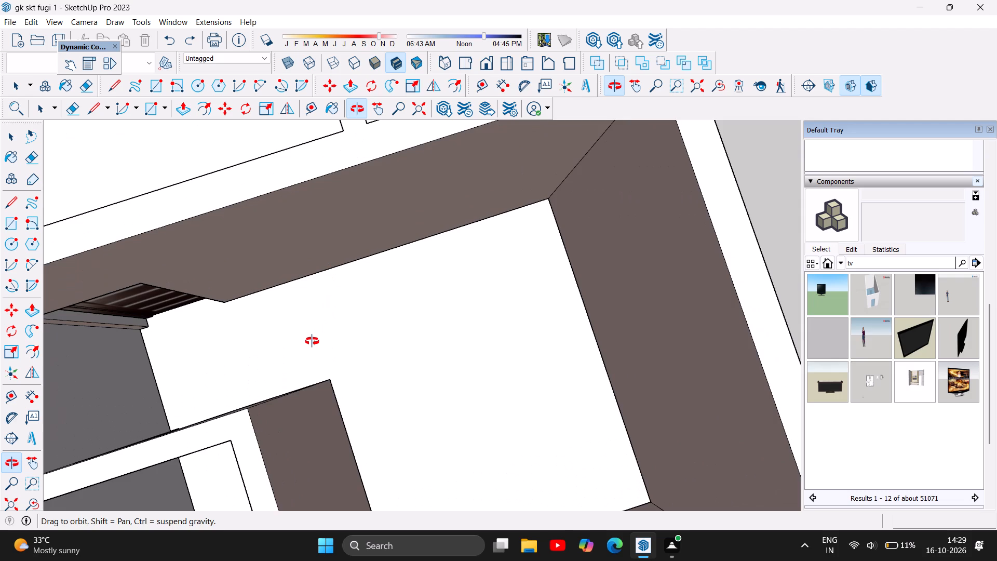
{"action": "scroll", "coordinate": [312, 341], "scroll_direction": "up", "scroll_amount": 1}
{"action": "scroll", "coordinate": [313, 341], "scroll_direction": "down", "scroll_amount": 1}
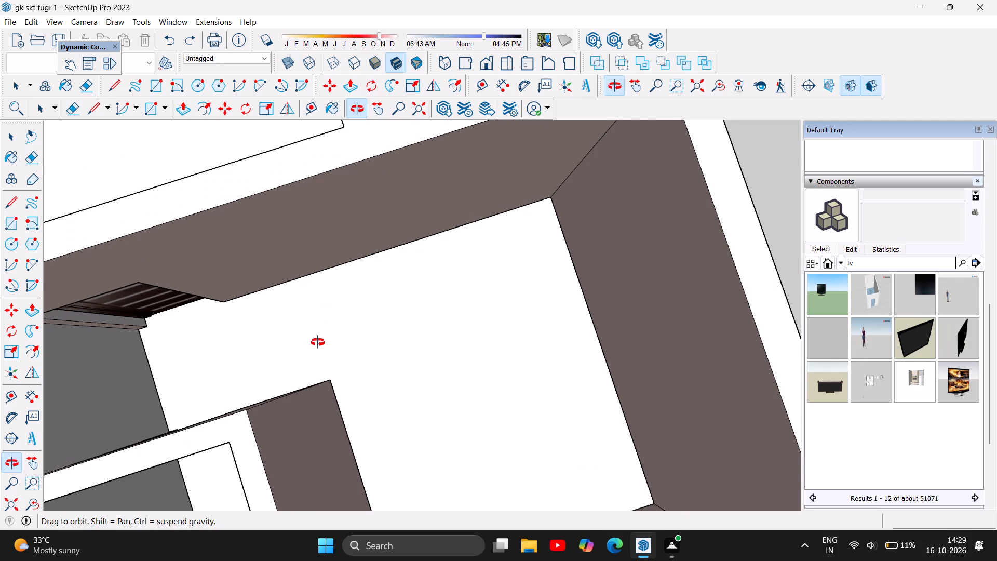
{"action": "scroll", "coordinate": [363, 302], "scroll_direction": "down", "scroll_amount": 4}
{"action": "scroll", "coordinate": [332, 331], "scroll_direction": "up", "scroll_amount": 1}
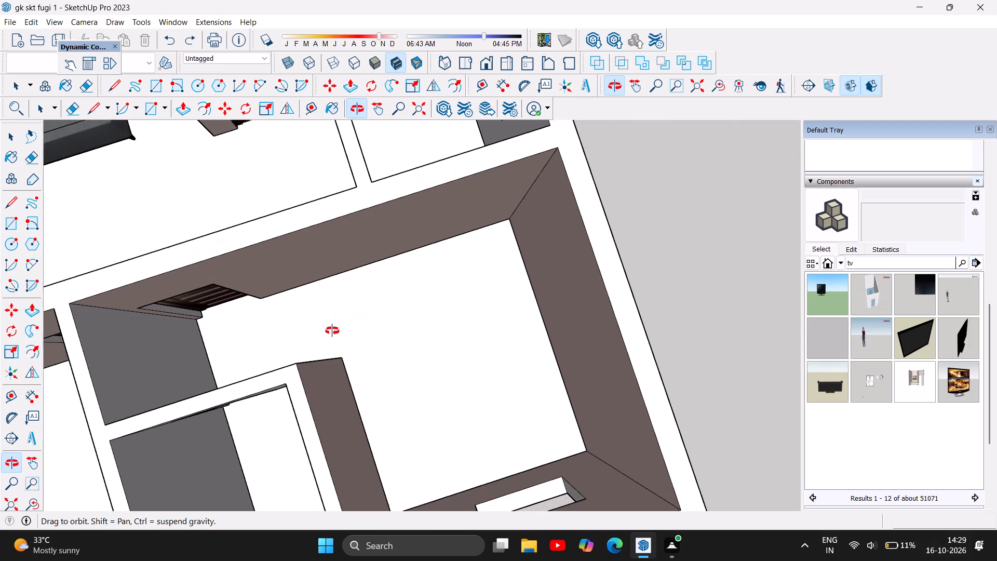
{"action": "scroll", "coordinate": [332, 331], "scroll_direction": "up", "scroll_amount": 2}
{"action": "scroll", "coordinate": [332, 318], "scroll_direction": "down", "scroll_amount": 1}
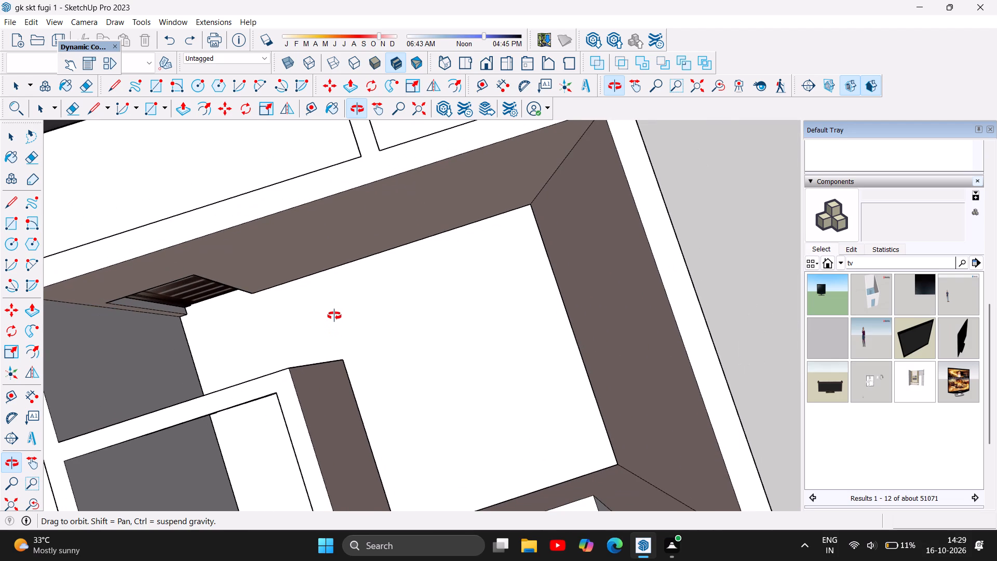
{"action": "scroll", "coordinate": [335, 316], "scroll_direction": "down", "scroll_amount": 1}
{"action": "left_click_drag", "start_coordinate": [525, 378], "coordinate": [487, 310]}
{"action": "scroll", "coordinate": [402, 246], "scroll_direction": "up", "scroll_amount": 4}
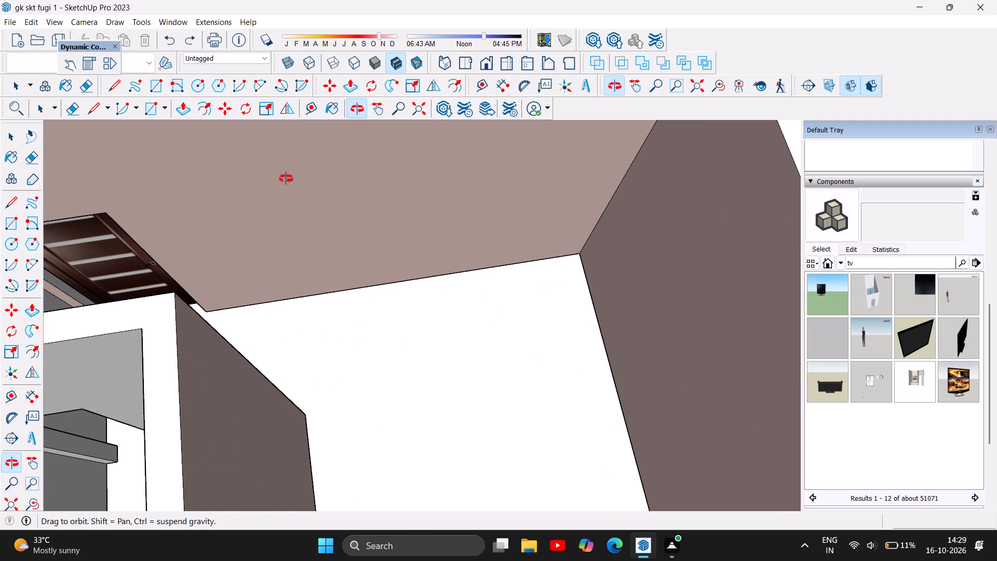
{"action": "left_click", "coordinate": [33, 392]}
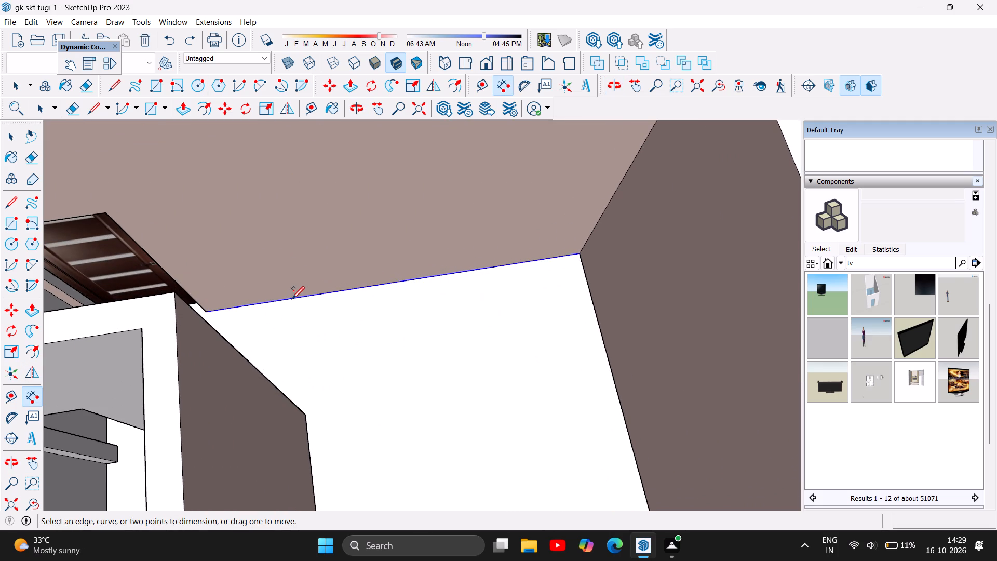
{"action": "left_click", "coordinate": [306, 411]}
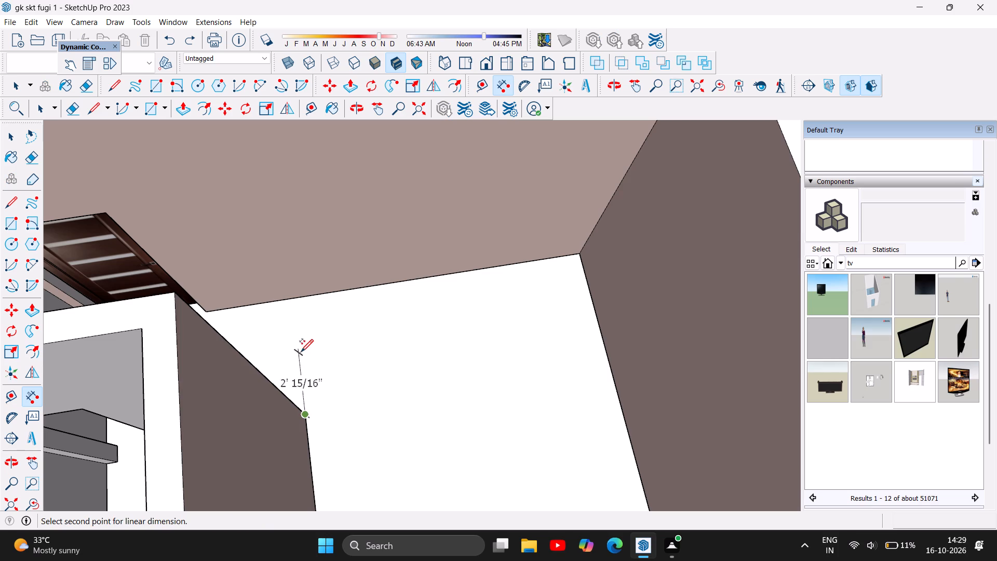
{"action": "left_click", "coordinate": [291, 298]}
{"action": "key", "text": "Escape"}
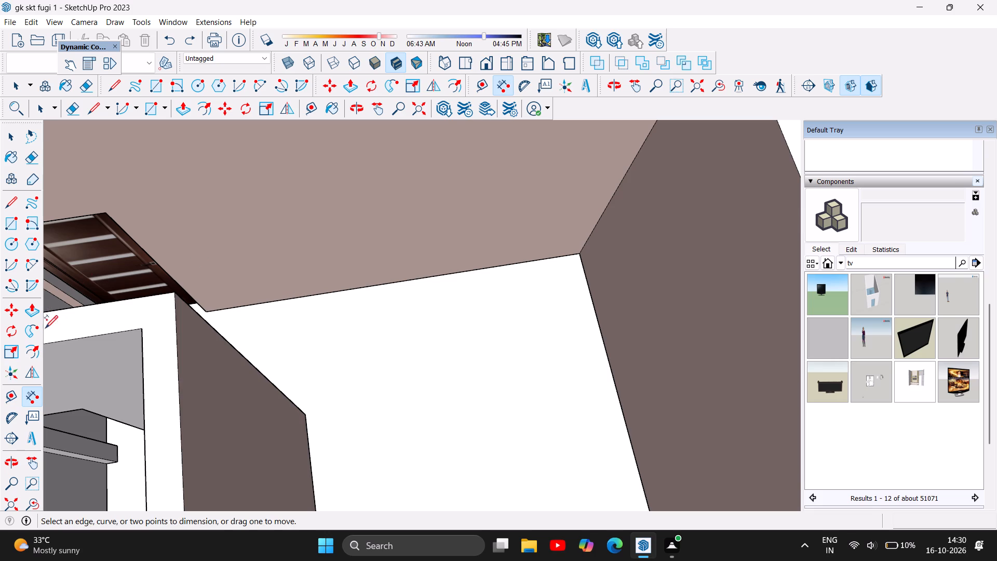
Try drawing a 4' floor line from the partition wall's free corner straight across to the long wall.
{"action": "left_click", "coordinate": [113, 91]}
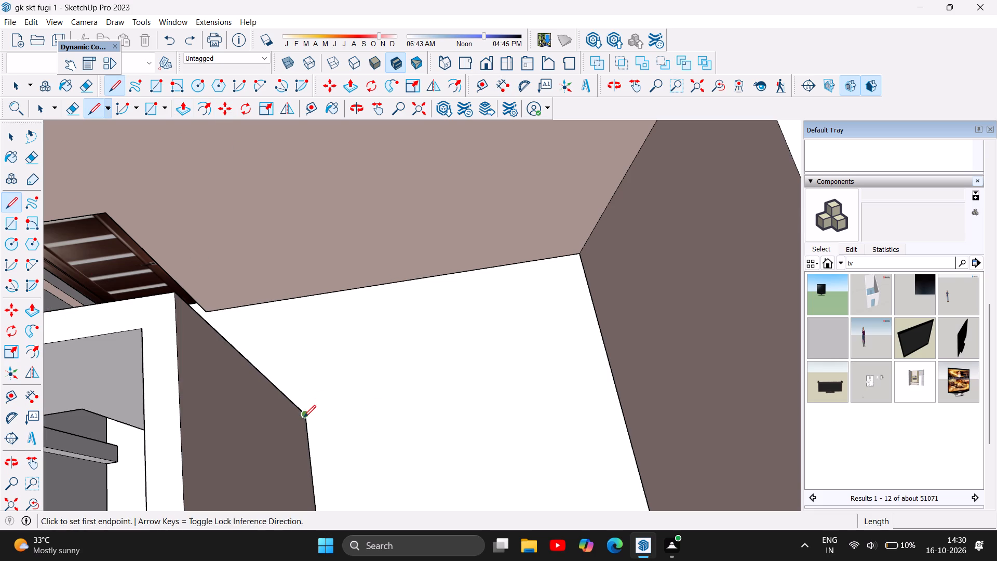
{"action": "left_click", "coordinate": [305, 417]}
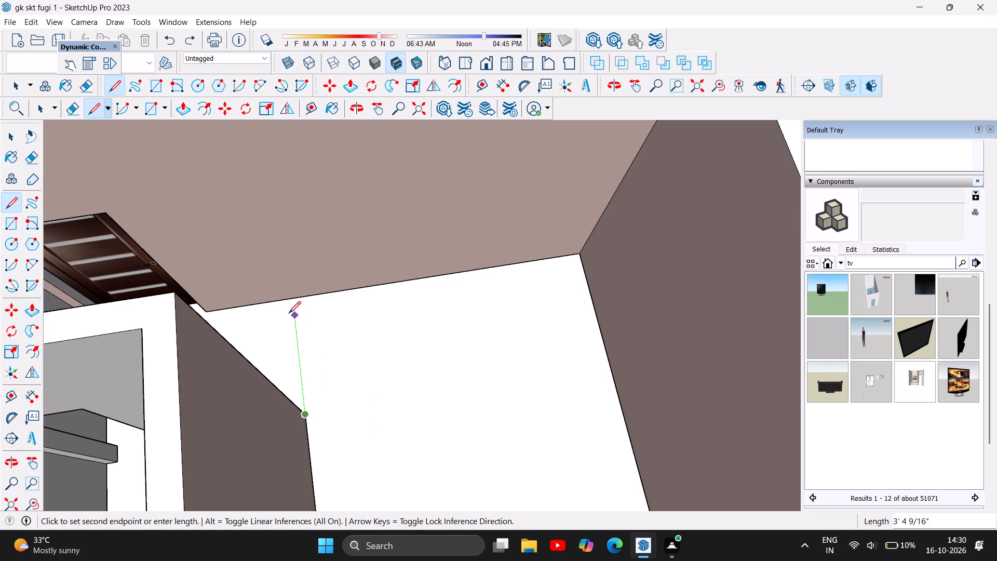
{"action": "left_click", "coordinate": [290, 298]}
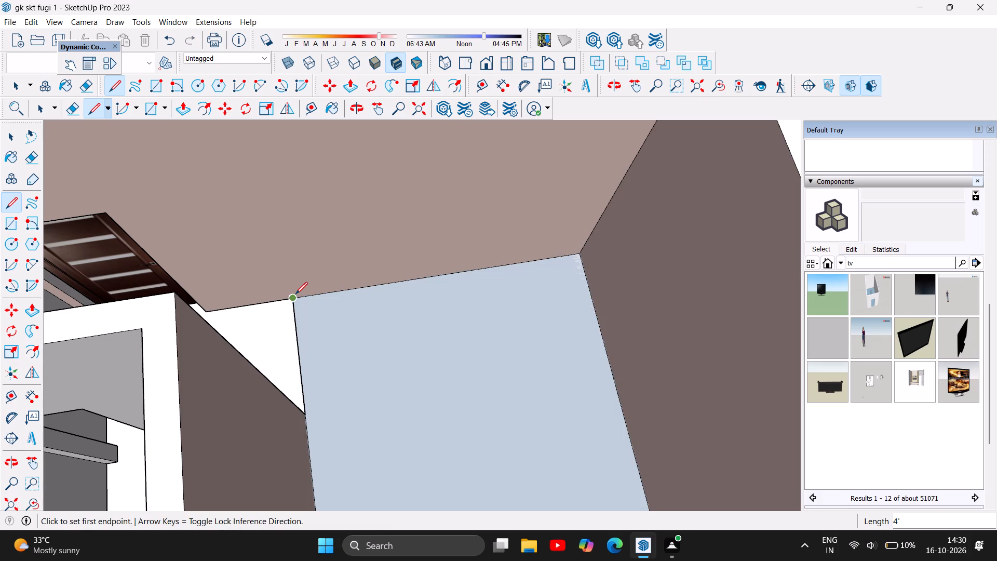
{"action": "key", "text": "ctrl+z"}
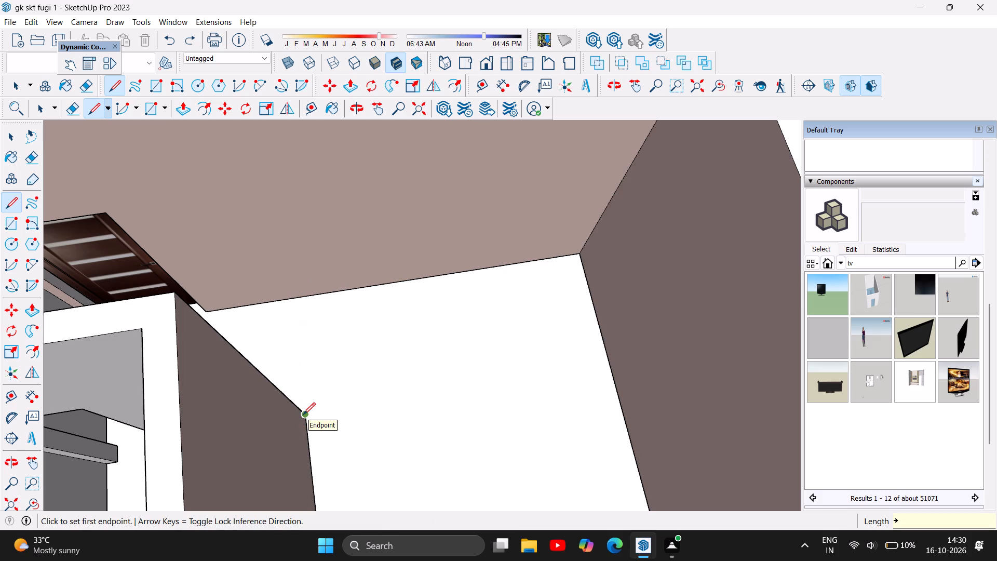
Draw a 7' line up the long wall from the floor point opposite the partition corner, and a 10' horizontal line to the far corner edge.
{"action": "left_click", "coordinate": [293, 298]}
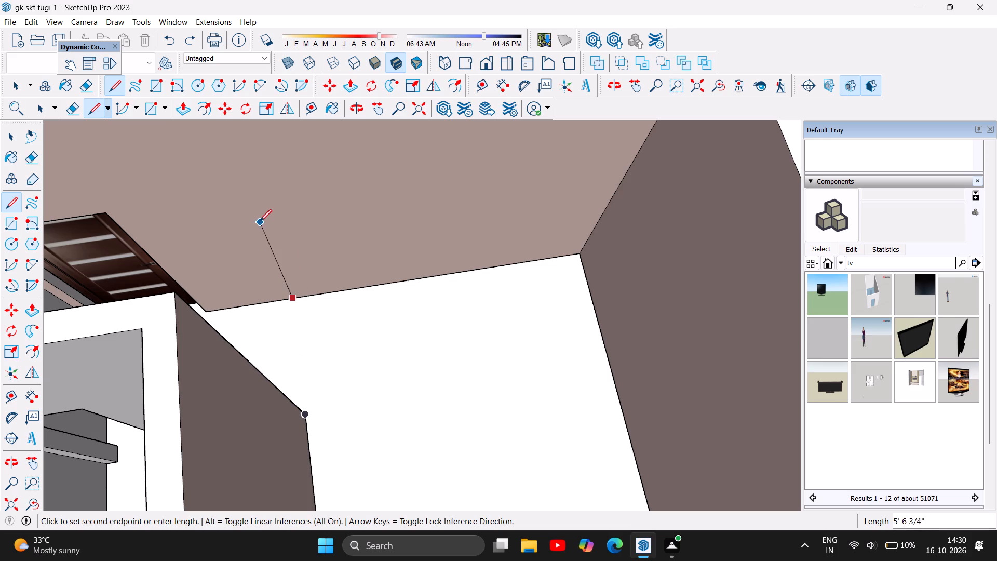
{"action": "scroll", "coordinate": [241, 204], "scroll_direction": "down", "scroll_amount": 3}
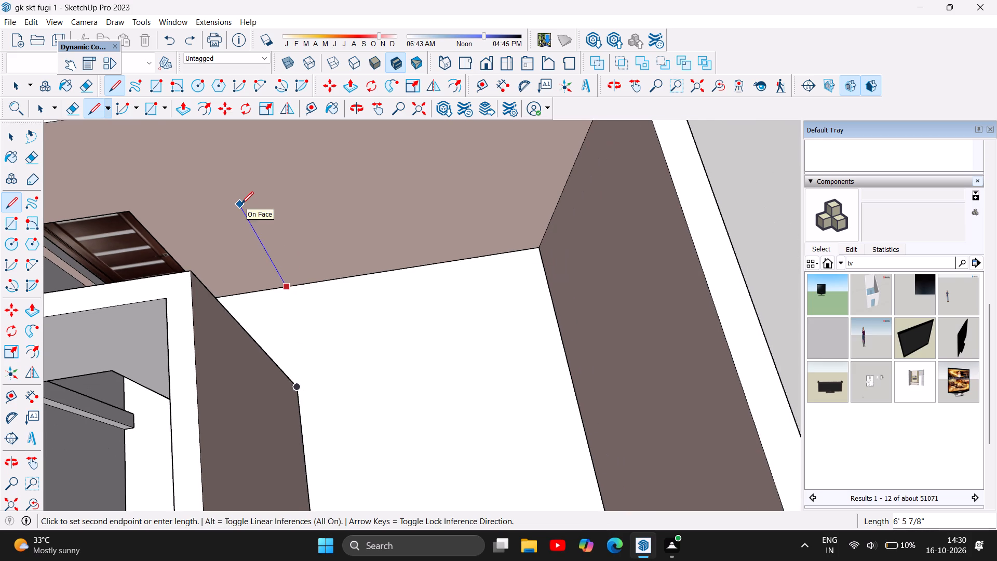
{"action": "scroll", "coordinate": [241, 204], "scroll_direction": "down", "scroll_amount": 4}
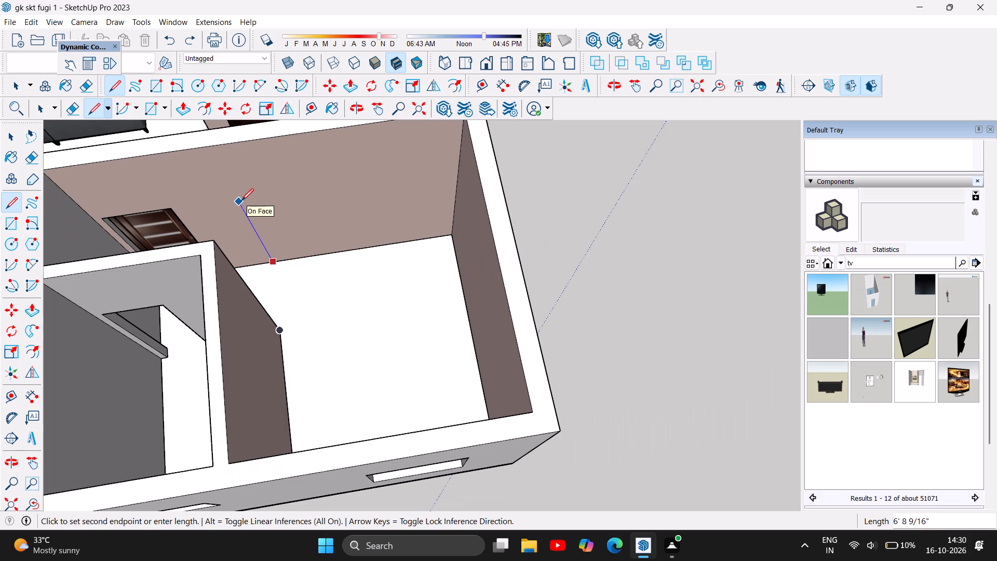
{"action": "type", "text": "7'"}
{"action": "key", "text": "Return"}
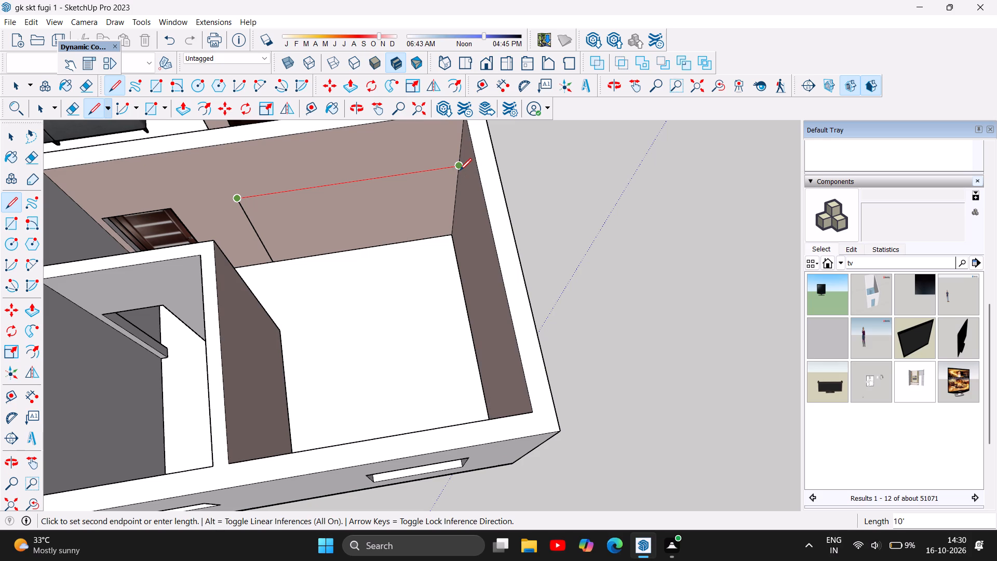
{"action": "left_click", "coordinate": [460, 170]}
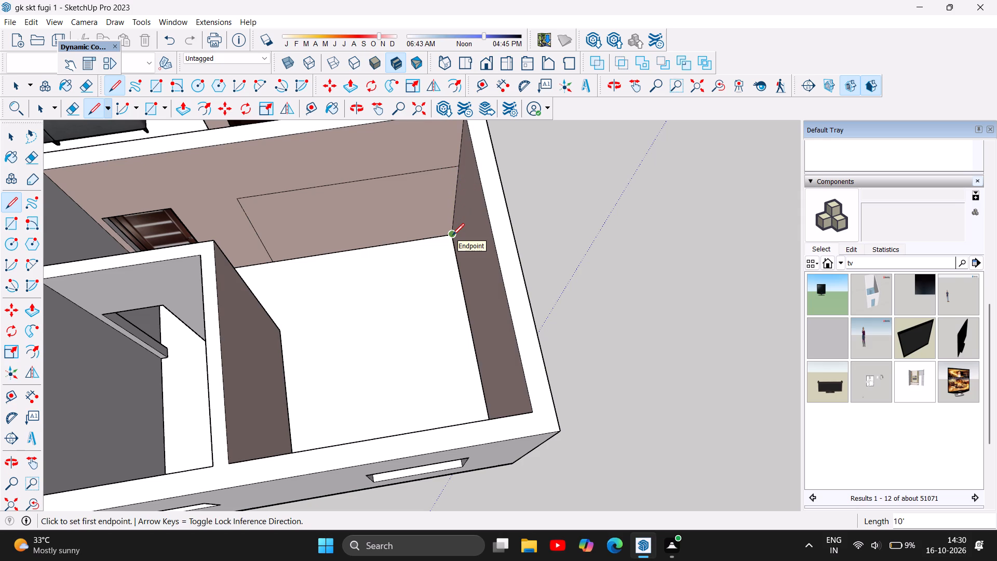
Extend the vertical outline line on the long wall up by 3', and draw a 10' horizontal line to the far corner edge.
{"action": "left_click", "coordinate": [452, 235]}
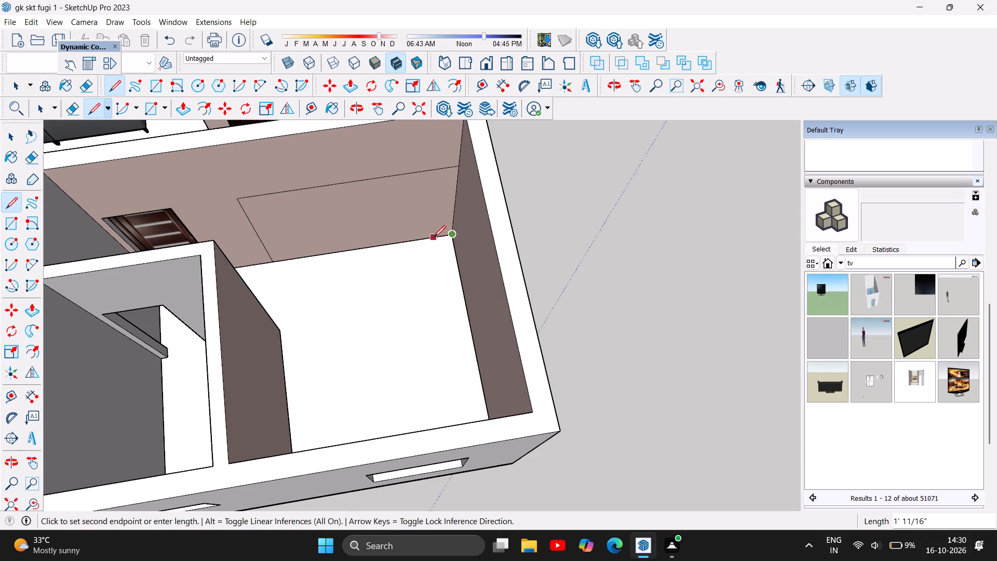
{"action": "key", "text": "Escape"}
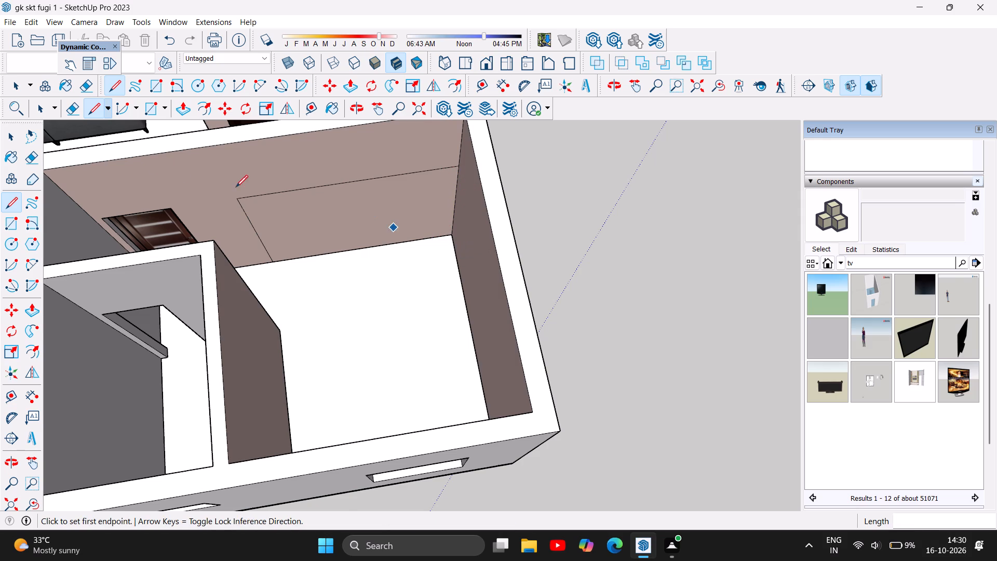
{"action": "left_click", "coordinate": [238, 199]}
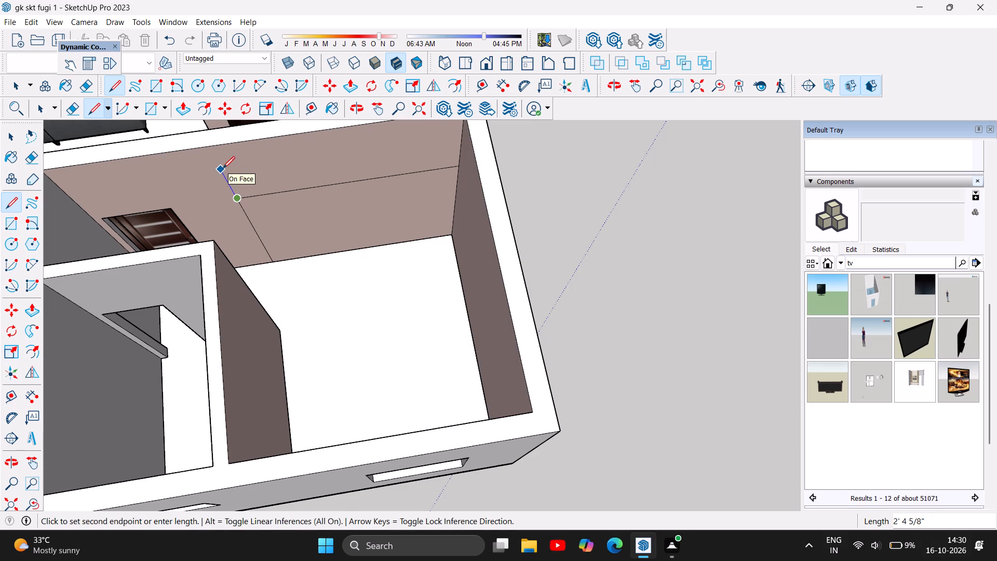
{"action": "type", "text": "3'"}
{"action": "key", "text": "Return"}
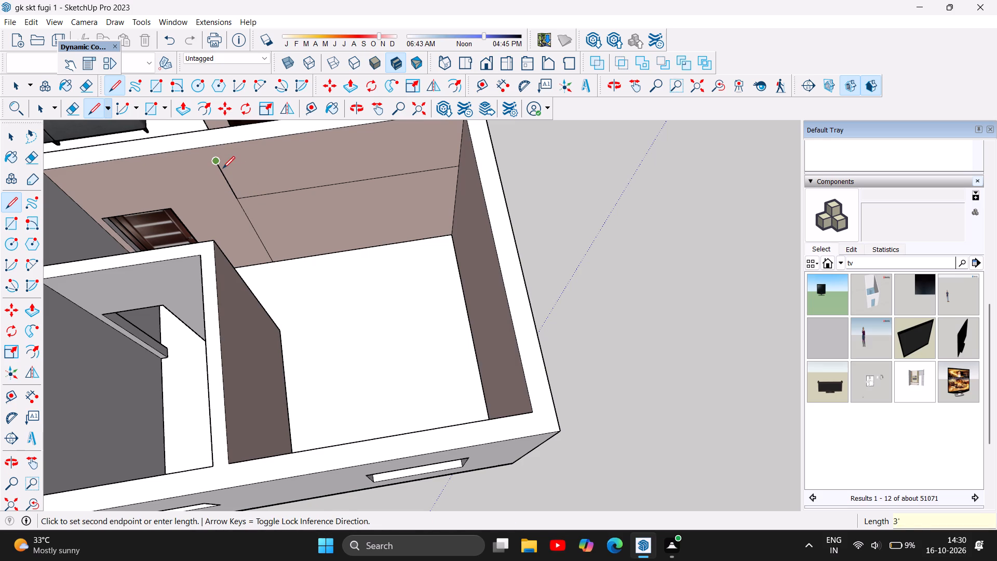
{"action": "scroll", "coordinate": [229, 182], "scroll_direction": "up", "scroll_amount": 12}
{"action": "scroll", "coordinate": [225, 268], "scroll_direction": "up", "scroll_amount": 1}
{"action": "scroll", "coordinate": [166, 315], "scroll_direction": "down", "scroll_amount": 5}
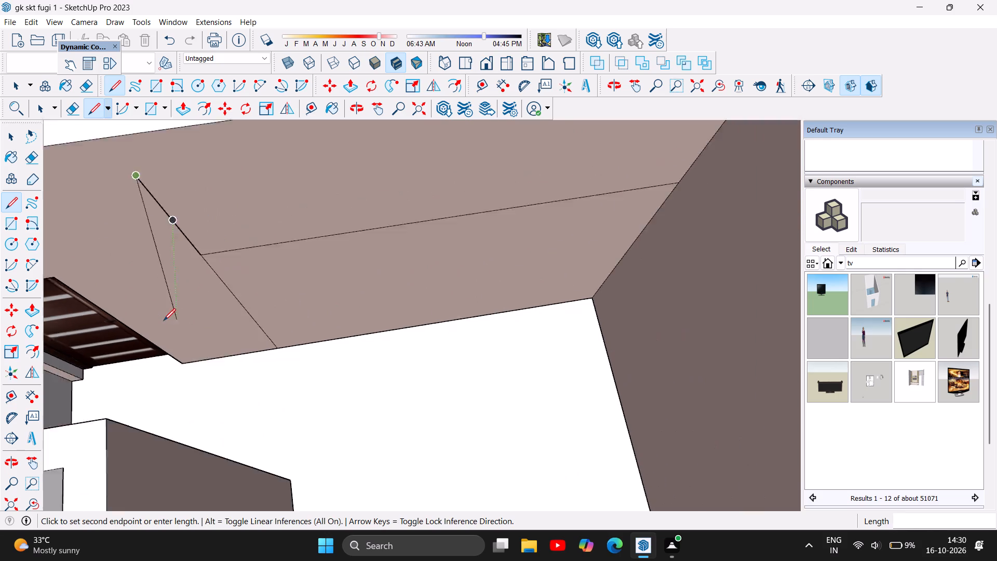
{"action": "scroll", "coordinate": [164, 320], "scroll_direction": "down", "scroll_amount": 5}
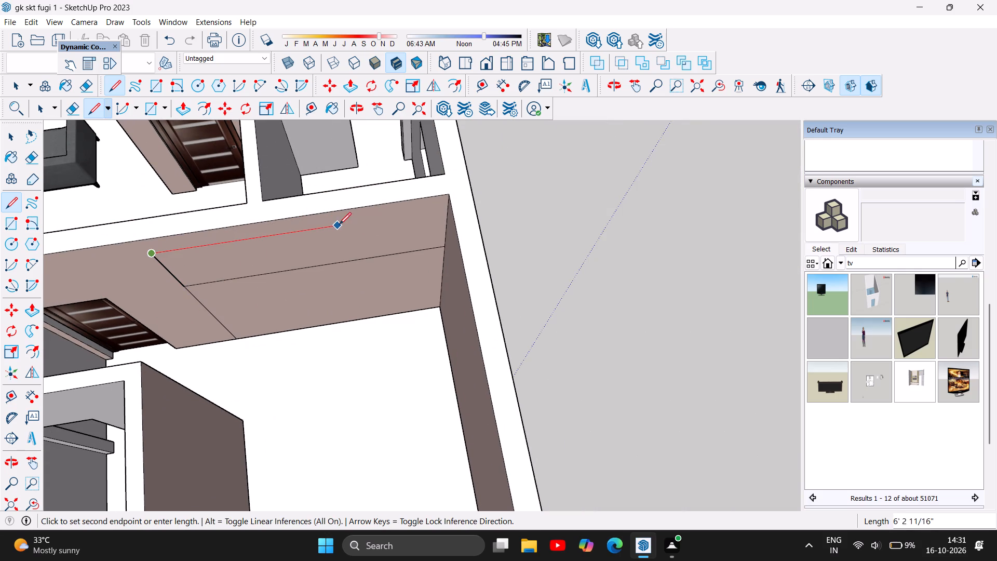
{"action": "left_click", "coordinate": [447, 211]}
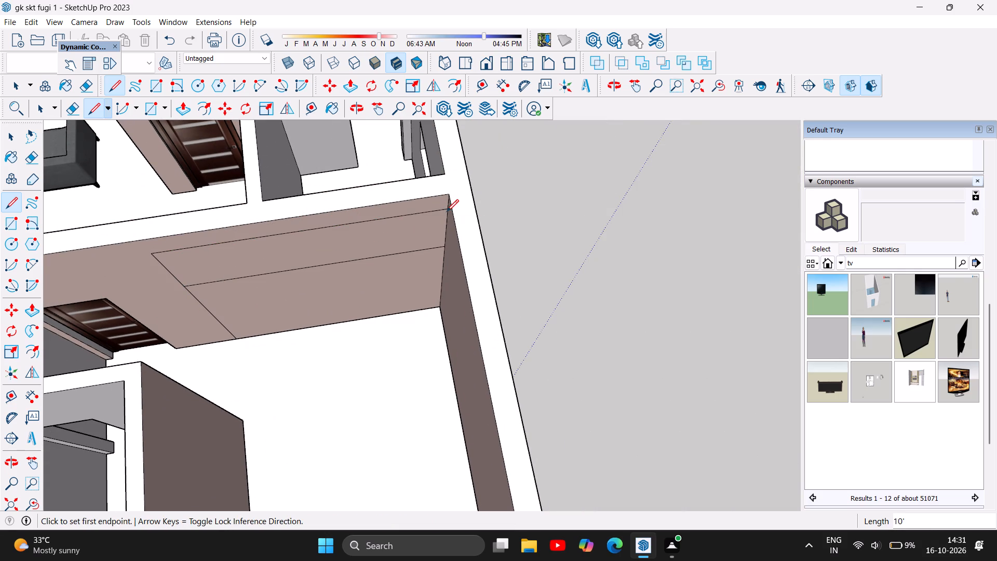
{"action": "left_click", "coordinate": [446, 244]}
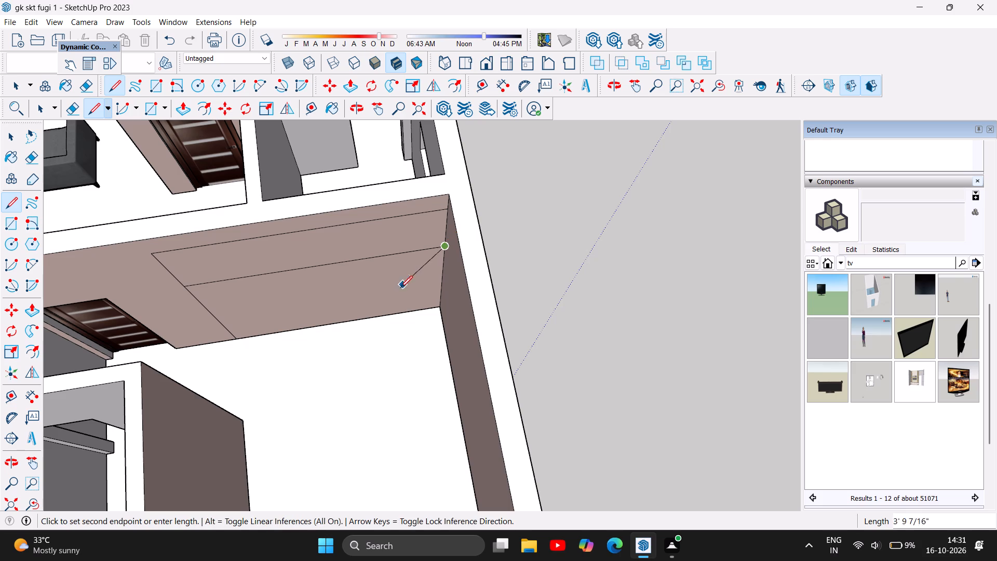
{"action": "key", "text": "Escape"}
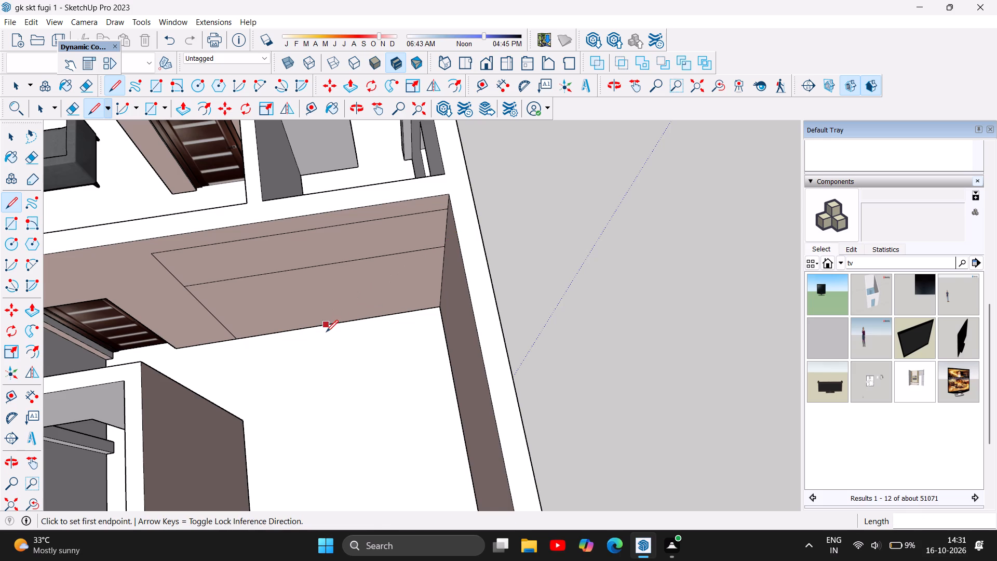
Measure the wall outline's length along the floor, from its base corner to the room's far corner, with the Dimension tool.
{"action": "scroll", "coordinate": [334, 317], "scroll_direction": "up", "scroll_amount": 1}
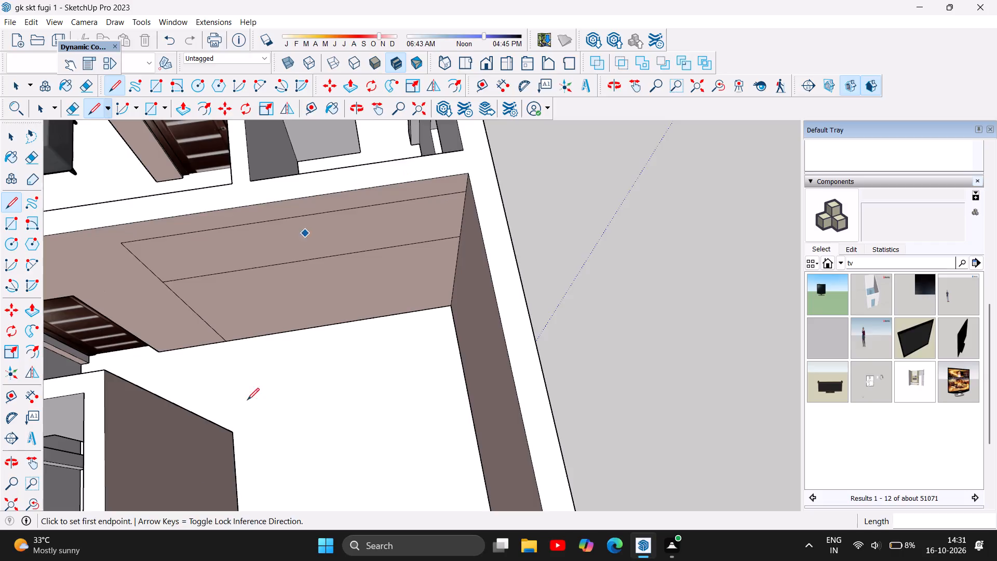
{"action": "left_click", "coordinate": [36, 400]}
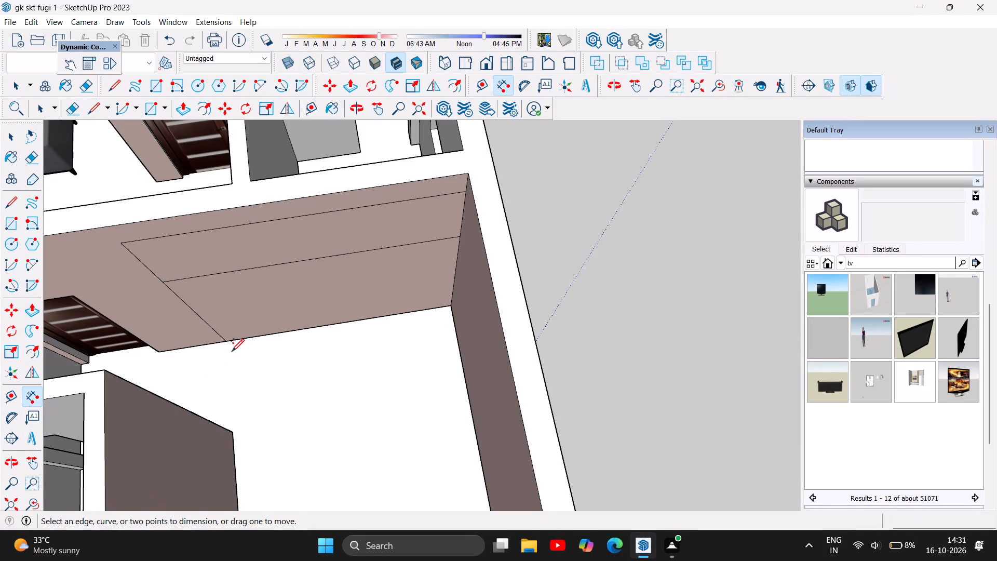
{"action": "left_click", "coordinate": [225, 341]}
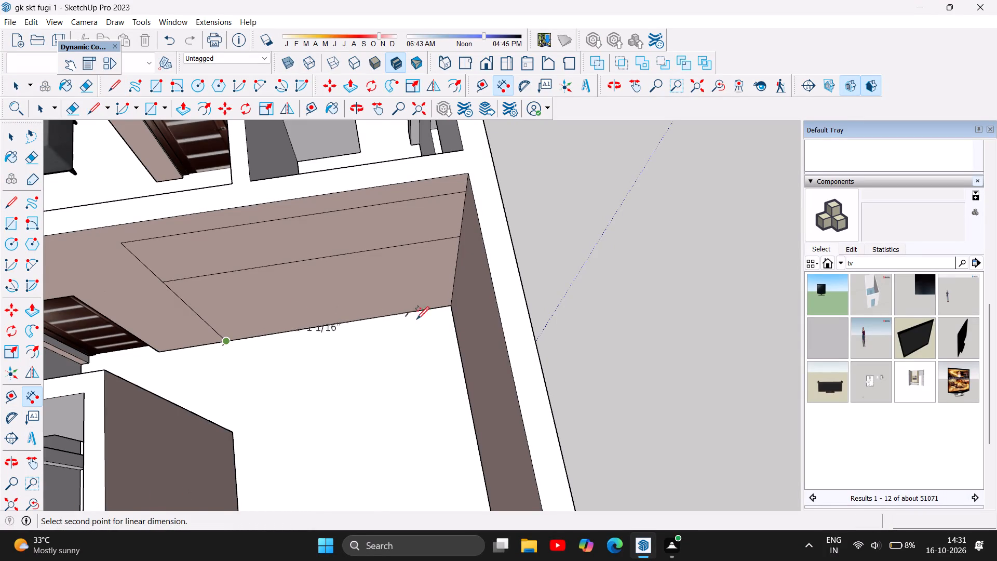
{"action": "left_click", "coordinate": [452, 304]}
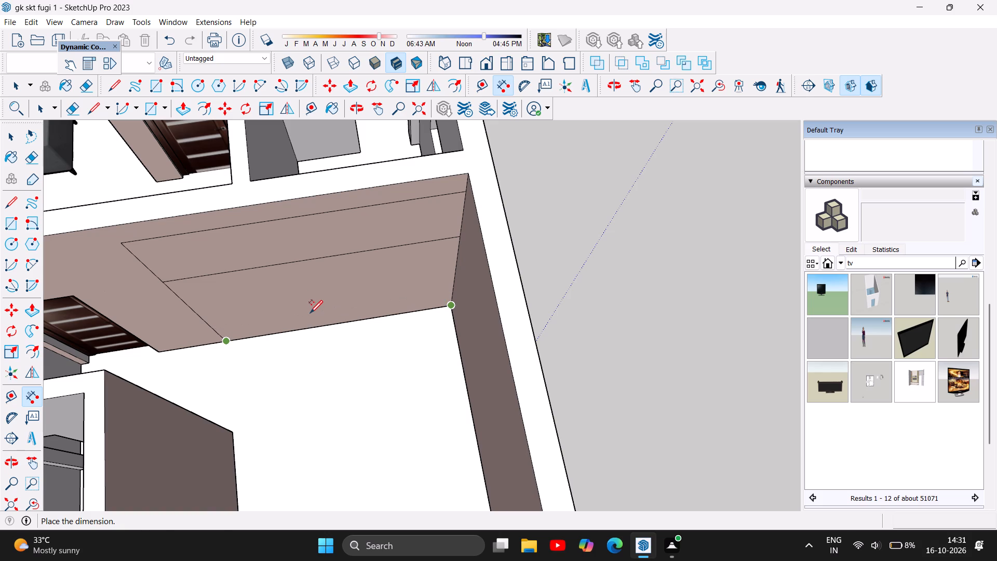
{"action": "key", "text": "Escape"}
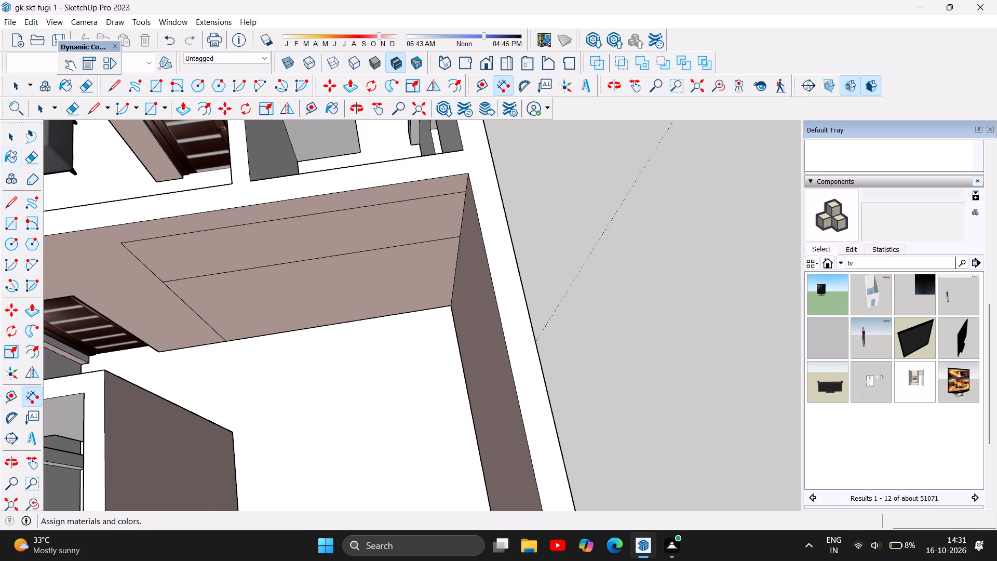
Draw a 1'6" floor line out from the outline's base corner and a 10' line parallel to the long wall up to the end wall.
{"action": "left_click", "coordinate": [95, 107]}
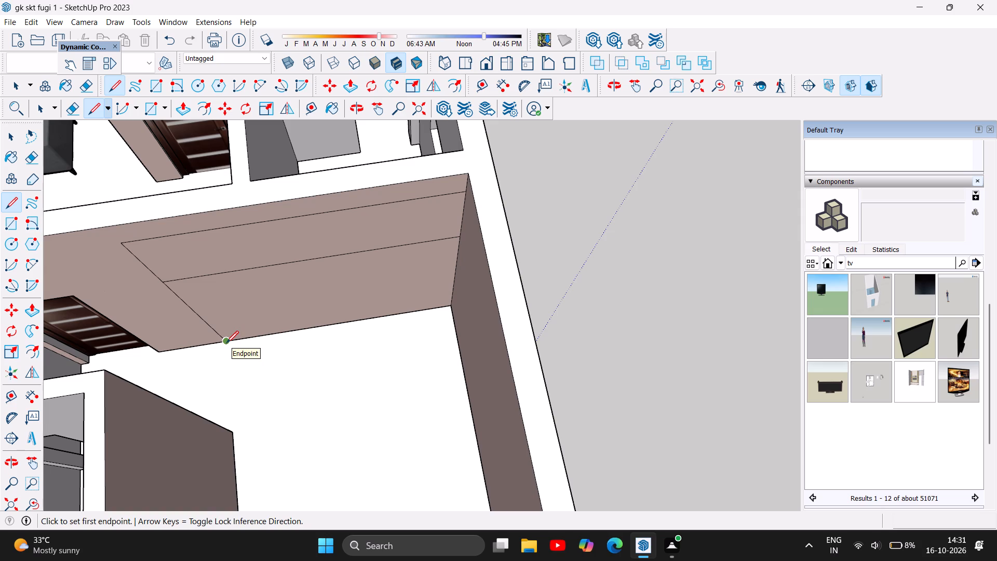
{"action": "left_click", "coordinate": [227, 340]}
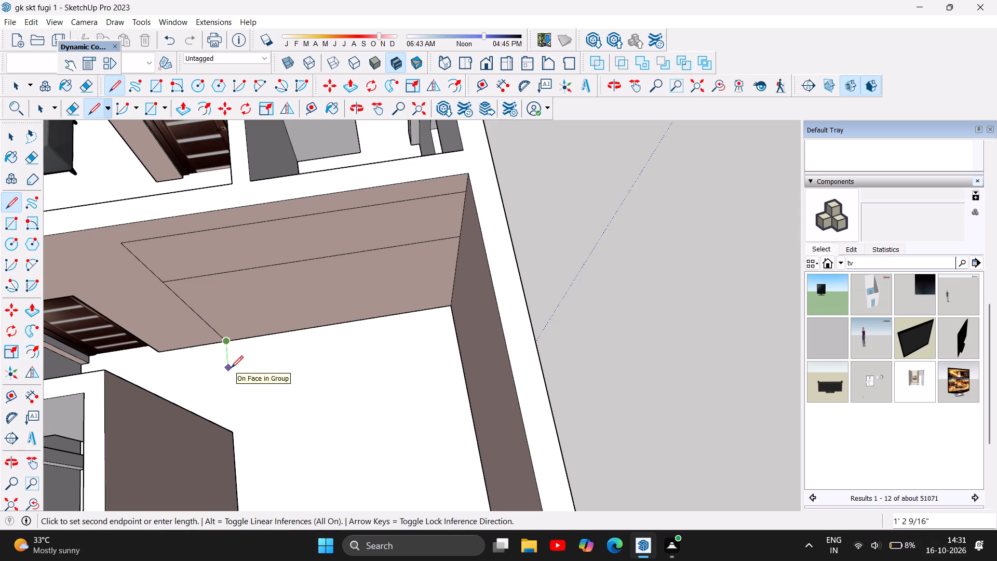
{"action": "key", "text": "1"}
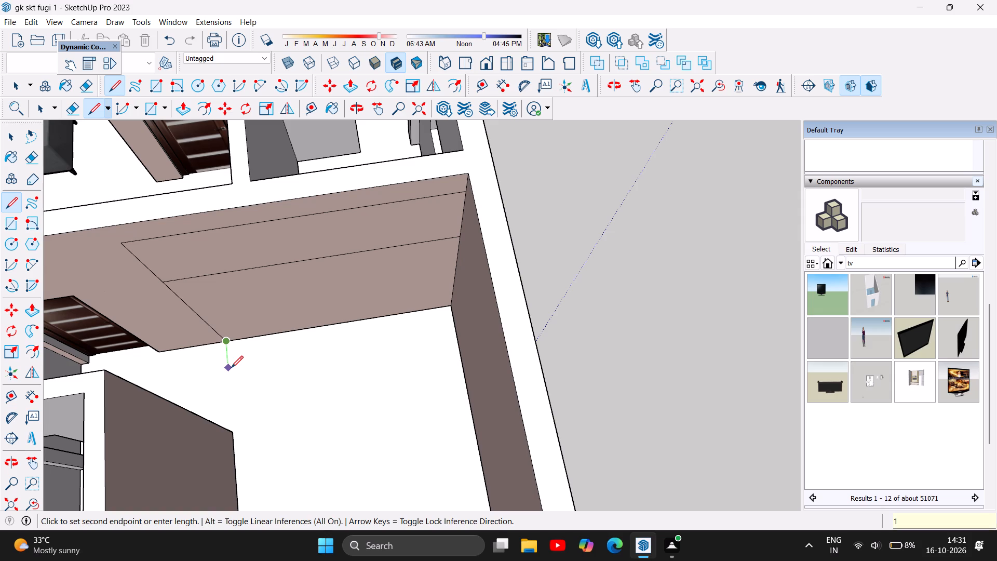
{"action": "type", "text": "'6"}
{"action": "key", "text": "Return"}
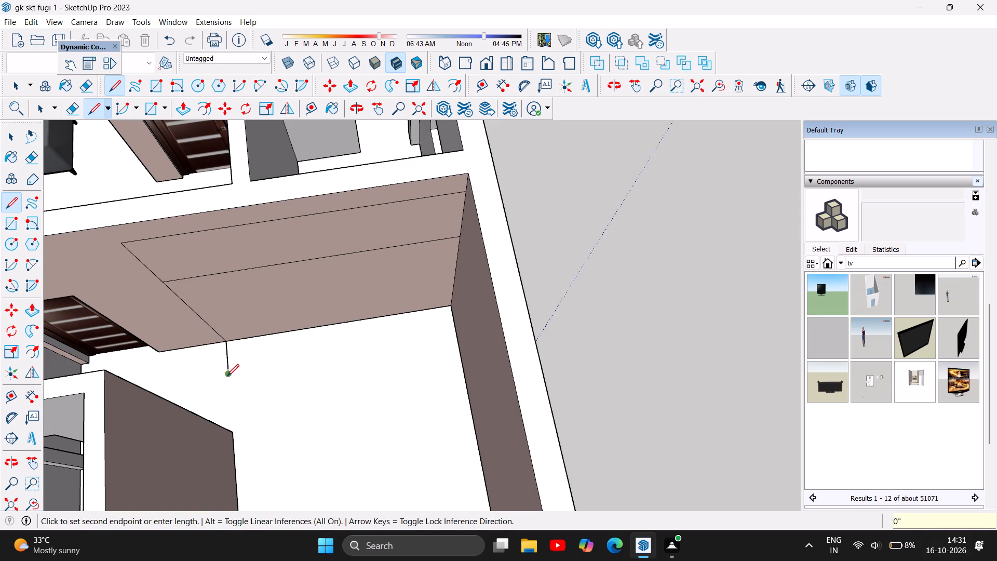
{"action": "left_click", "coordinate": [227, 375]}
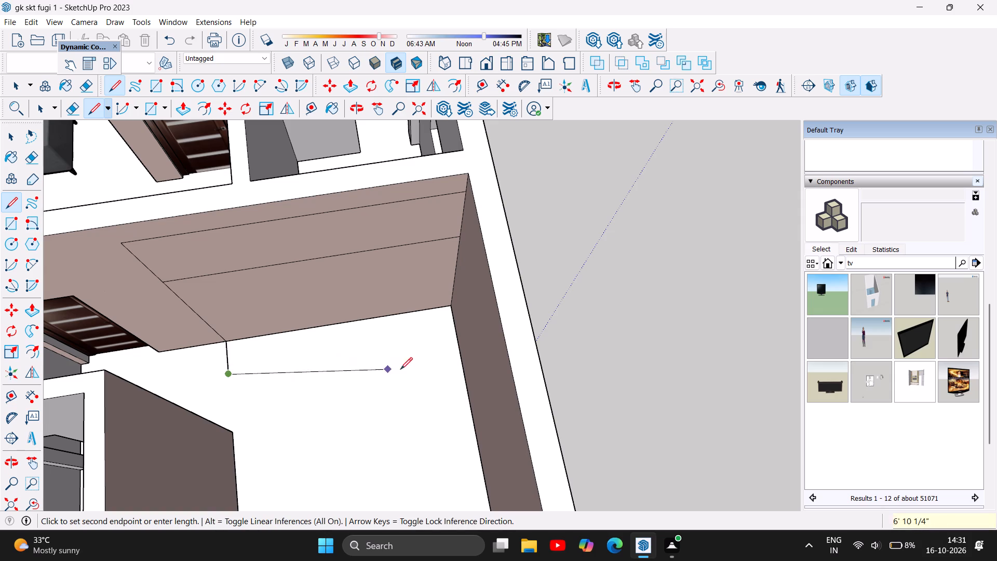
{"action": "left_click", "coordinate": [457, 337]}
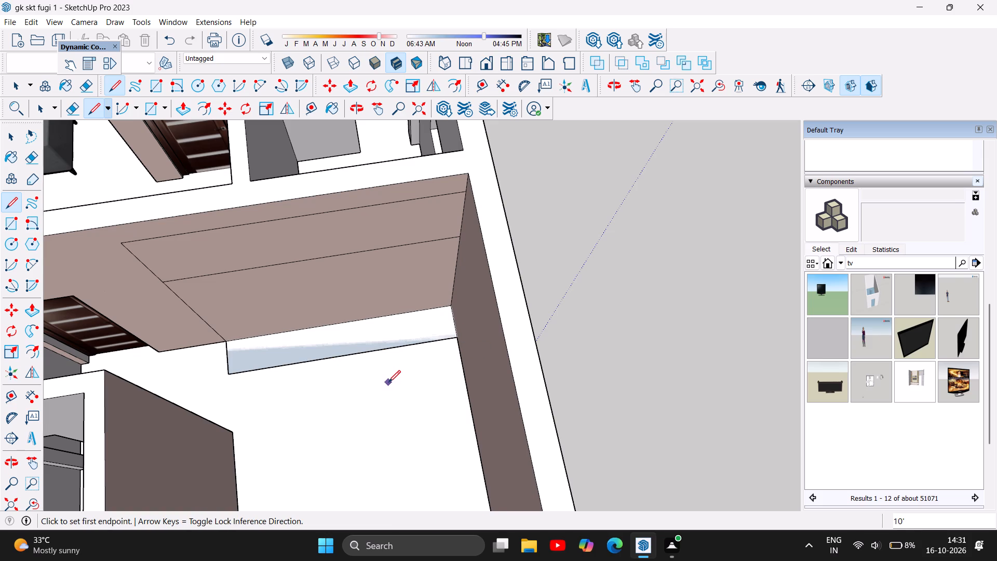
Draw a vertical line about 10' 6" up from the floor strip's free corner and join it to the wall outline's top corner, closing the side face.
{"action": "scroll", "coordinate": [403, 391], "scroll_direction": "down", "scroll_amount": 4}
{"action": "scroll", "coordinate": [338, 334], "scroll_direction": "up", "scroll_amount": 3}
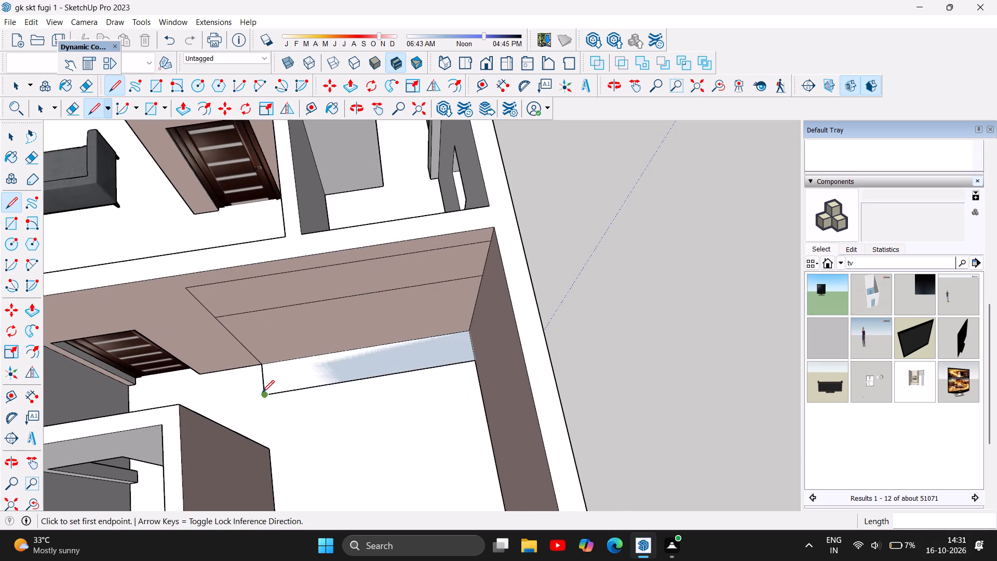
{"action": "left_click", "coordinate": [265, 392]}
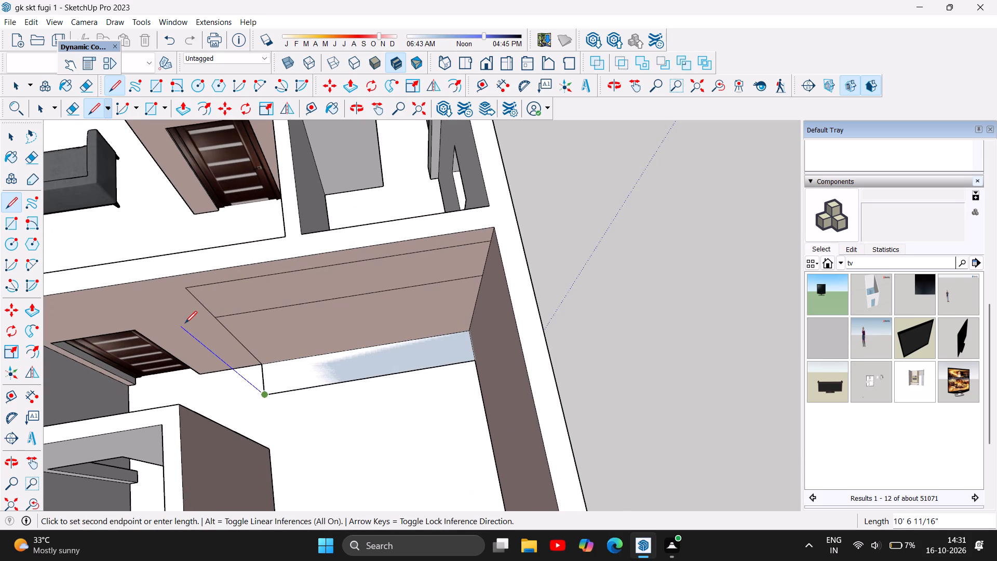
{"action": "left_click", "coordinate": [185, 324]}
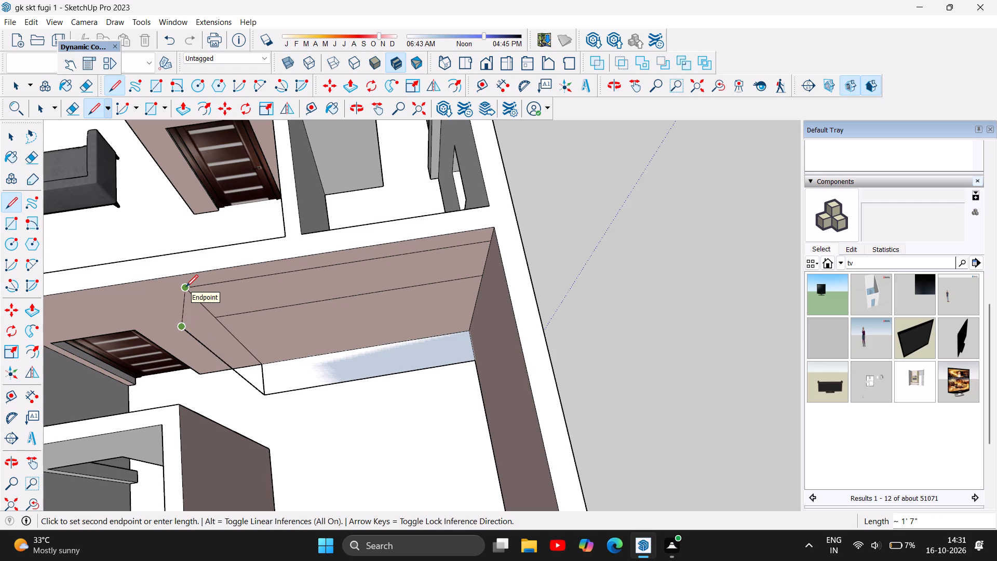
{"action": "left_click", "coordinate": [186, 287]}
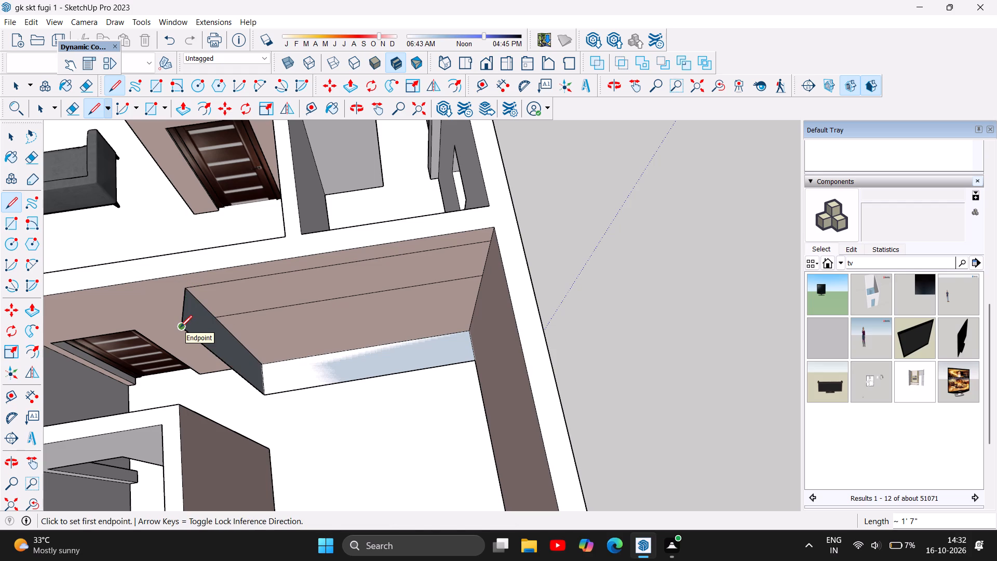
Draw a 10' top edge from the side face's front corner to the end wall and a line down to the floor strip, closing the front face.
{"action": "left_click", "coordinate": [180, 327]}
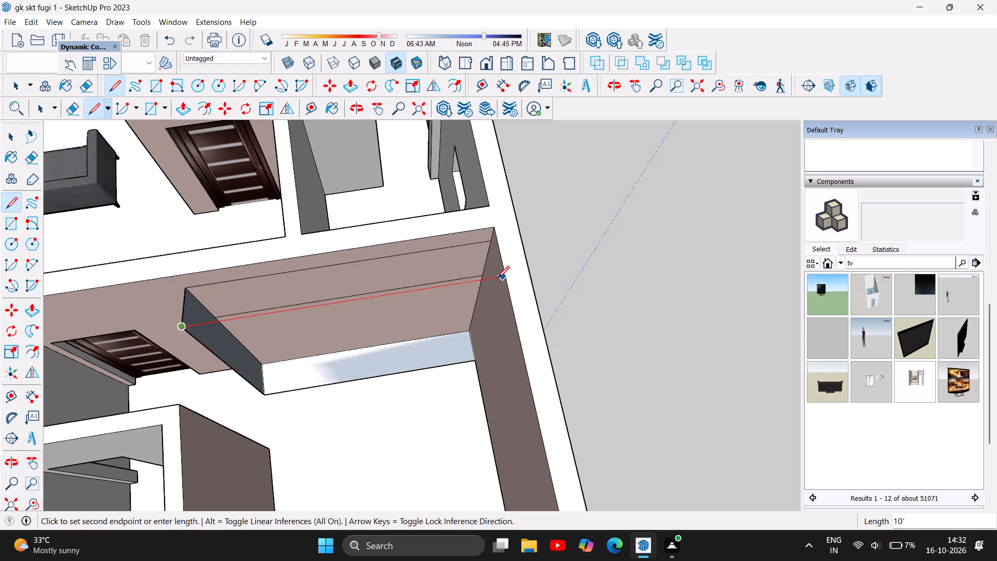
{"action": "left_click", "coordinate": [501, 281]}
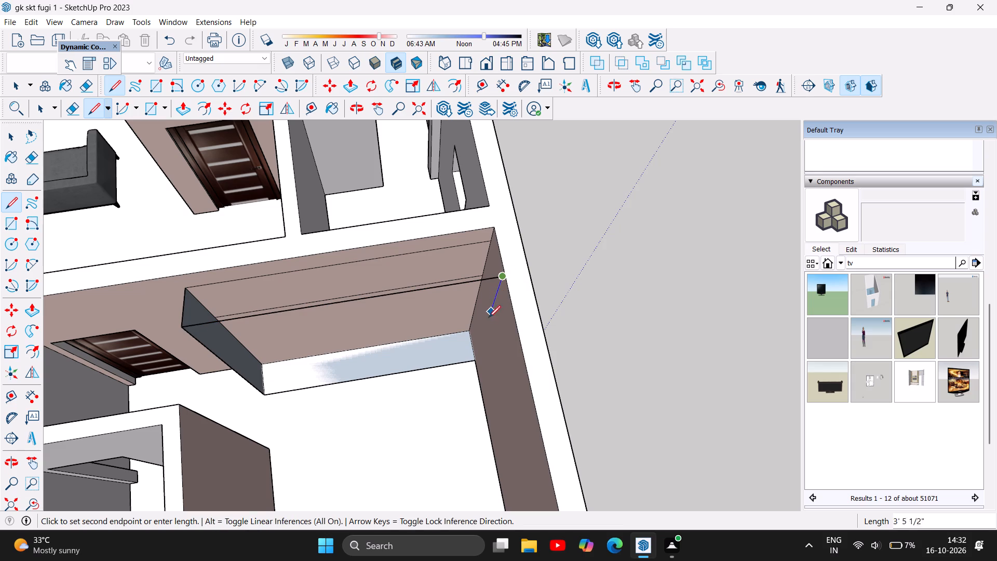
{"action": "left_click", "coordinate": [474, 360]}
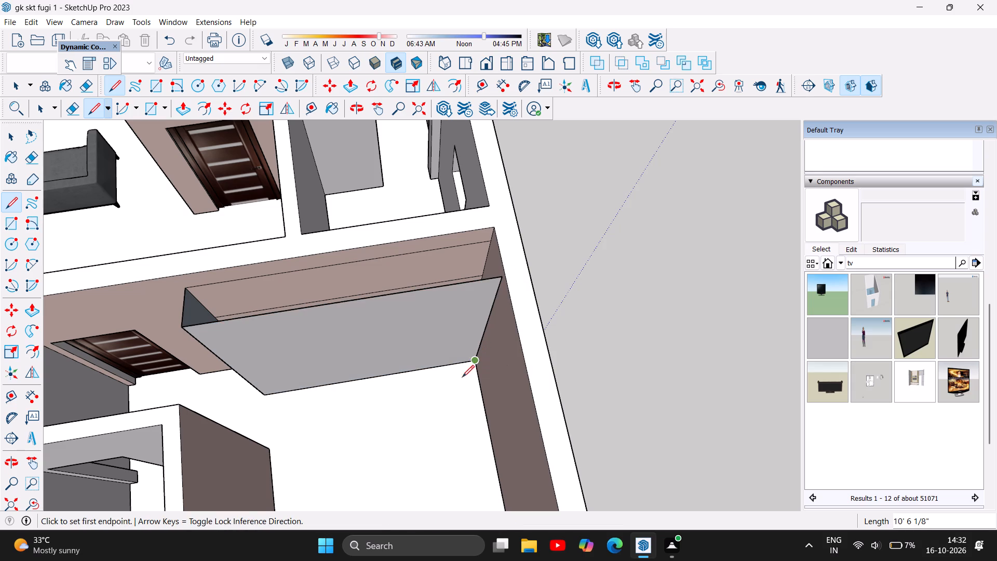
Connect the front face's top corner at the end wall to the upper outline line on the long wall, closing the built-in's top face.
{"action": "scroll", "coordinate": [435, 382], "scroll_direction": "down", "scroll_amount": 4}
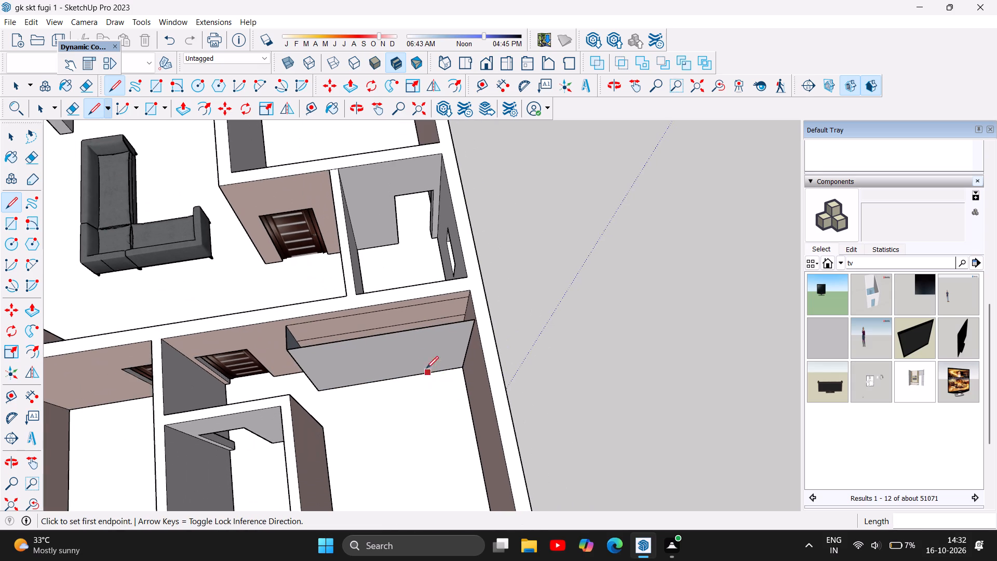
{"action": "scroll", "coordinate": [417, 339], "scroll_direction": "up", "scroll_amount": 7}
{"action": "scroll", "coordinate": [417, 339], "scroll_direction": "down", "scroll_amount": 3}
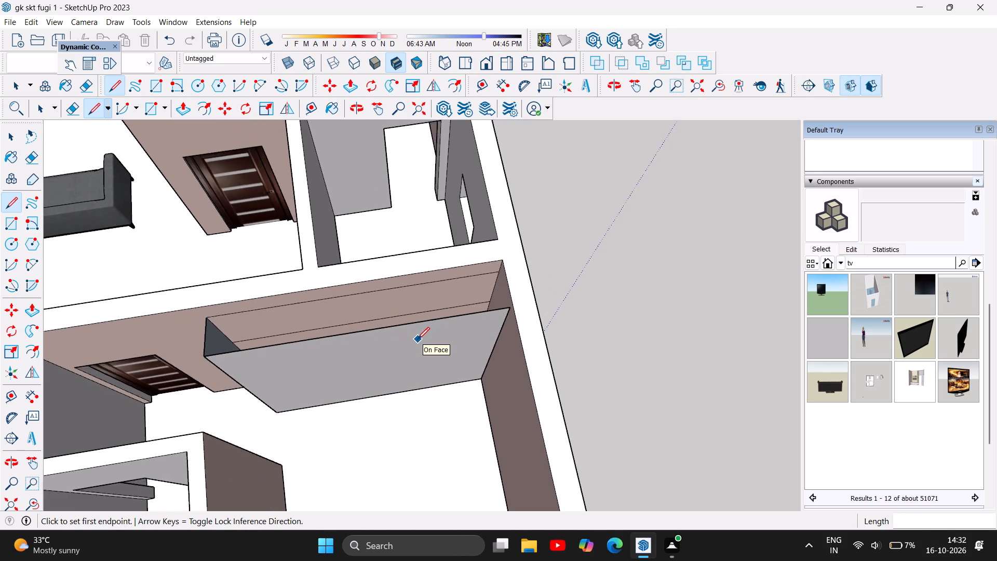
{"action": "scroll", "coordinate": [417, 339], "scroll_direction": "down", "scroll_amount": 5}
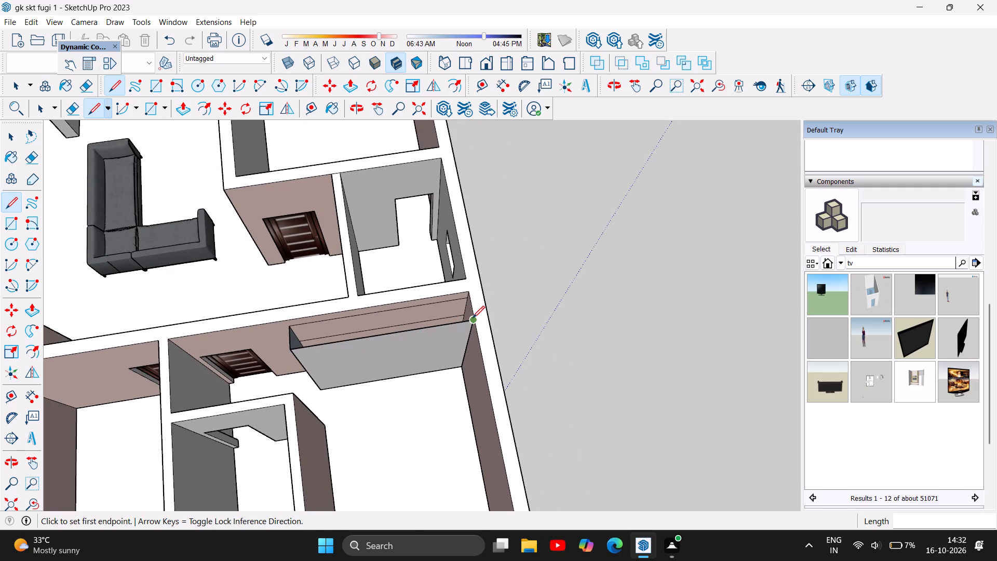
{"action": "left_click", "coordinate": [473, 318]}
{"action": "scroll", "coordinate": [469, 298], "scroll_direction": "up", "scroll_amount": 5}
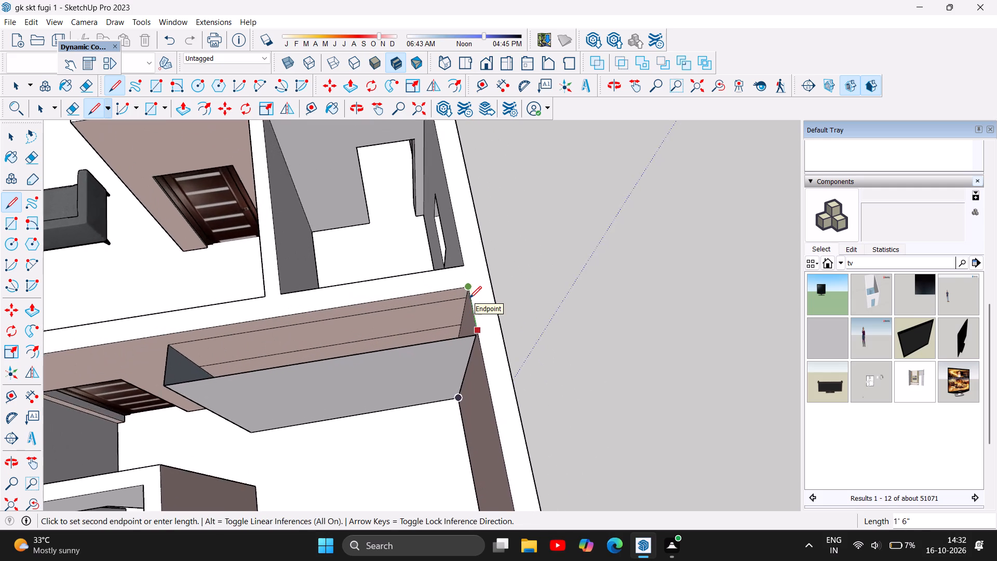
{"action": "scroll", "coordinate": [468, 317], "scroll_direction": "up", "scroll_amount": 5}
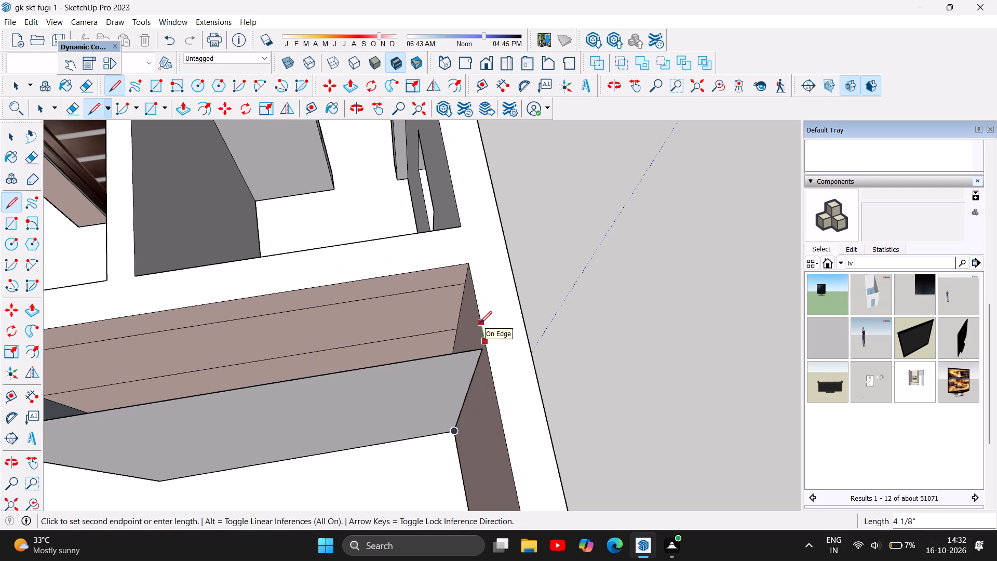
{"action": "key", "text": "Escape"}
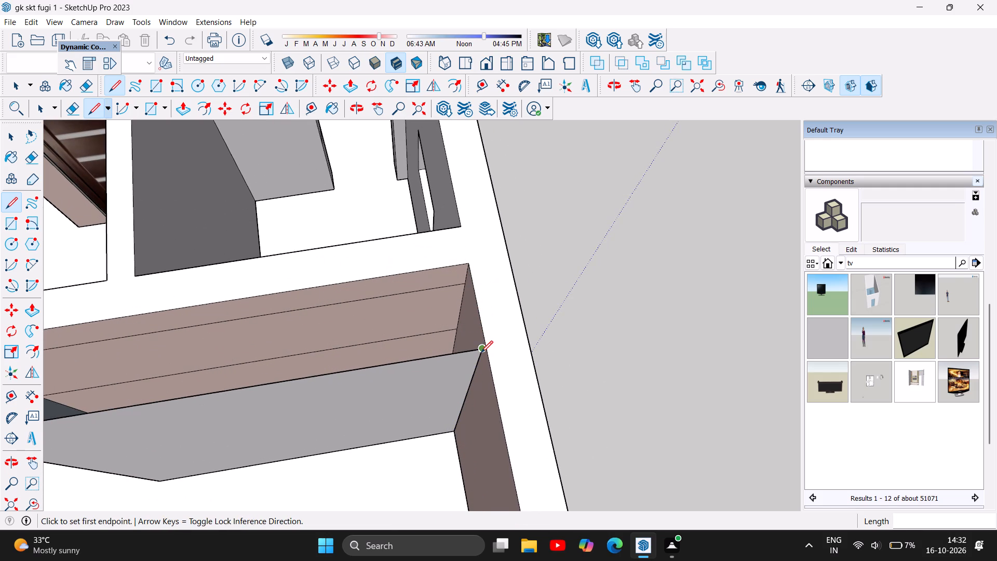
{"action": "left_click", "coordinate": [481, 352]}
{"action": "left_click", "coordinate": [464, 284]}
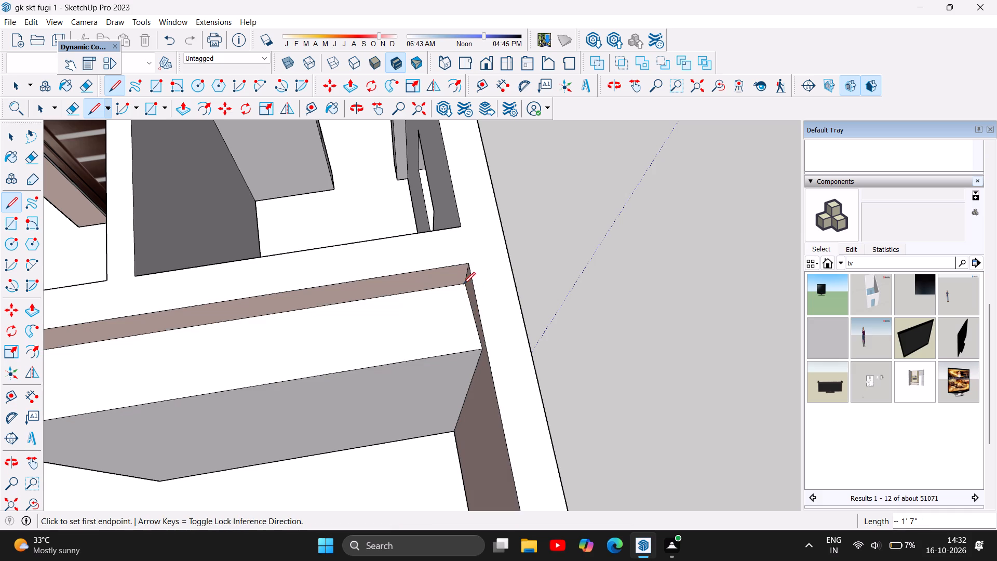
{"action": "scroll", "coordinate": [471, 313], "scroll_direction": "down", "scroll_amount": 12}
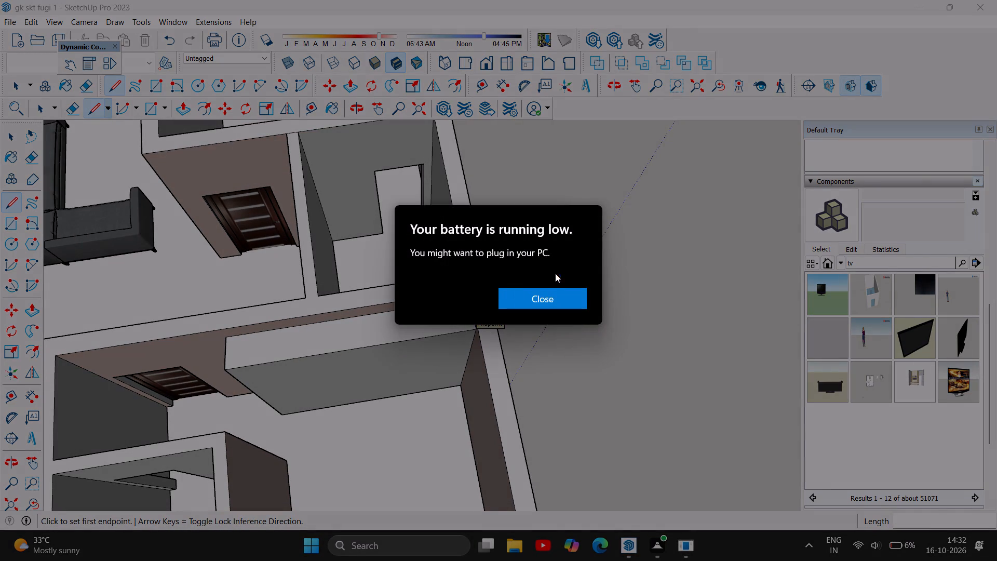
Dismiss the low-battery notice to get back to the model.
{"action": "left_click", "coordinate": [556, 295]}
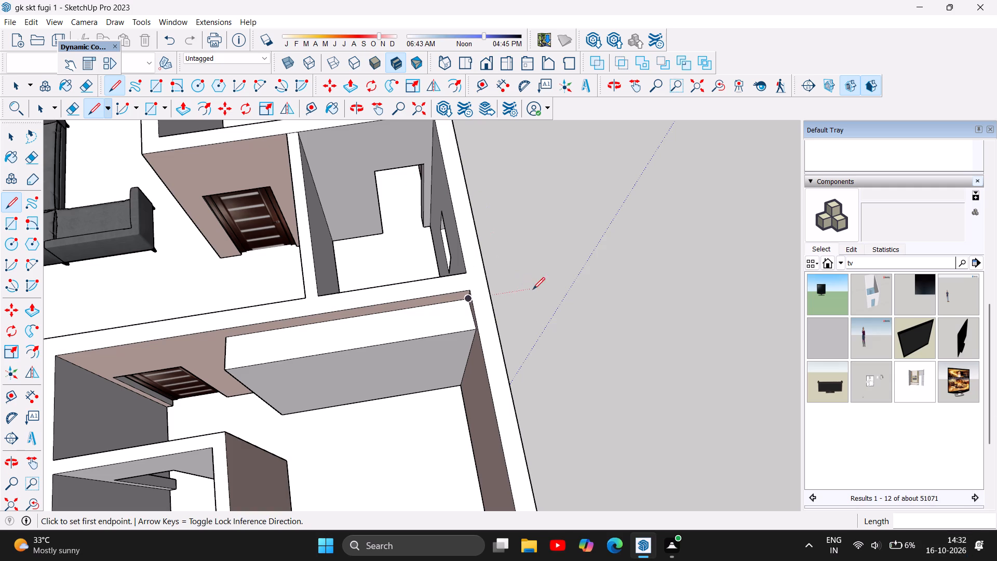
Examine the new full-height built-in unit in the corner room from its front, its free end and above.
{"action": "scroll", "coordinate": [577, 313], "scroll_direction": "down", "scroll_amount": 5}
{"action": "scroll", "coordinate": [576, 386], "scroll_direction": "up", "scroll_amount": 4}
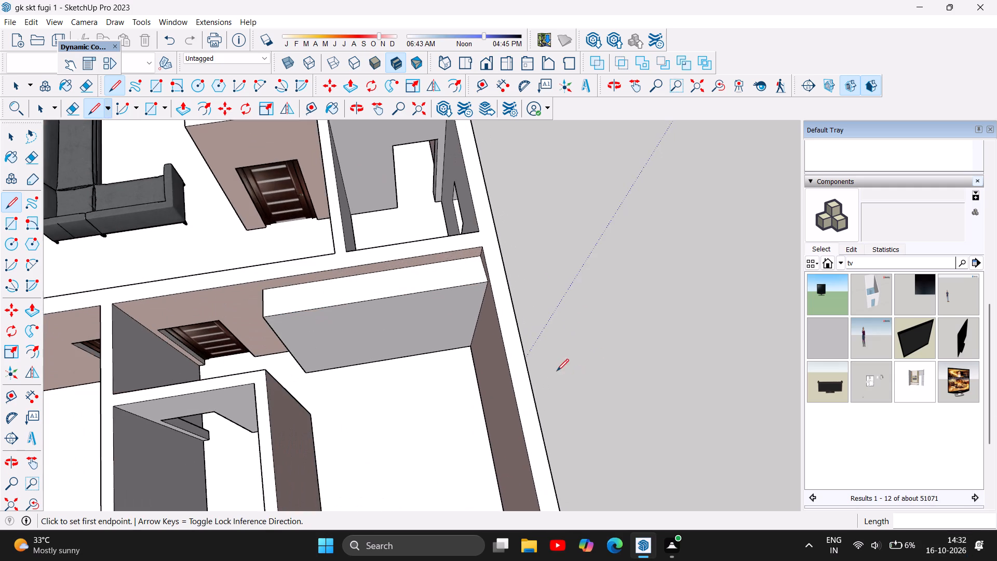
{"action": "scroll", "coordinate": [528, 355], "scroll_direction": "up", "scroll_amount": 3}
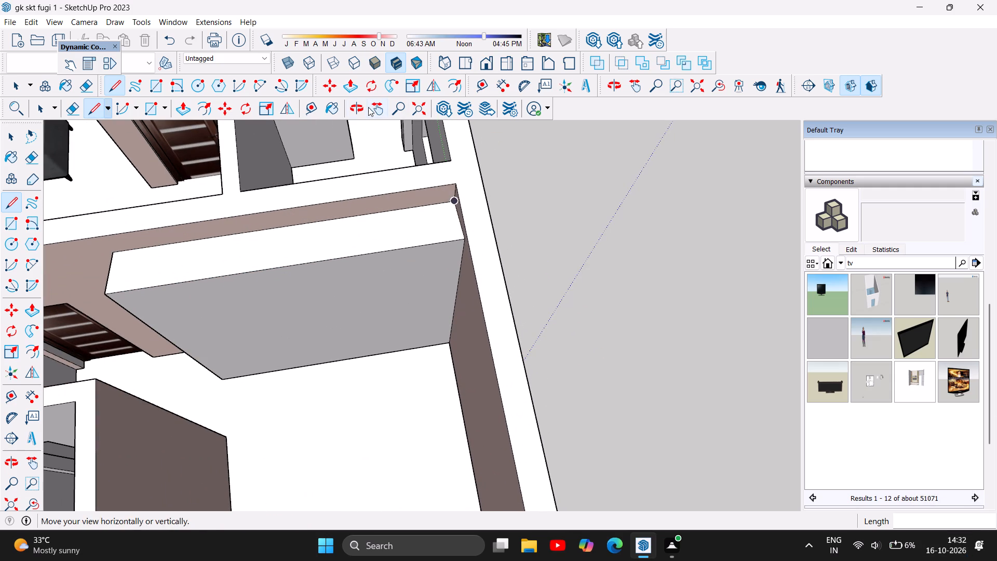
{"action": "left_click", "coordinate": [358, 102]}
{"action": "left_click_drag", "start_coordinate": [385, 428], "coordinate": [380, 316]}
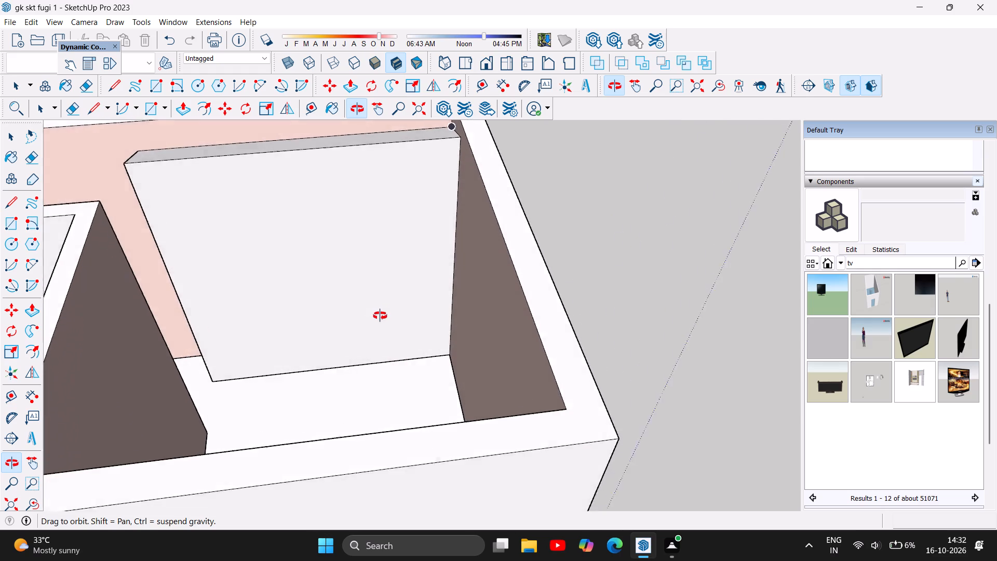
{"action": "left_click_drag", "start_coordinate": [380, 316], "coordinate": [499, 385]}
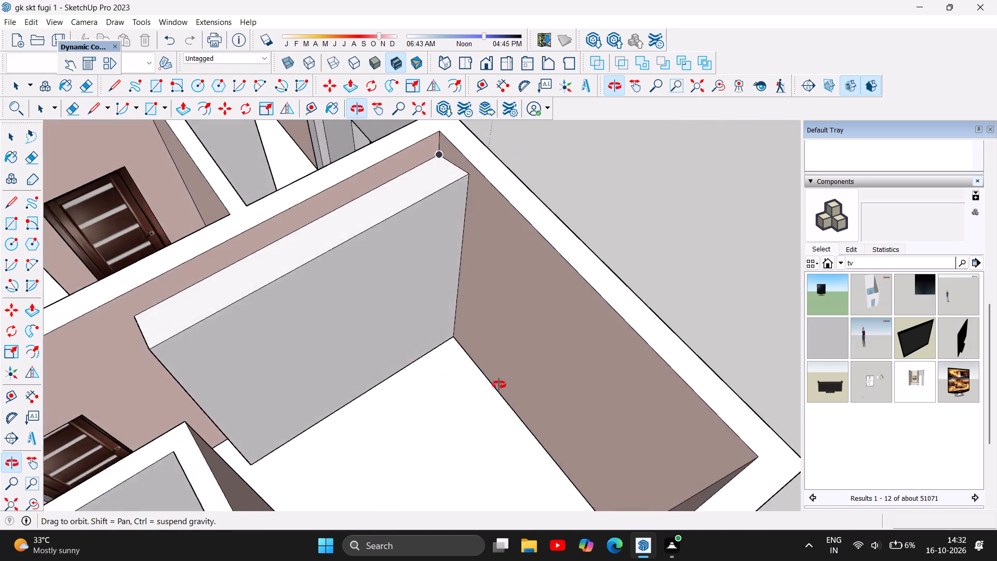
{"action": "left_click_drag", "start_coordinate": [499, 385], "coordinate": [632, 353]}
{"action": "left_click_drag", "start_coordinate": [310, 442], "coordinate": [368, 369]}
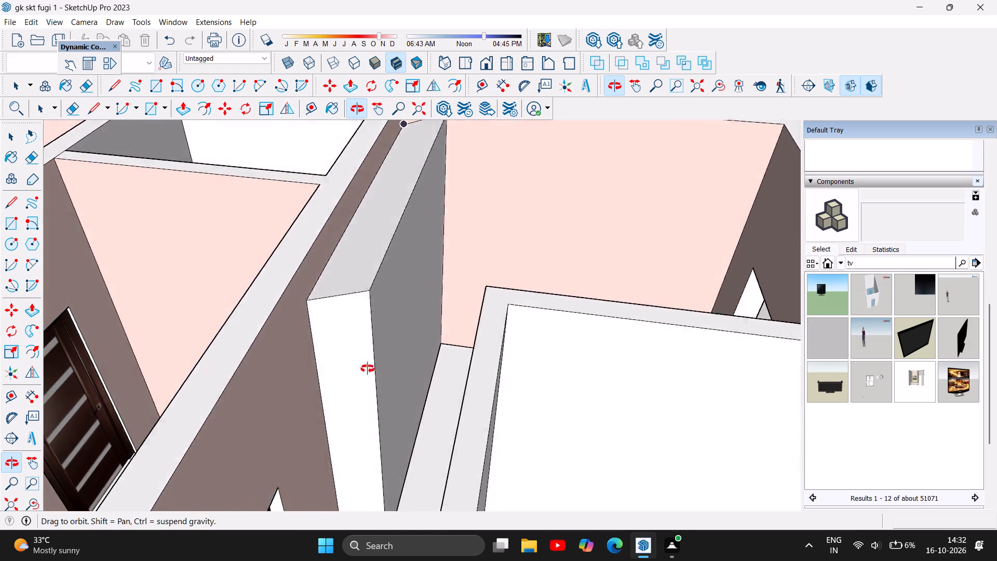
{"action": "left_click_drag", "start_coordinate": [368, 369], "coordinate": [385, 326]}
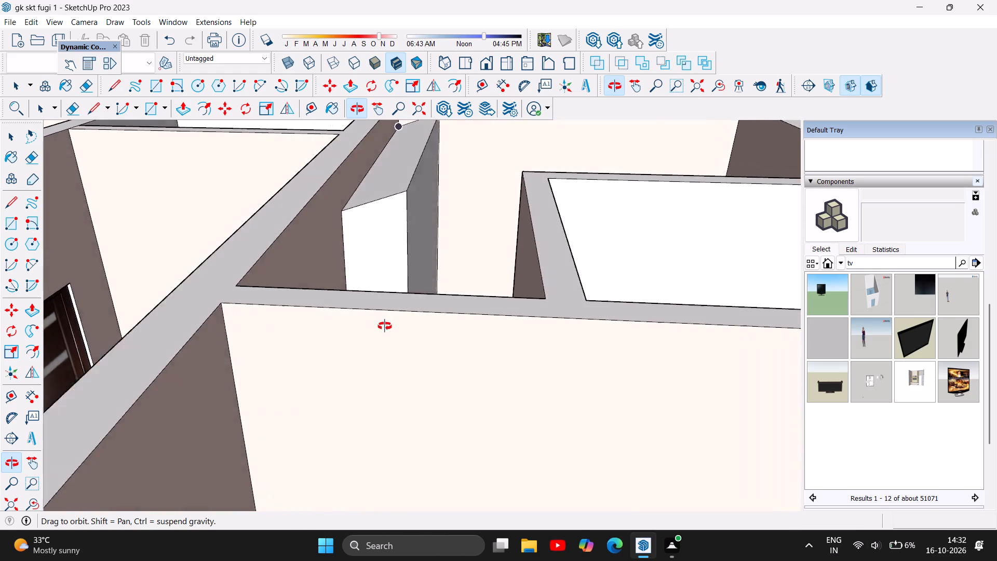
{"action": "left_click_drag", "start_coordinate": [385, 326], "coordinate": [403, 366]}
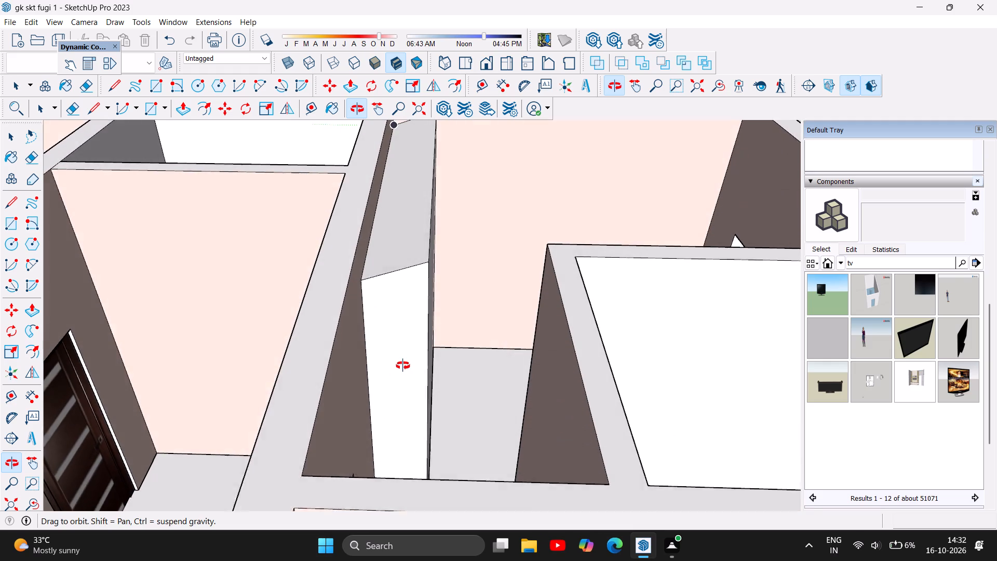
{"action": "left_click_drag", "start_coordinate": [403, 366], "coordinate": [407, 296]}
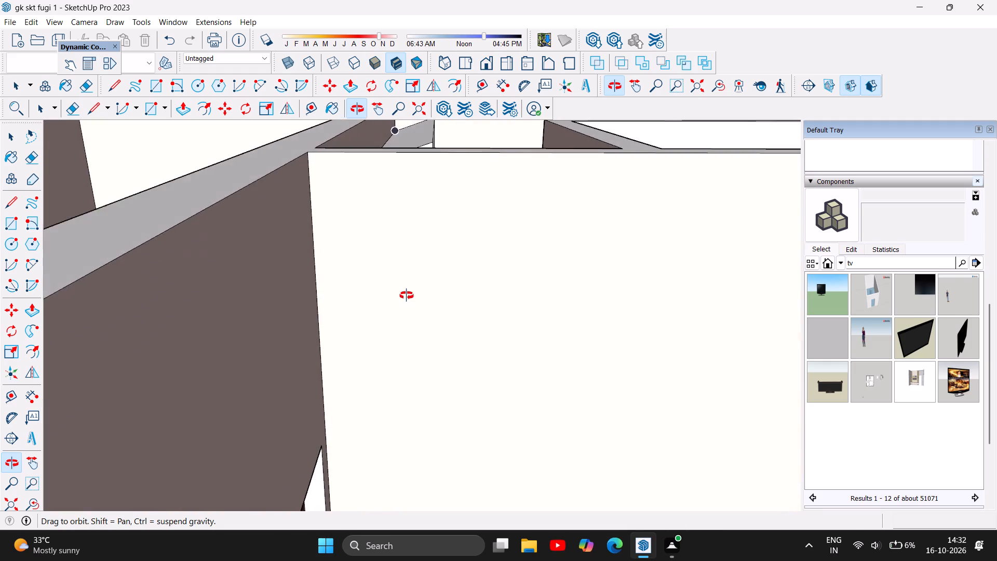
{"action": "left_click_drag", "start_coordinate": [407, 296], "coordinate": [368, 279]}
{"action": "left_click_drag", "start_coordinate": [367, 281], "coordinate": [303, 514]}
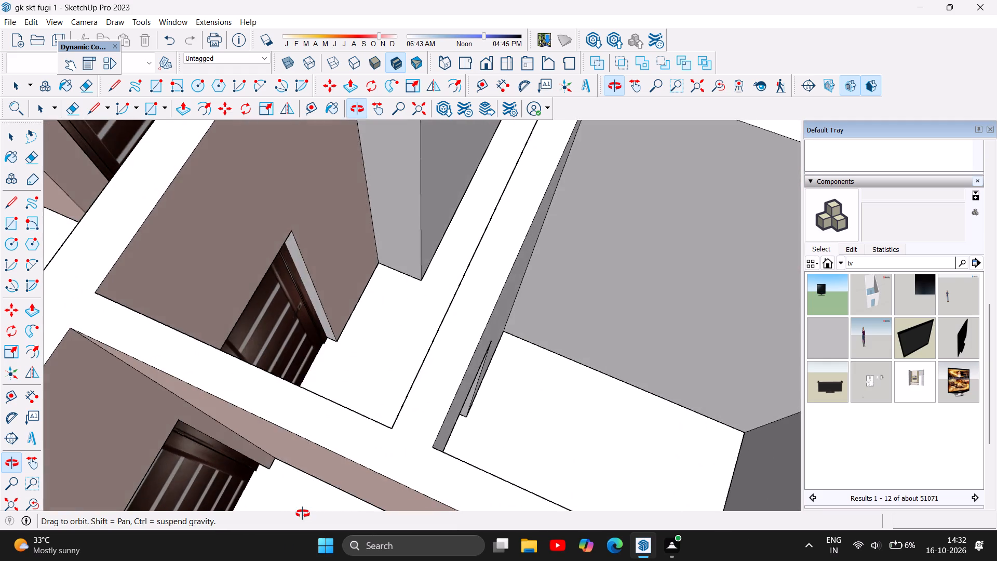
{"action": "left_click_drag", "start_coordinate": [303, 514], "coordinate": [421, 541]}
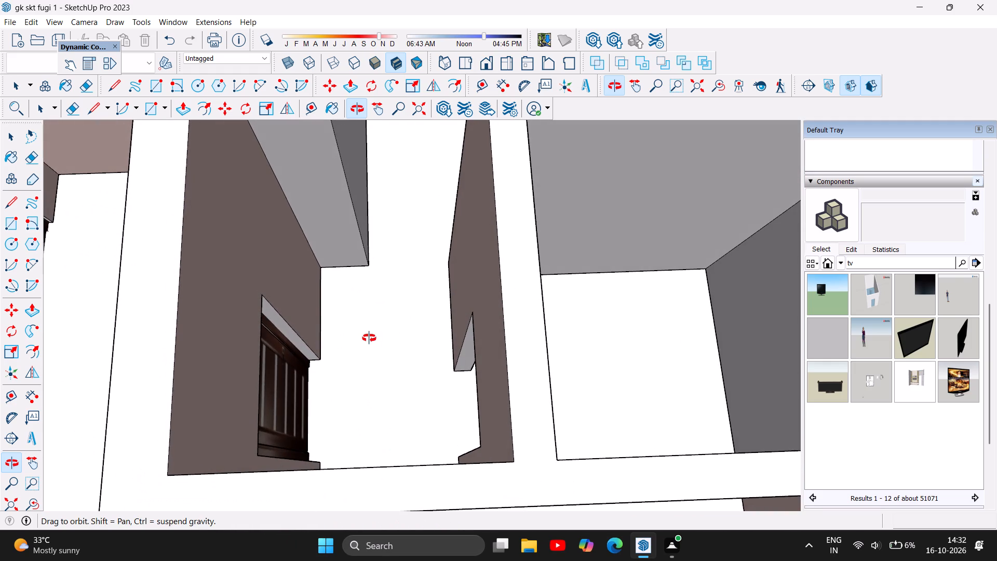
Inspect the passage between the built-in's free end, the room's door and the opposite partition wall up close.
{"action": "left_click_drag", "start_coordinate": [369, 338], "coordinate": [383, 354]}
{"action": "scroll", "coordinate": [372, 292], "scroll_direction": "up", "scroll_amount": 2}
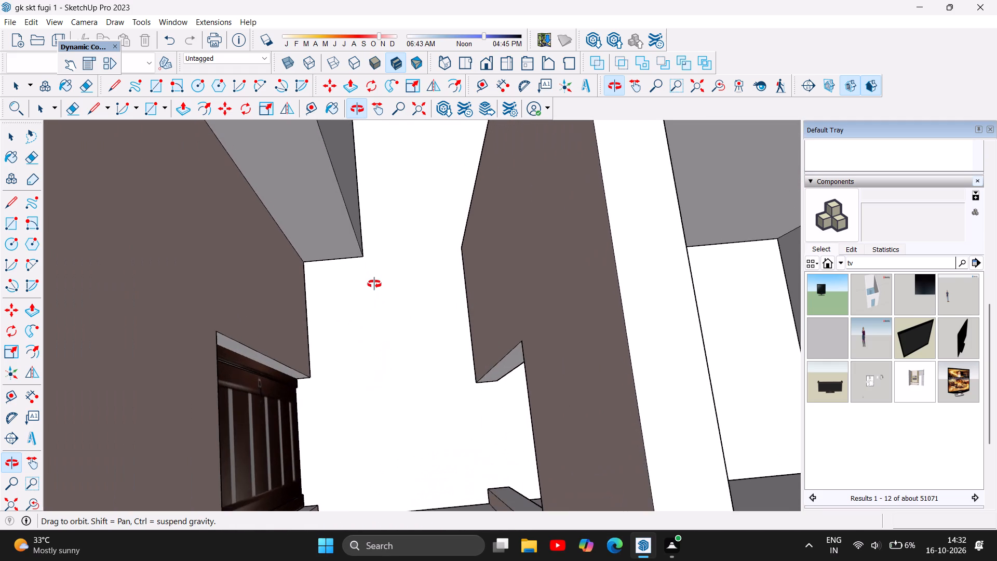
{"action": "scroll", "coordinate": [401, 285], "scroll_direction": "up", "scroll_amount": 4}
{"action": "left_click_drag", "start_coordinate": [386, 418], "coordinate": [394, 377]}
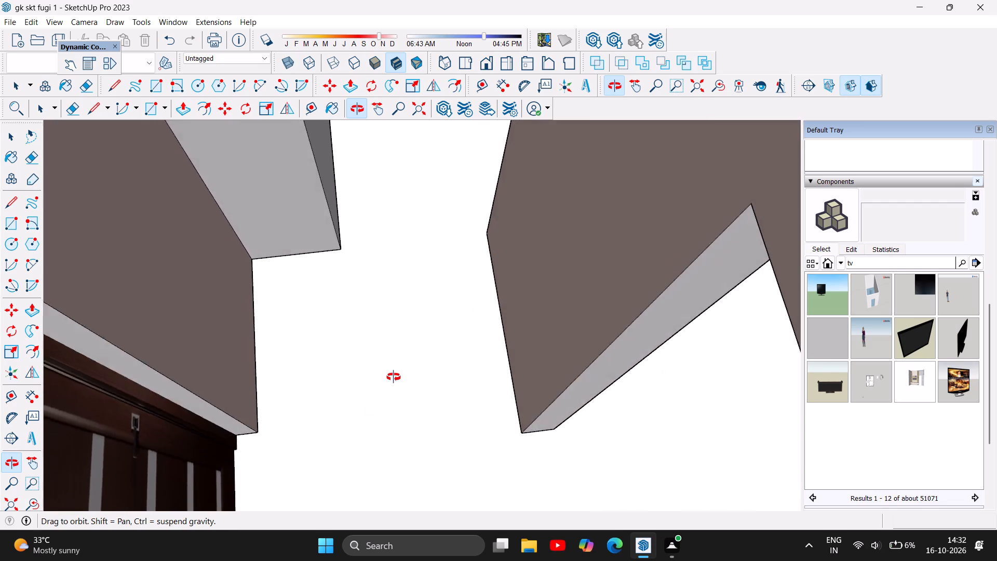
{"action": "left_click_drag", "start_coordinate": [394, 377], "coordinate": [389, 347]}
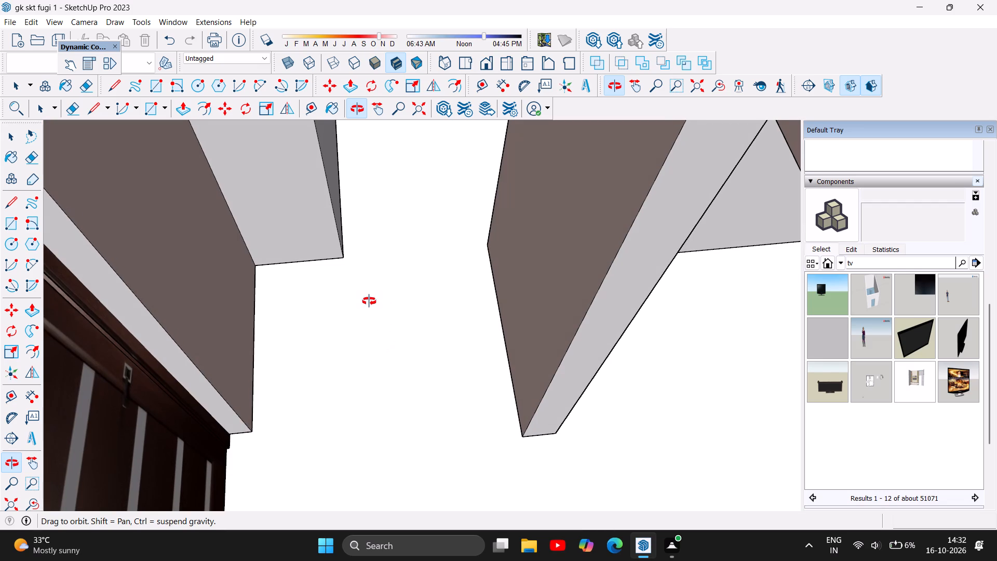
{"action": "scroll", "coordinate": [382, 314], "scroll_direction": "down", "scroll_amount": 2}
{"action": "scroll", "coordinate": [401, 309], "scroll_direction": "up", "scroll_amount": 3}
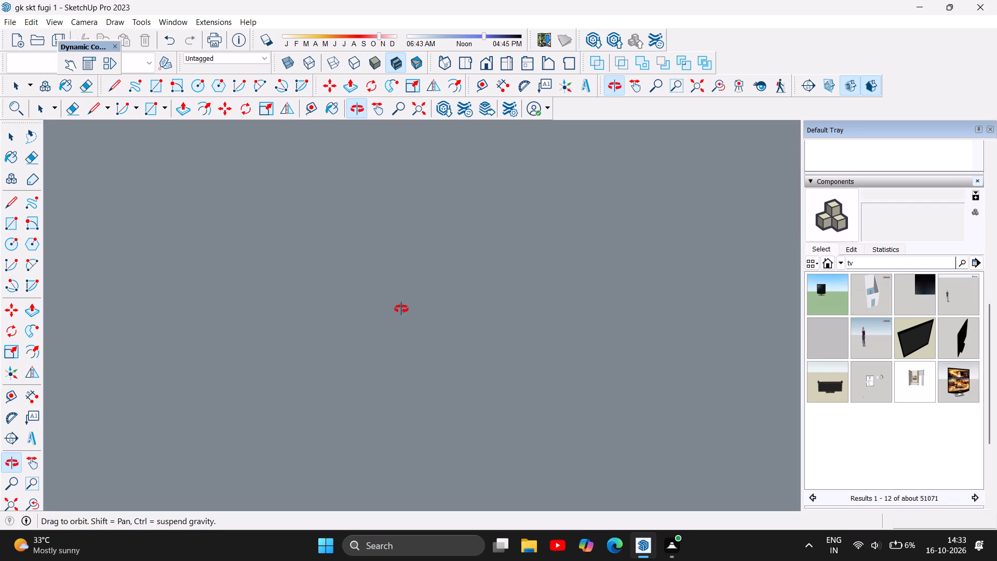
{"action": "left_click_drag", "start_coordinate": [402, 298], "coordinate": [400, 402]}
{"action": "scroll", "coordinate": [396, 410], "scroll_direction": "down", "scroll_amount": 3}
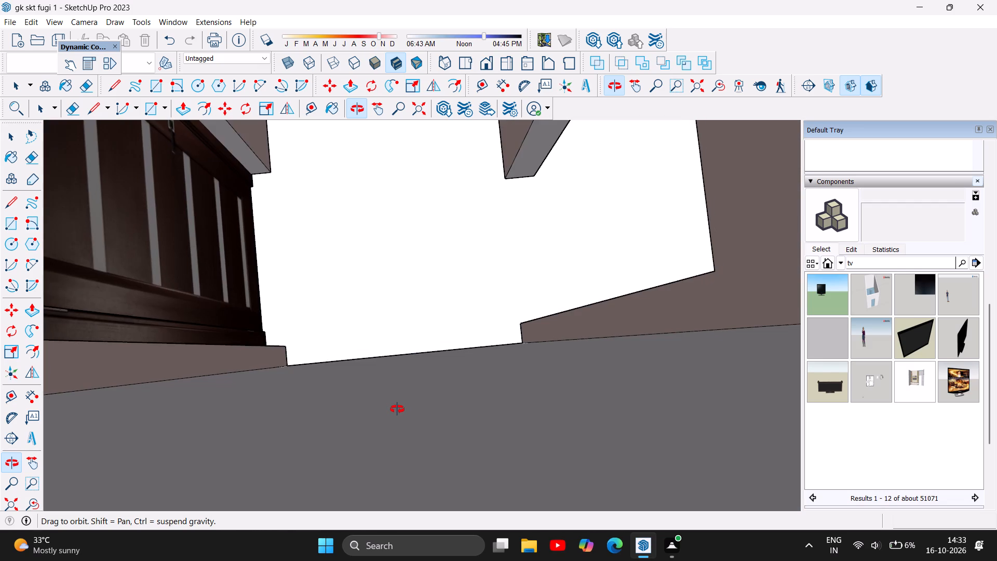
{"action": "scroll", "coordinate": [398, 411], "scroll_direction": "down", "scroll_amount": 18}
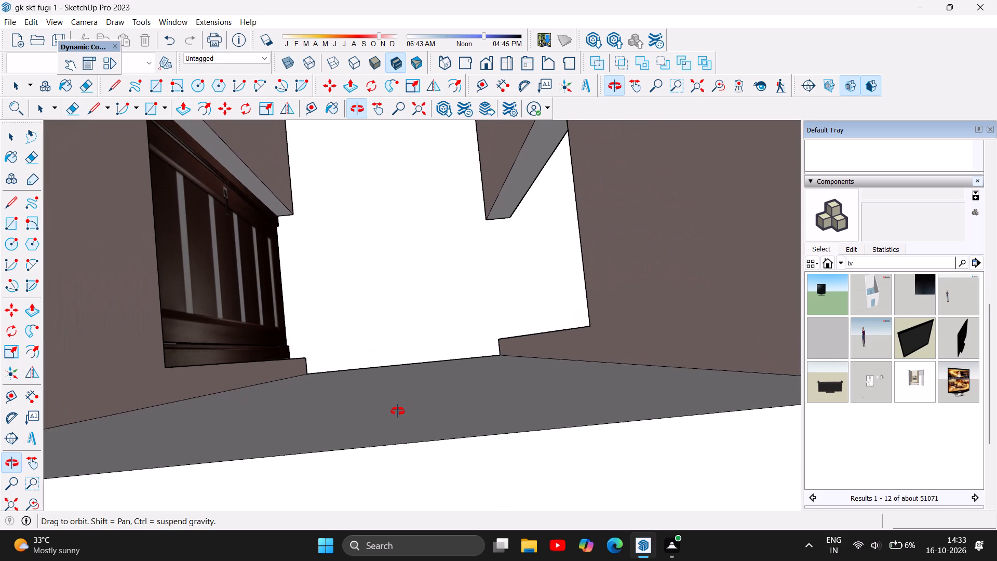
{"action": "scroll", "coordinate": [398, 411], "scroll_direction": "down", "scroll_amount": 20}
Review the built-in's placement along the long wall from above, relative to the door, window and adjoining rooms.
{"action": "left_click_drag", "start_coordinate": [412, 237], "coordinate": [413, 263]}
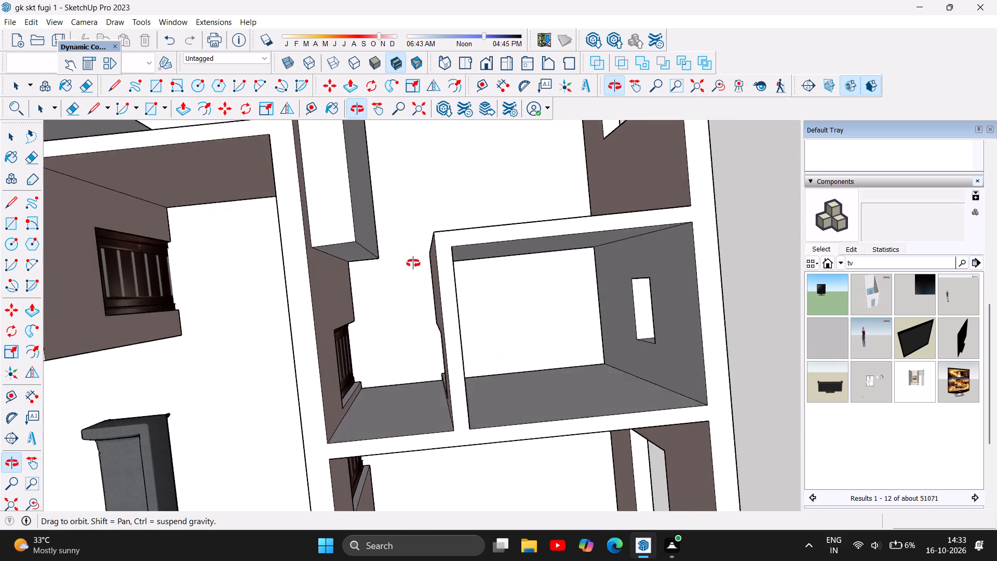
{"action": "left_click_drag", "start_coordinate": [413, 263], "coordinate": [426, 186]}
{"action": "left_click_drag", "start_coordinate": [390, 314], "coordinate": [390, 397]}
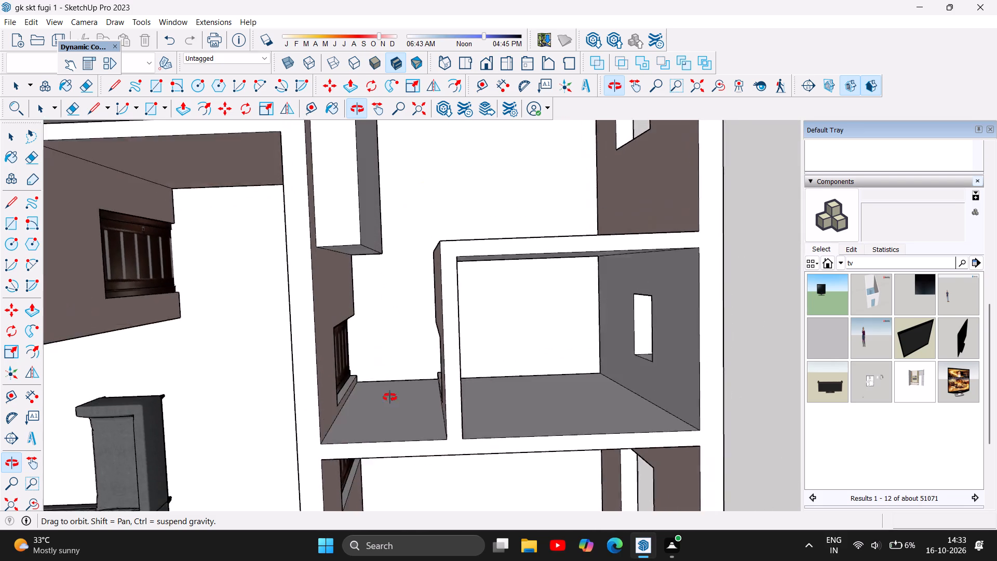
{"action": "left_click_drag", "start_coordinate": [390, 397], "coordinate": [395, 368]}
{"action": "scroll", "coordinate": [374, 425], "scroll_direction": "down", "scroll_amount": 6}
{"action": "scroll", "coordinate": [384, 377], "scroll_direction": "down", "scroll_amount": 2}
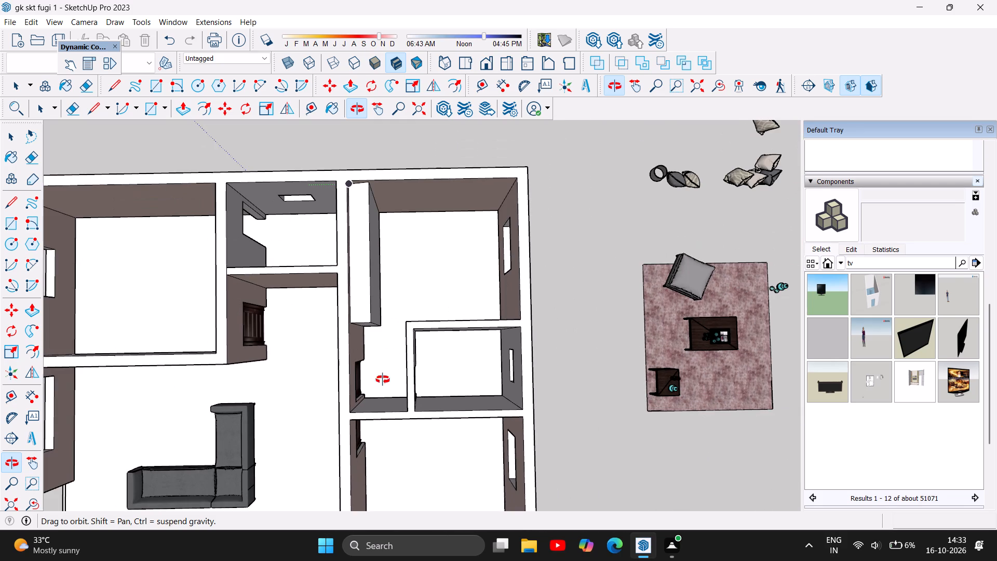
{"action": "scroll", "coordinate": [388, 313], "scroll_direction": "up", "scroll_amount": 6}
{"action": "left_click_drag", "start_coordinate": [382, 396], "coordinate": [389, 344]}
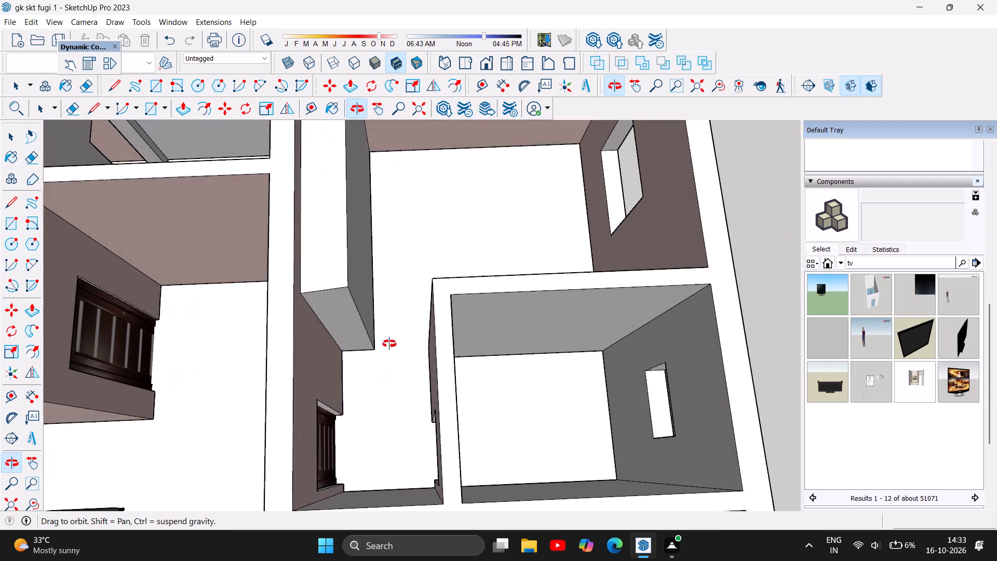
{"action": "left_click_drag", "start_coordinate": [389, 344], "coordinate": [406, 295]}
{"action": "scroll", "coordinate": [354, 420], "scroll_direction": "down", "scroll_amount": 5}
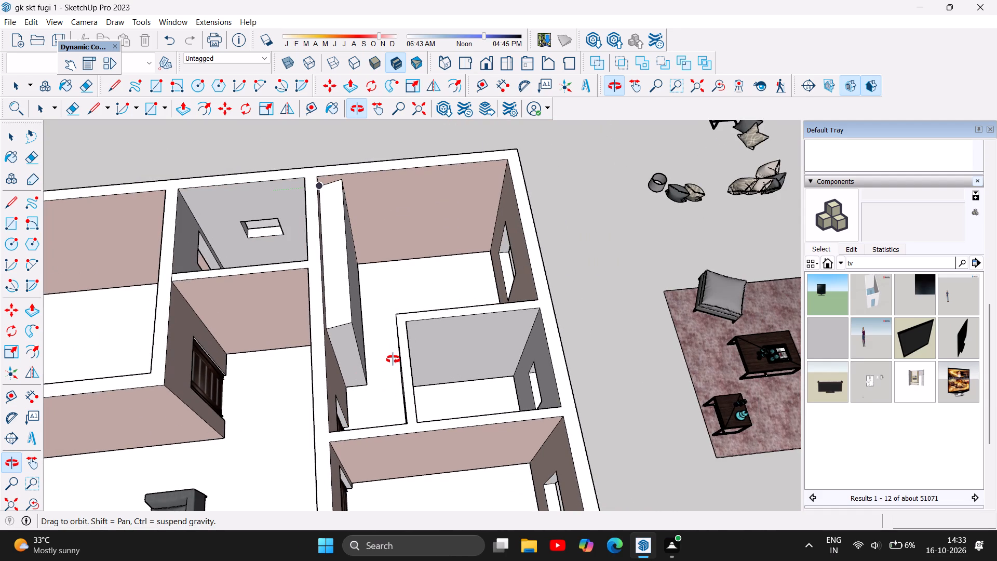
{"action": "left_click_drag", "start_coordinate": [393, 392], "coordinate": [398, 376]}
{"action": "scroll", "coordinate": [391, 330], "scroll_direction": "up", "scroll_amount": 2}
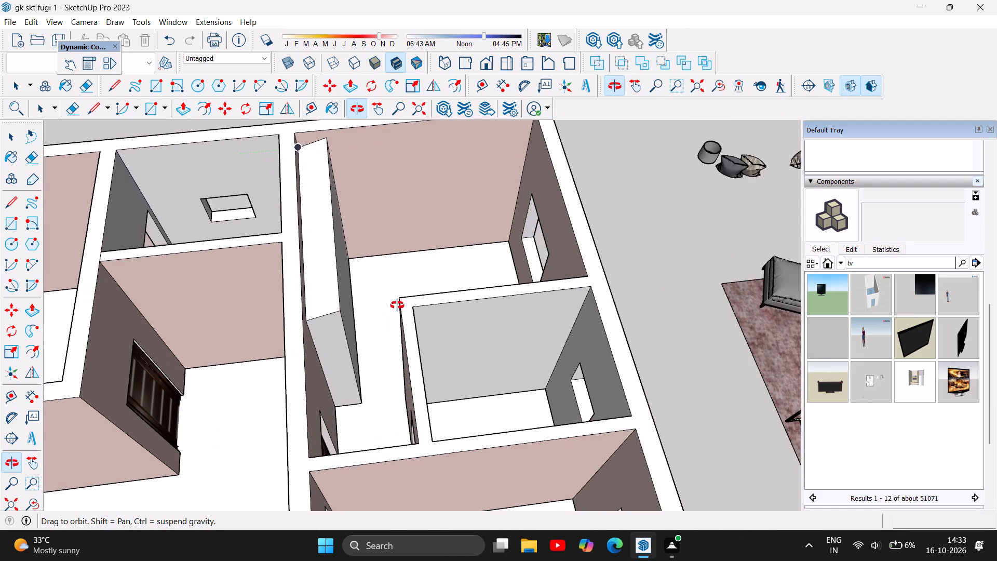
{"action": "scroll", "coordinate": [405, 280], "scroll_direction": "up", "scroll_amount": 2}
{"action": "left_click_drag", "start_coordinate": [372, 442], "coordinate": [412, 416]}
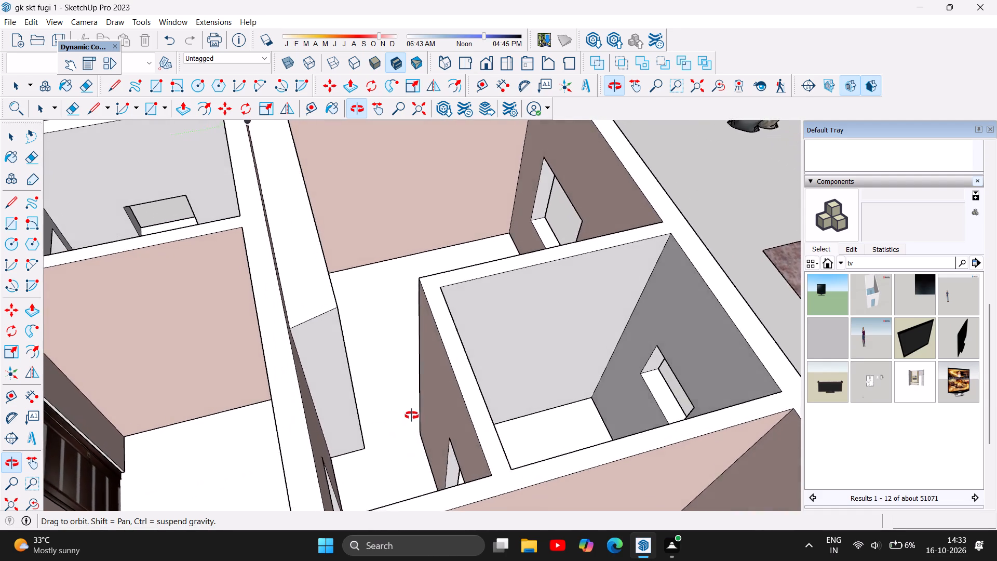
{"action": "left_click_drag", "start_coordinate": [412, 416], "coordinate": [414, 383]}
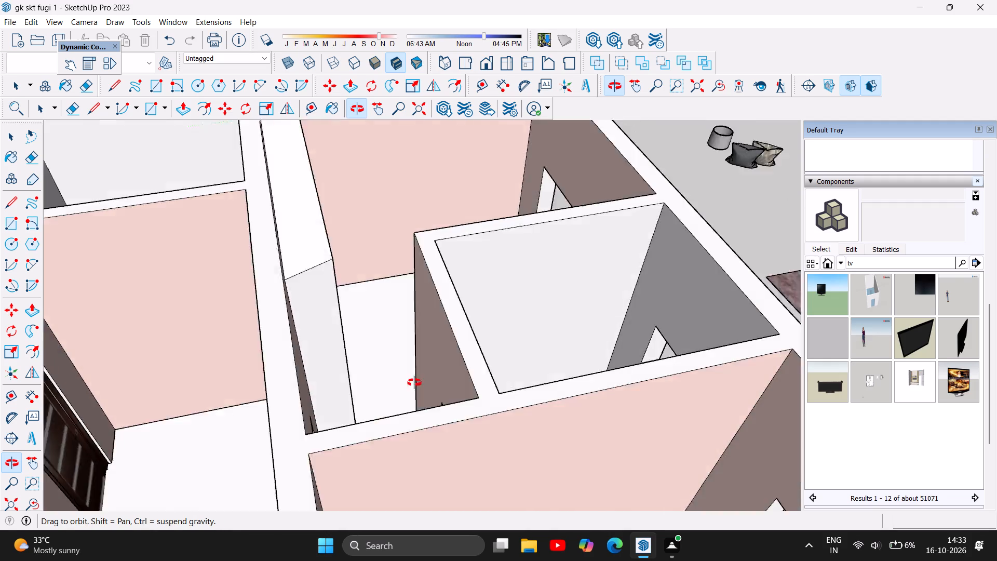
{"action": "left_click_drag", "start_coordinate": [414, 383], "coordinate": [577, 429]}
{"action": "left_click_drag", "start_coordinate": [426, 290], "coordinate": [437, 291]}
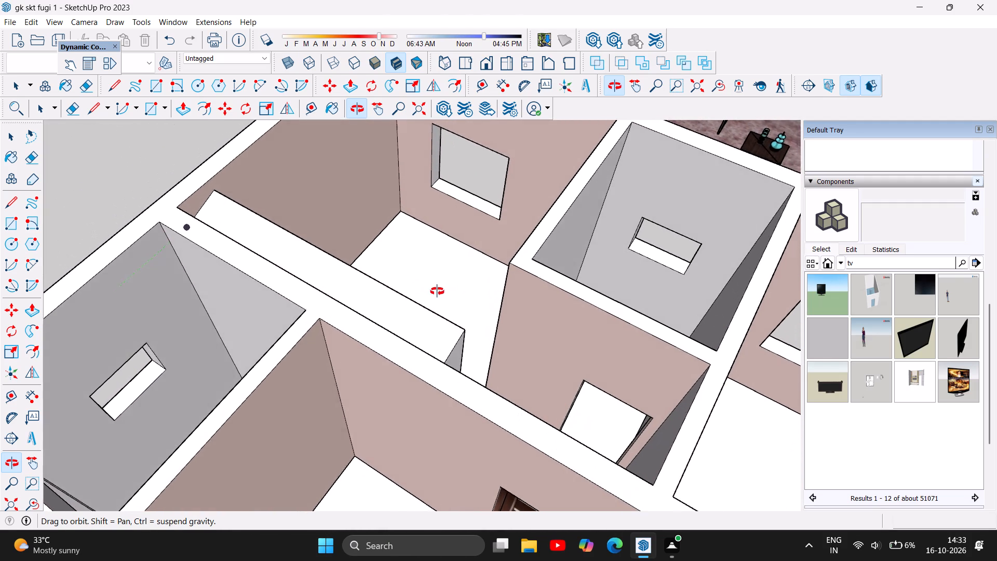
{"action": "left_click_drag", "start_coordinate": [437, 291], "coordinate": [599, 285]}
{"action": "left_click_drag", "start_coordinate": [378, 244], "coordinate": [444, 249]}
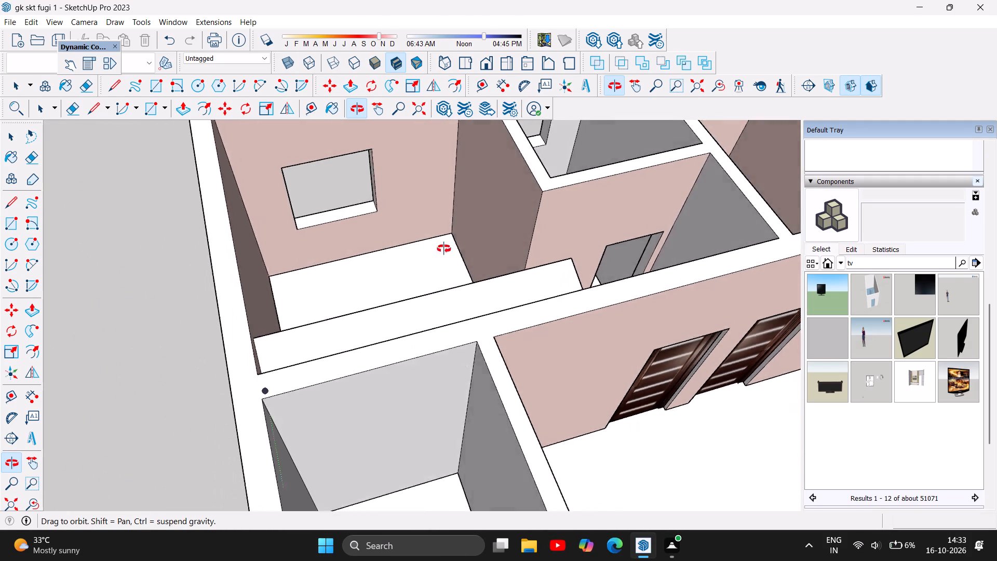
{"action": "left_click_drag", "start_coordinate": [444, 249], "coordinate": [277, 250]}
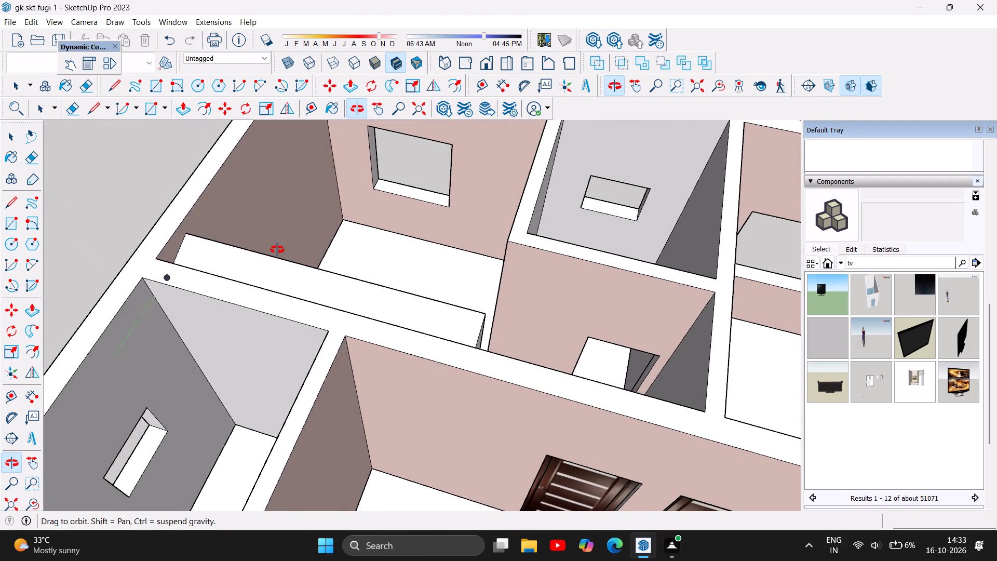
{"action": "left_click_drag", "start_coordinate": [277, 250], "coordinate": [388, 236]}
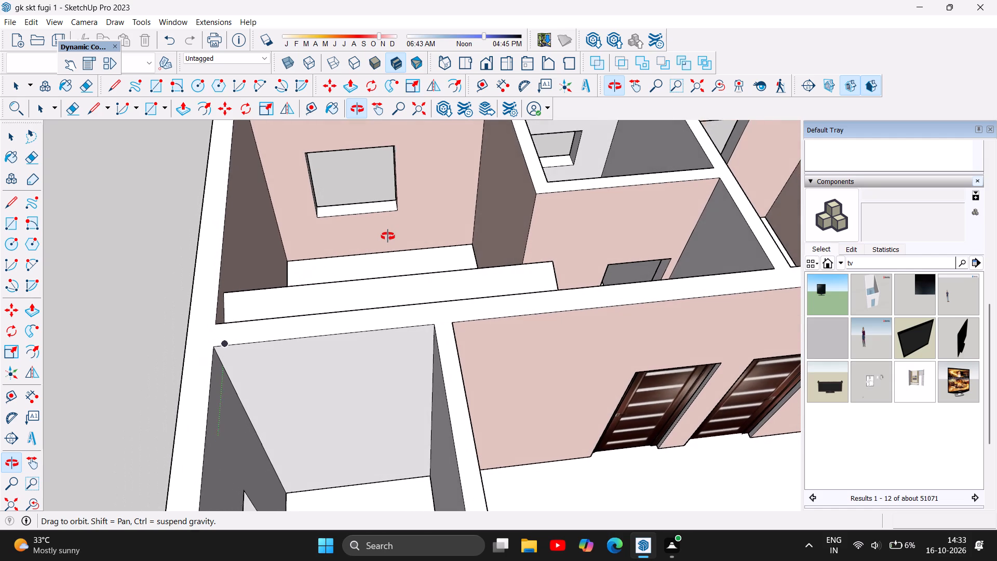
{"action": "left_click_drag", "start_coordinate": [388, 236], "coordinate": [333, 233]}
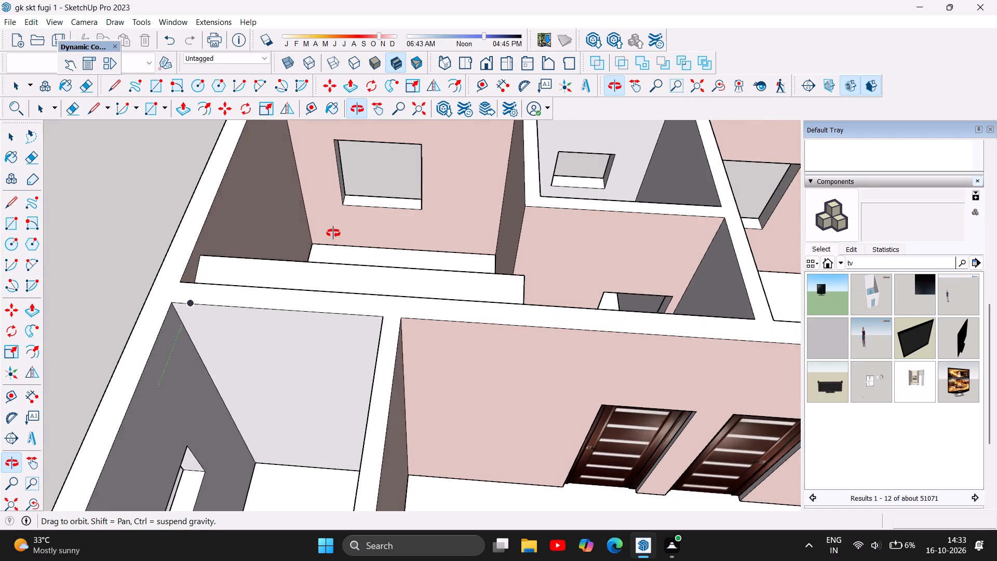
{"action": "left_click_drag", "start_coordinate": [333, 233], "coordinate": [314, 228]}
{"action": "scroll", "coordinate": [342, 280], "scroll_direction": "down", "scroll_amount": 8}
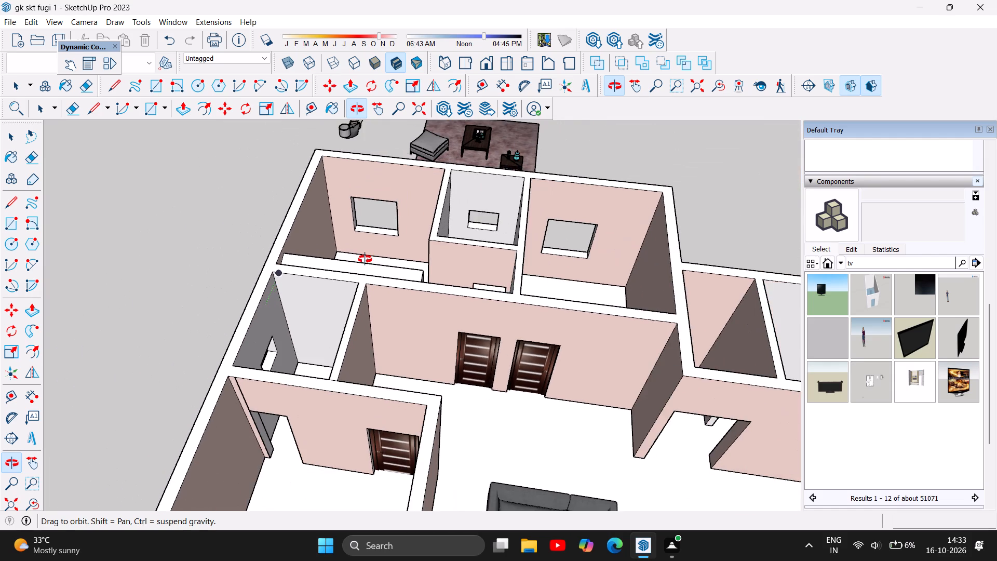
{"action": "scroll", "coordinate": [365, 259], "scroll_direction": "down", "scroll_amount": 4}
{"action": "scroll", "coordinate": [370, 258], "scroll_direction": "up", "scroll_amount": 4}
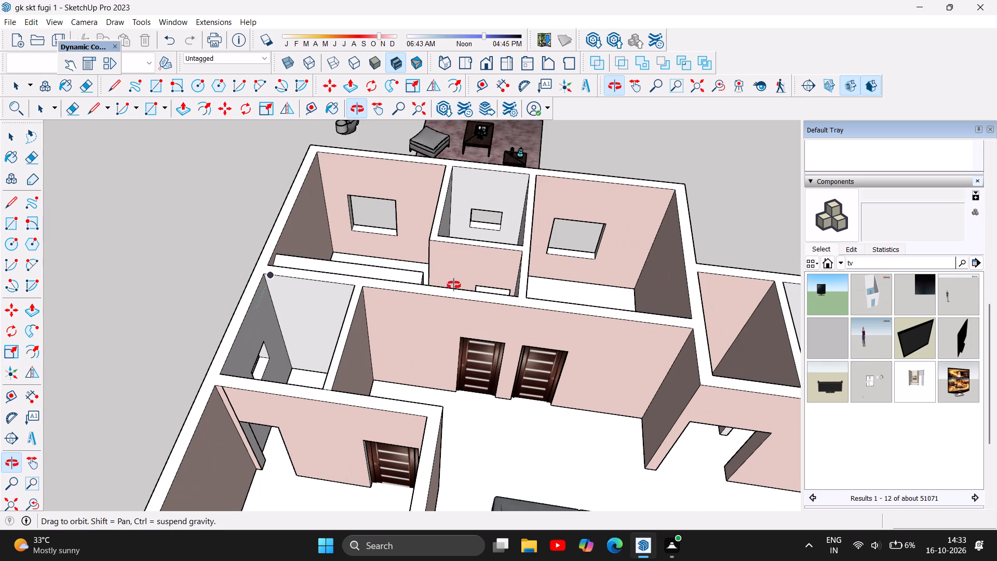
{"action": "scroll", "coordinate": [398, 263], "scroll_direction": "up", "scroll_amount": 2}
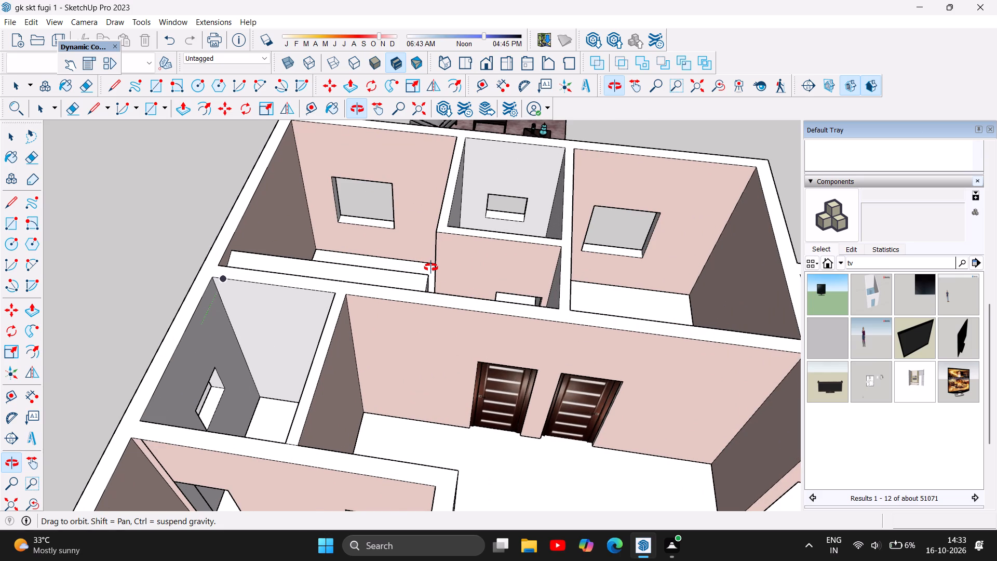
{"action": "scroll", "coordinate": [431, 268], "scroll_direction": "up", "scroll_amount": 3}
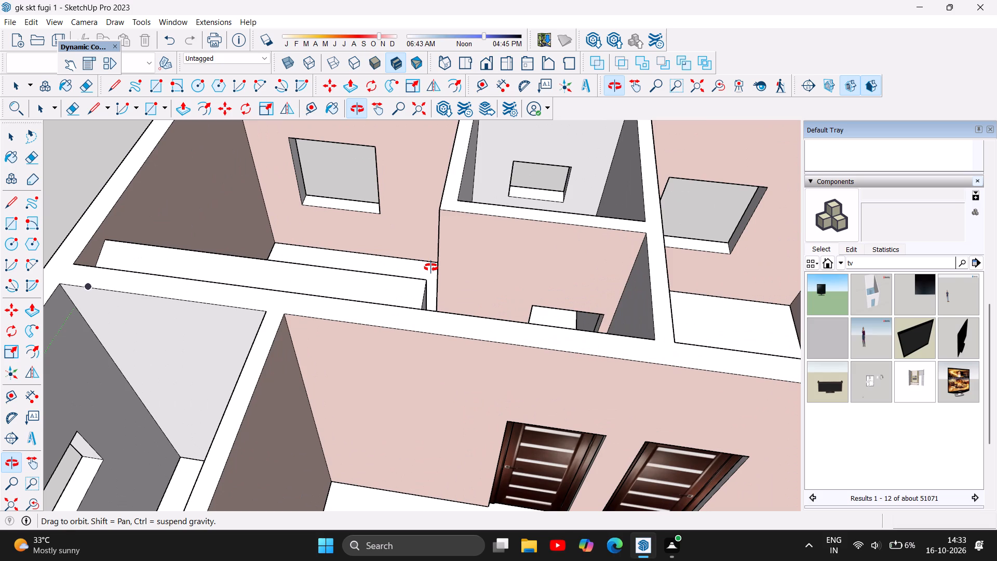
{"action": "scroll", "coordinate": [468, 346], "scroll_direction": "down", "scroll_amount": 2}
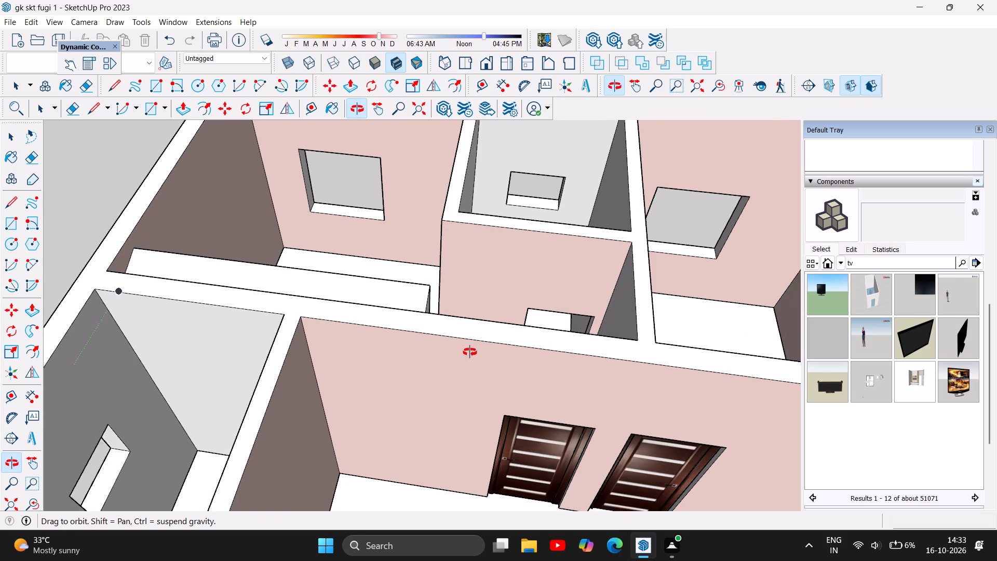
Review the full-height built-in unit and the surrounding rooms from above on several sides of the house.
{"action": "scroll", "coordinate": [470, 352], "scroll_direction": "down", "scroll_amount": 7}
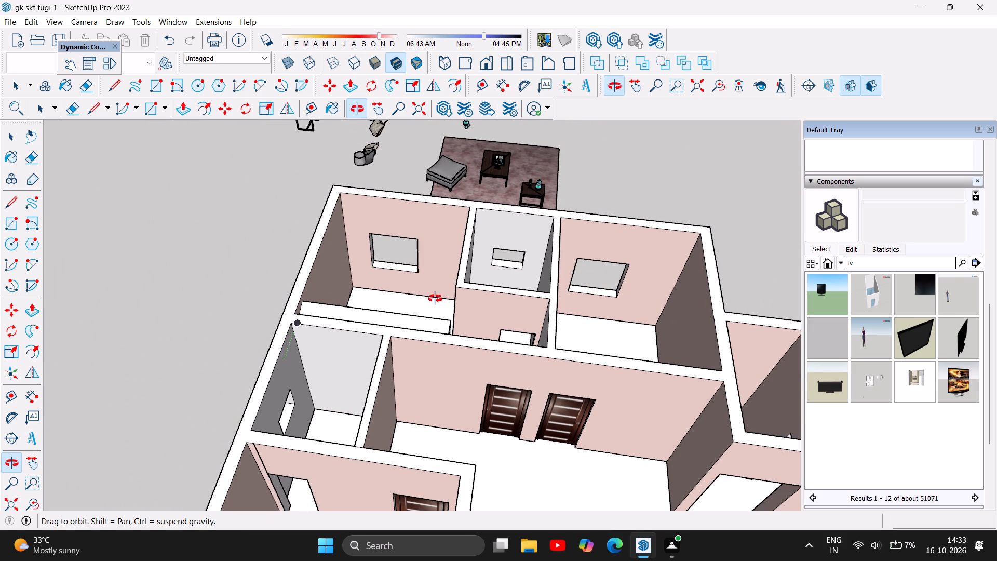
{"action": "left_click_drag", "start_coordinate": [444, 305], "coordinate": [426, 307]}
{"action": "left_click_drag", "start_coordinate": [475, 352], "coordinate": [295, 344]}
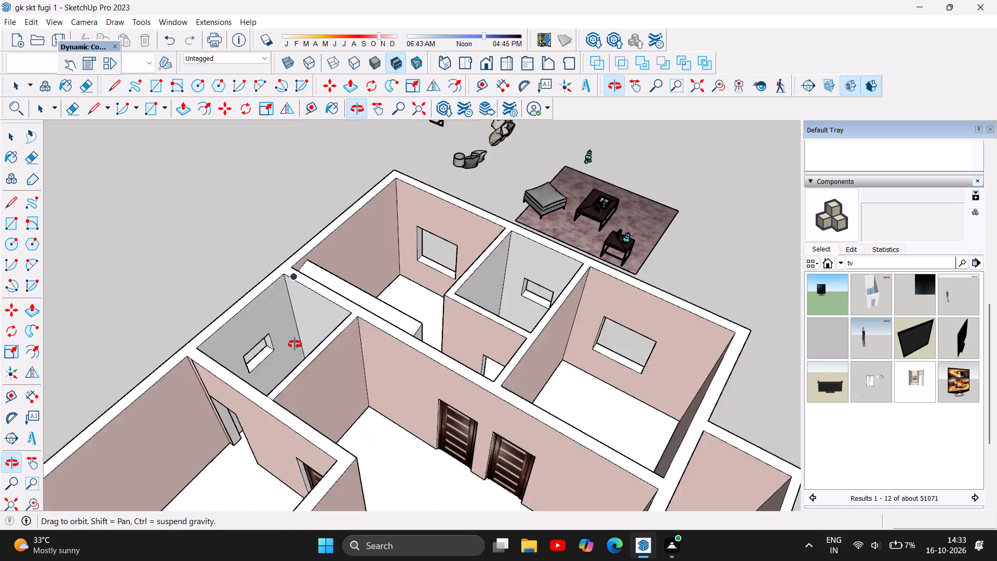
{"action": "left_click_drag", "start_coordinate": [295, 344], "coordinate": [163, 331]}
{"action": "left_click_drag", "start_coordinate": [443, 311], "coordinate": [409, 384]}
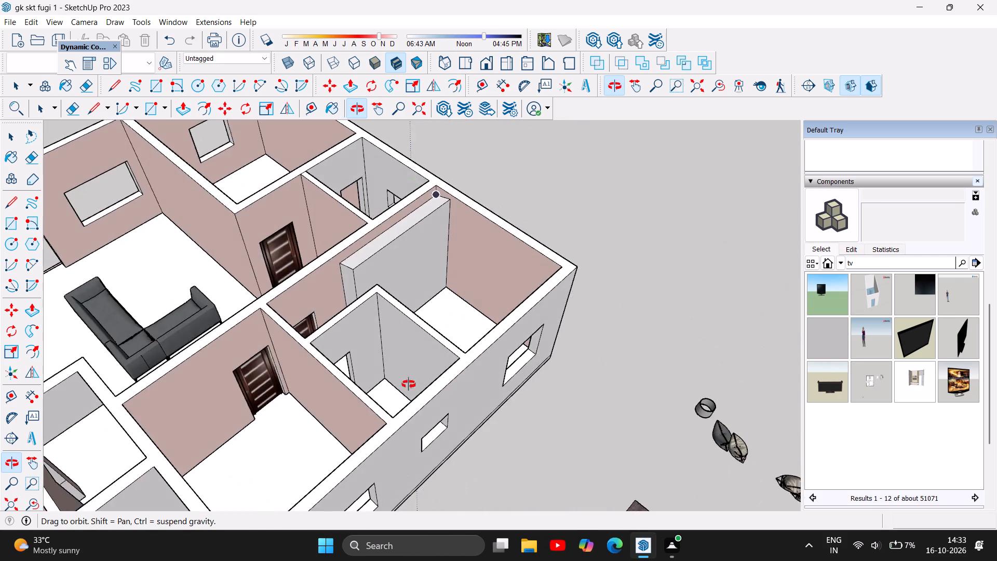
{"action": "left_click_drag", "start_coordinate": [409, 384], "coordinate": [284, 362]}
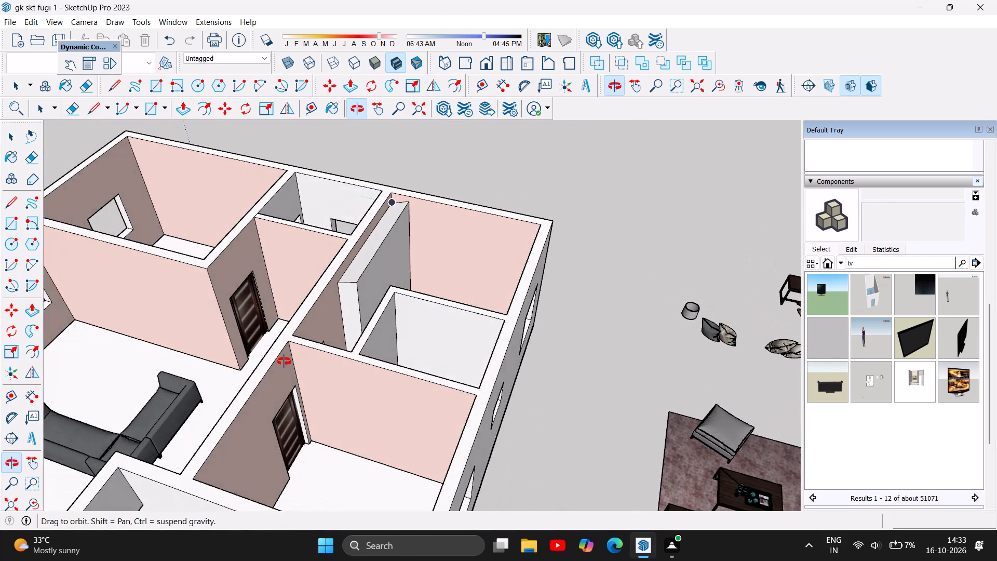
{"action": "left_click_drag", "start_coordinate": [284, 362], "coordinate": [742, 399]}
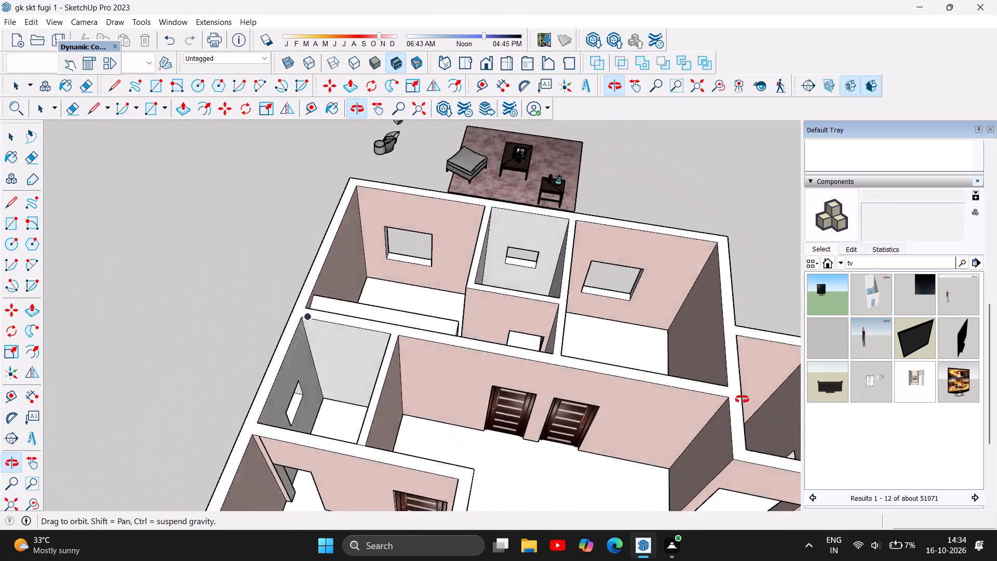
{"action": "left_click_drag", "start_coordinate": [742, 399], "coordinate": [745, 398]}
Measure the floor-level width of the corner room's window wall between its two side walls.
{"action": "scroll", "coordinate": [313, 210], "scroll_direction": "up", "scroll_amount": 5}
{"action": "scroll", "coordinate": [401, 271], "scroll_direction": "up", "scroll_amount": 2}
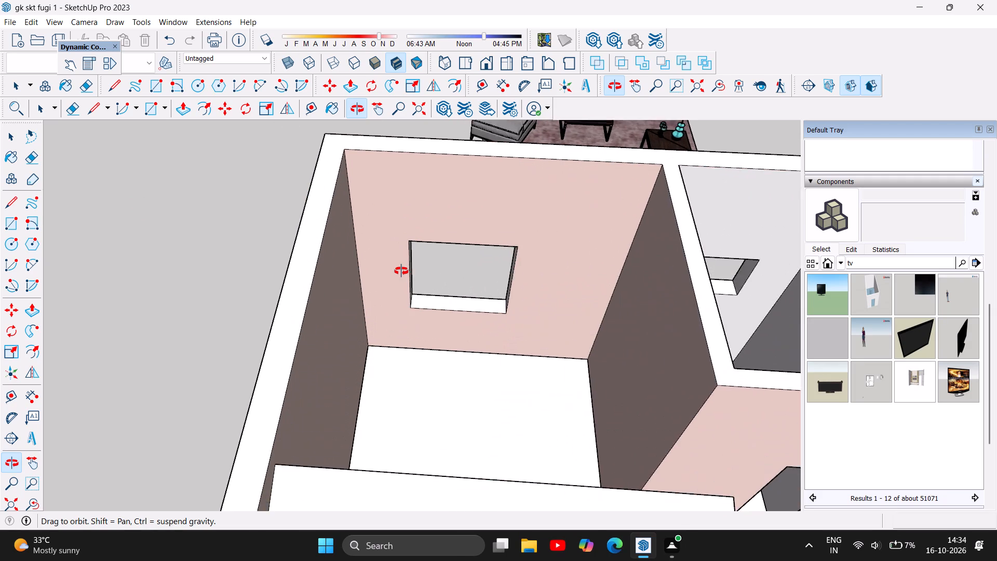
{"action": "scroll", "coordinate": [401, 271], "scroll_direction": "up", "scroll_amount": 1}
{"action": "left_click", "coordinate": [32, 399]}
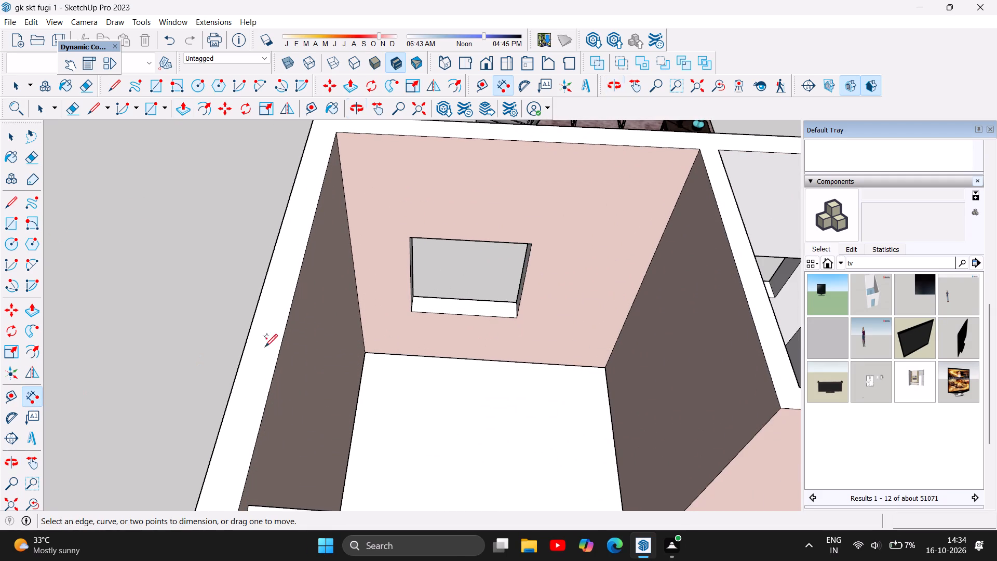
{"action": "left_click", "coordinate": [363, 353]}
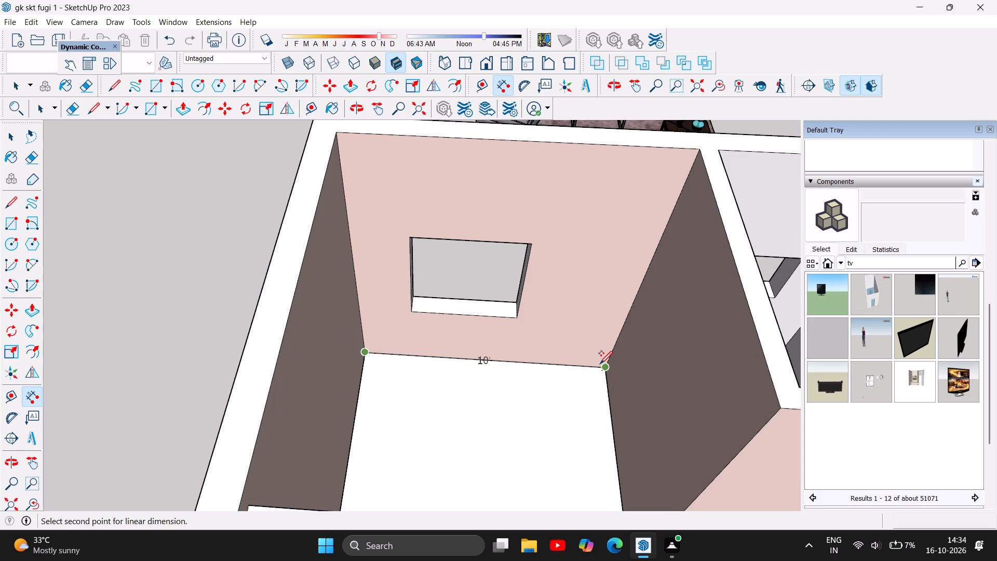
{"action": "scroll", "coordinate": [600, 363], "scroll_direction": "down", "scroll_amount": 3}
{"action": "scroll", "coordinate": [600, 363], "scroll_direction": "up", "scroll_amount": 3}
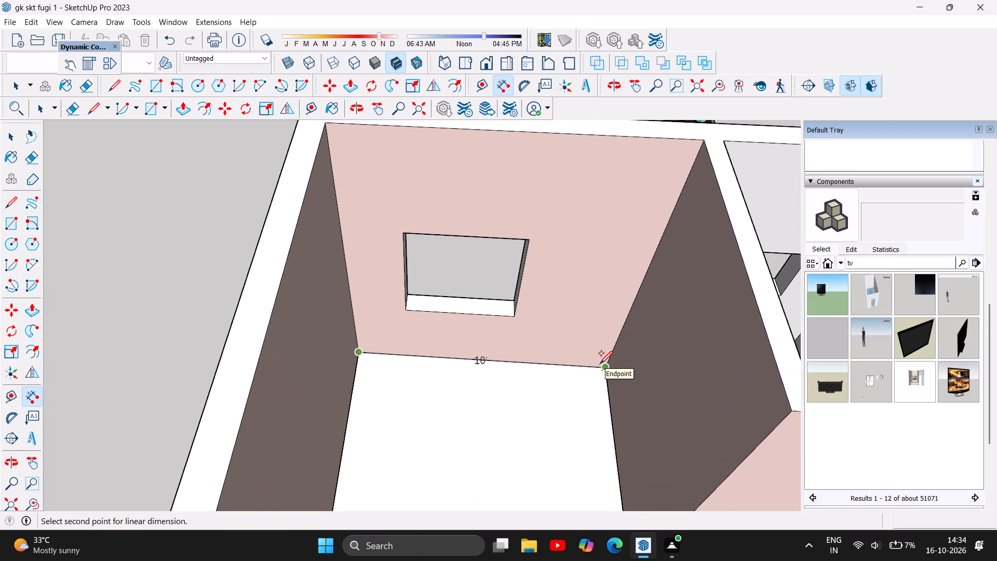
{"action": "scroll", "coordinate": [600, 363], "scroll_direction": "up", "scroll_amount": 1}
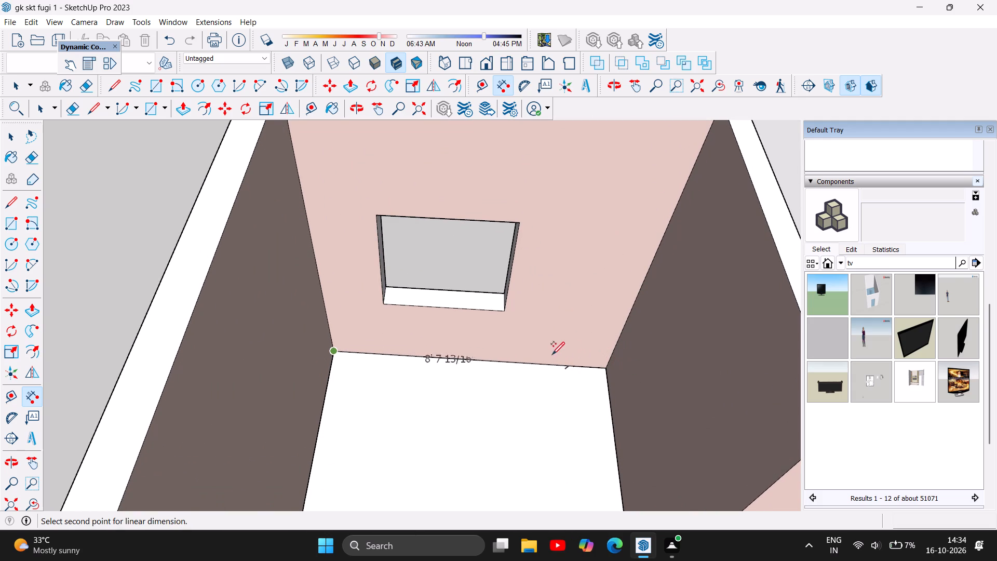
{"action": "scroll", "coordinate": [353, 266], "scroll_direction": "down", "scroll_amount": 4}
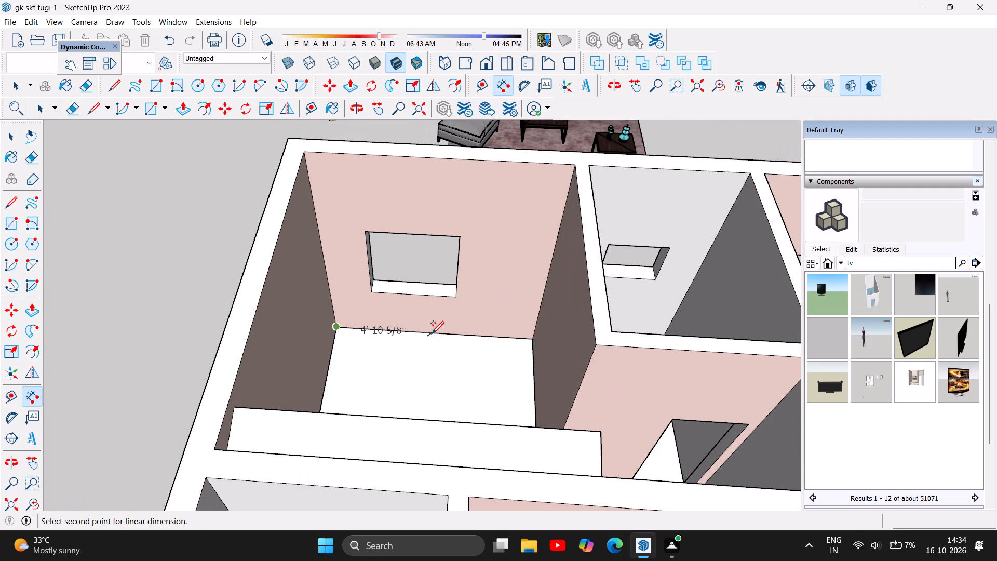
{"action": "scroll", "coordinate": [433, 324], "scroll_direction": "up", "scroll_amount": 1}
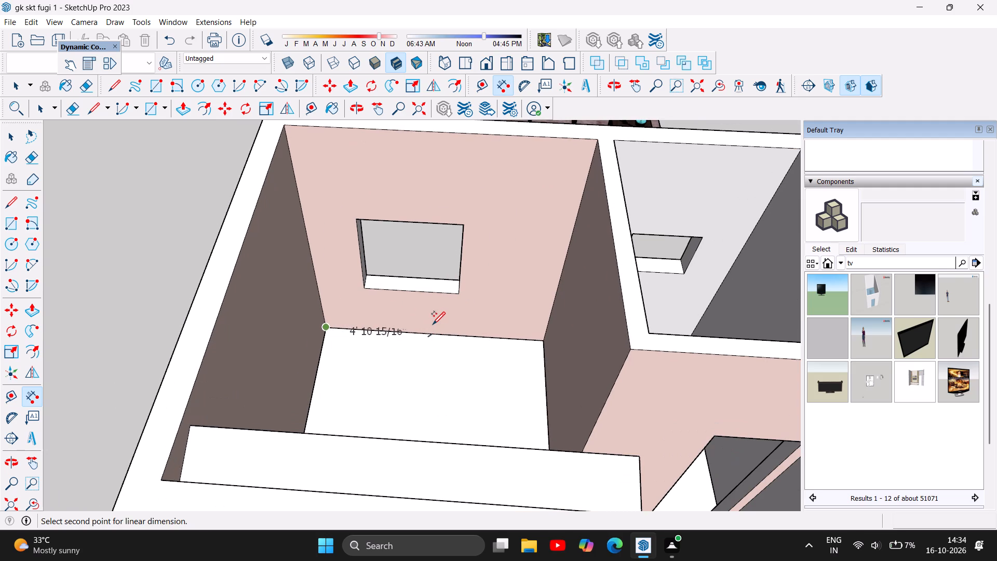
{"action": "scroll", "coordinate": [433, 324], "scroll_direction": "down", "scroll_amount": 4}
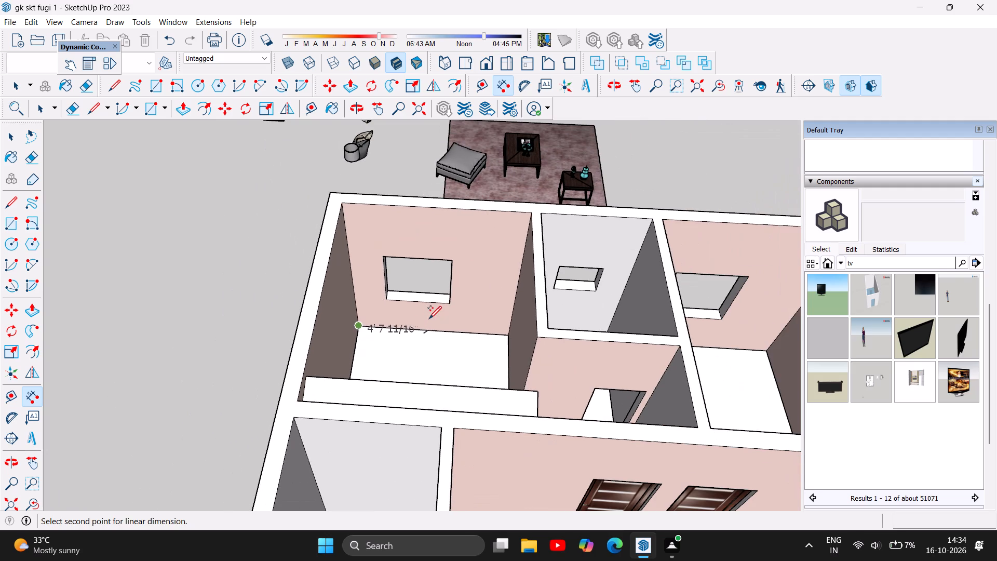
{"action": "key", "text": "Escape"}
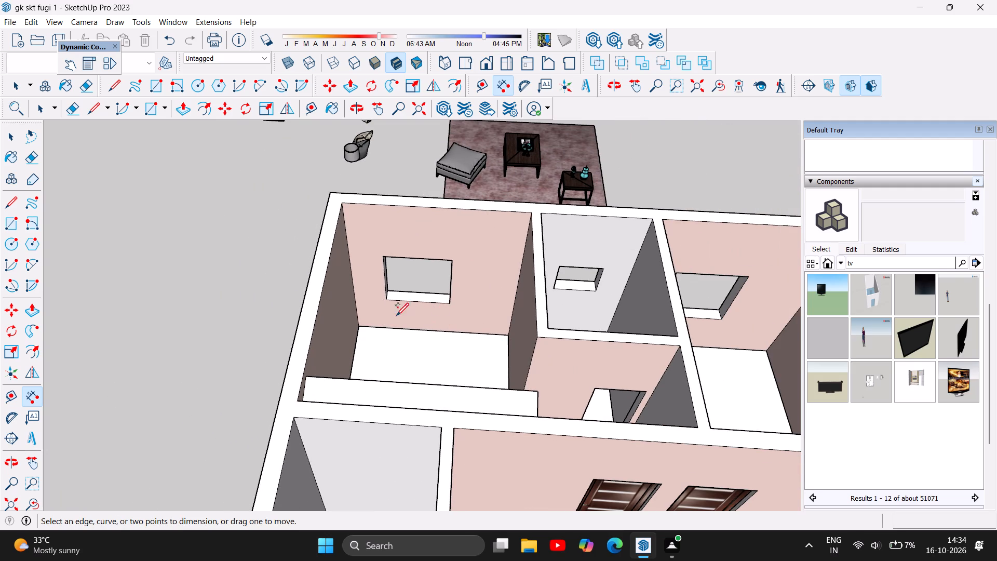
Undo the full-height built-in unit and its floor outline, back to the flat outline drawn on the corner room's long wall.
{"action": "scroll", "coordinate": [367, 337], "scroll_direction": "down", "scroll_amount": 2}
{"action": "scroll", "coordinate": [537, 399], "scroll_direction": "up", "scroll_amount": 2}
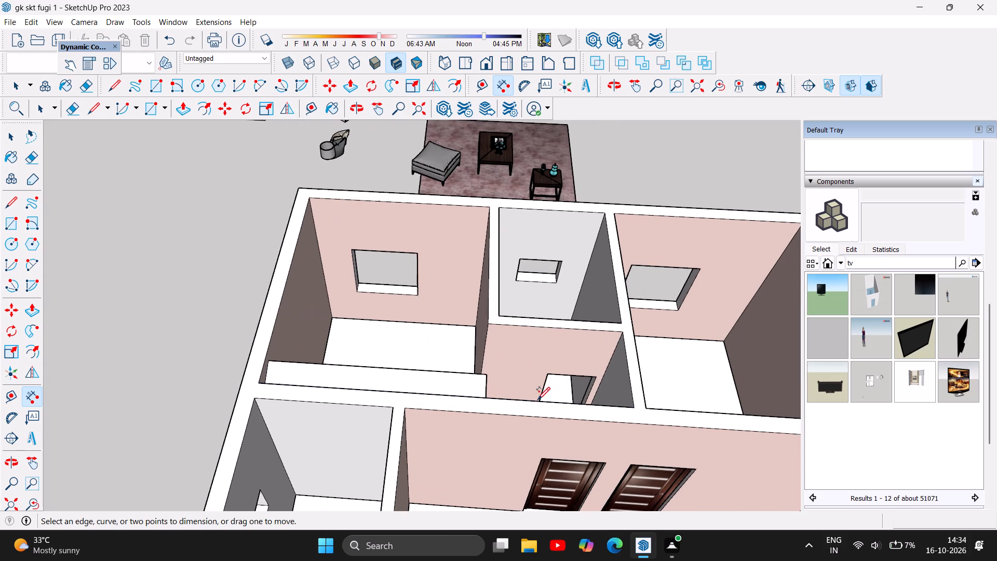
{"action": "scroll", "coordinate": [258, 322], "scroll_direction": "down", "scroll_amount": 4}
{"action": "scroll", "coordinate": [381, 308], "scroll_direction": "down", "scroll_amount": 4}
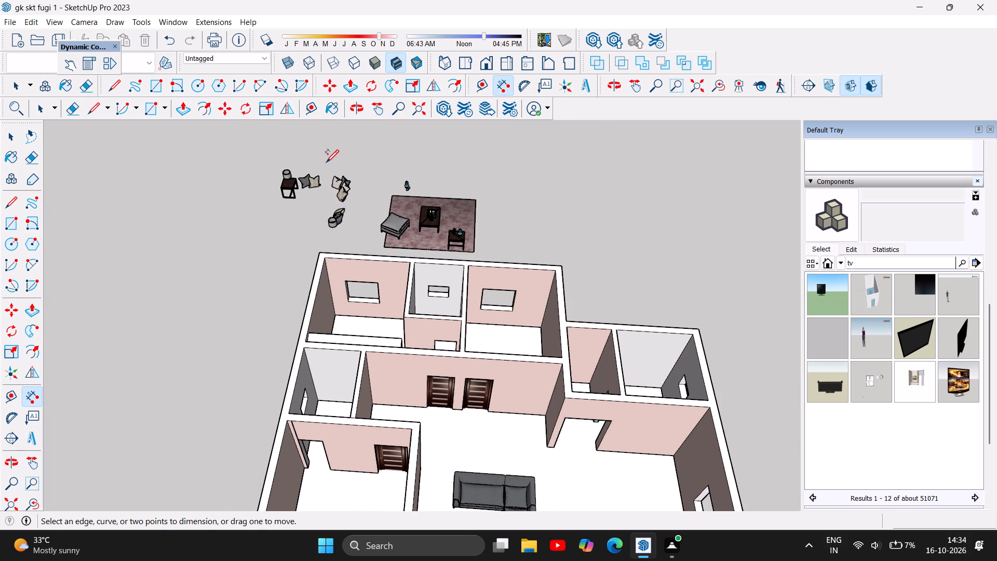
{"action": "key", "text": "ctrl+z"}
{"action": "key", "text": "ctrl+z"}
{"action": "key", "text": "ctrl+z"}
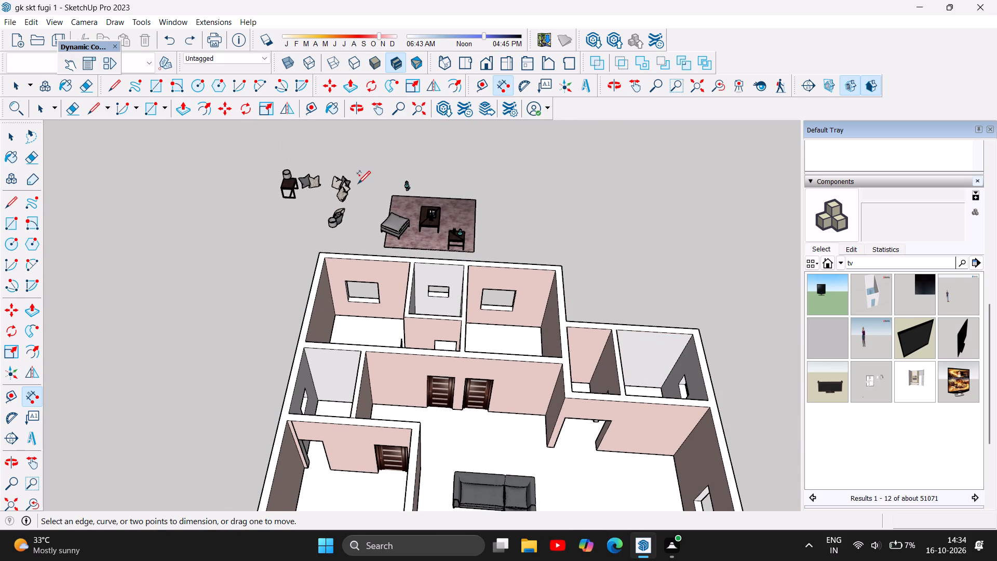
{"action": "key", "text": "ctrl+z"}
{"action": "left_click", "coordinate": [360, 107]}
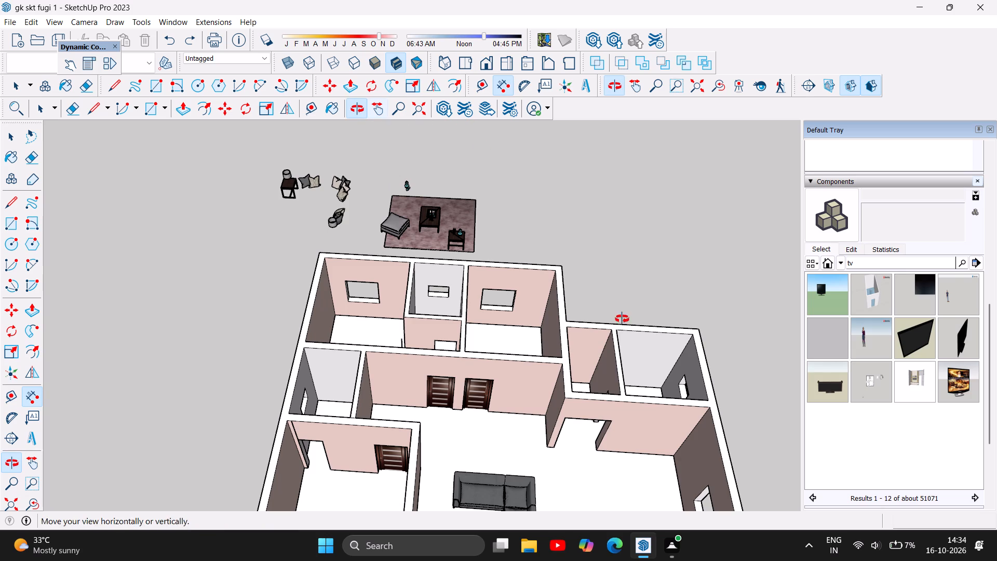
{"action": "left_click_drag", "start_coordinate": [621, 304], "coordinate": [97, 326]}
{"action": "left_click_drag", "start_coordinate": [551, 279], "coordinate": [502, 289]}
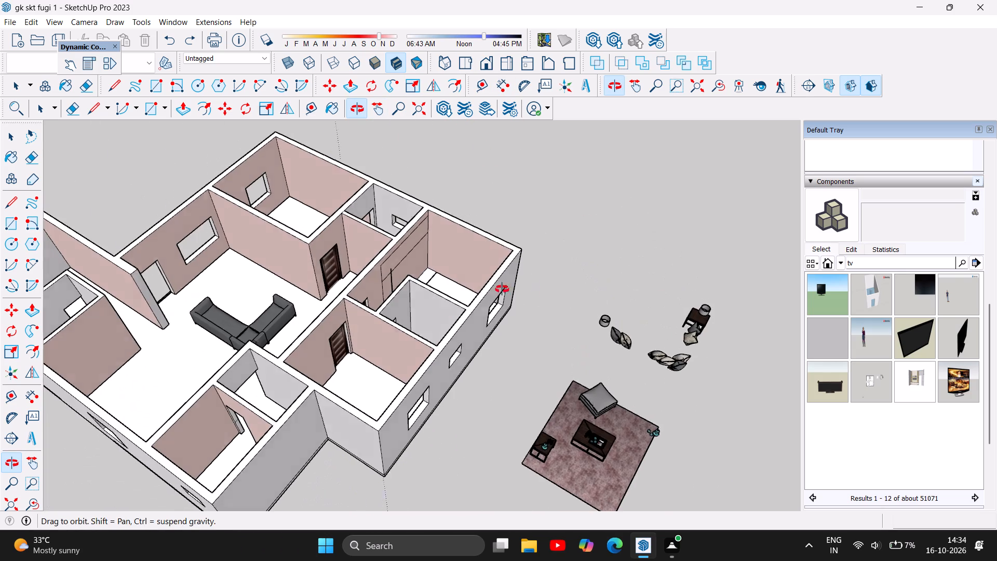
{"action": "left_click_drag", "start_coordinate": [502, 289], "coordinate": [275, 296]}
{"action": "scroll", "coordinate": [510, 277], "scroll_direction": "up", "scroll_amount": 7}
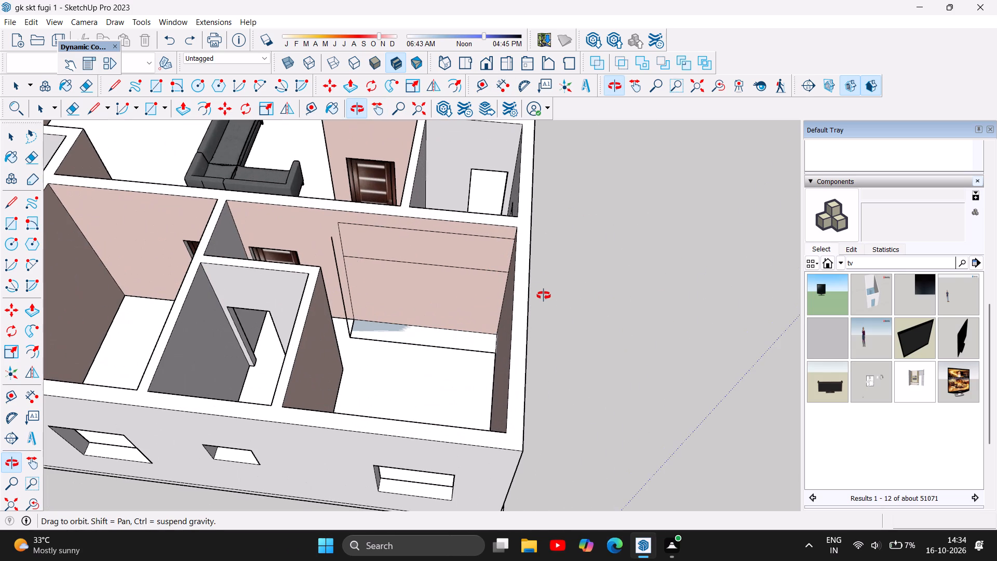
{"action": "key", "text": "ctrl+z"}
{"action": "key", "text": "ctrl+z"}
{"action": "key", "text": "ctrl+z"}
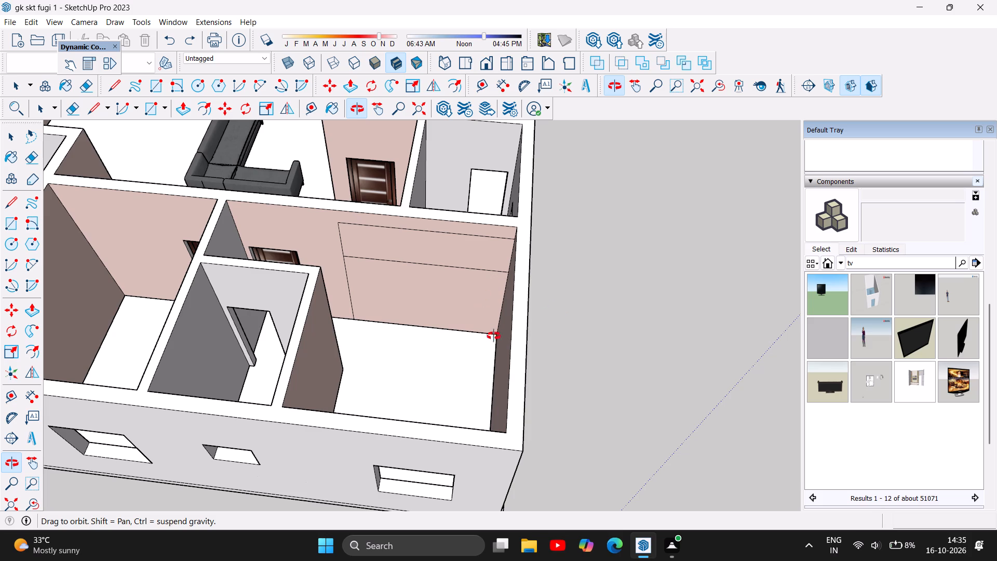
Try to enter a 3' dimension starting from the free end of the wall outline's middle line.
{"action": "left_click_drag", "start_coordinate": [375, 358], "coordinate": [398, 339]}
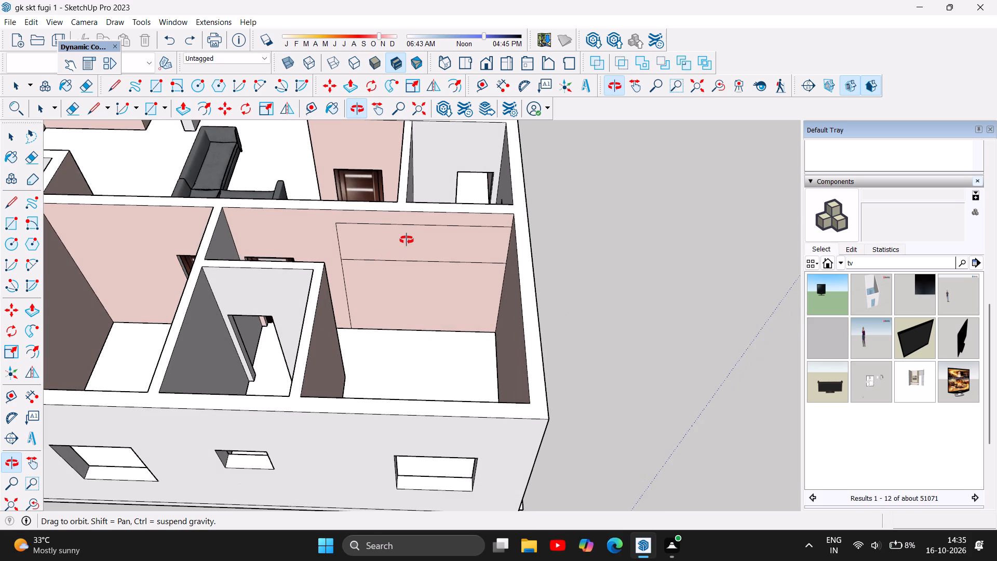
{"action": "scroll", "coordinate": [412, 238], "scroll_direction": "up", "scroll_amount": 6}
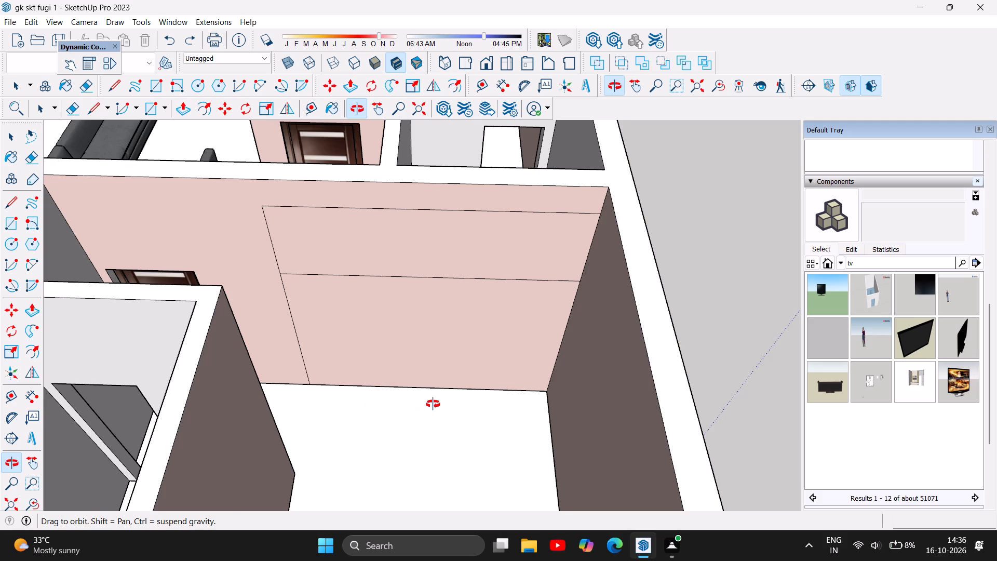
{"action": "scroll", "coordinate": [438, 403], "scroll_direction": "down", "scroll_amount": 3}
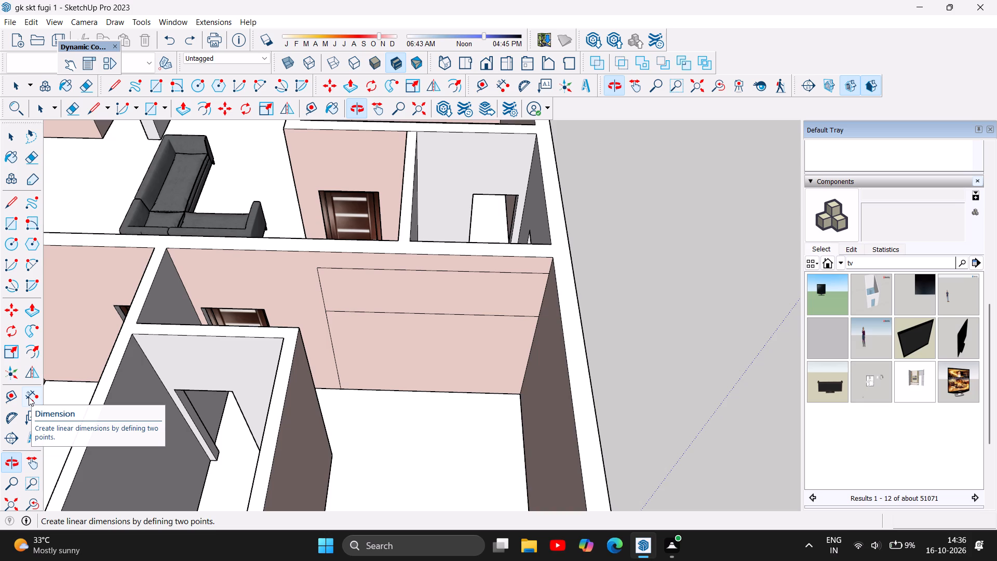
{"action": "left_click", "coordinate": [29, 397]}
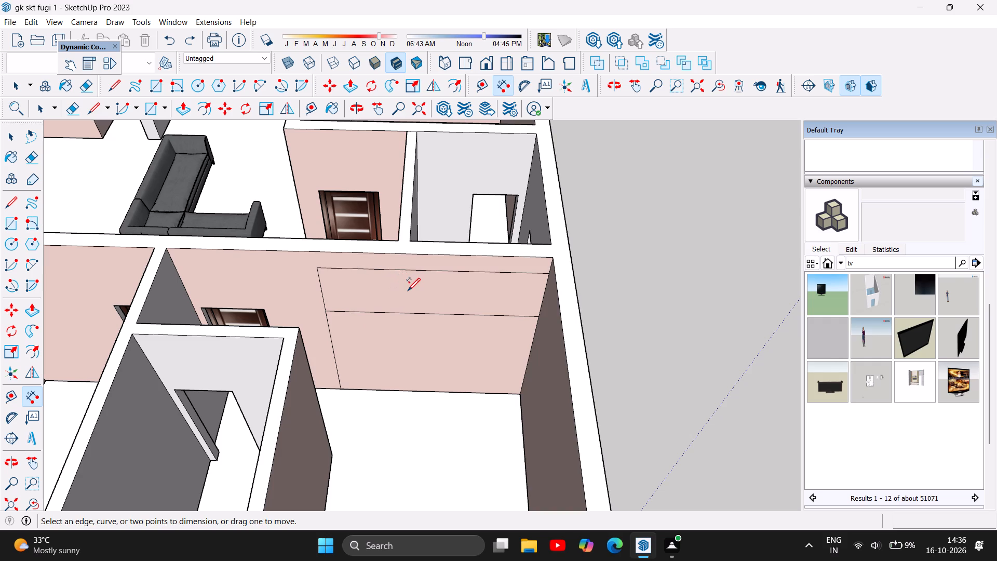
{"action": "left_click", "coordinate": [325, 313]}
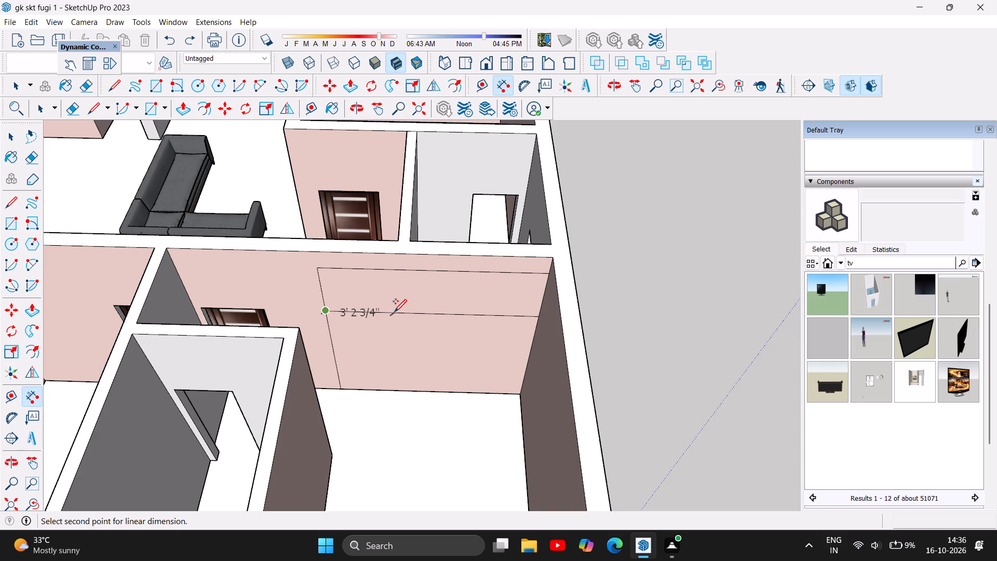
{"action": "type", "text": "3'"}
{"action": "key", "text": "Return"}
Undo the upper section of the wall outline: its top line and the short upright above the middle line.
{"action": "key", "text": "ctrl+z"}
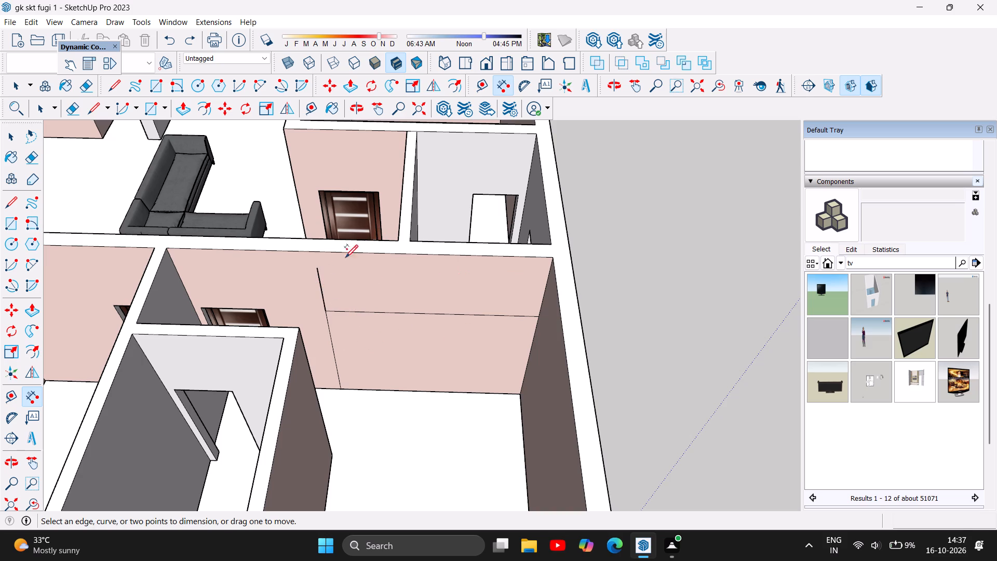
{"action": "left_click", "coordinate": [316, 268]}
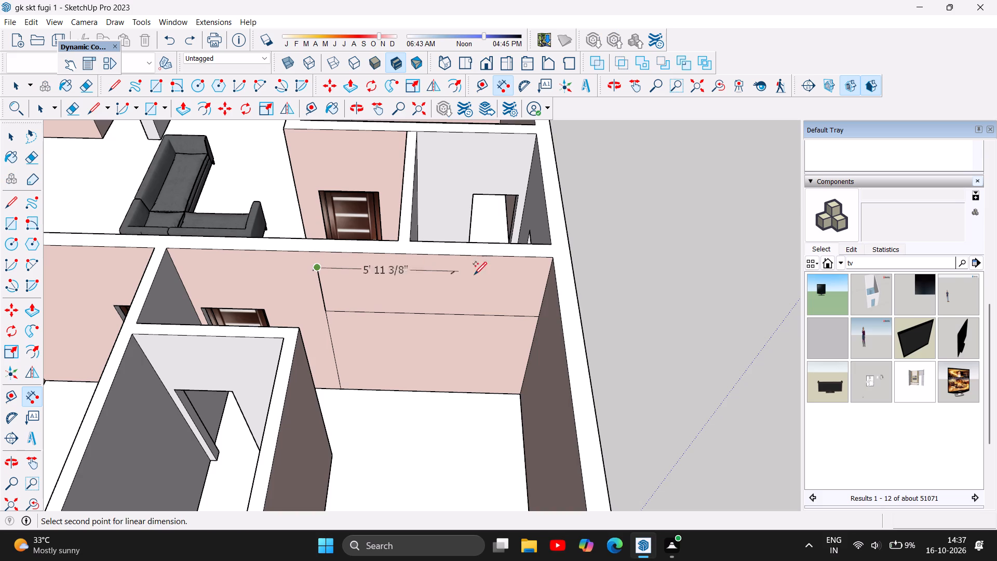
{"action": "left_click", "coordinate": [550, 273]}
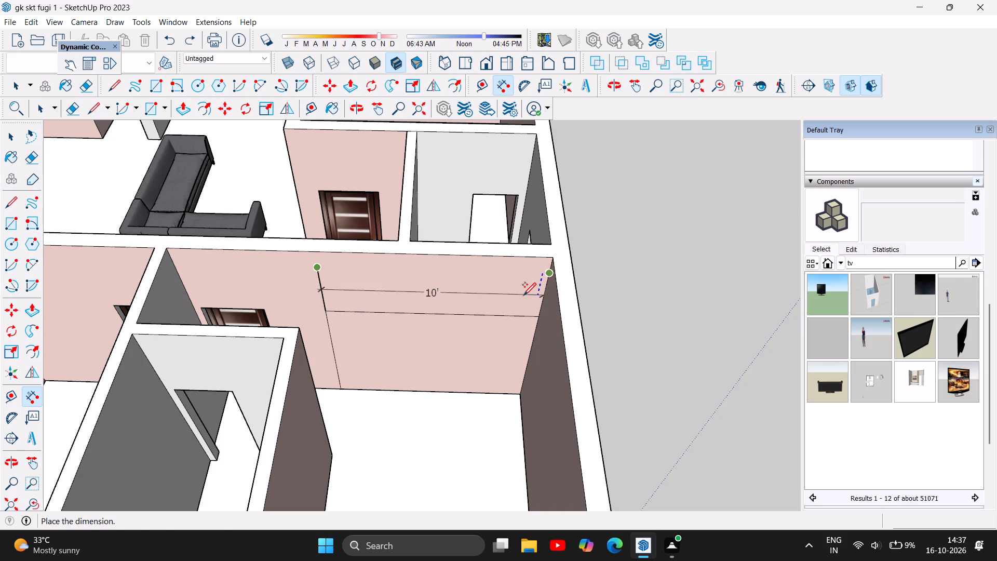
{"action": "key", "text": "Escape"}
{"action": "key", "text": "ctrl+z"}
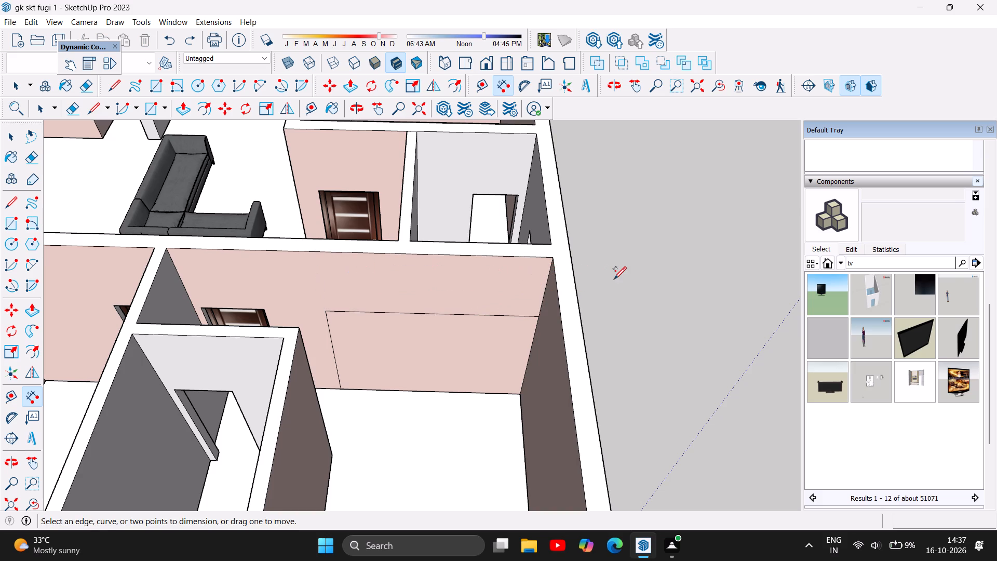
Draw a 3' upright above the free end of the outline's middle line and a 10' top line across to the side wall.
{"action": "left_click", "coordinate": [18, 203]}
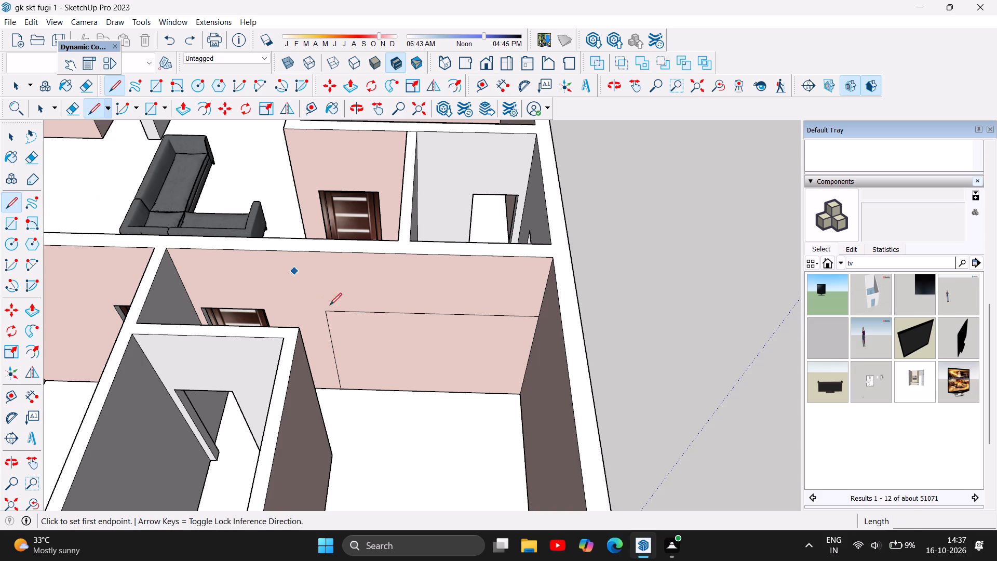
{"action": "left_click", "coordinate": [325, 309]}
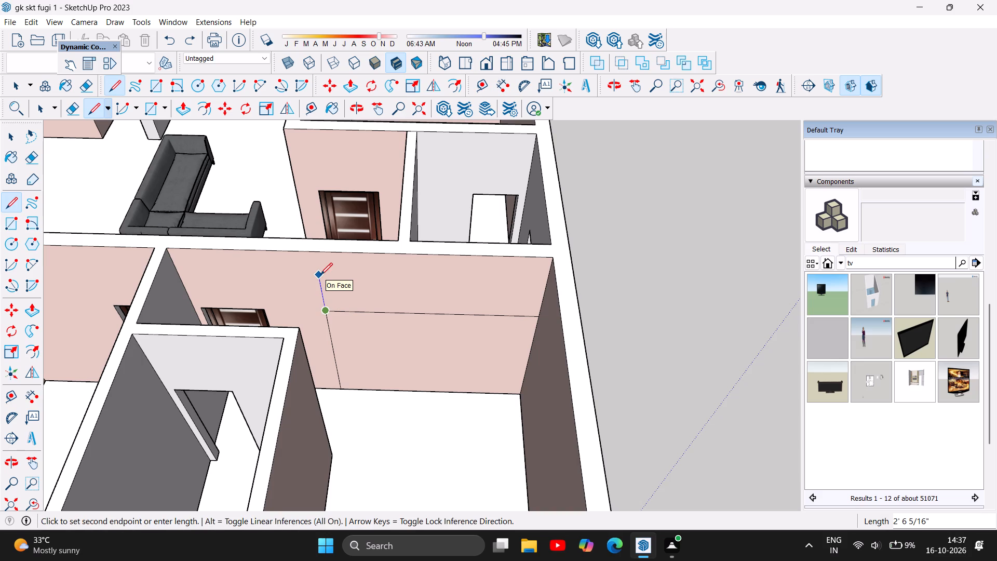
{"action": "key", "text": "3"}
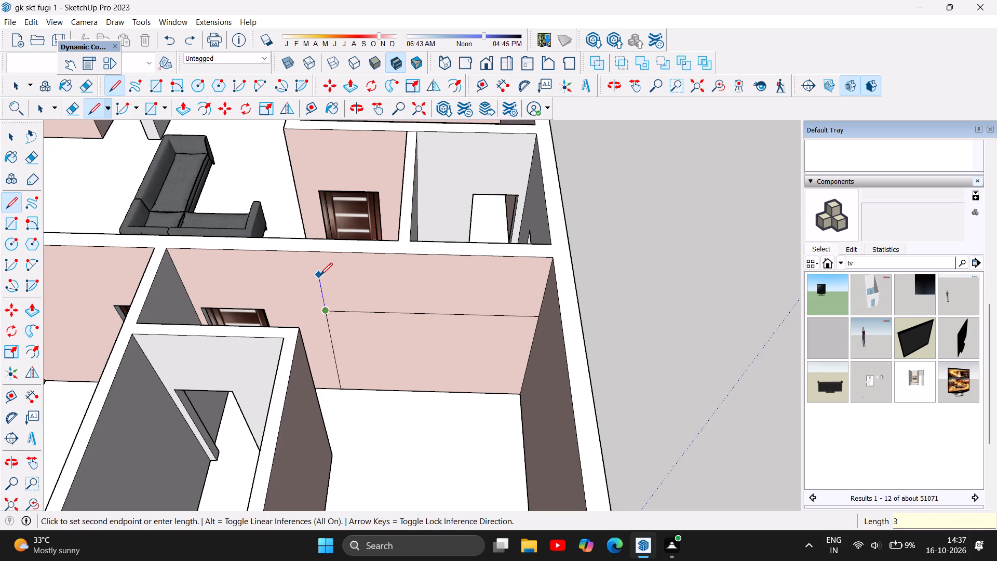
{"action": "key", "text": "apostrophe"}
{"action": "key", "text": "Return"}
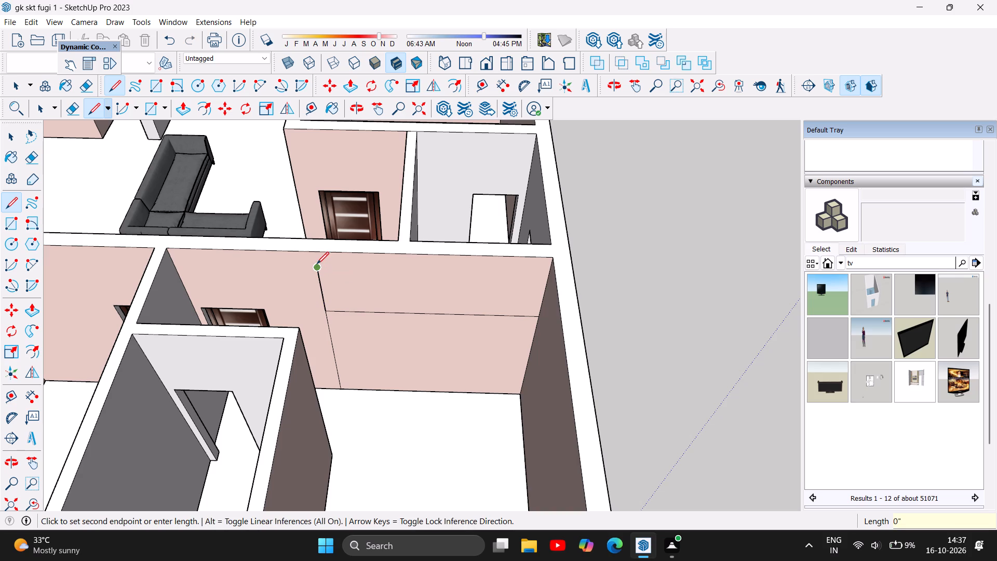
{"action": "left_click", "coordinate": [317, 268]}
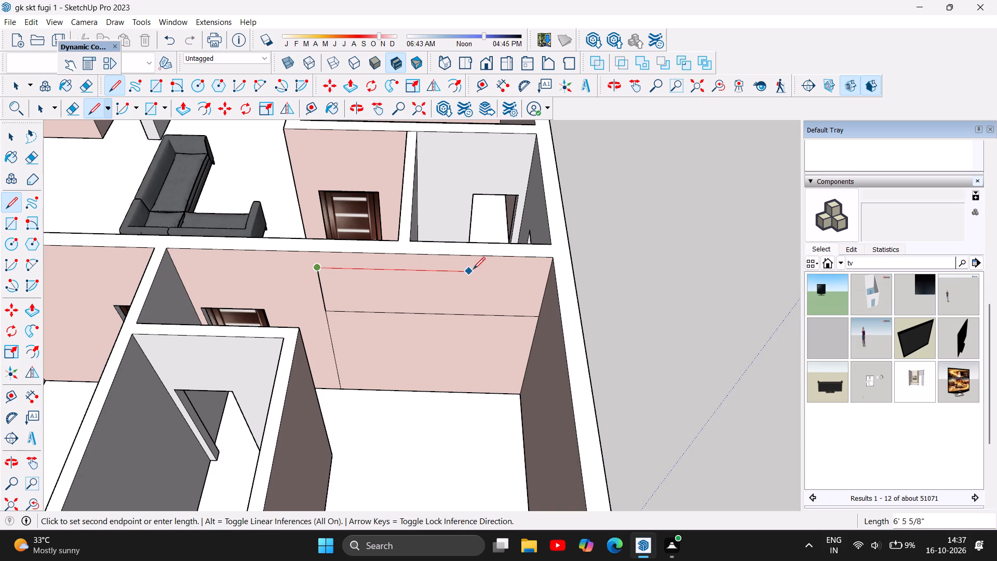
{"action": "left_click", "coordinate": [546, 275]}
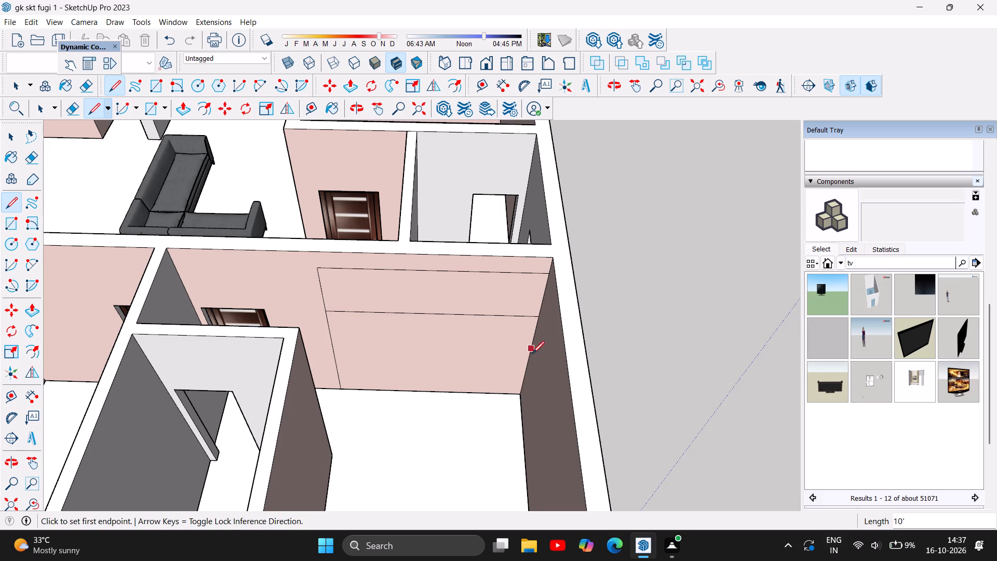
{"action": "left_click", "coordinate": [519, 393]}
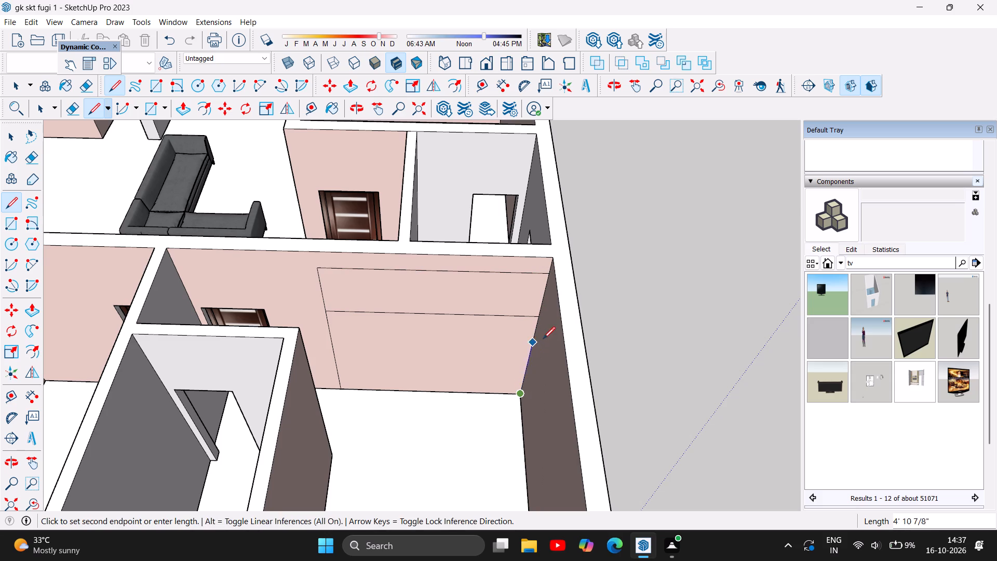
{"action": "key", "text": "Escape"}
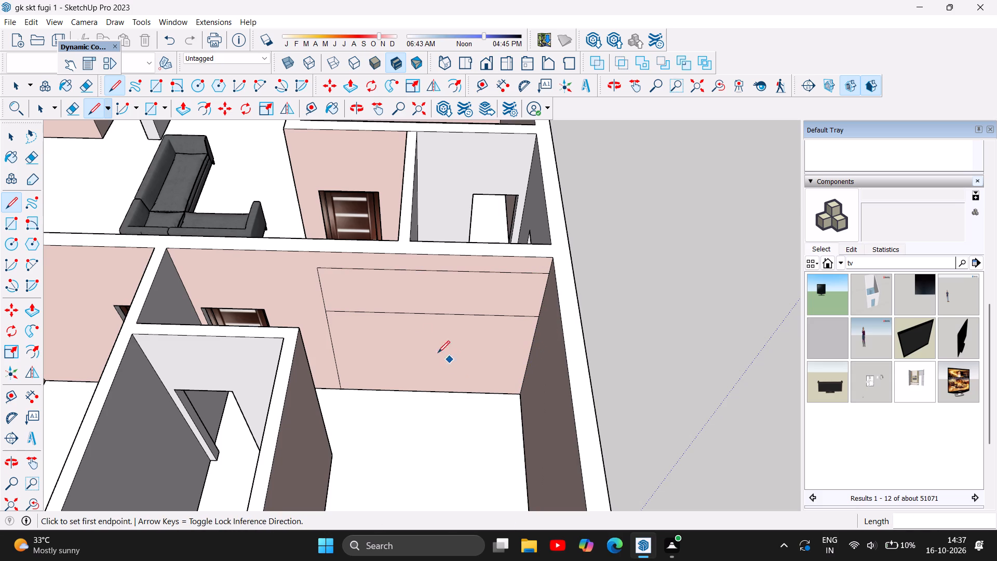
Mark 3' along the middle line from its free end and draw a 7' vertical divider from there down to the floor.
{"action": "left_click", "coordinate": [326, 310]}
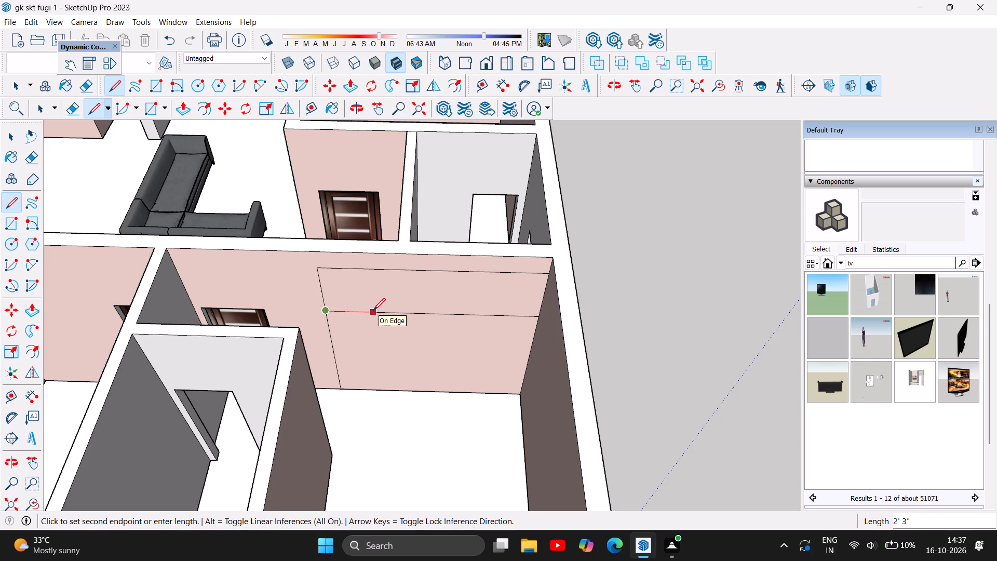
{"action": "type", "text": "3'"}
{"action": "key", "text": "Return"}
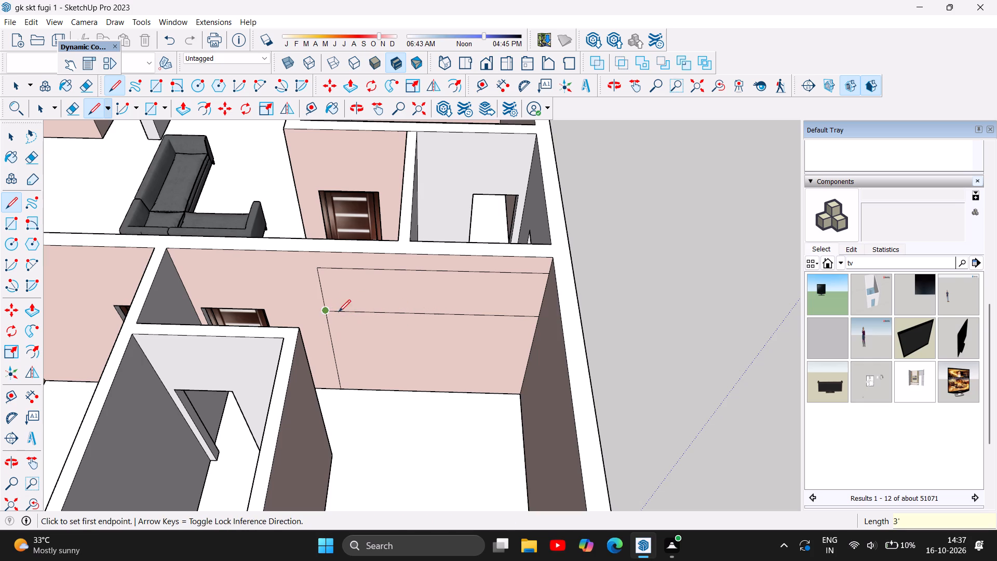
{"action": "scroll", "coordinate": [354, 311], "scroll_direction": "up", "scroll_amount": 1}
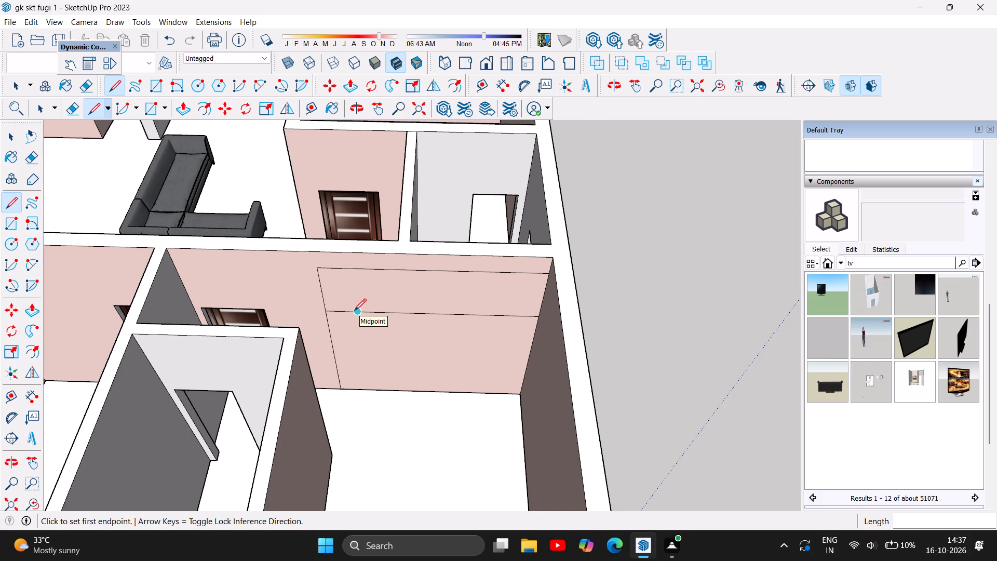
{"action": "scroll", "coordinate": [354, 311], "scroll_direction": "up", "scroll_amount": 4}
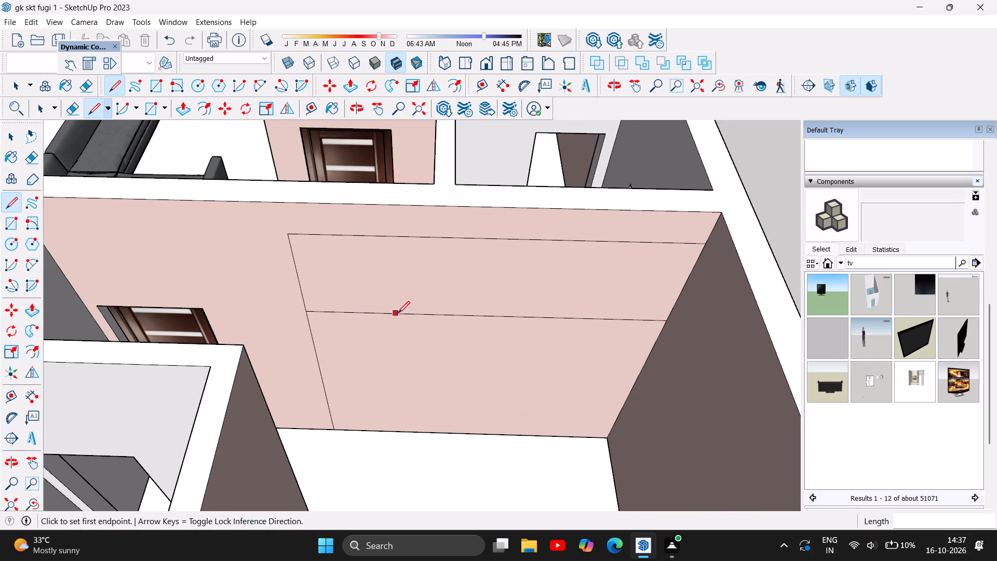
{"action": "left_click", "coordinate": [414, 315]}
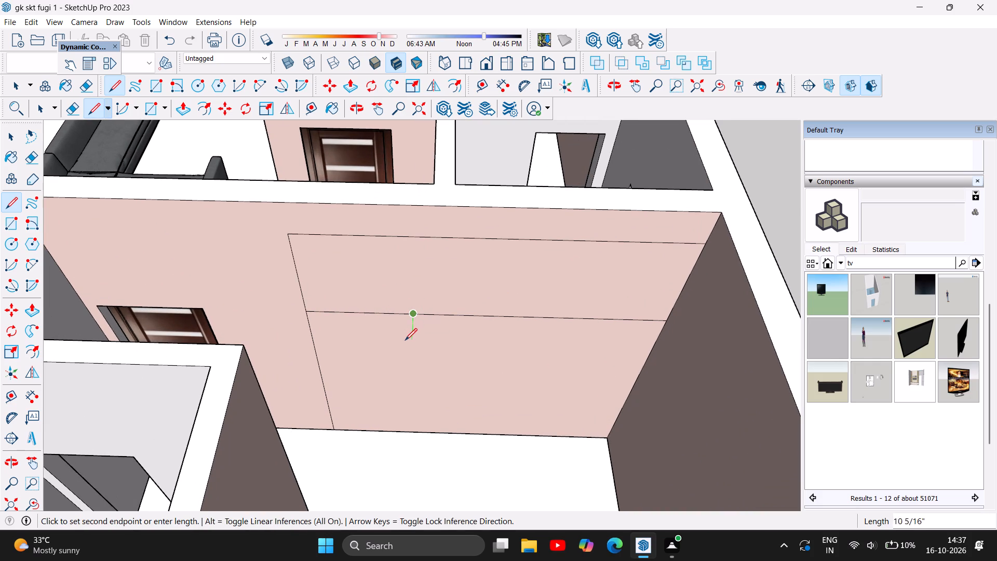
{"action": "left_click", "coordinate": [414, 432]}
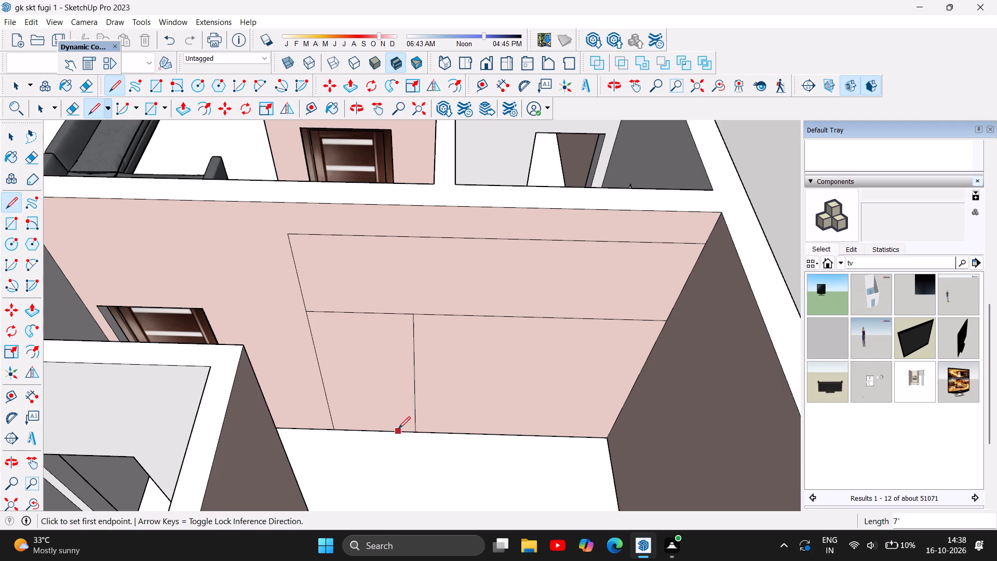
Mark another 3' along the middle line from the first divider and draw a second 7' divider down to the floor.
{"action": "left_click", "coordinate": [413, 317]}
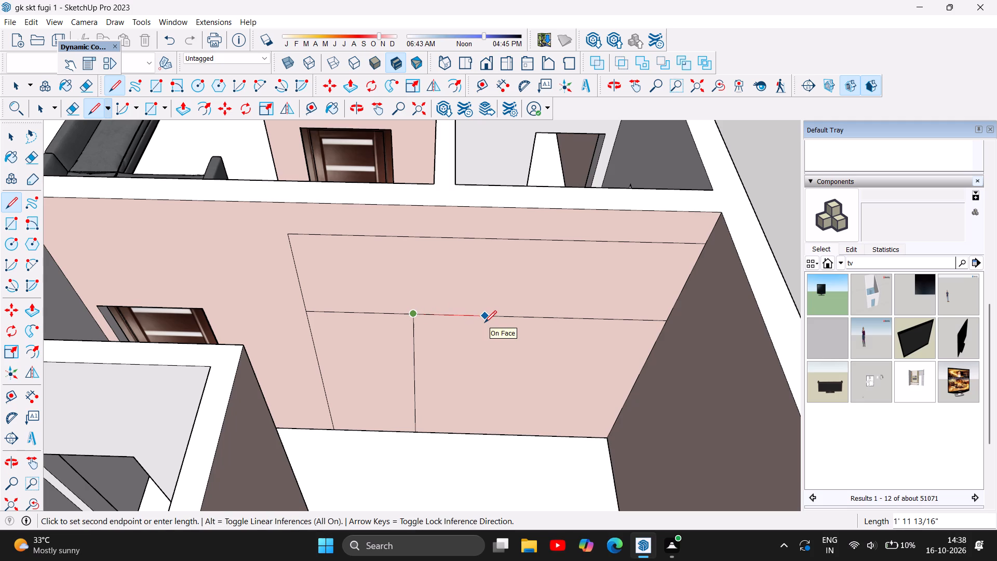
{"action": "type", "text": "3'"}
{"action": "key", "text": "Return"}
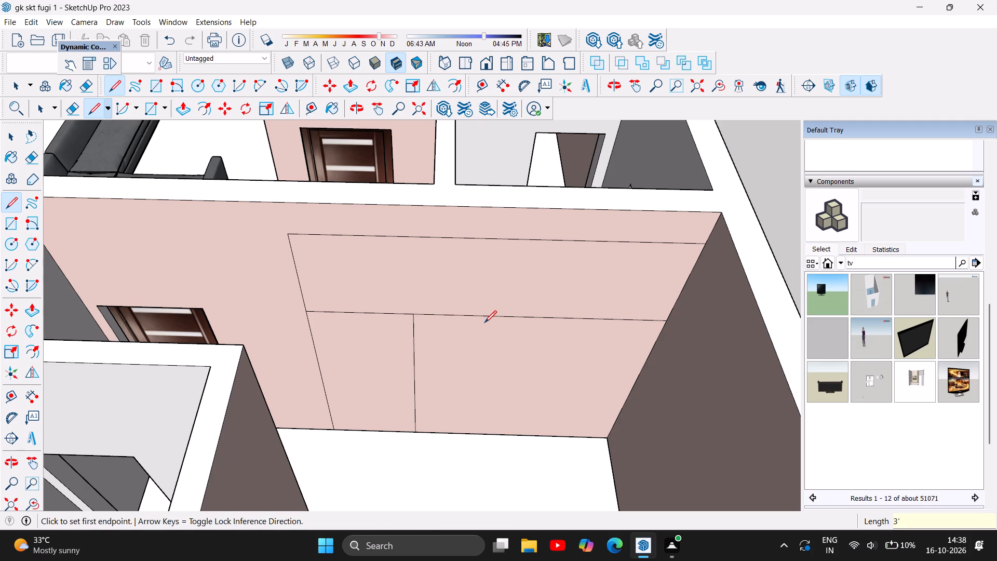
{"action": "left_click", "coordinate": [522, 317]}
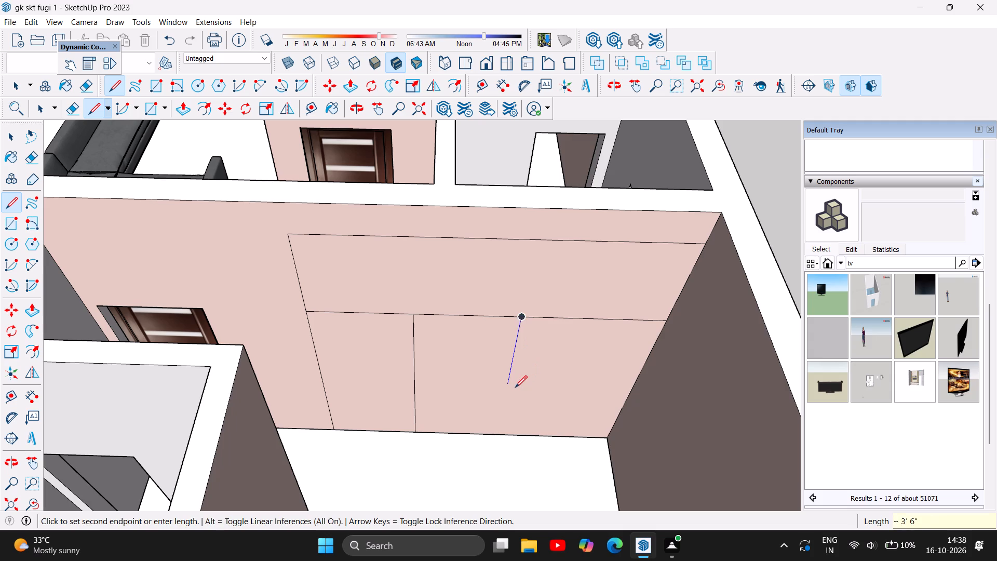
{"action": "left_click", "coordinate": [496, 432]}
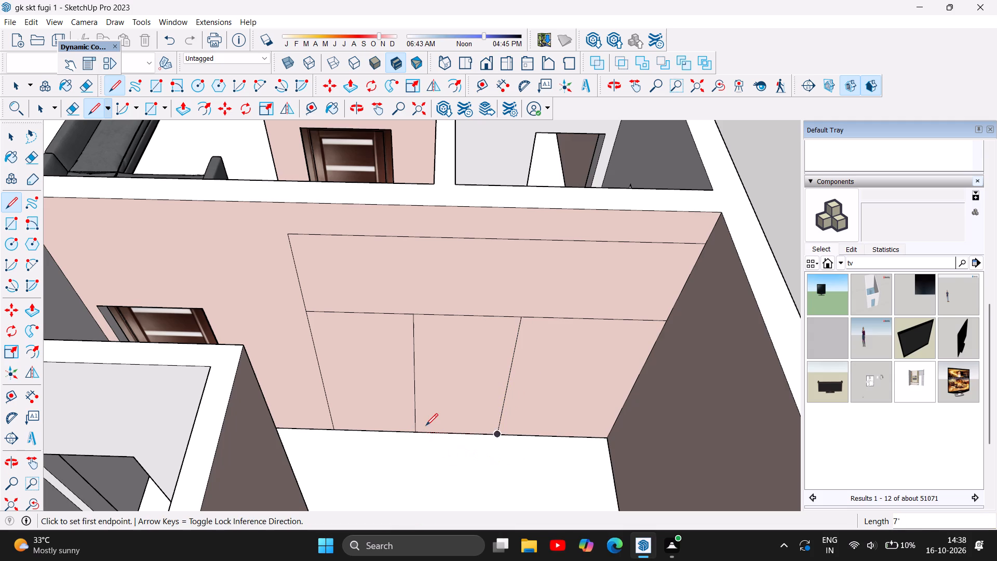
Mark 2' along the middle line beyond the second divider and draw a third 7' divider down to the floor.
{"action": "scroll", "coordinate": [411, 413], "scroll_direction": "down", "scroll_amount": 4}
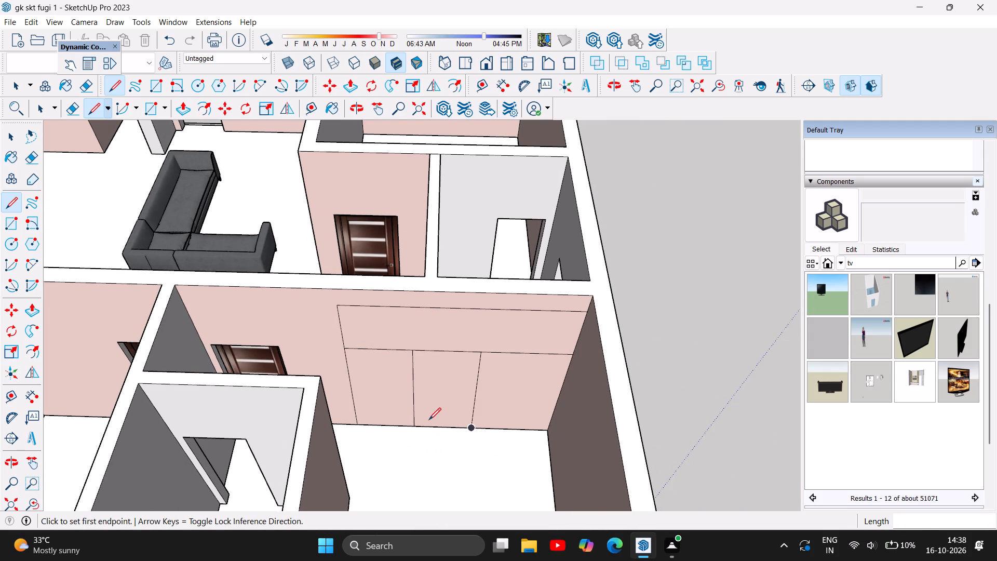
{"action": "key", "text": "Escape"}
{"action": "left_click", "coordinate": [480, 353]}
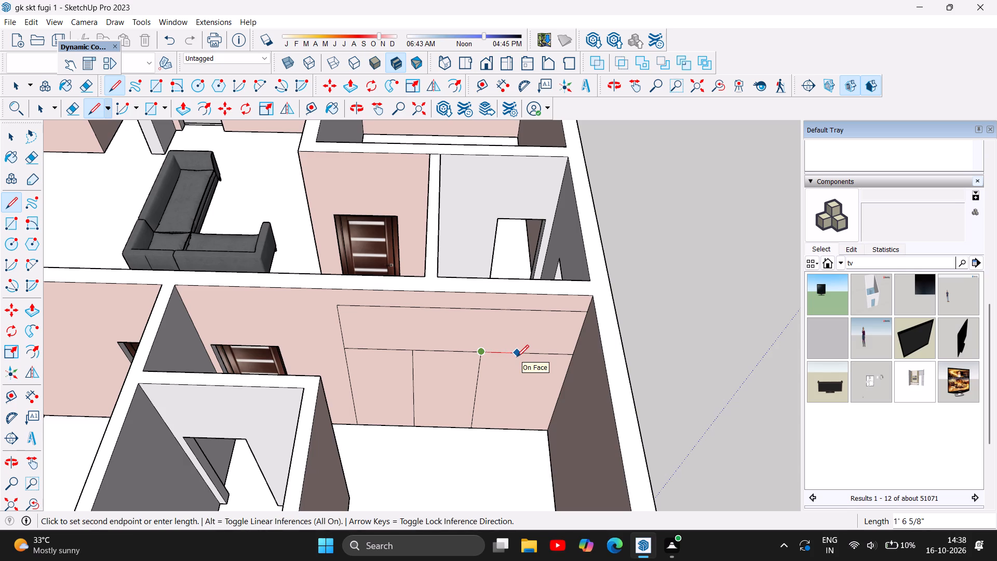
{"action": "type", "text": "2'"}
{"action": "key", "text": "Return"}
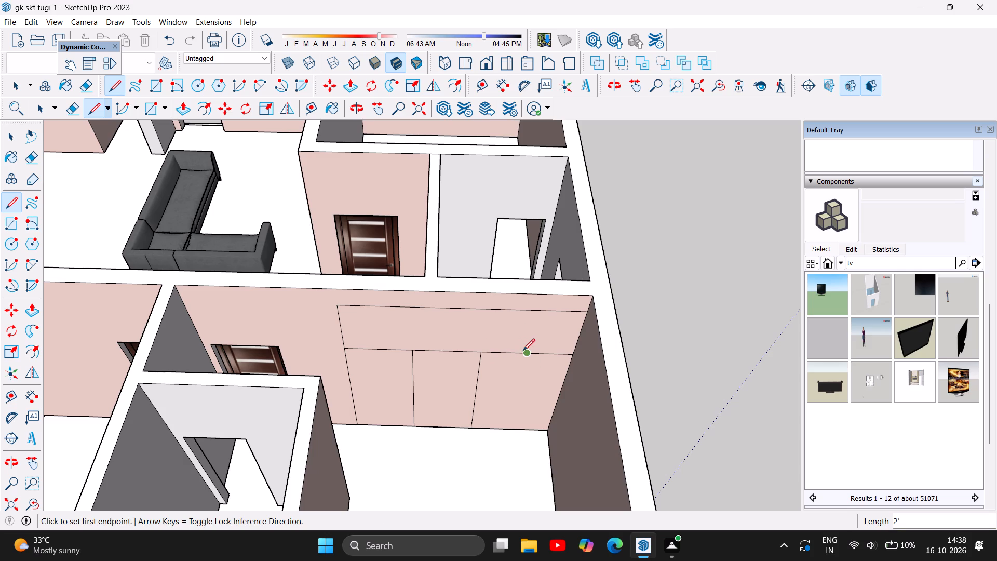
{"action": "left_click", "coordinate": [527, 355]}
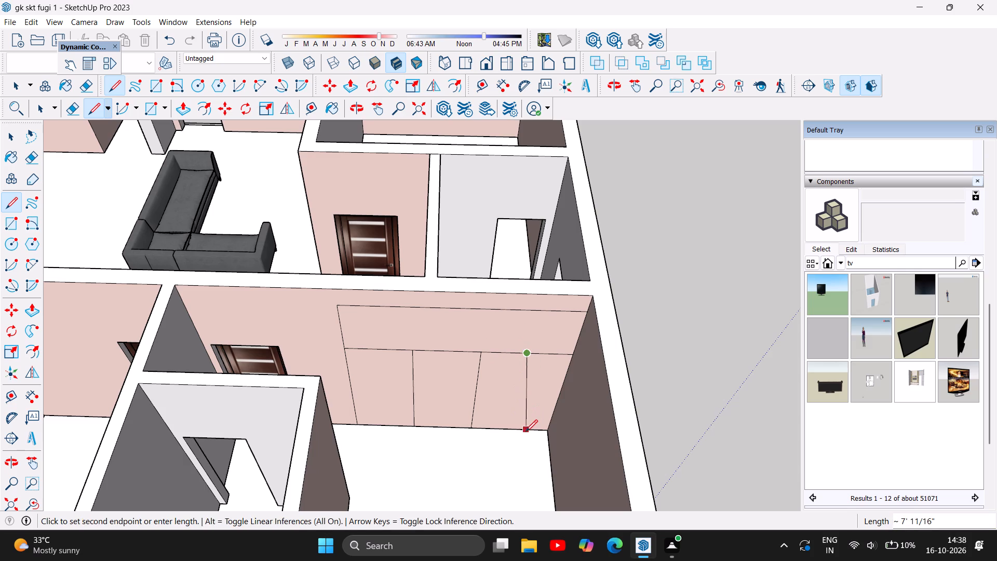
{"action": "left_click", "coordinate": [510, 427]}
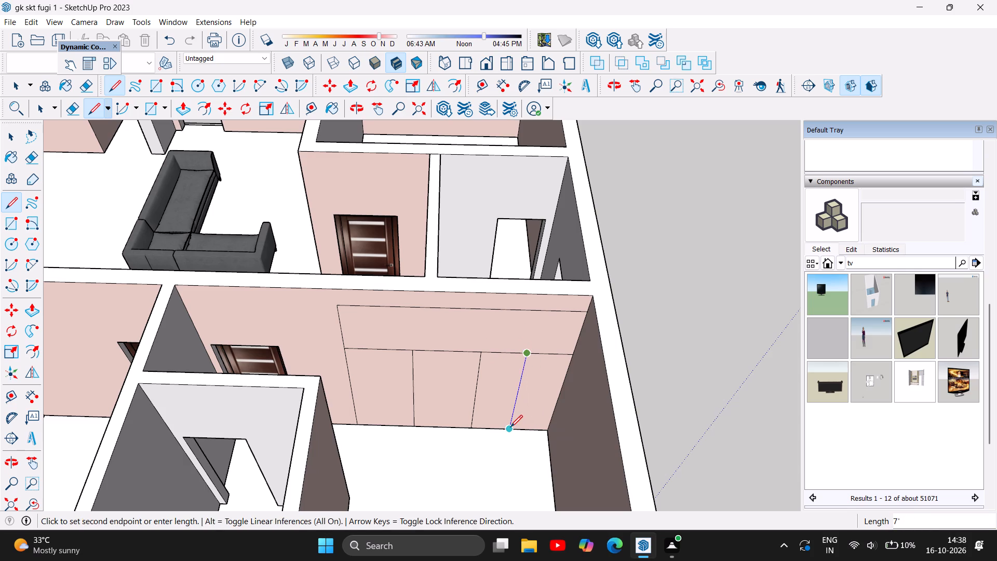
Draw a 10' horizontal base line 6" above the floor, from the outline's free upright across to the side wall.
{"action": "scroll", "coordinate": [419, 457], "scroll_direction": "down", "scroll_amount": 3}
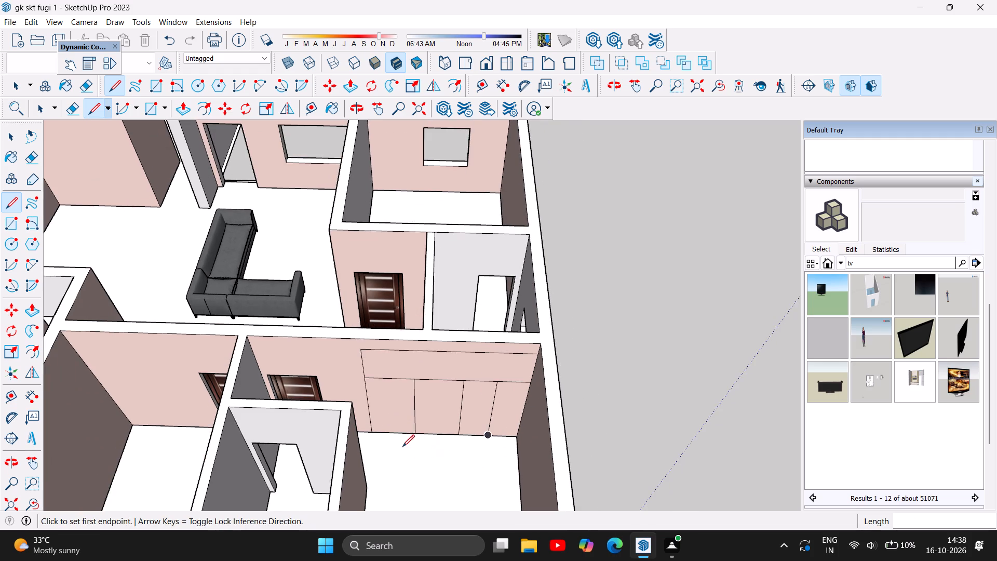
{"action": "scroll", "coordinate": [398, 445], "scroll_direction": "up", "scroll_amount": 13}
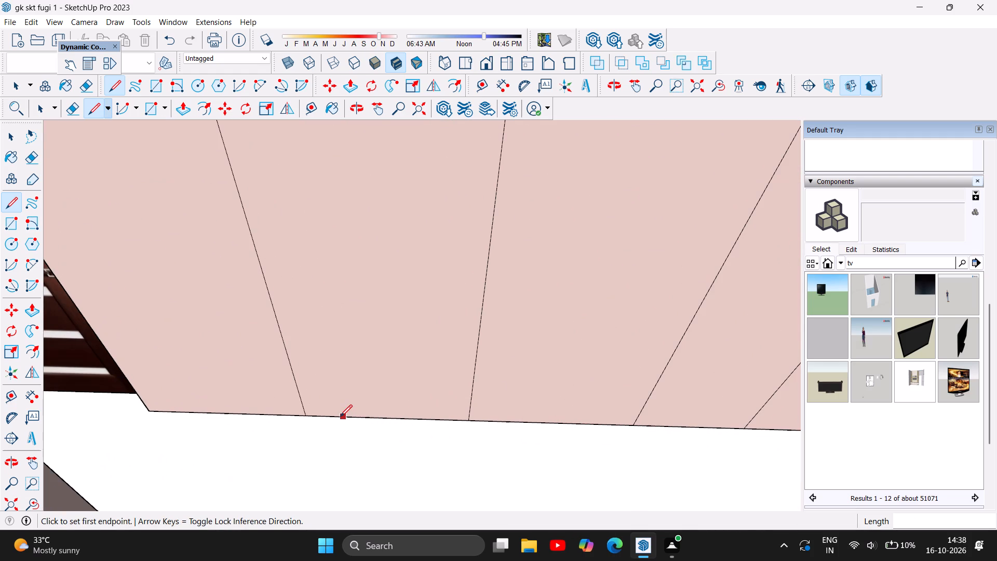
{"action": "left_click", "coordinate": [340, 417]}
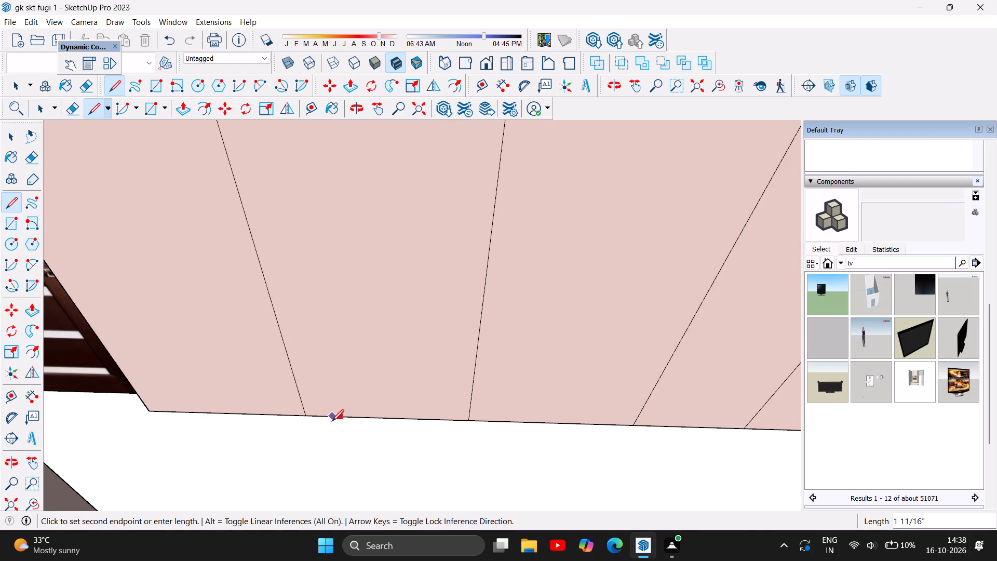
{"action": "key", "text": "Escape"}
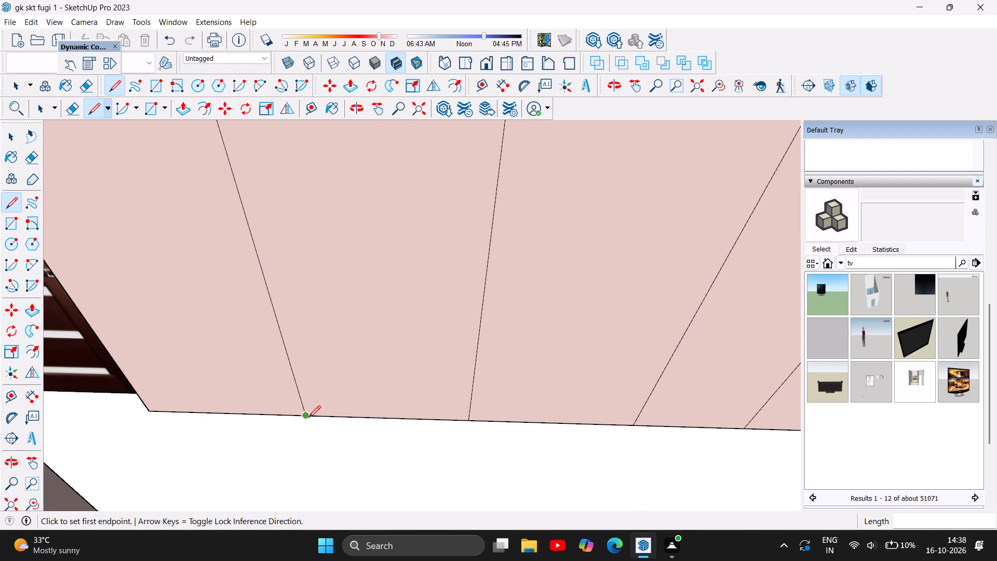
{"action": "left_click", "coordinate": [303, 417]}
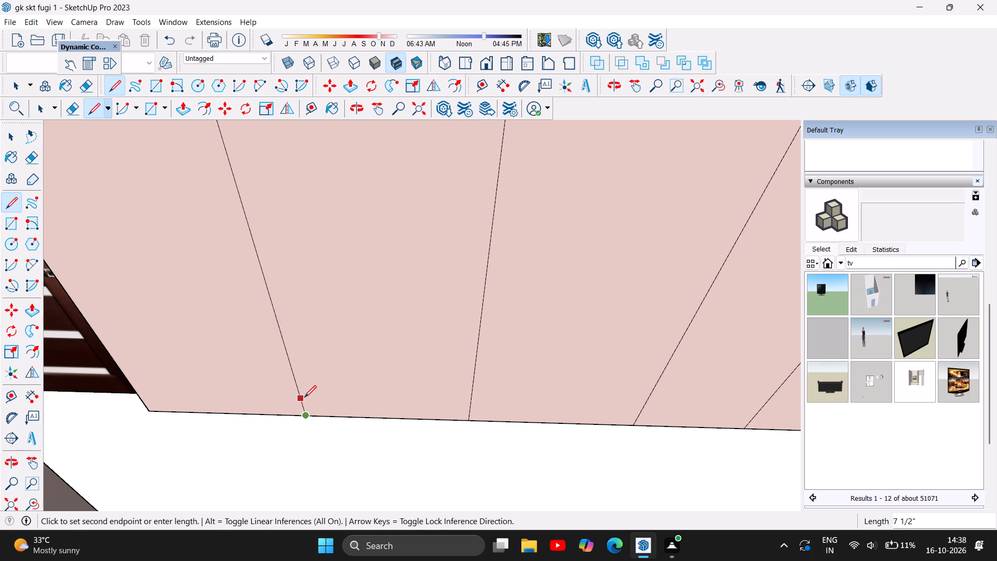
{"action": "key", "text": "6"}
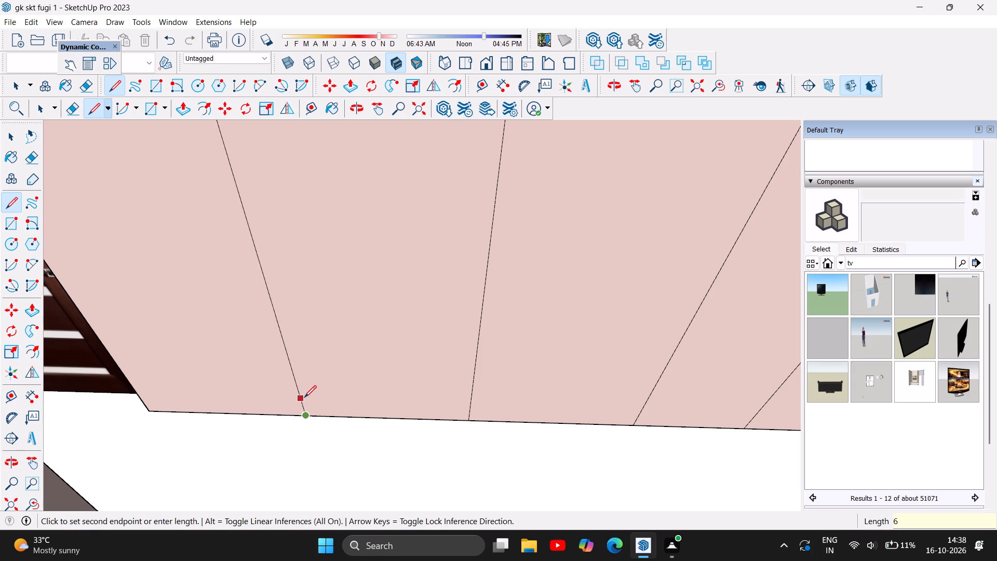
{"action": "key", "text": "Return"}
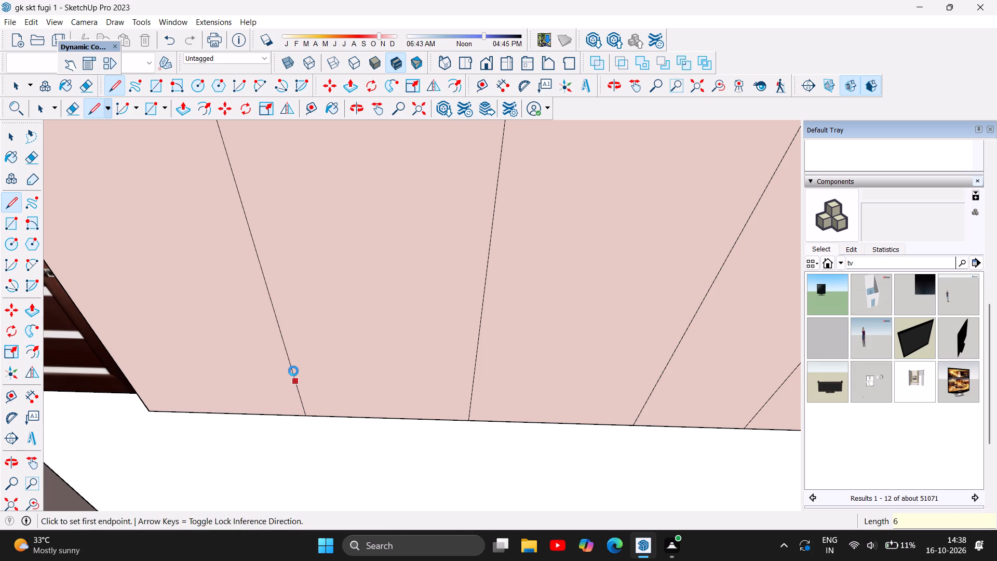
{"action": "left_click", "coordinate": [300, 400]}
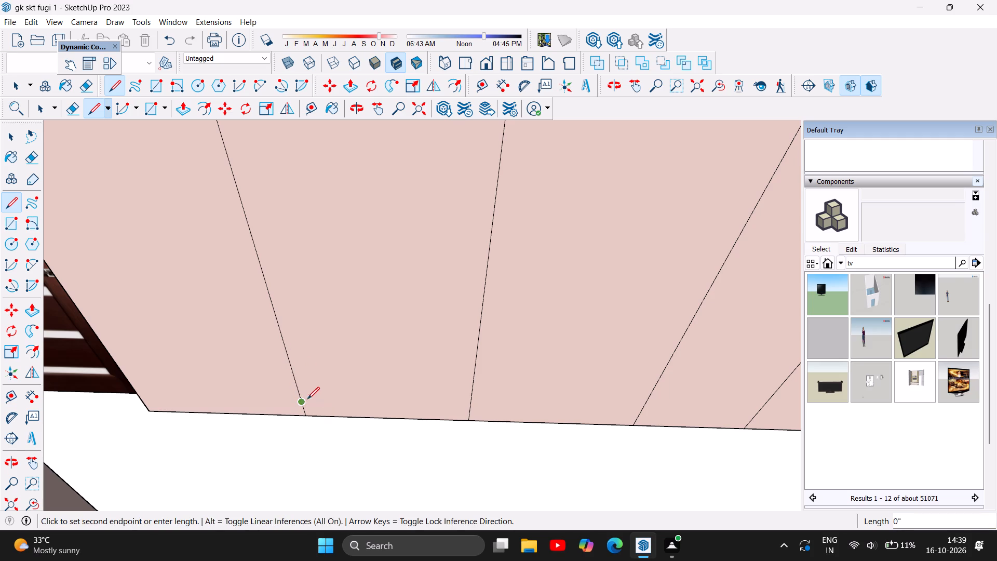
{"action": "scroll", "coordinate": [339, 396], "scroll_direction": "down", "scroll_amount": 6}
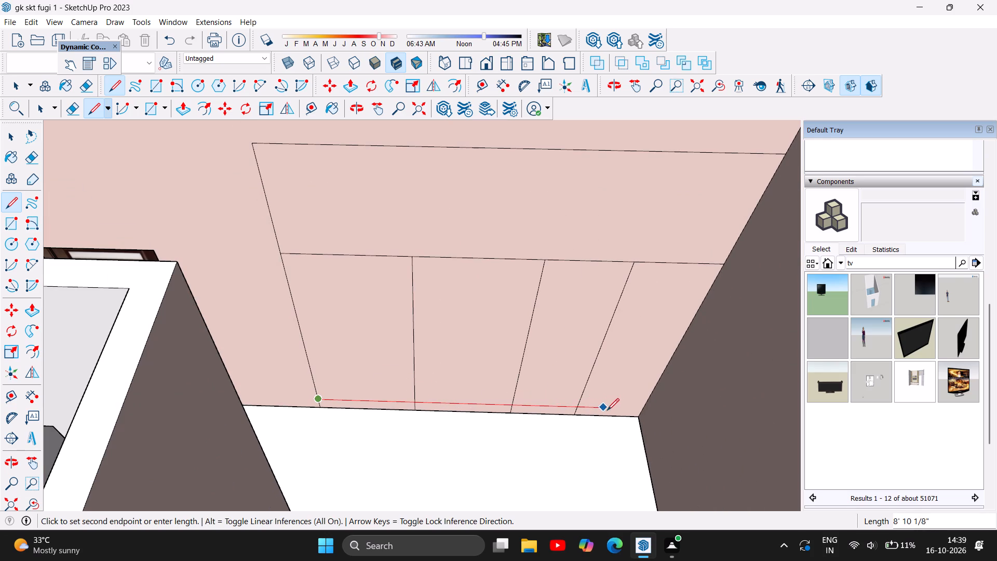
{"action": "left_click", "coordinate": [642, 407]}
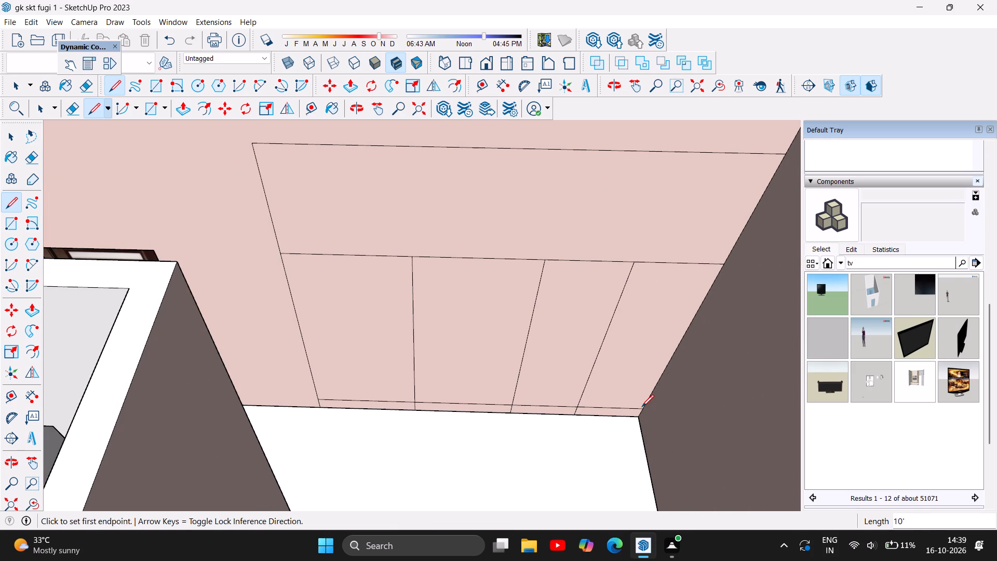
{"action": "key", "text": "Escape"}
{"action": "scroll", "coordinate": [427, 466], "scroll_direction": "down", "scroll_amount": 3}
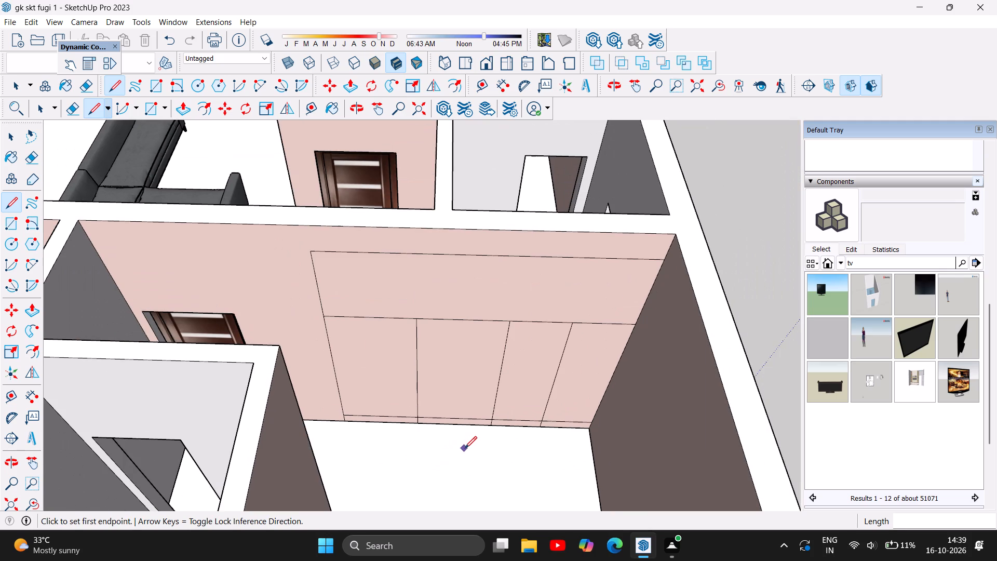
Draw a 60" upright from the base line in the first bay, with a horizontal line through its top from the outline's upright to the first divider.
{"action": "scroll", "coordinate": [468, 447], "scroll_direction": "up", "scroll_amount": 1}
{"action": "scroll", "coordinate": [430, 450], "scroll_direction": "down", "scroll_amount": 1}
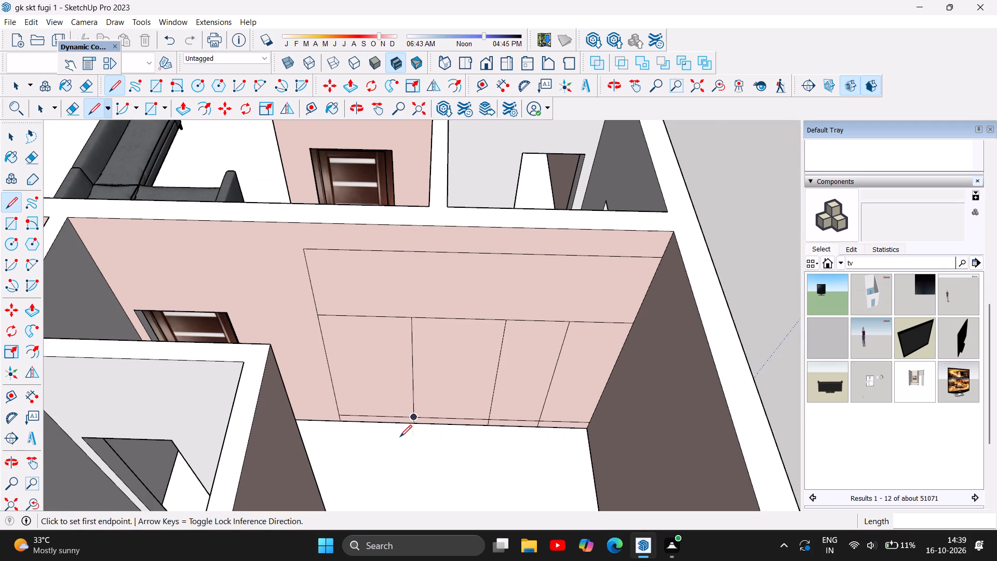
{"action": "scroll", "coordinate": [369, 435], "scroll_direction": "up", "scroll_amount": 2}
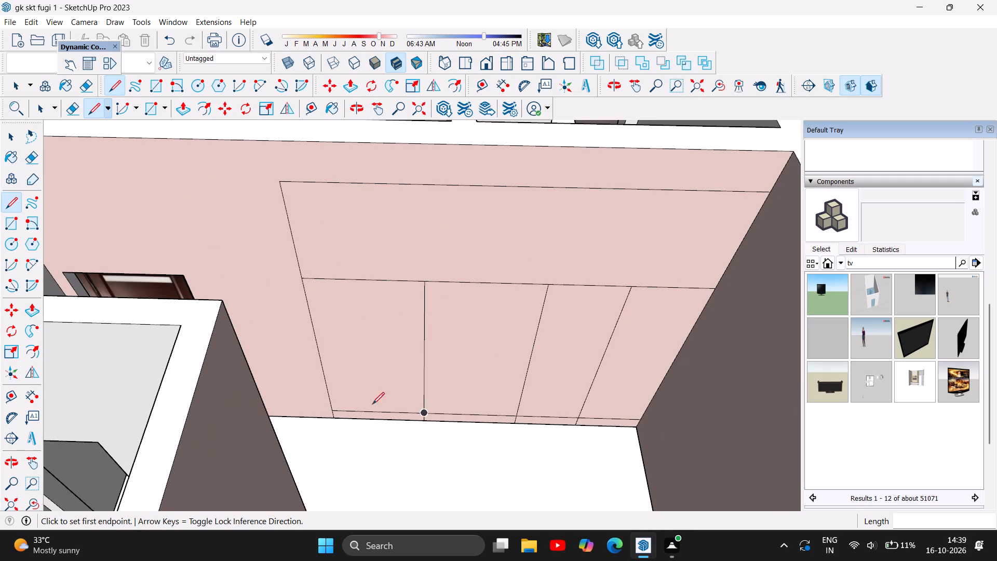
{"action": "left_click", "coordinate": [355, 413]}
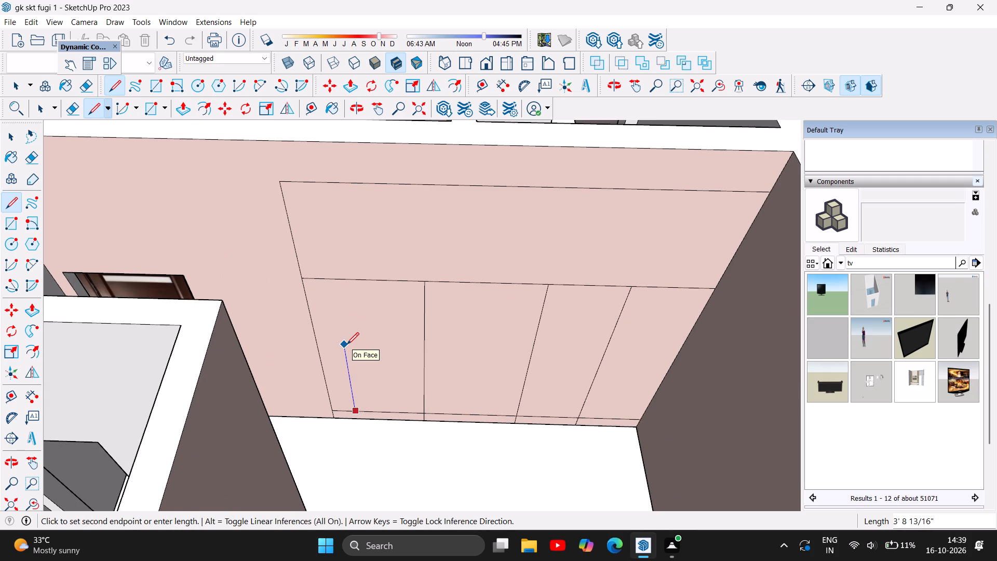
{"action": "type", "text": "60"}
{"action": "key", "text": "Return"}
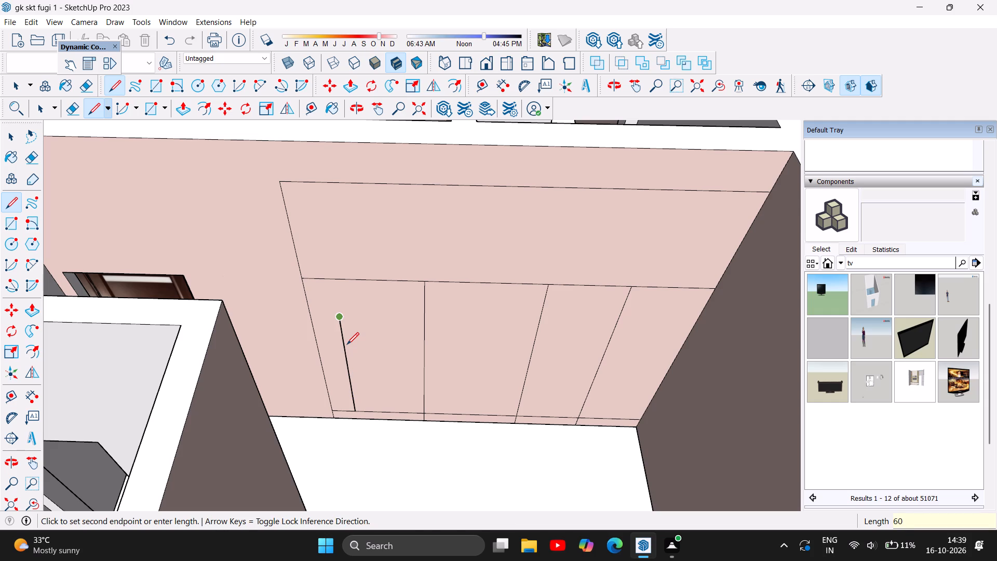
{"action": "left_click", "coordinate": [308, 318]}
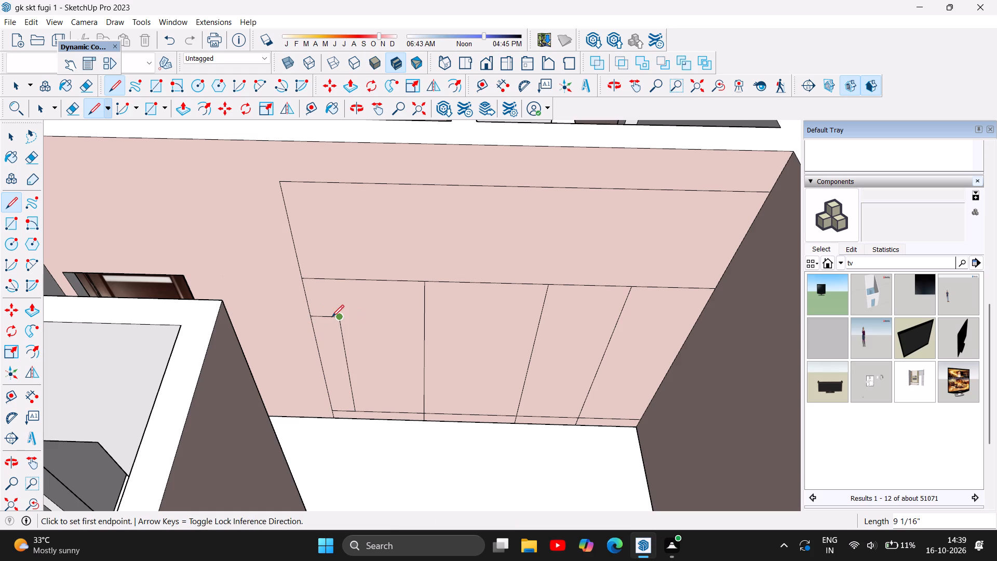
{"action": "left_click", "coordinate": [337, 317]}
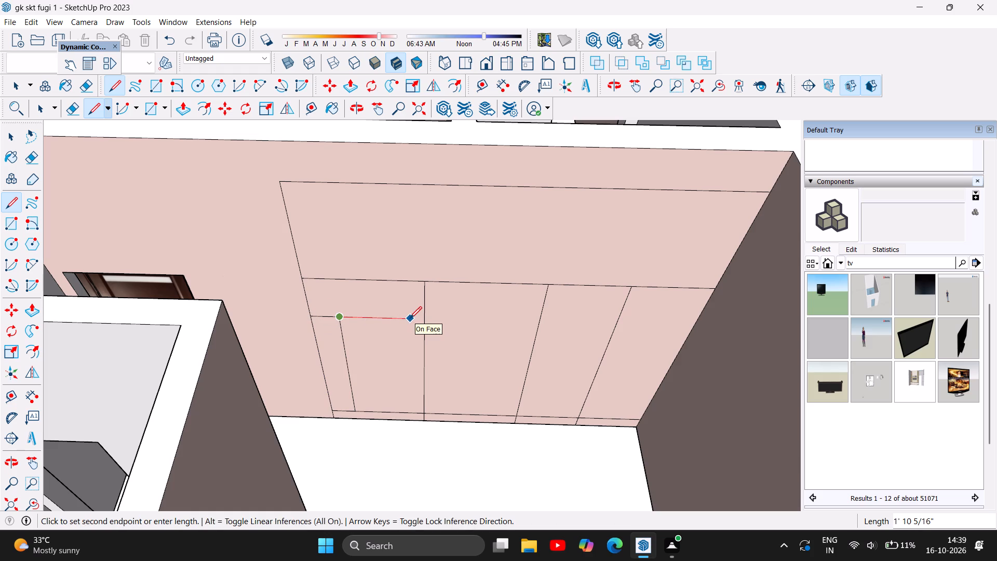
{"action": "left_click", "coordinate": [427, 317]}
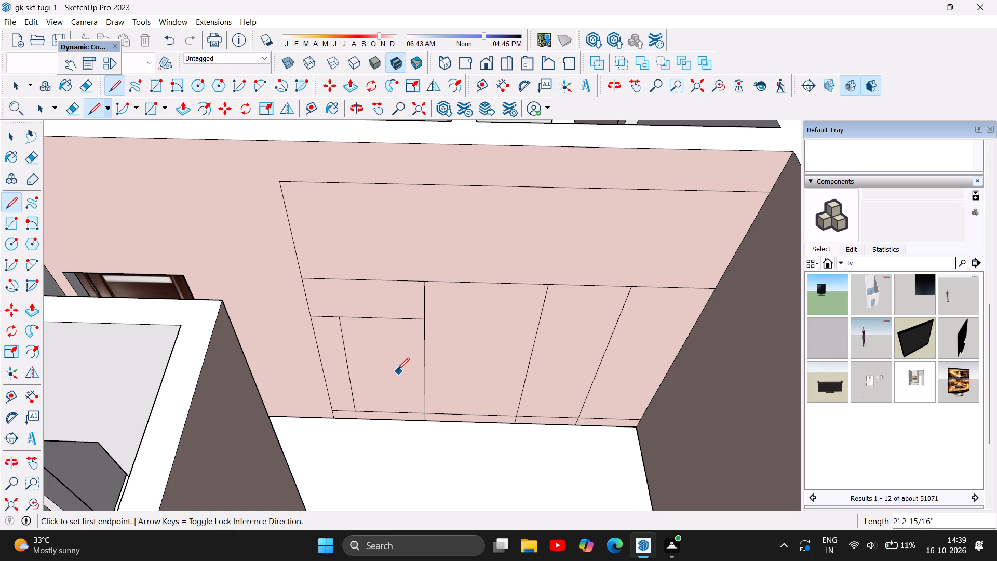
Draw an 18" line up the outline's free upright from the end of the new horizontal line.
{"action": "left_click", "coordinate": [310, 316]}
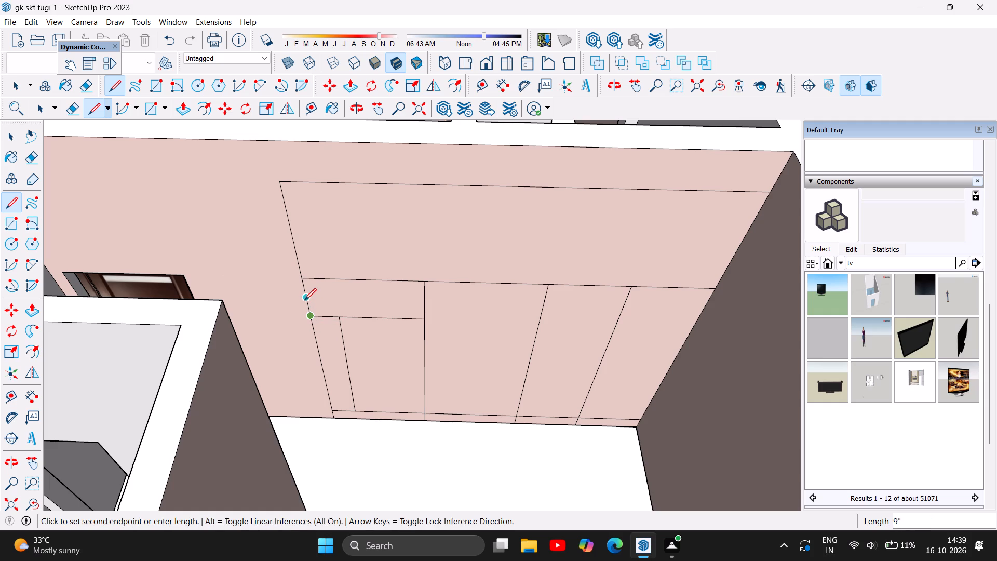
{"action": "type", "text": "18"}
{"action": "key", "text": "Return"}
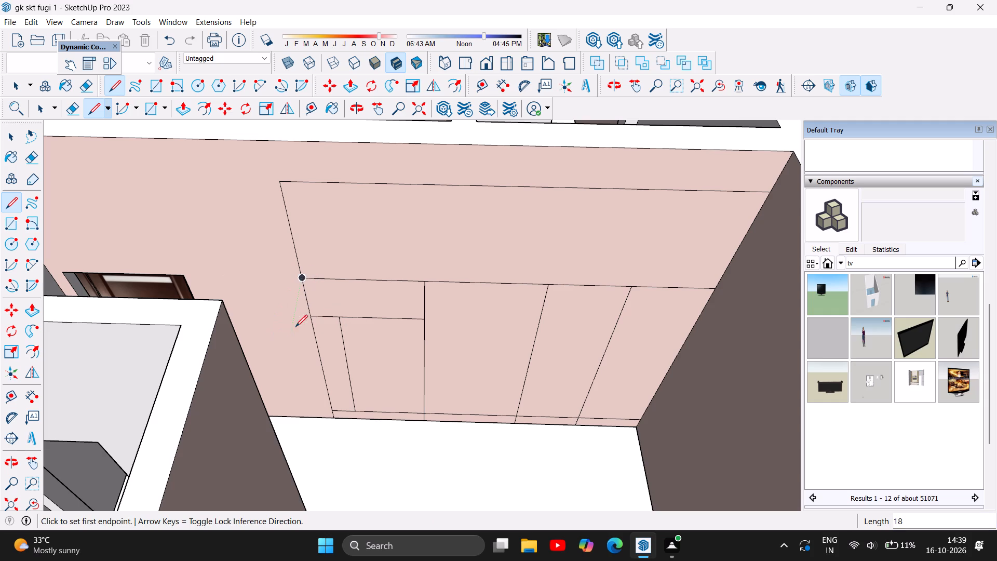
Undo the lines drawn inside the first bay and the base line above the floor.
{"action": "scroll", "coordinate": [337, 345], "scroll_direction": "up", "scroll_amount": 3}
{"action": "scroll", "coordinate": [316, 338], "scroll_direction": "down", "scroll_amount": 1}
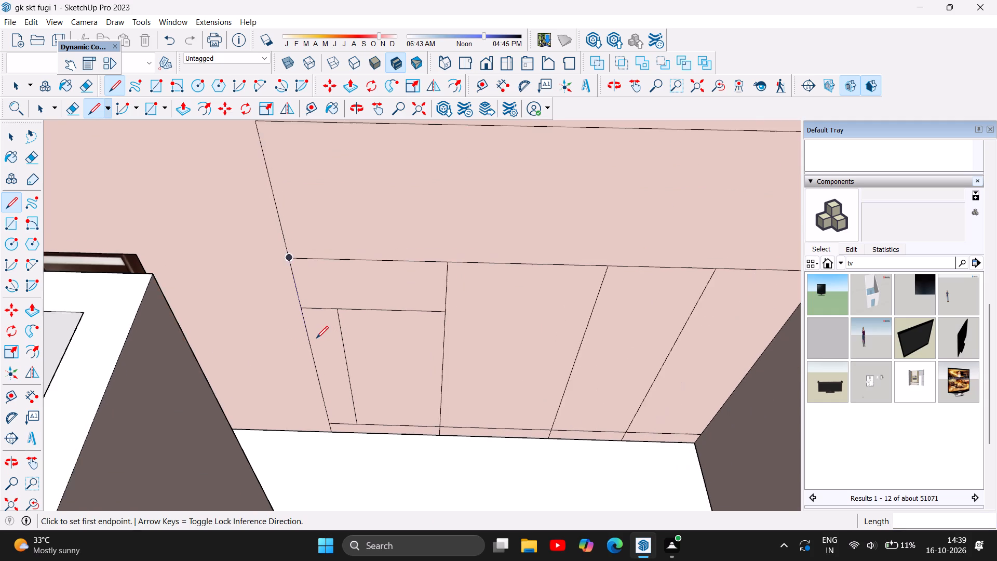
{"action": "scroll", "coordinate": [316, 338], "scroll_direction": "down", "scroll_amount": 1}
{"action": "scroll", "coordinate": [336, 328], "scroll_direction": "up", "scroll_amount": 3}
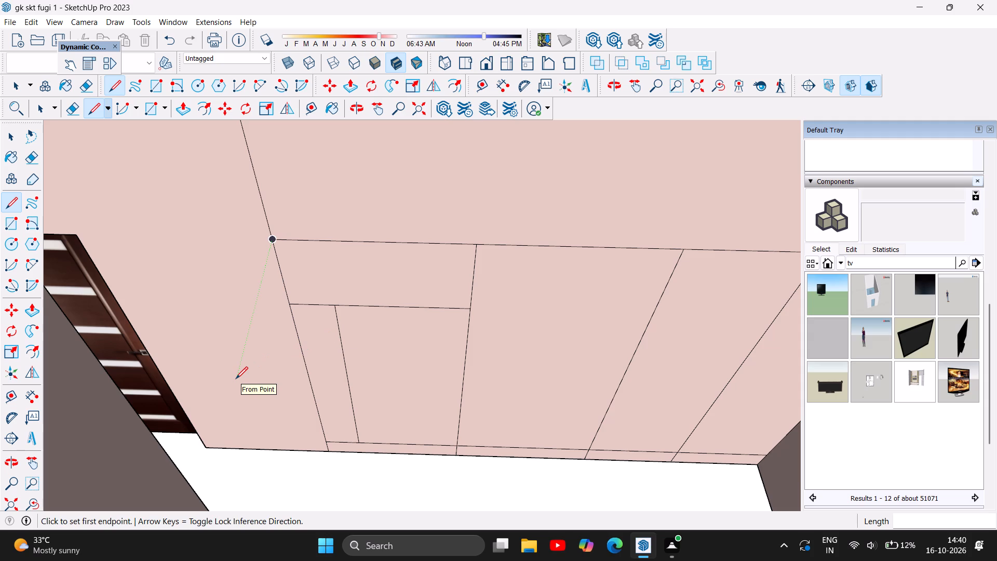
{"action": "scroll", "coordinate": [178, 317], "scroll_direction": "down", "scroll_amount": 3}
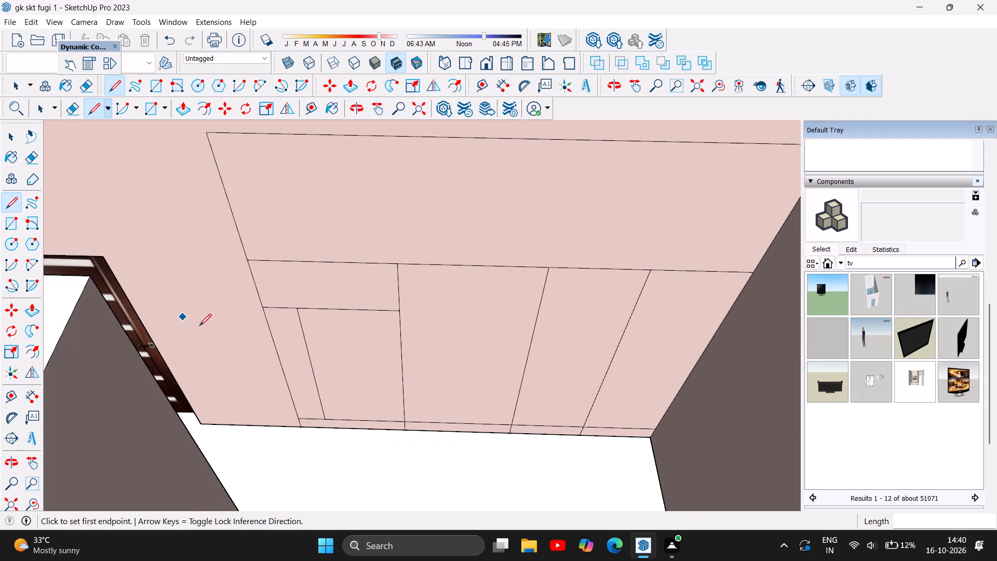
{"action": "scroll", "coordinate": [151, 335], "scroll_direction": "down", "scroll_amount": 2}
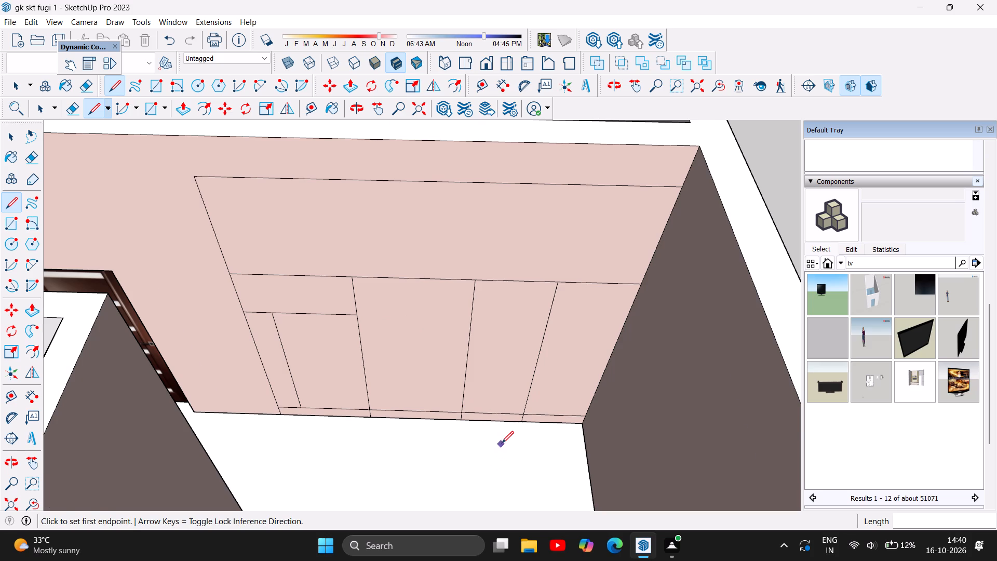
{"action": "scroll", "coordinate": [502, 443], "scroll_direction": "down", "scroll_amount": 1}
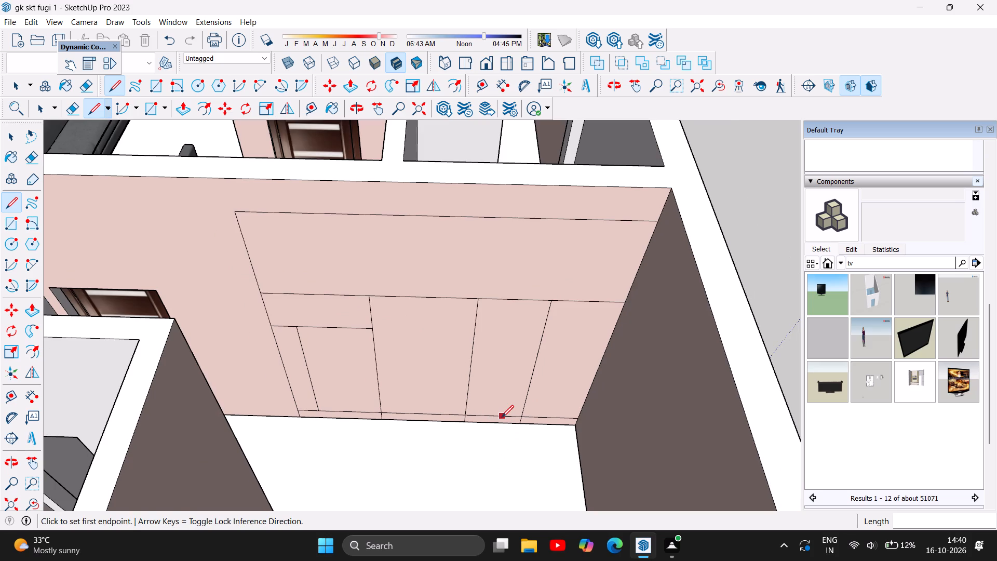
{"action": "key", "text": "ctrl+z"}
{"action": "key", "text": "ctrl+z"}
{"action": "key", "text": "ctrl+z"}
{"action": "key", "text": "ctrl+z"}
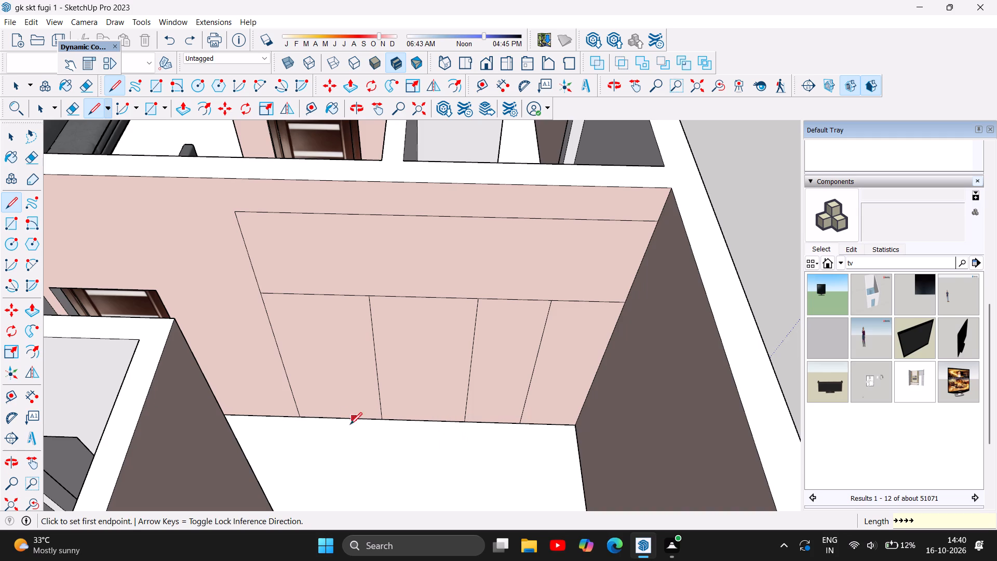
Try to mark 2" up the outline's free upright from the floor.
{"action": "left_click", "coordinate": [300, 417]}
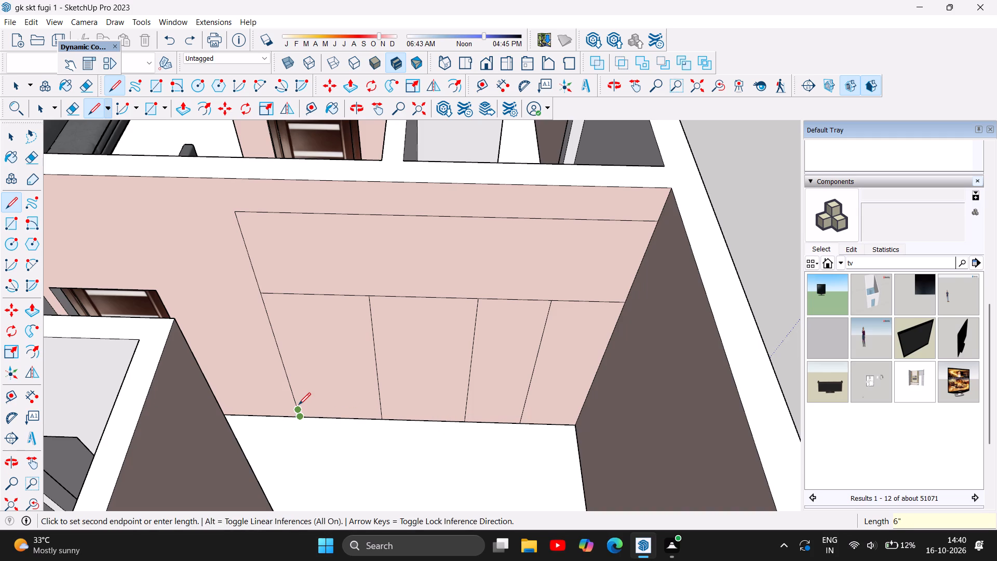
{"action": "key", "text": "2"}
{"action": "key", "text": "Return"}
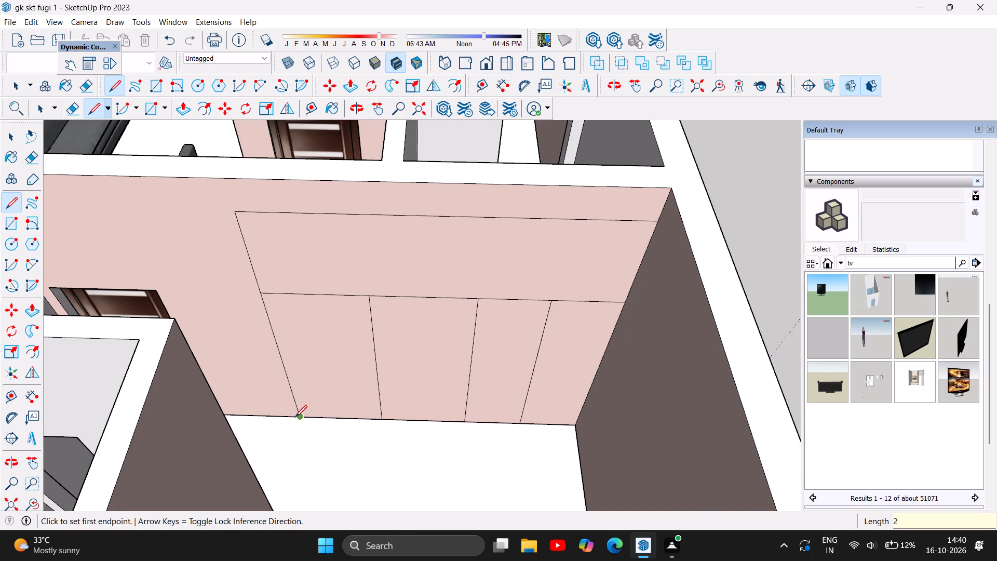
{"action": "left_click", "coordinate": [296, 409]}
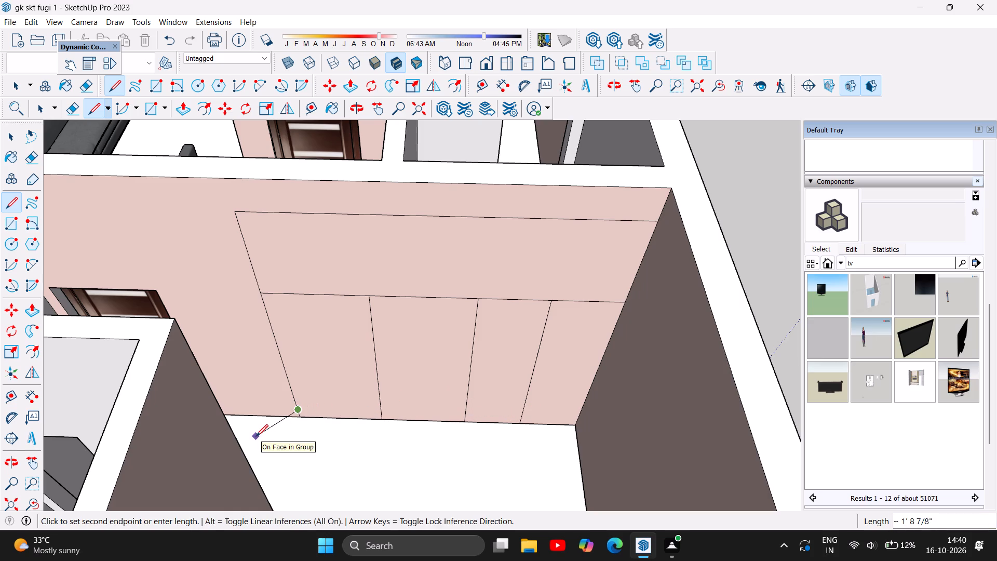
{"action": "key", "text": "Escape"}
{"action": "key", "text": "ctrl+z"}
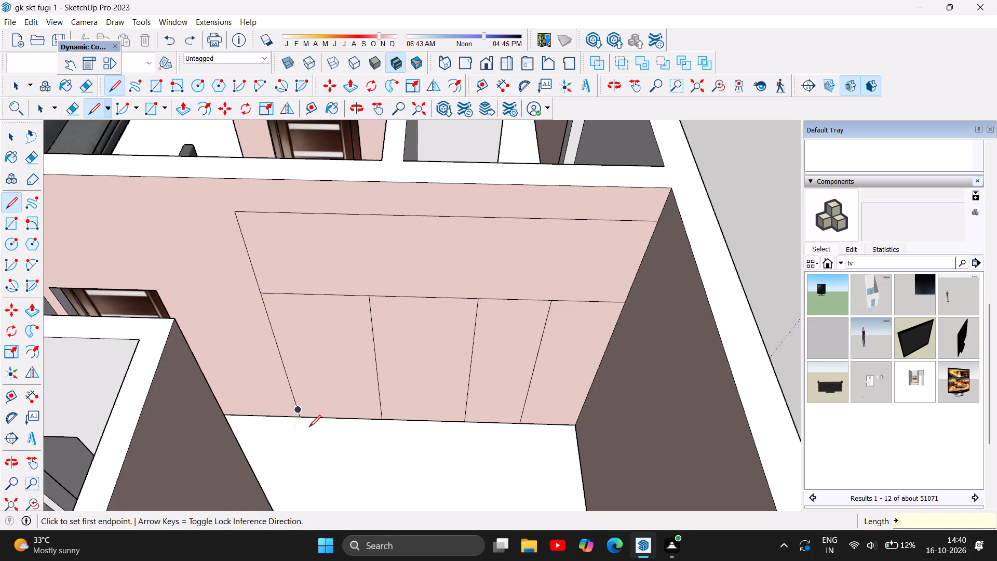
Undo the three vertical dividers below the middle line.
{"action": "key", "text": "ctrl+z"}
{"action": "key", "text": "ctrl+z"}
{"action": "key", "text": "ctrl+z"}
{"action": "key", "text": "ctrl+z"}
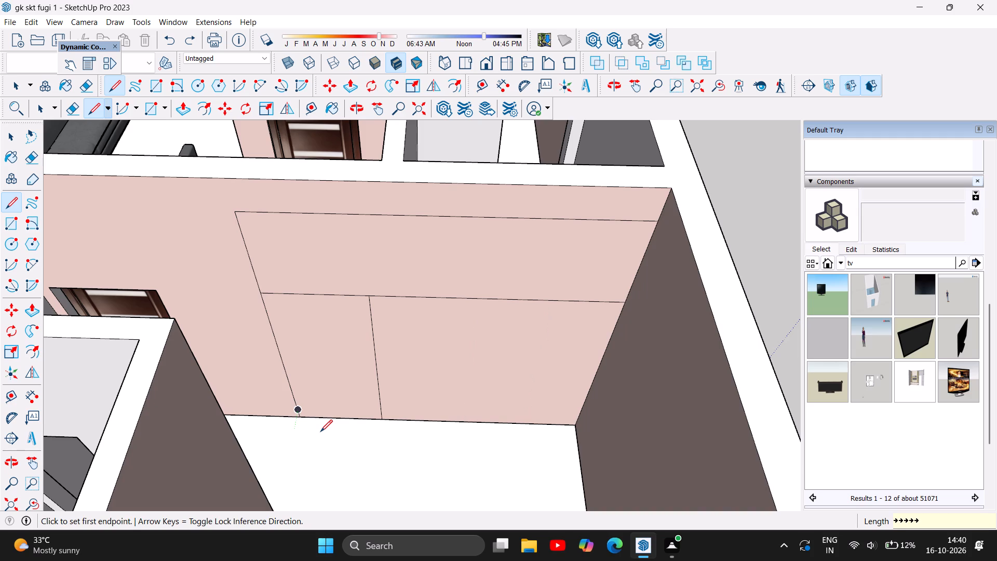
{"action": "key", "text": "ctrl+z"}
{"action": "key", "text": "ctrl+z"}
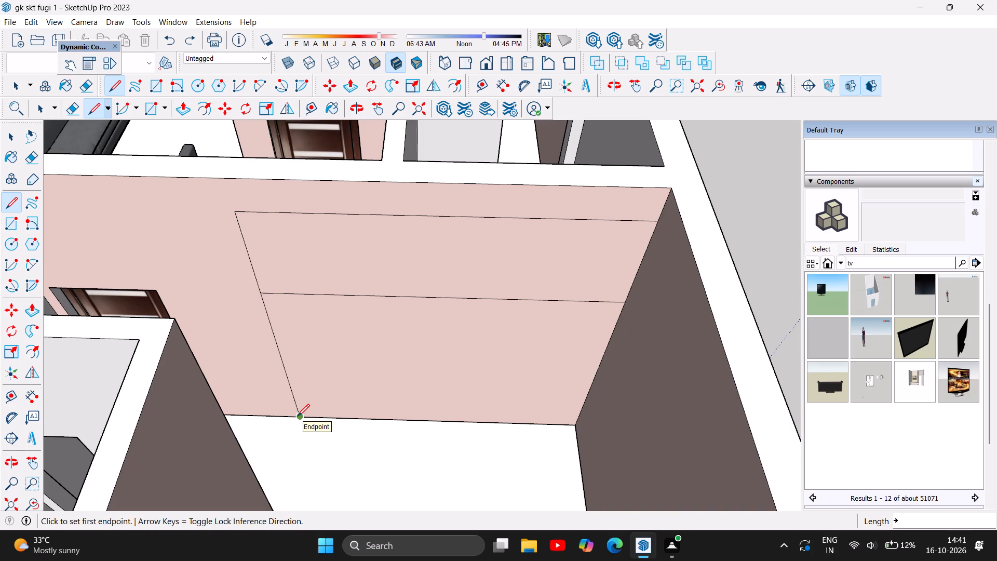
Mark 3' along the floor edge from the outline's free upright and draw a 7' vertical divider up to the middle line.
{"action": "left_click", "coordinate": [299, 418]}
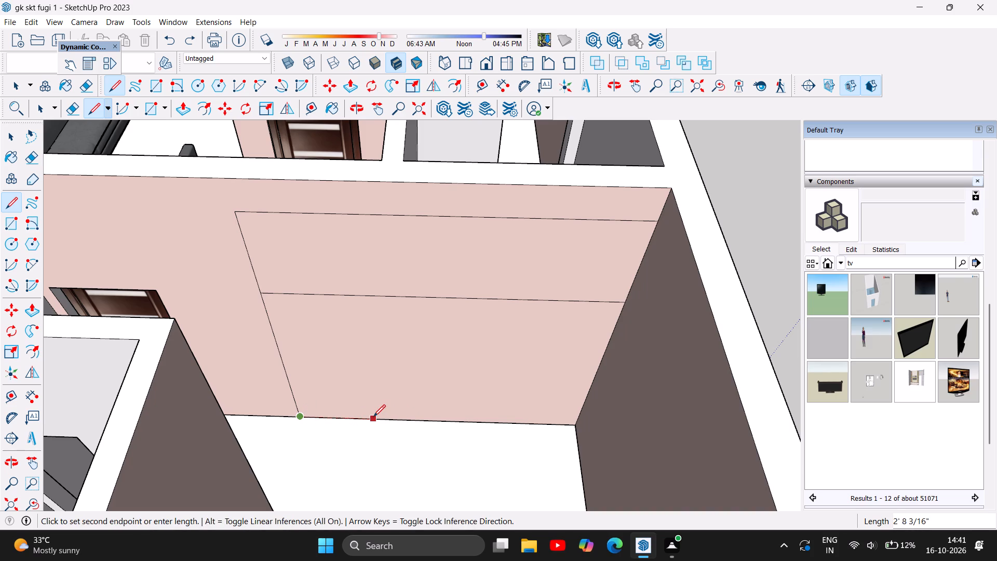
{"action": "type", "text": "3'"}
{"action": "key", "text": "Return"}
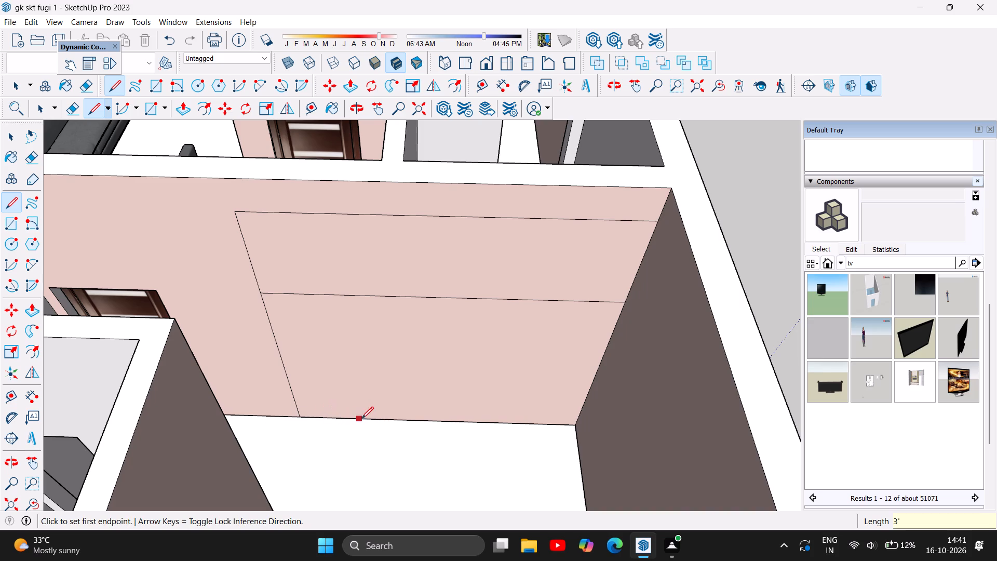
{"action": "left_click", "coordinate": [384, 420]}
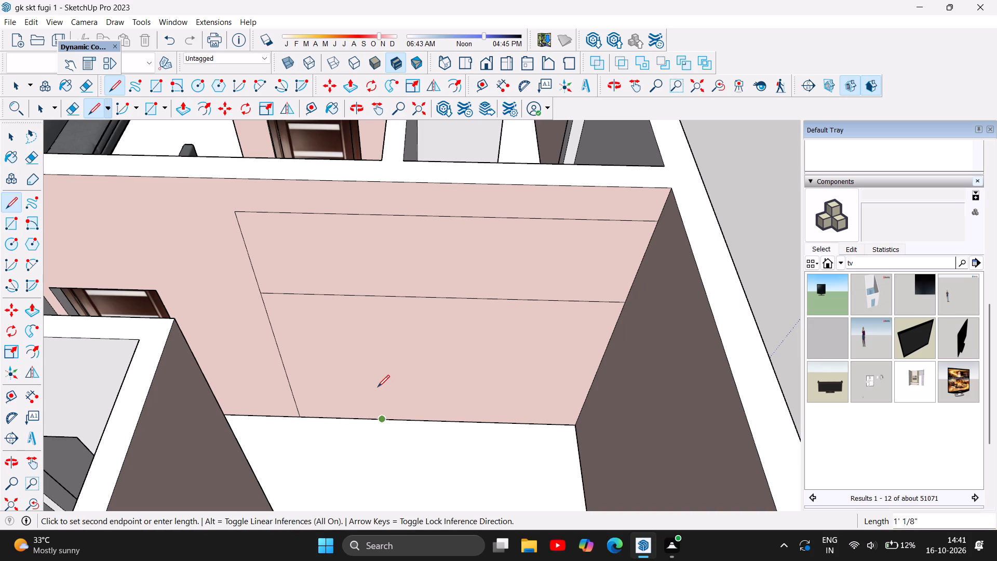
{"action": "left_click", "coordinate": [368, 296]}
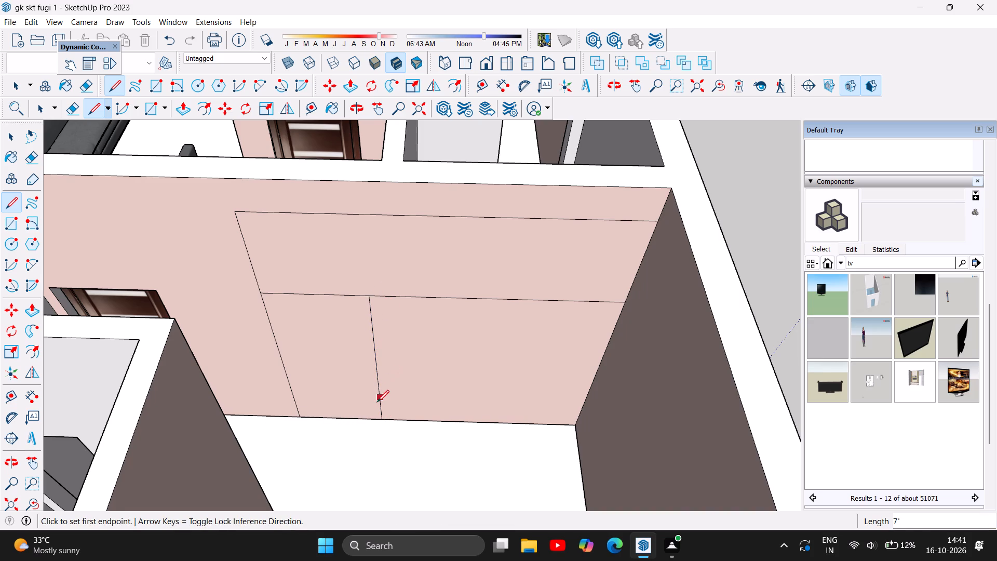
Mark another 3' along the floor edge from the first divider and draw a second 7' divider up to the middle line.
{"action": "left_click", "coordinate": [382, 418]}
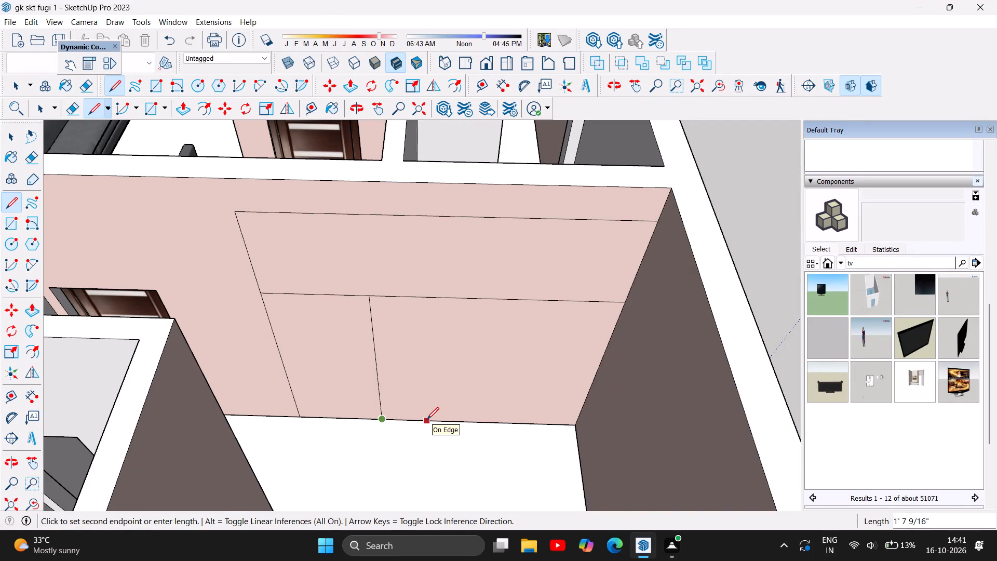
{"action": "type", "text": "3'"}
{"action": "key", "text": "Return"}
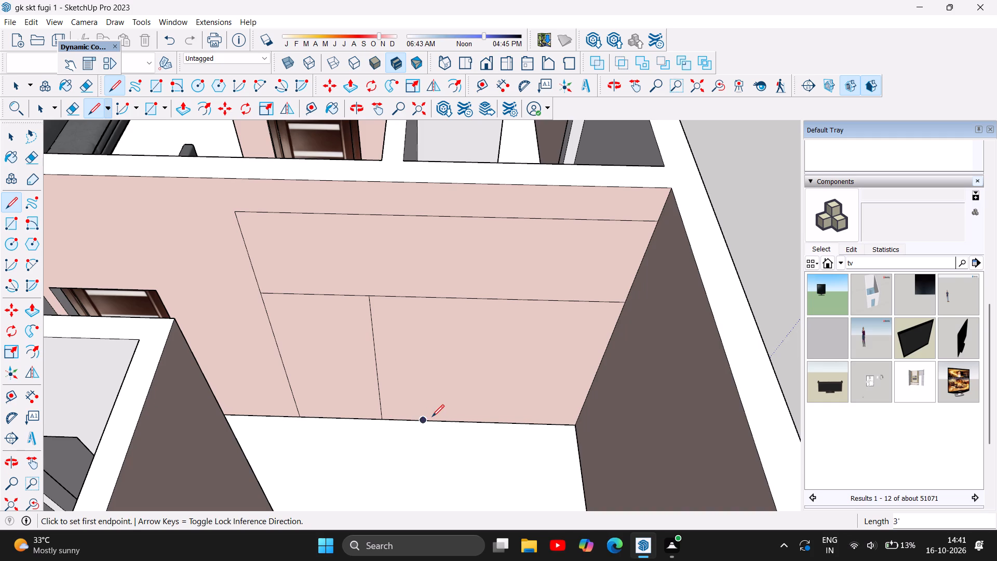
{"action": "left_click", "coordinate": [466, 423]}
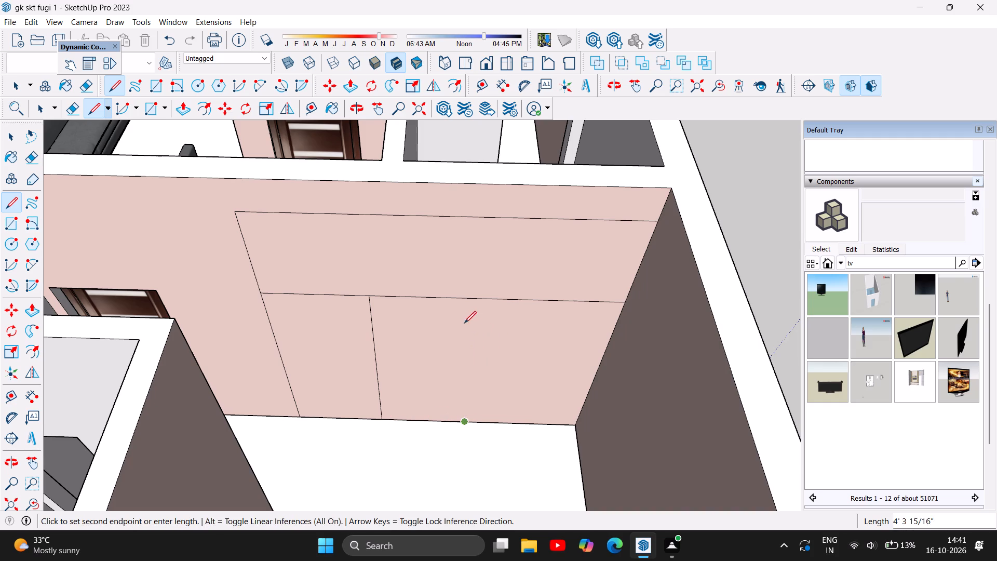
{"action": "left_click", "coordinate": [480, 301]}
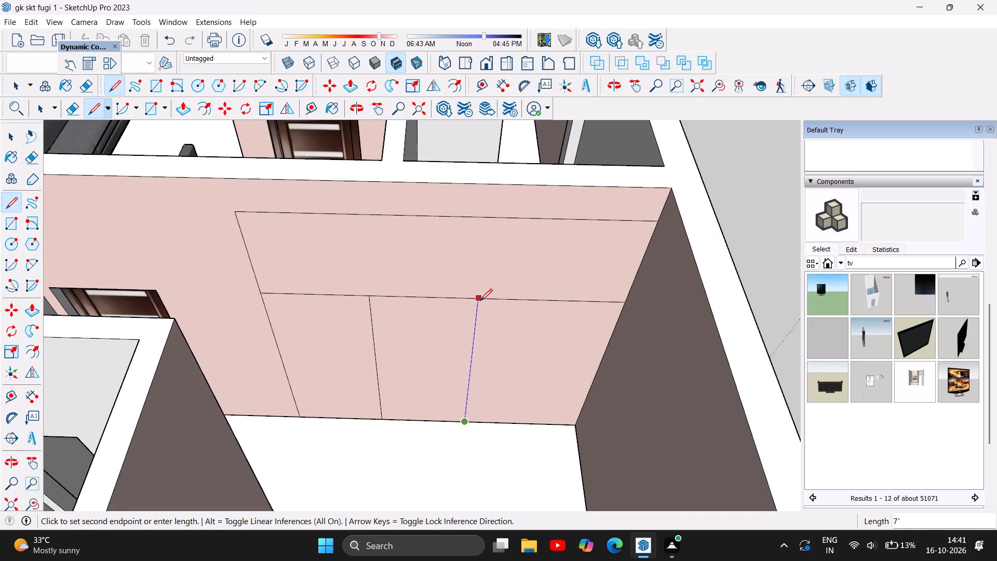
Mark 2'6" along the floor edge beyond the second divider and draw a third 7' divider up to the middle line.
{"action": "left_click", "coordinate": [463, 423]}
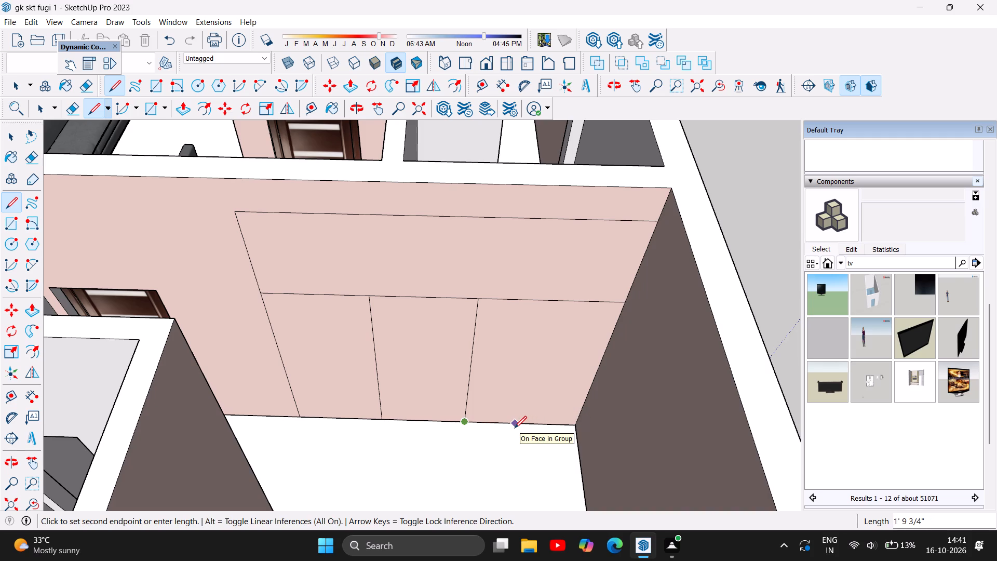
{"action": "key", "text": "2"}
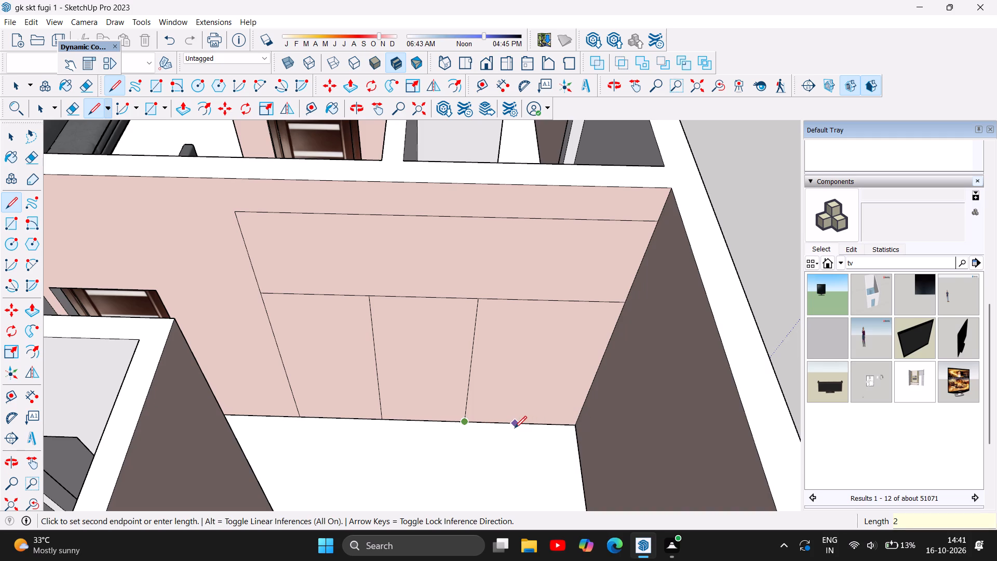
{"action": "key", "text": "apostrophe"}
{"action": "key", "text": "6"}
{"action": "key", "text": "Return"}
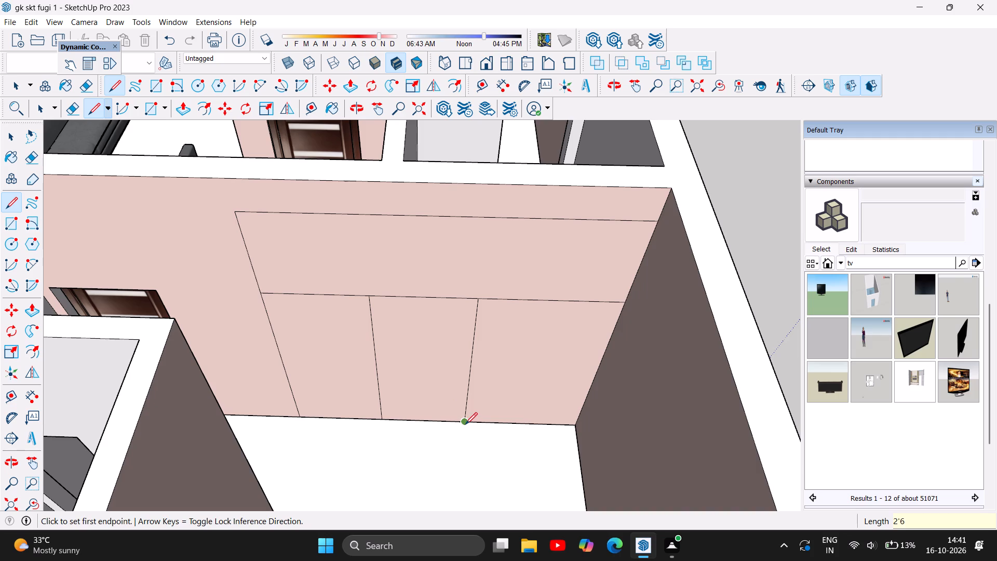
{"action": "left_click", "coordinate": [534, 421]}
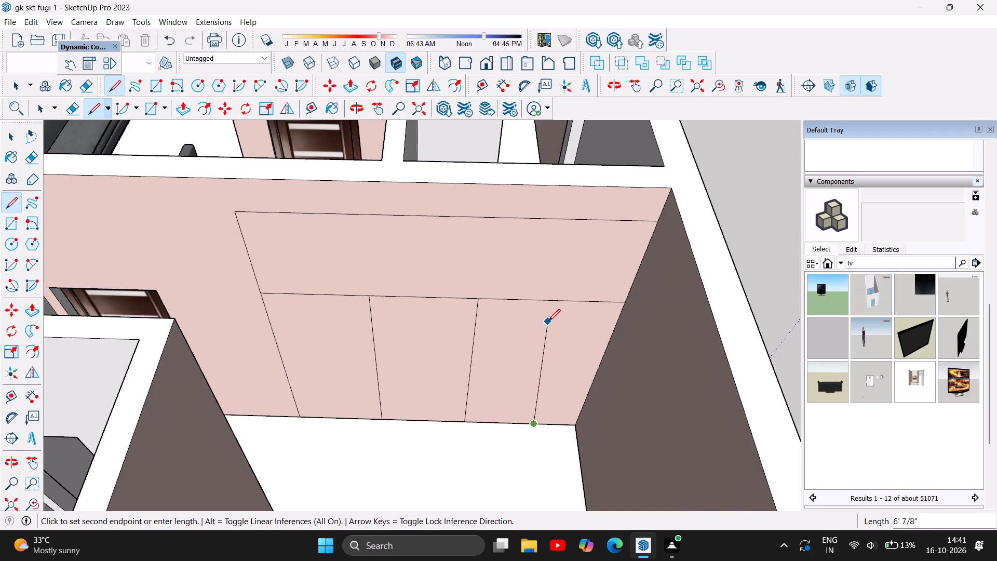
{"action": "left_click", "coordinate": [571, 303]}
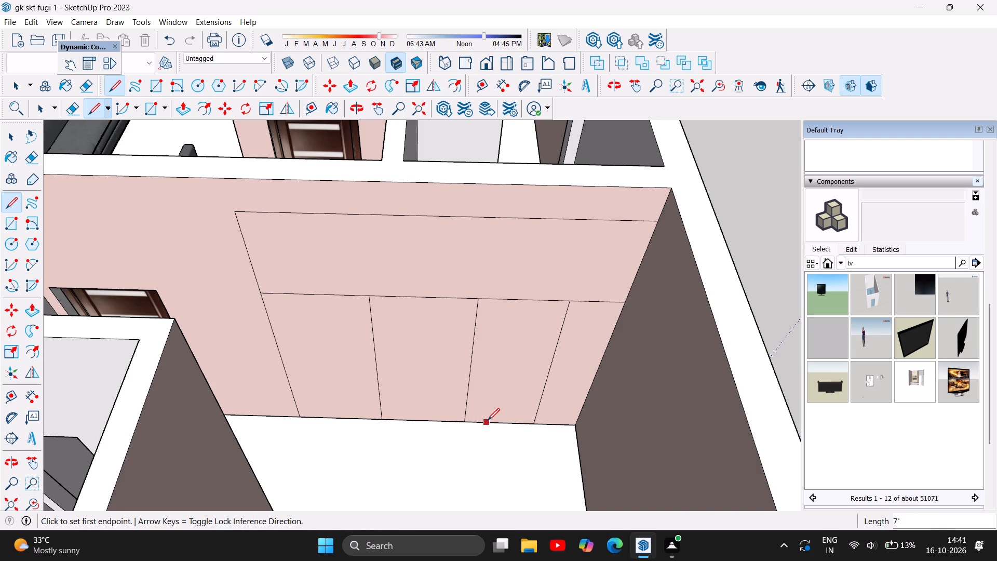
Draw a 2" vertical mark up from the floor edge and run a horizontal plinth line from its top to both ends of the wall.
{"action": "key", "text": "Escape"}
{"action": "left_click", "coordinate": [480, 425]}
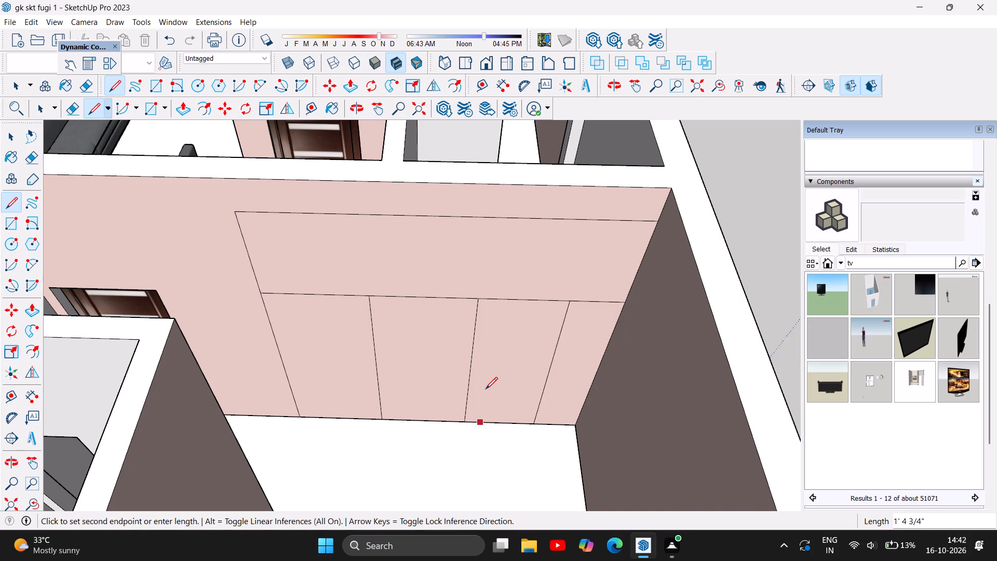
{"action": "scroll", "coordinate": [483, 388], "scroll_direction": "up", "scroll_amount": 5}
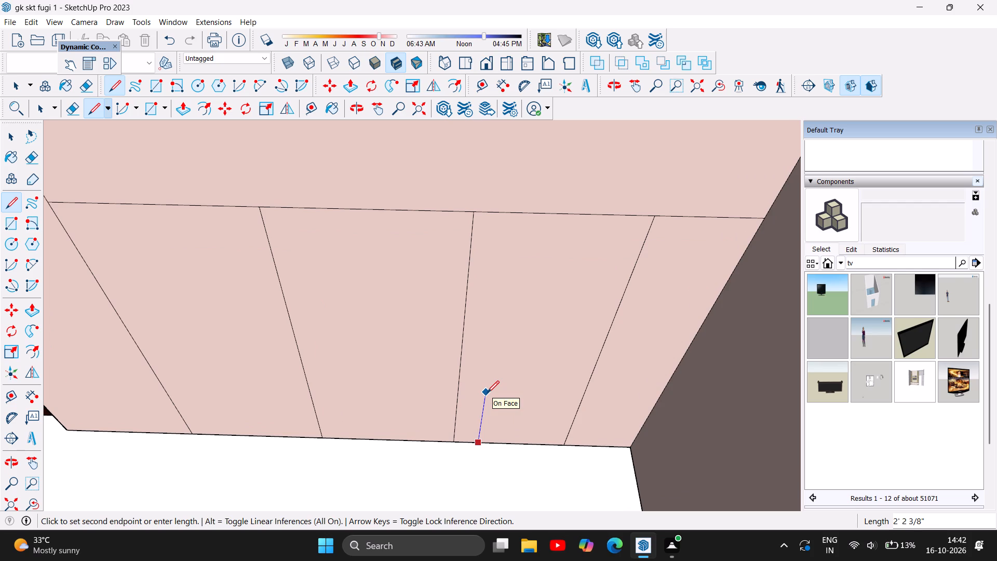
{"action": "key", "text": "2"}
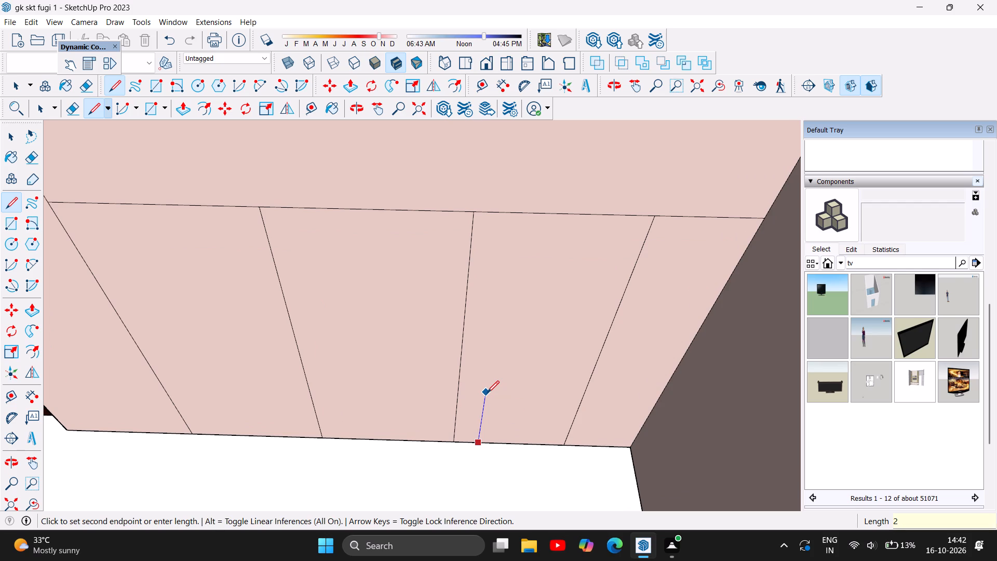
{"action": "key", "text": "Return"}
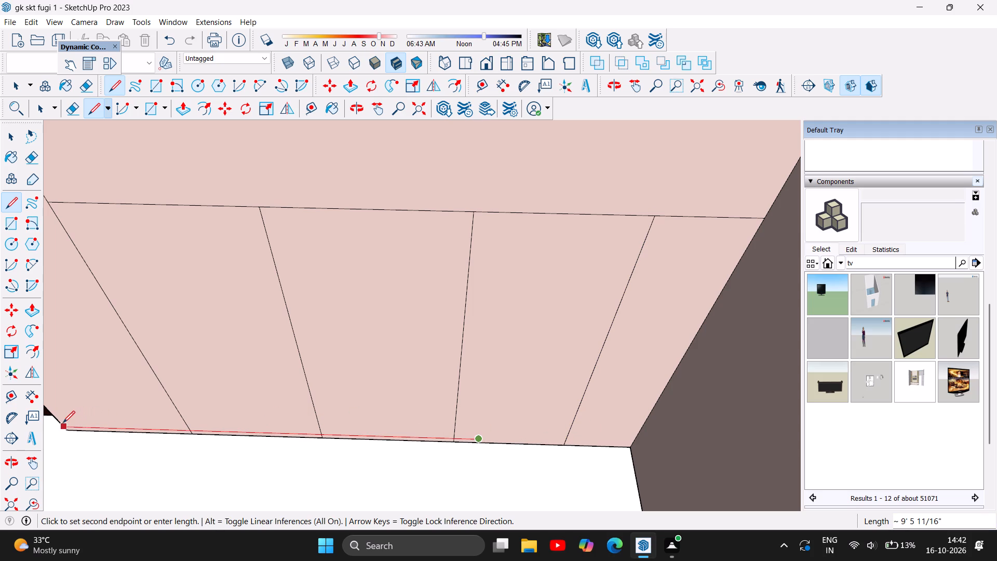
{"action": "left_click", "coordinate": [63, 423]}
{"action": "key", "text": "Escape"}
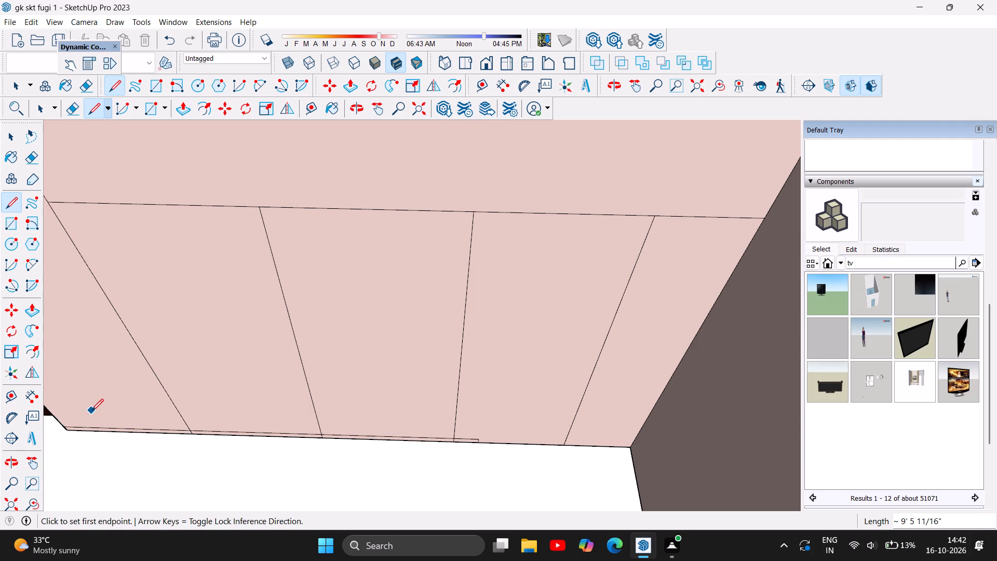
{"action": "left_click", "coordinate": [477, 439]}
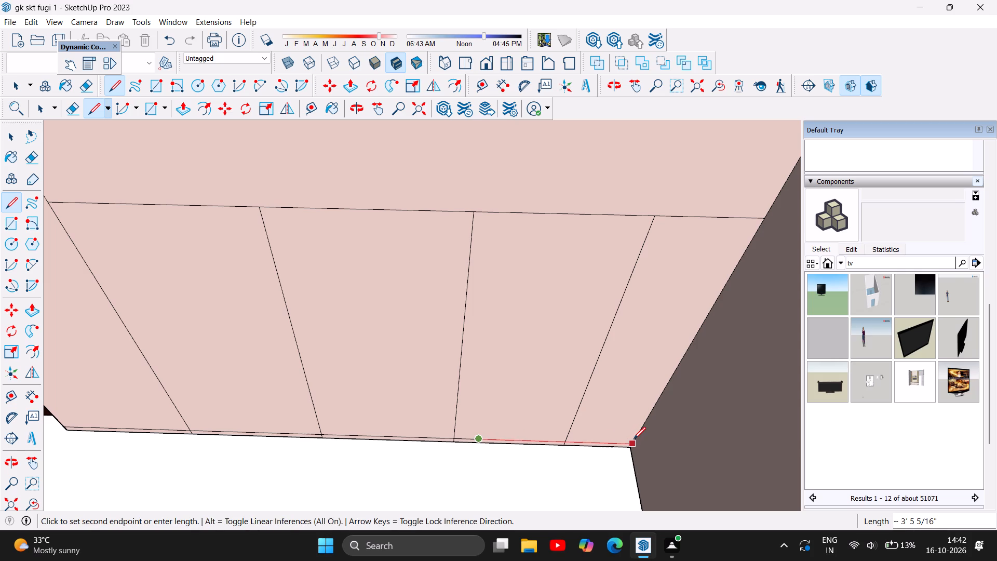
{"action": "left_click", "coordinate": [634, 439]}
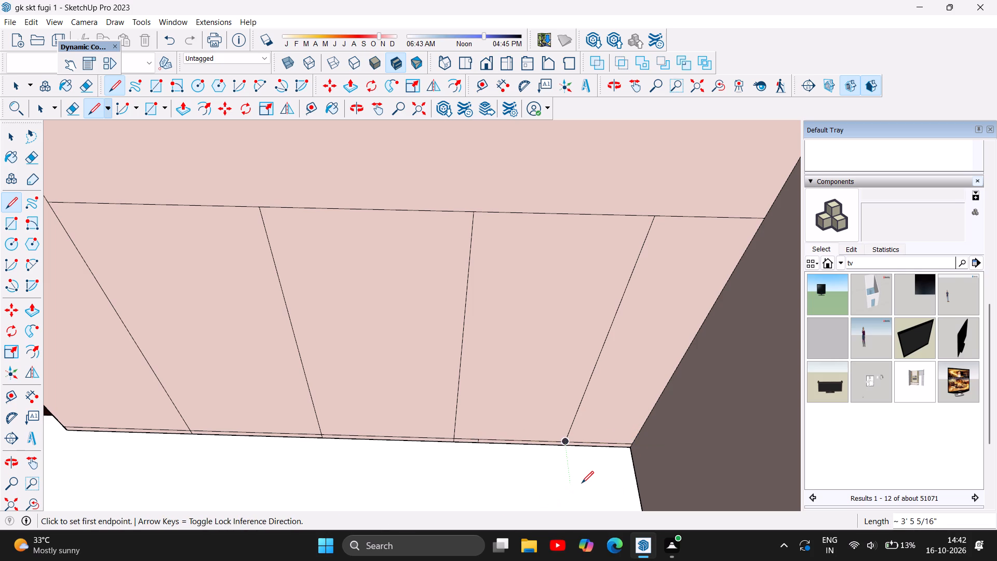
{"action": "key", "text": "Escape"}
Mark 60" up the outline's free upright from the plinth line and draw a 3' horizontal line across to the first divider.
{"action": "scroll", "coordinate": [471, 477], "scroll_direction": "down", "scroll_amount": 2}
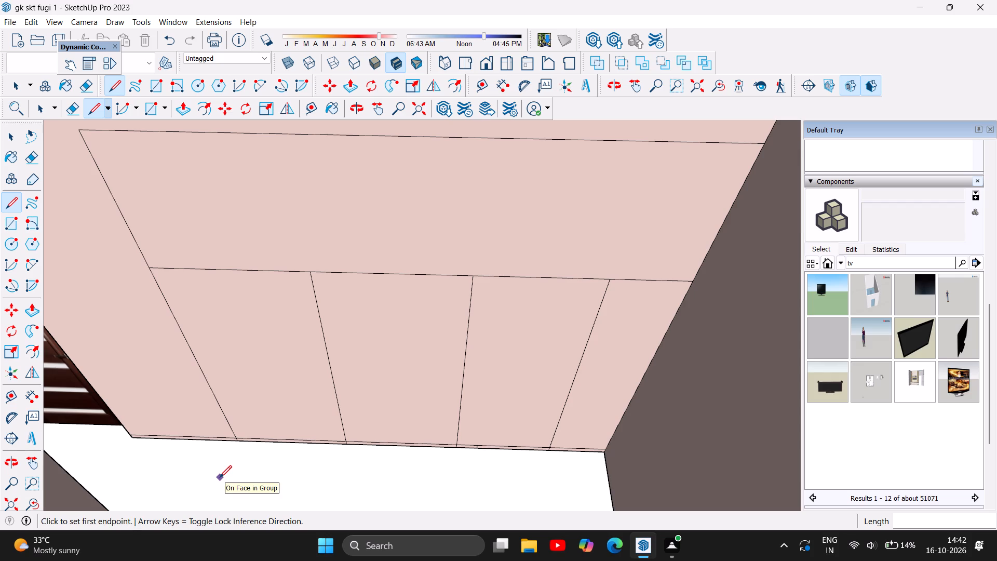
{"action": "left_click", "coordinate": [253, 437]}
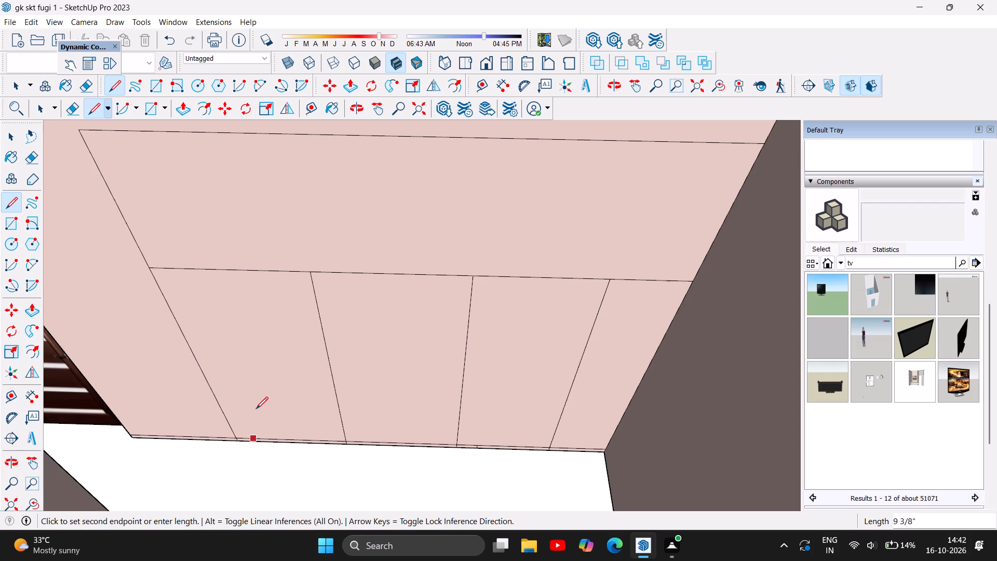
{"action": "key", "text": "Escape"}
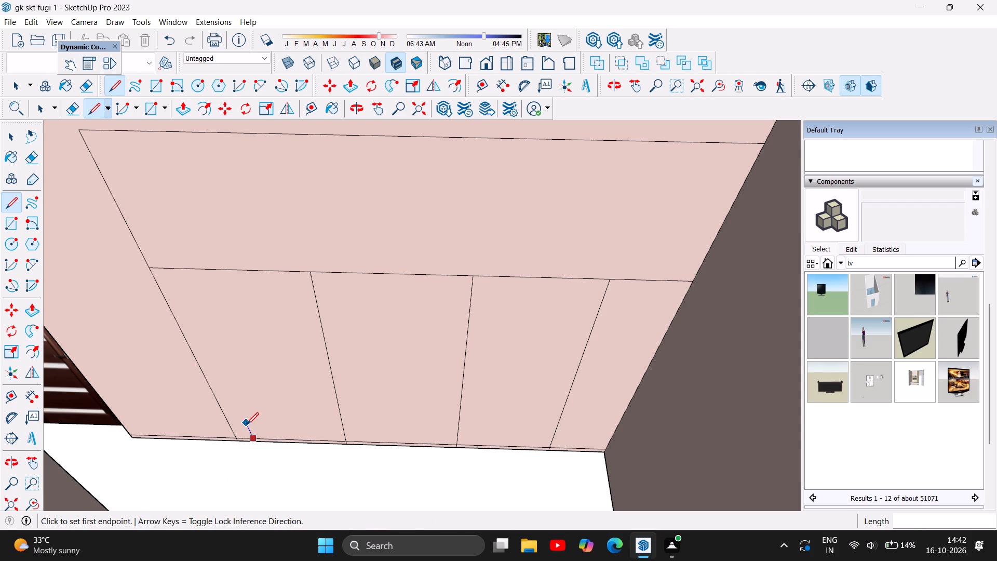
{"action": "left_click", "coordinate": [236, 439]}
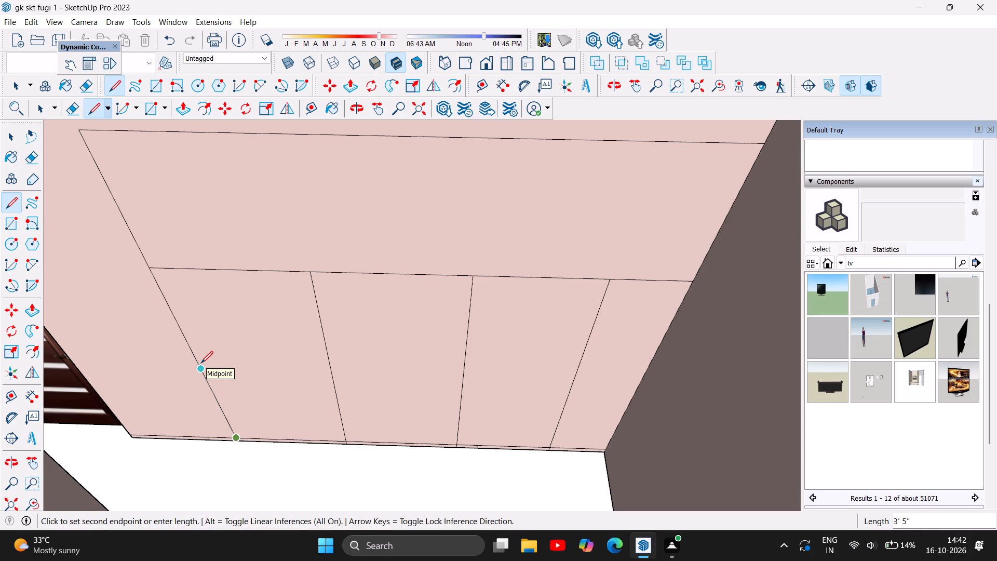
{"action": "scroll", "coordinate": [203, 363], "scroll_direction": "down", "scroll_amount": 4}
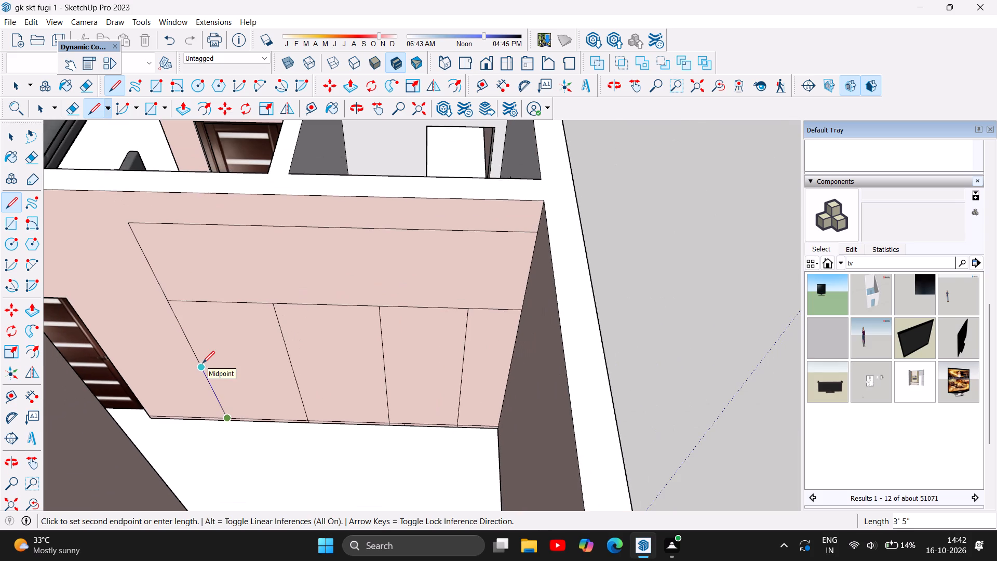
{"action": "type", "text": "60"}
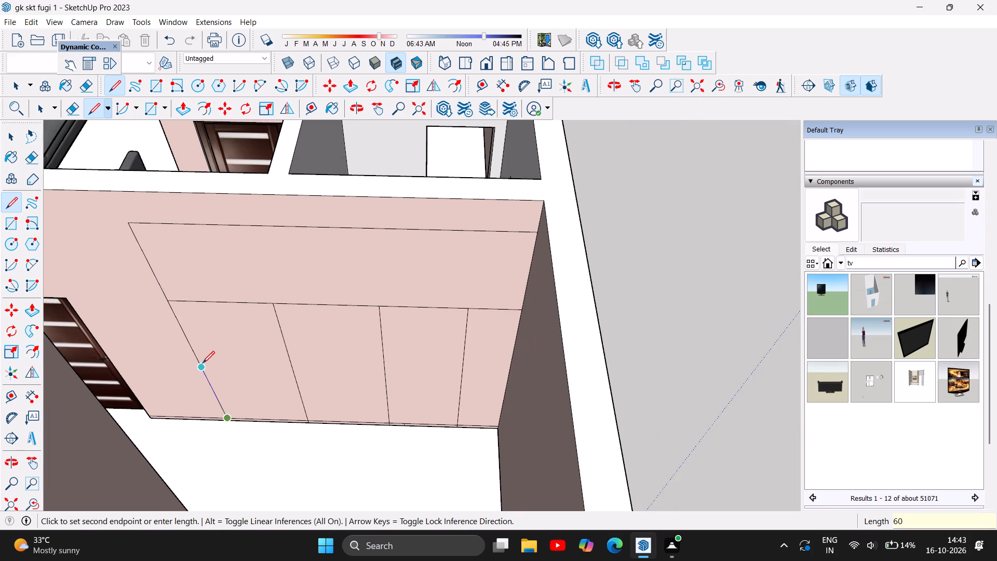
{"action": "key", "text": "Return"}
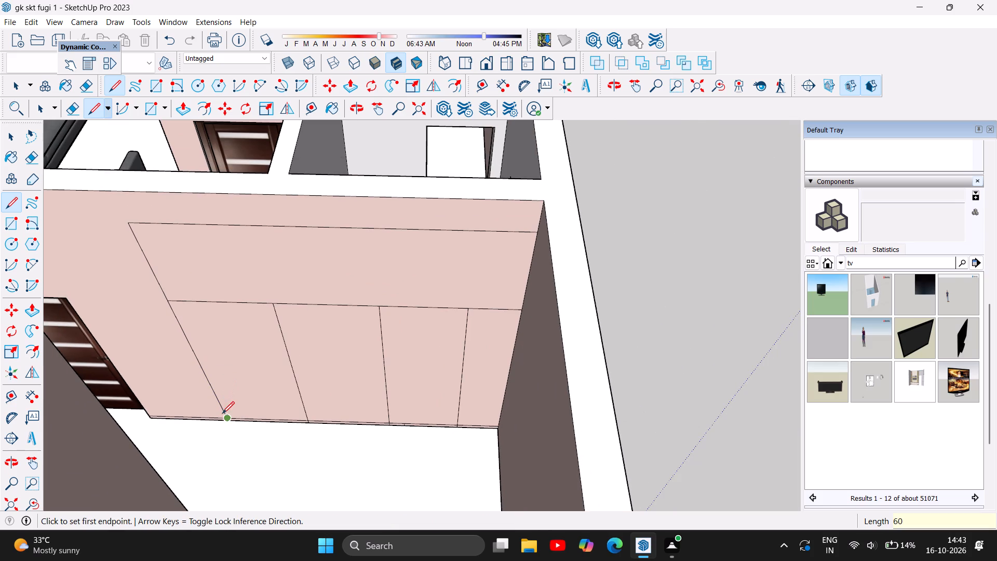
{"action": "left_click", "coordinate": [187, 341]}
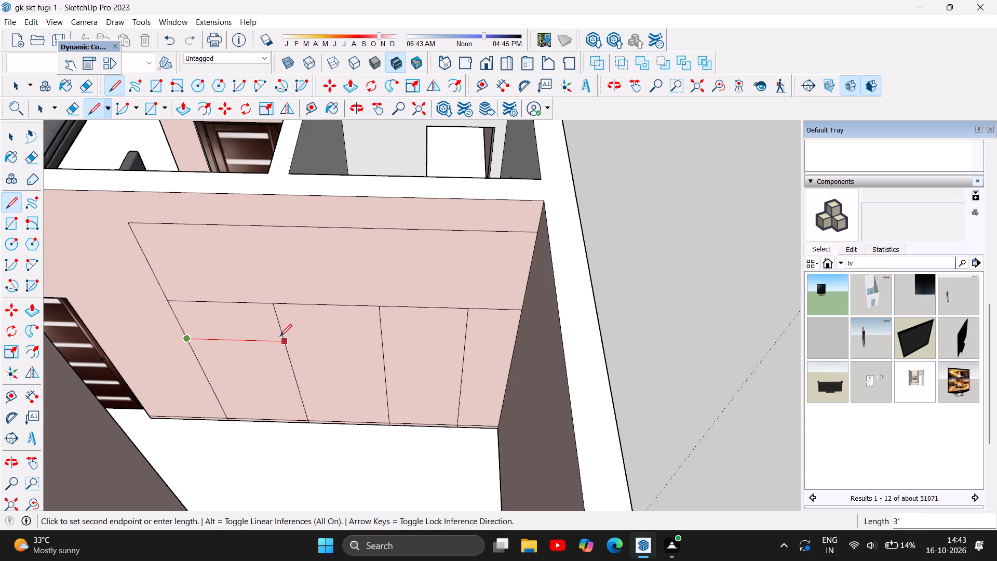
{"action": "left_click", "coordinate": [284, 340]}
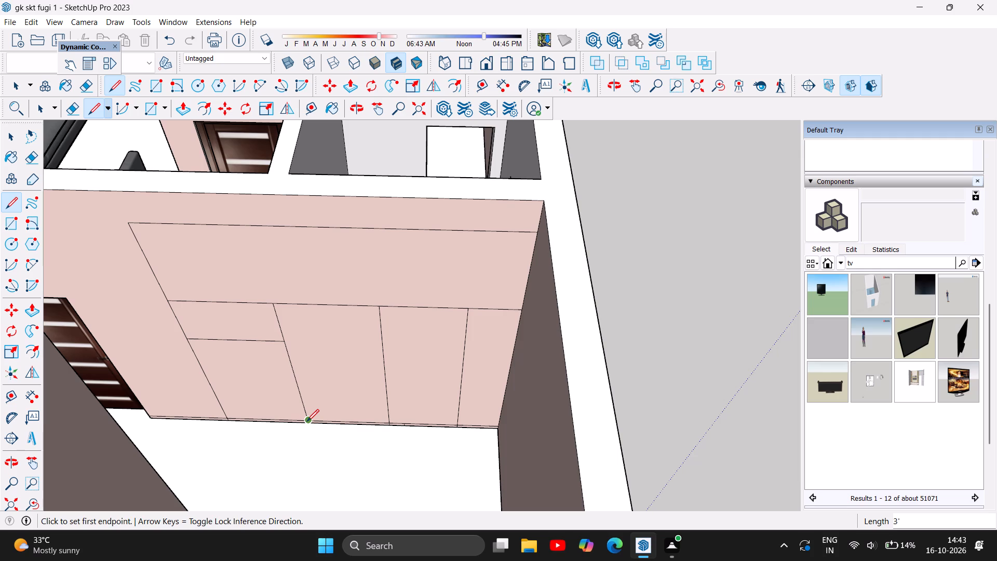
Split the first bay below its horizontal line with a 5' vertical at mid-width, 1'6" from the first divider, down to the plinth line.
{"action": "left_click", "coordinate": [307, 421]}
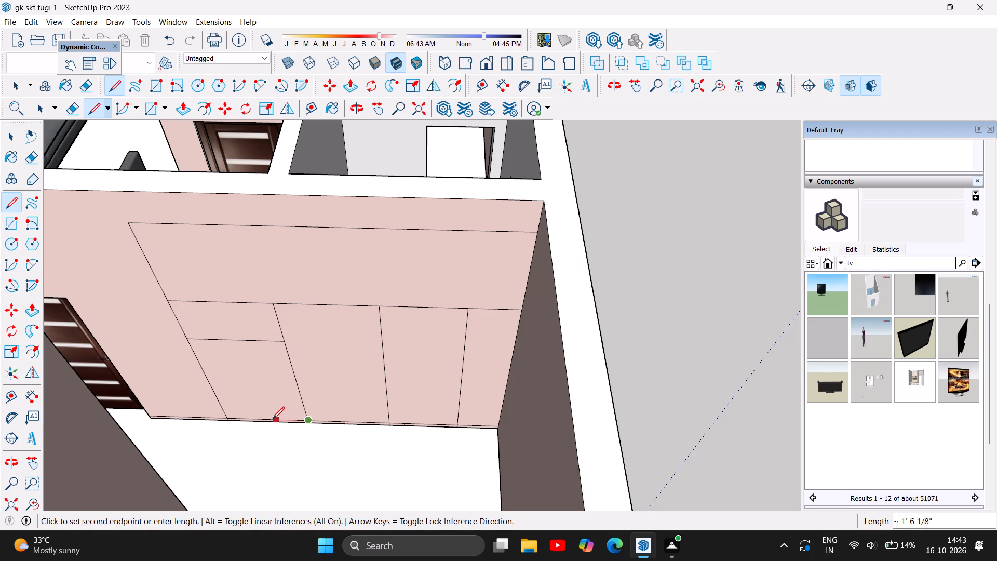
{"action": "left_click", "coordinate": [266, 419]}
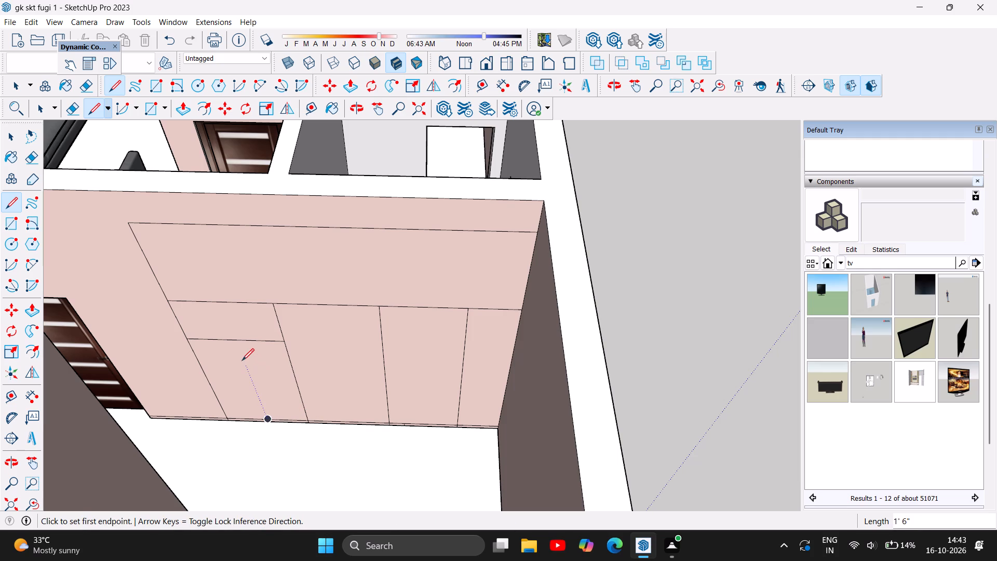
{"action": "left_click", "coordinate": [236, 340]}
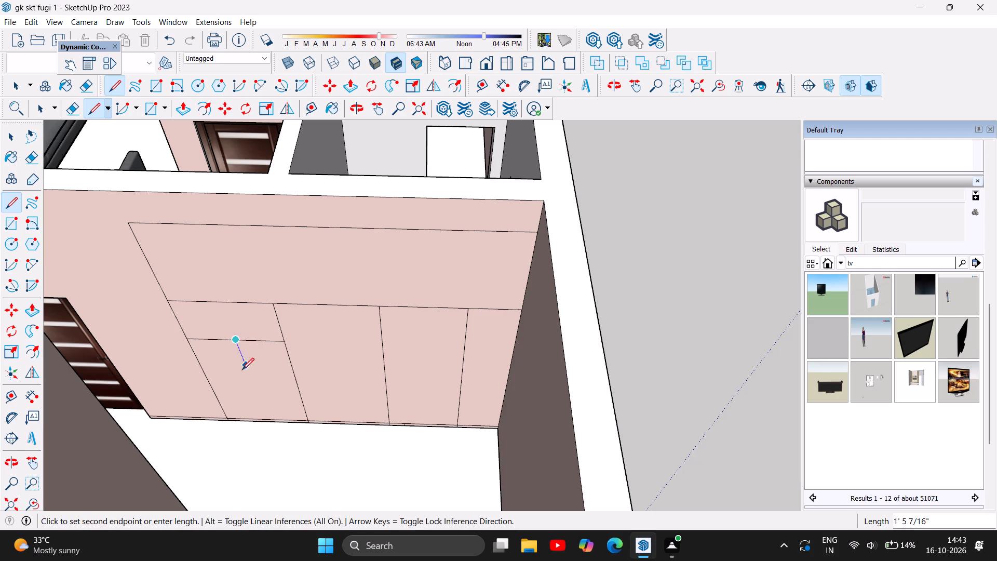
{"action": "left_click", "coordinate": [270, 421]}
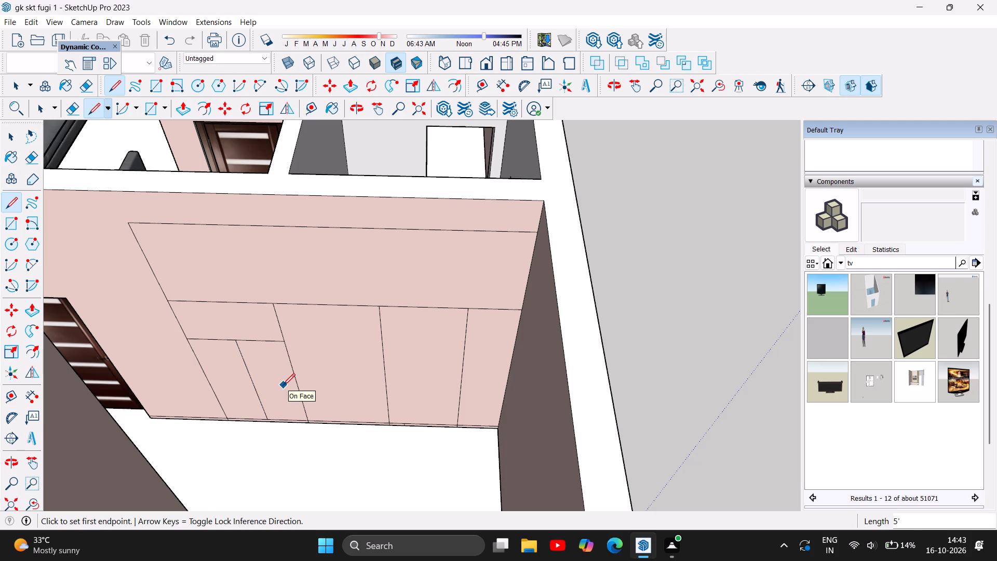
{"action": "key", "text": "Escape"}
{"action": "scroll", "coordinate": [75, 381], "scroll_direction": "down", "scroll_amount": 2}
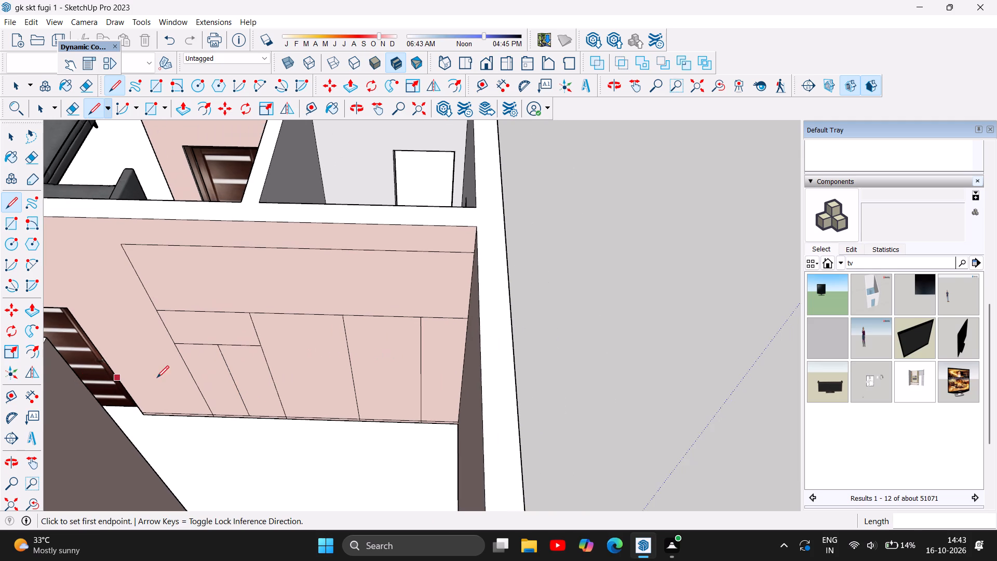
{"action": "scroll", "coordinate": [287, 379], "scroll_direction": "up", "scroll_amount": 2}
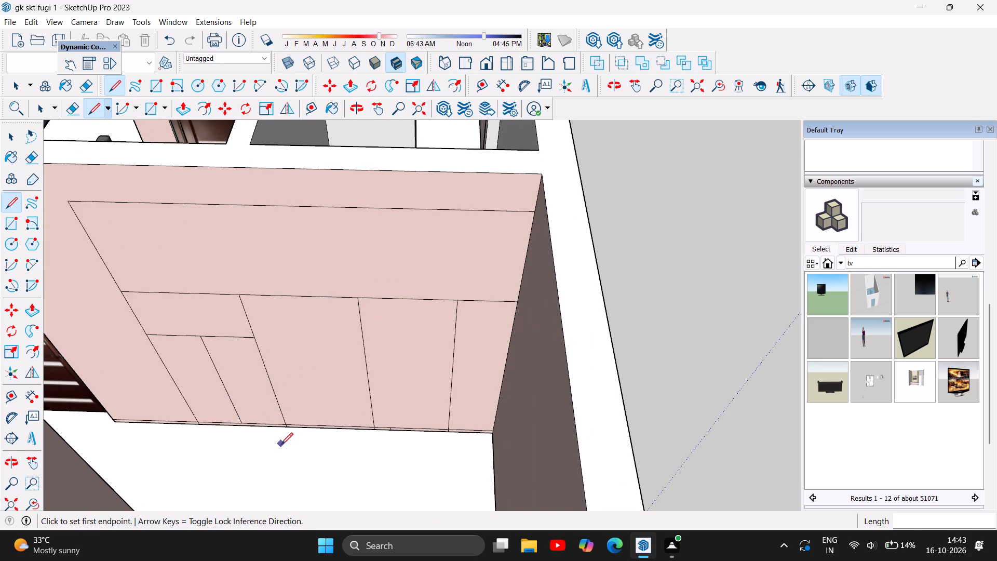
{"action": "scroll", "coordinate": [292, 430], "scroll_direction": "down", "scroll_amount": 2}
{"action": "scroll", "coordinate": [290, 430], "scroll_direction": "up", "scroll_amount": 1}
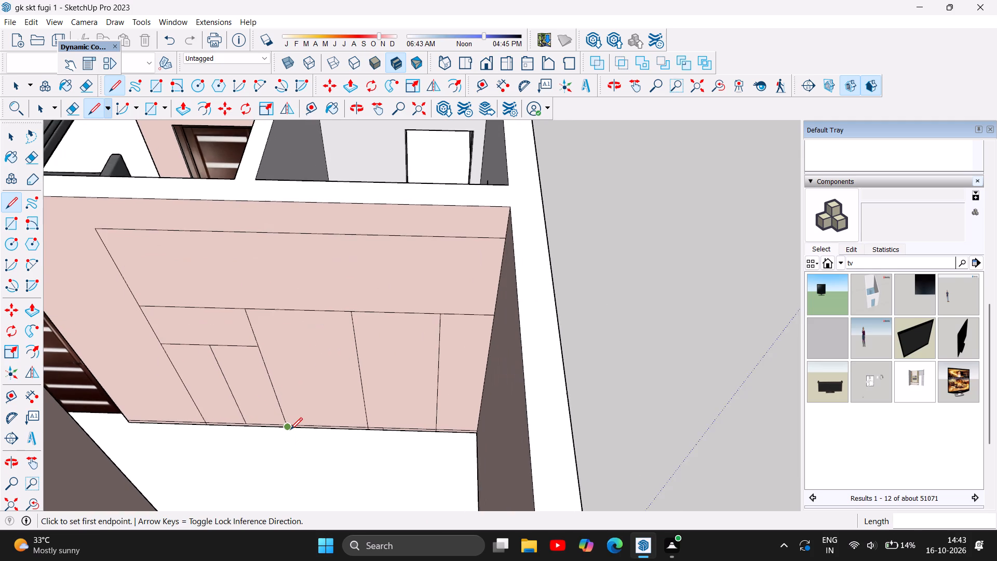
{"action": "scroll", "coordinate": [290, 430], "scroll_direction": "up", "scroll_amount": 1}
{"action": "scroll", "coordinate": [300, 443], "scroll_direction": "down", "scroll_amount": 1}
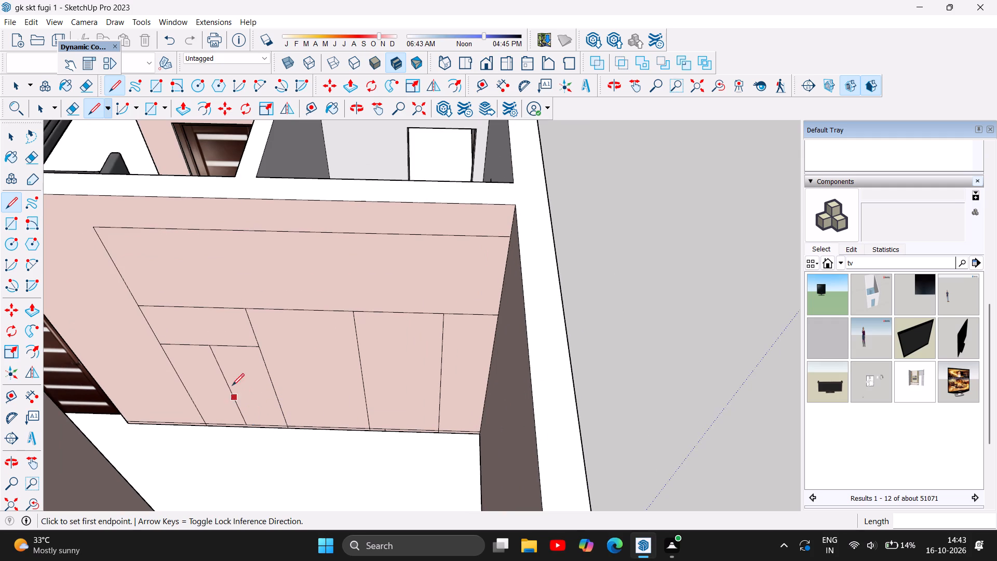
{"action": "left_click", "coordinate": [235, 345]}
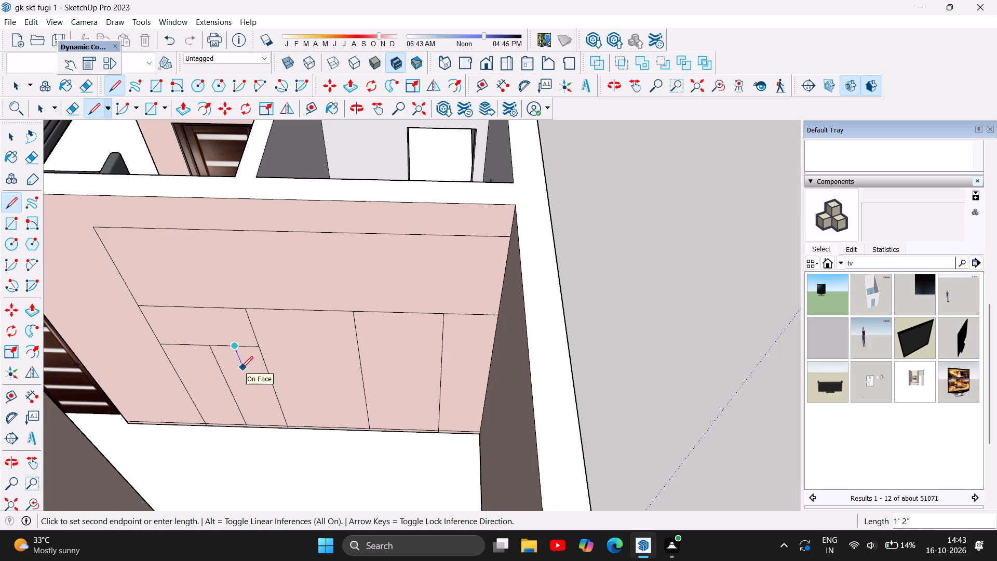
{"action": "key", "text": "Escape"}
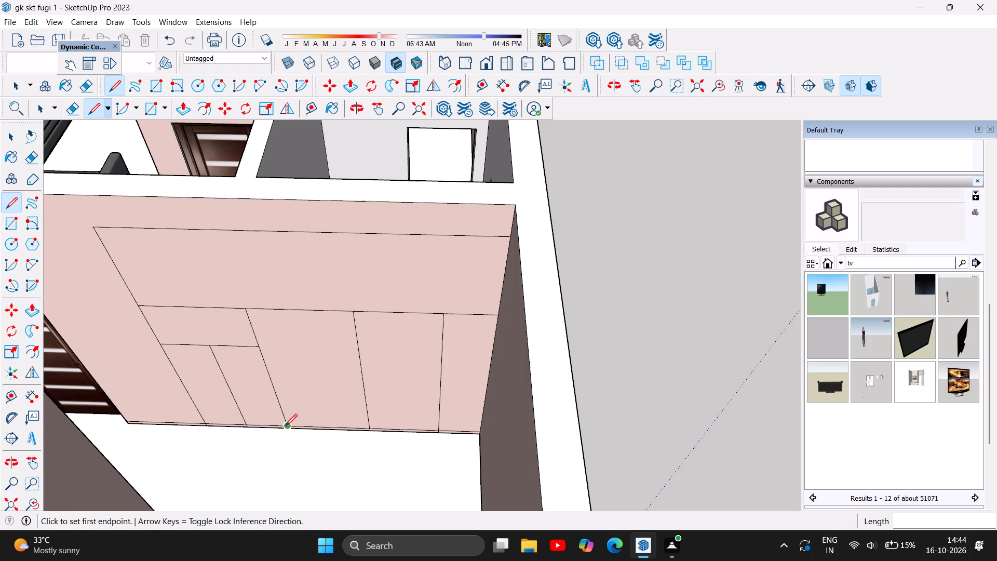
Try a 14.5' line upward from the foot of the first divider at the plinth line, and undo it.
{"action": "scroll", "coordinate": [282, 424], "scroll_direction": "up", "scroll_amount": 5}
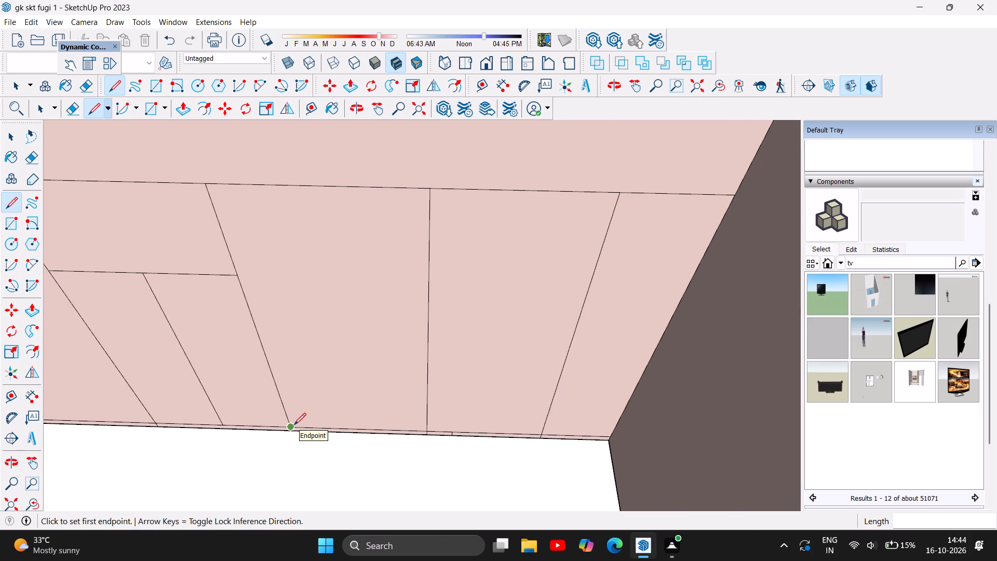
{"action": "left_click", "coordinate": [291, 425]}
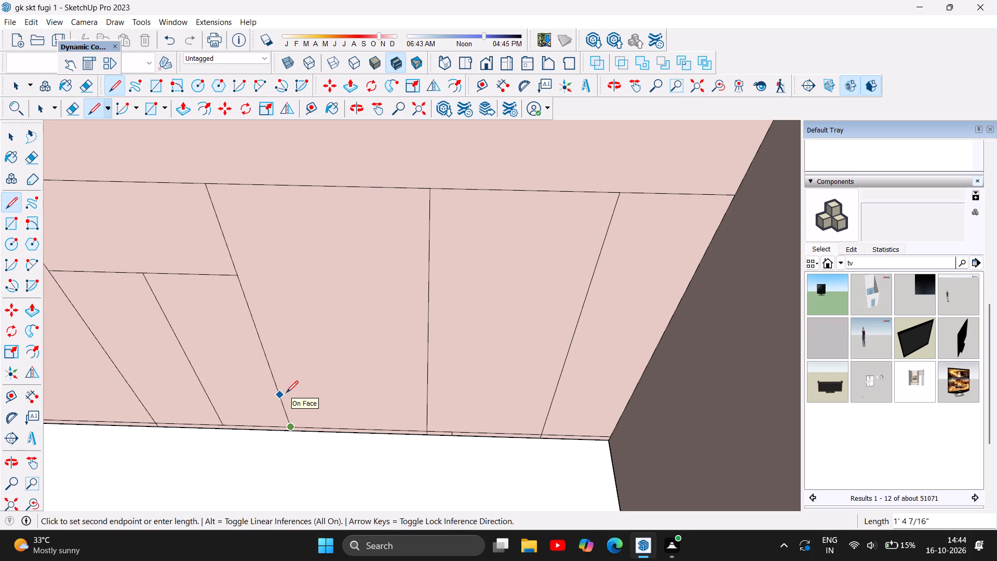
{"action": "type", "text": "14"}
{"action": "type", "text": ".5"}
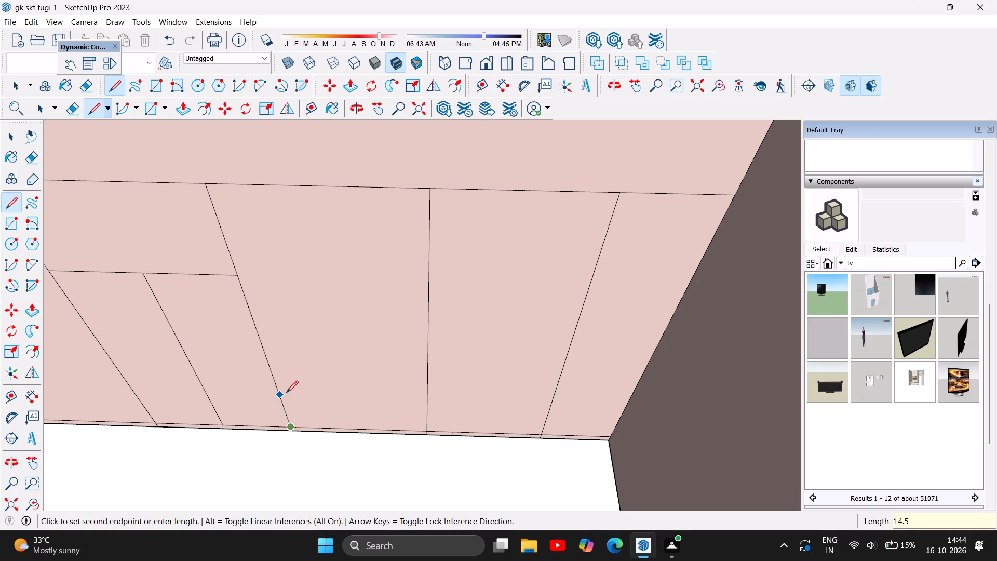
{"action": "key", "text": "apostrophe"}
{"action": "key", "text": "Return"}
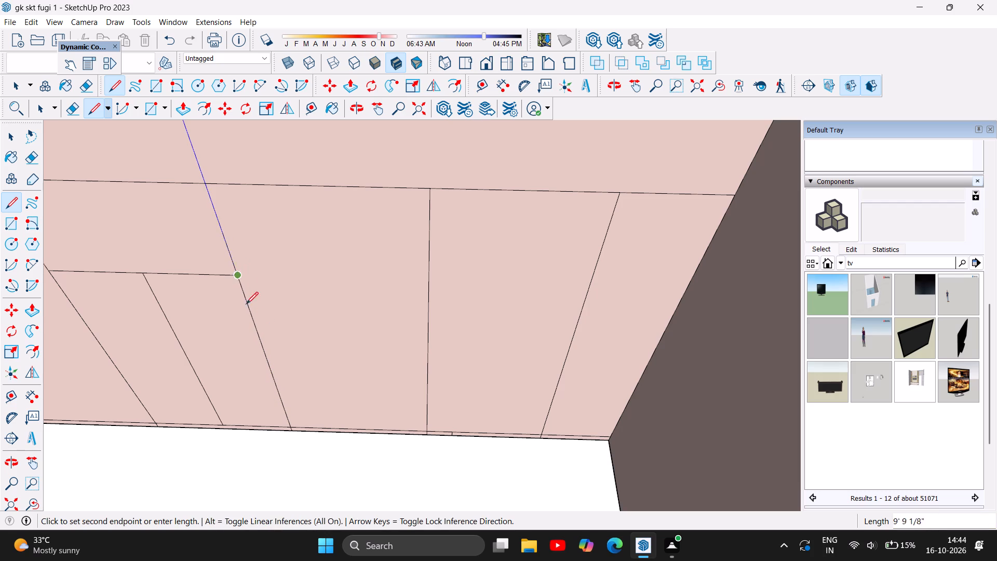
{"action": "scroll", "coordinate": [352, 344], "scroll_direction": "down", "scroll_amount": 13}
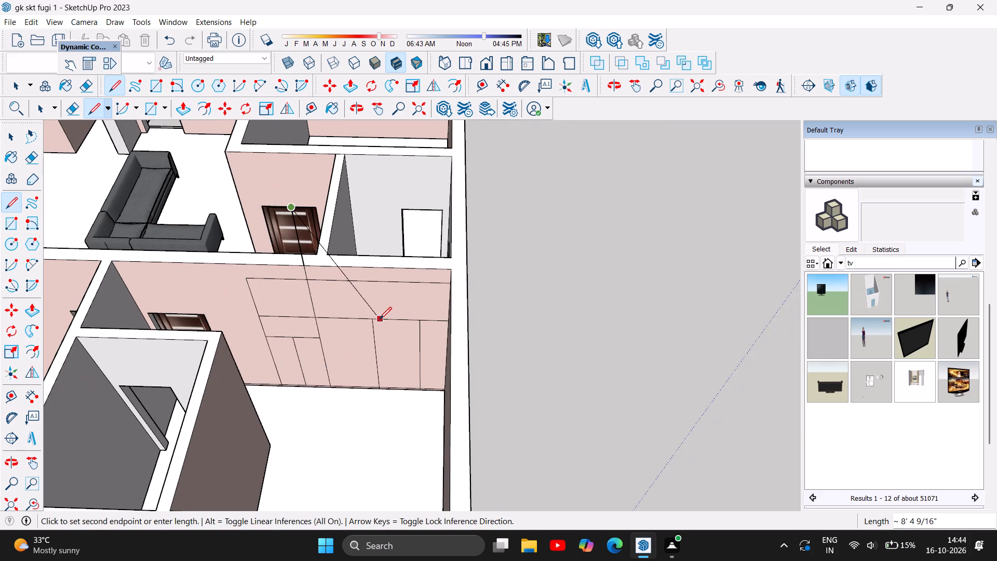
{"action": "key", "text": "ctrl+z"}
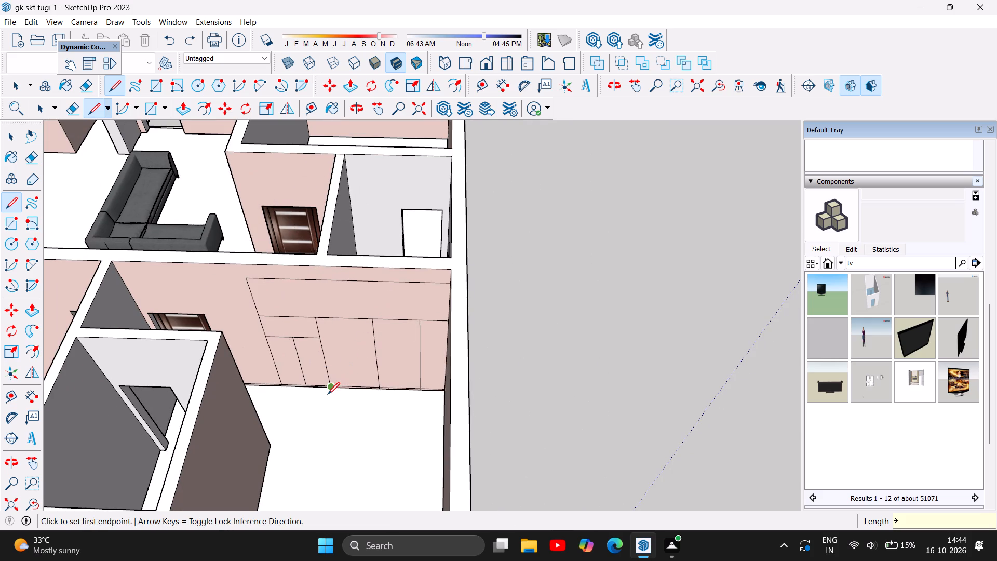
Mark 14.5" up the first divider from the plinth line and draw a 1'6" horizontal line across to the mid-bay vertical.
{"action": "scroll", "coordinate": [326, 392], "scroll_direction": "up", "scroll_amount": 11}
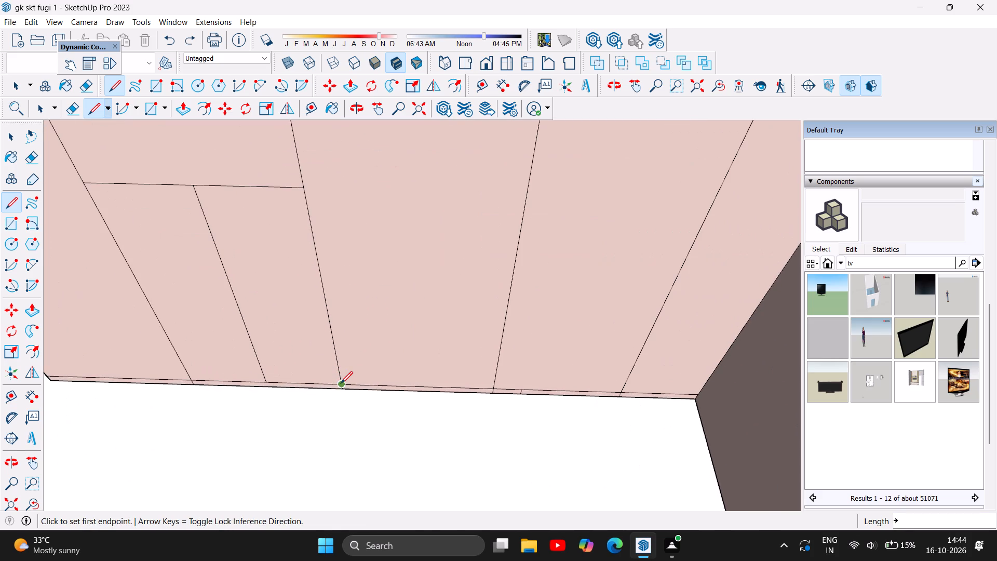
{"action": "left_click", "coordinate": [341, 383]}
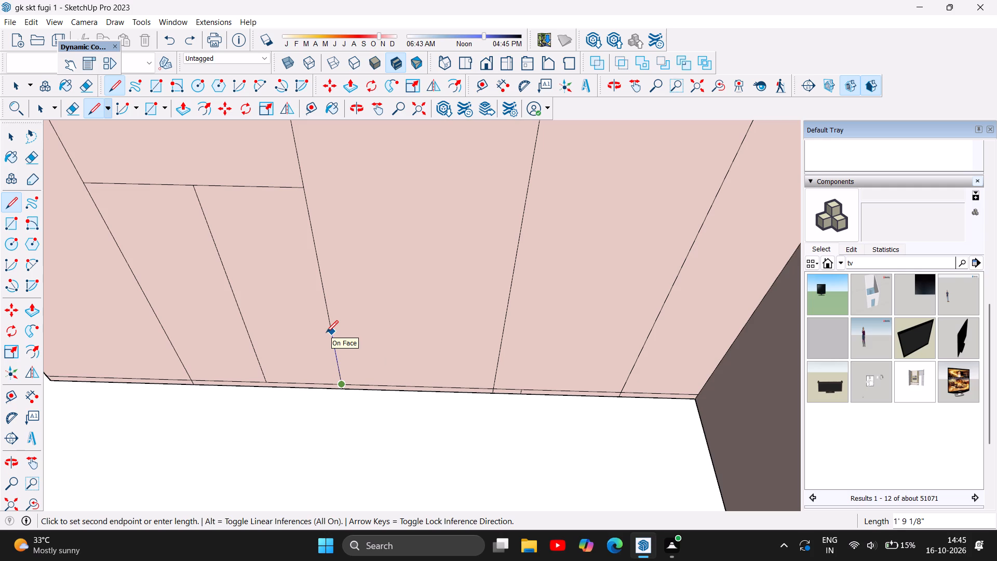
{"action": "type", "text": "14.5"}
{"action": "key", "text": "Return"}
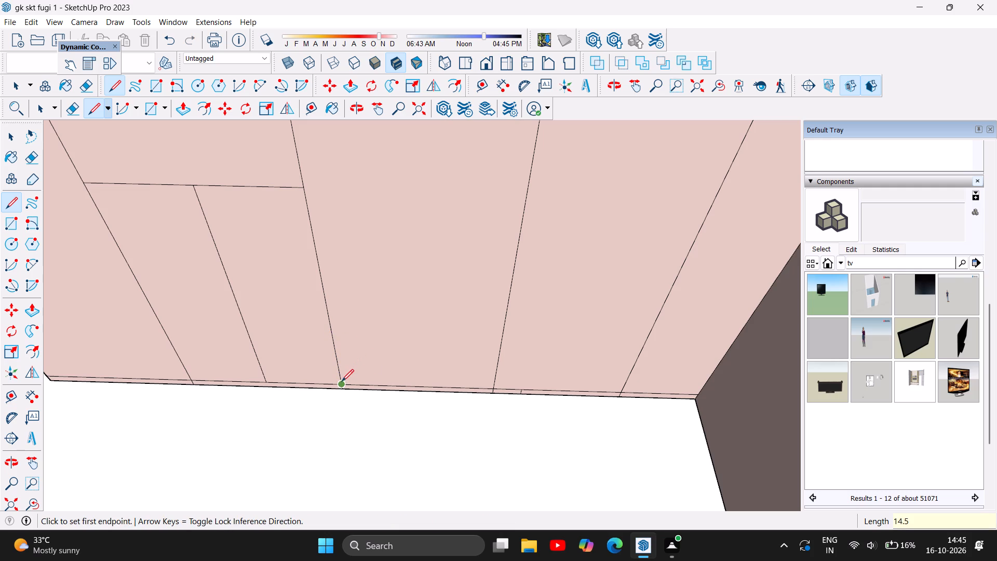
{"action": "left_click", "coordinate": [334, 352]}
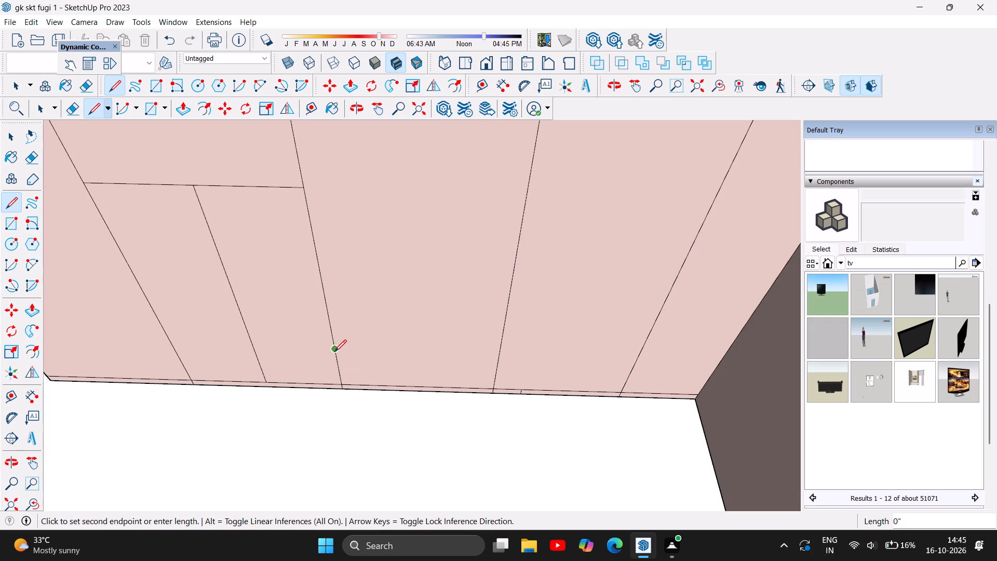
{"action": "left_click", "coordinate": [251, 346]}
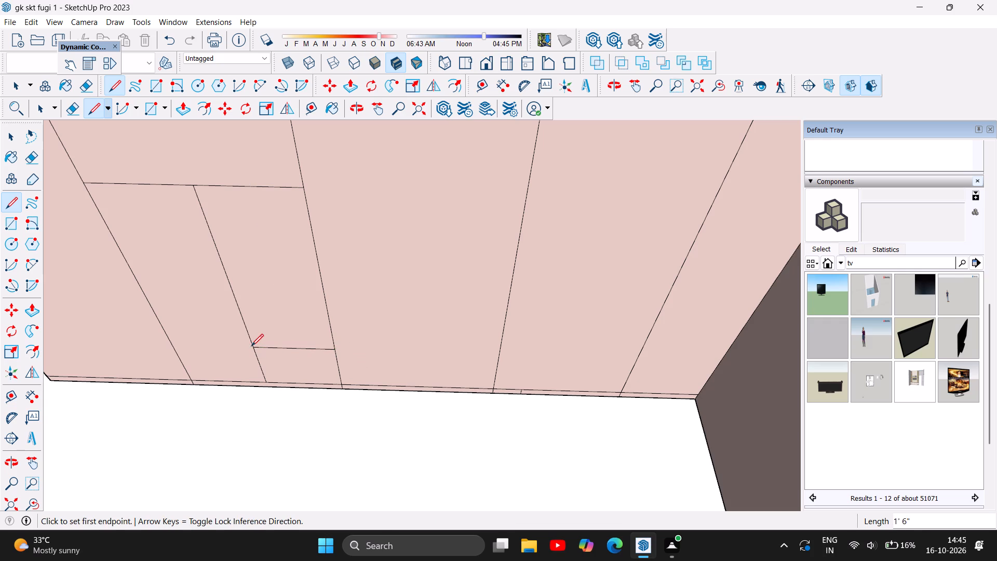
Mark another 14.5" up the first divider from the lowest drawer line and draw a second 1'6" horizontal to the mid-bay vertical.
{"action": "left_click", "coordinate": [336, 351]}
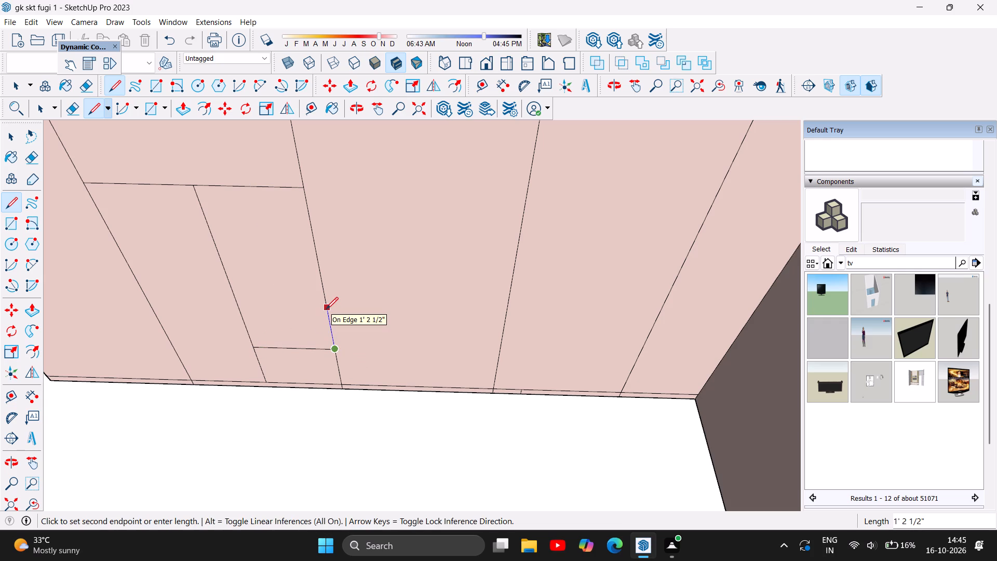
{"action": "type", "text": "14.5"}
{"action": "key", "text": "Return"}
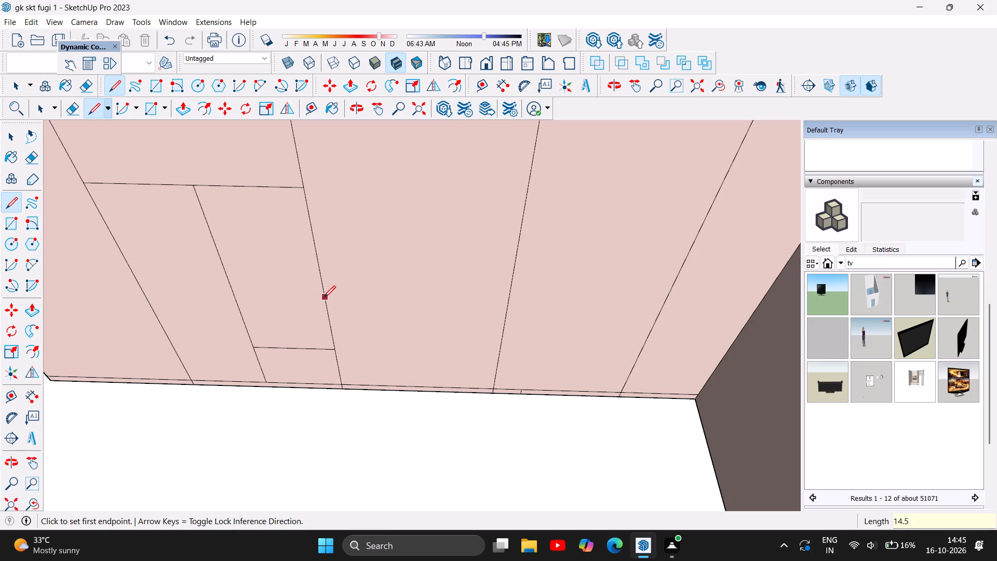
{"action": "left_click", "coordinate": [328, 309]}
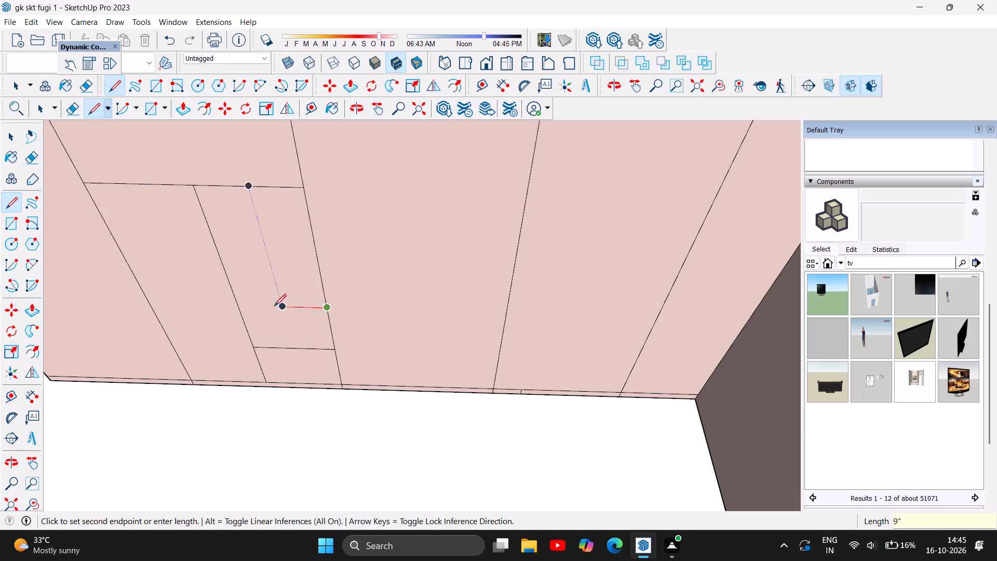
{"action": "left_click", "coordinate": [239, 305]}
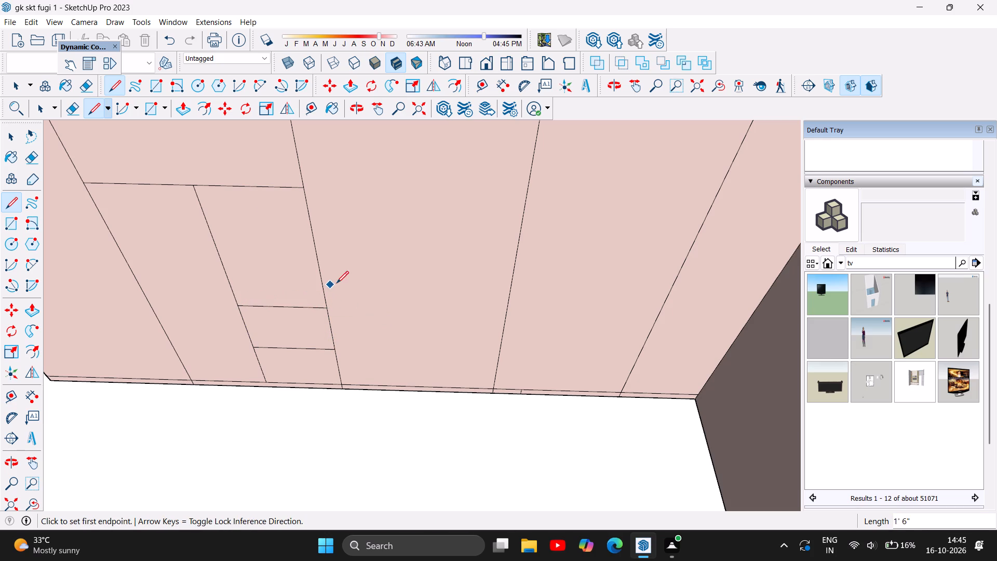
Mark 14.5" up the first divider from the second drawer line and draw a third 1'6" horizontal to the mid-bay vertical.
{"action": "left_click", "coordinate": [325, 309]}
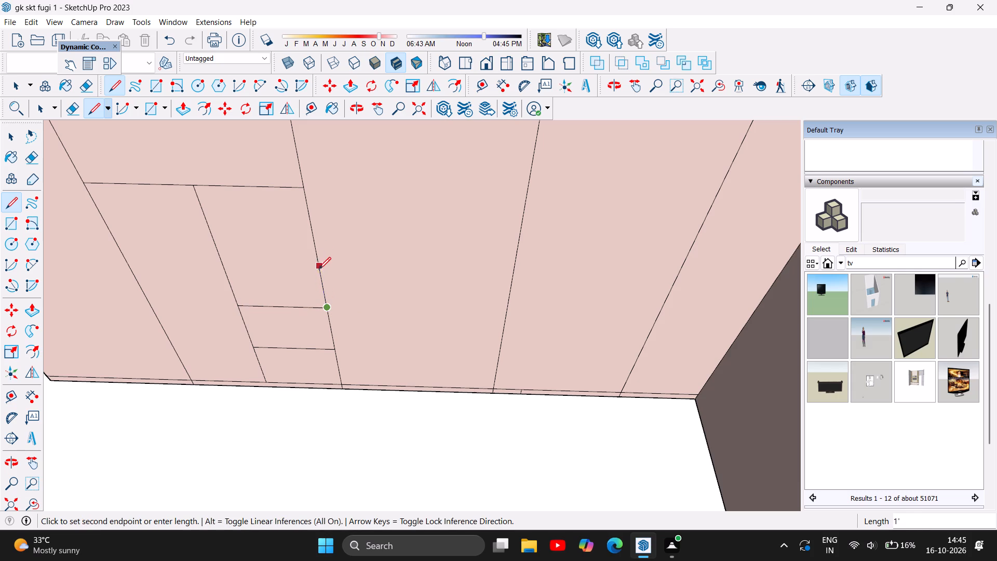
{"action": "type", "text": "14.5"}
{"action": "key", "text": "Return"}
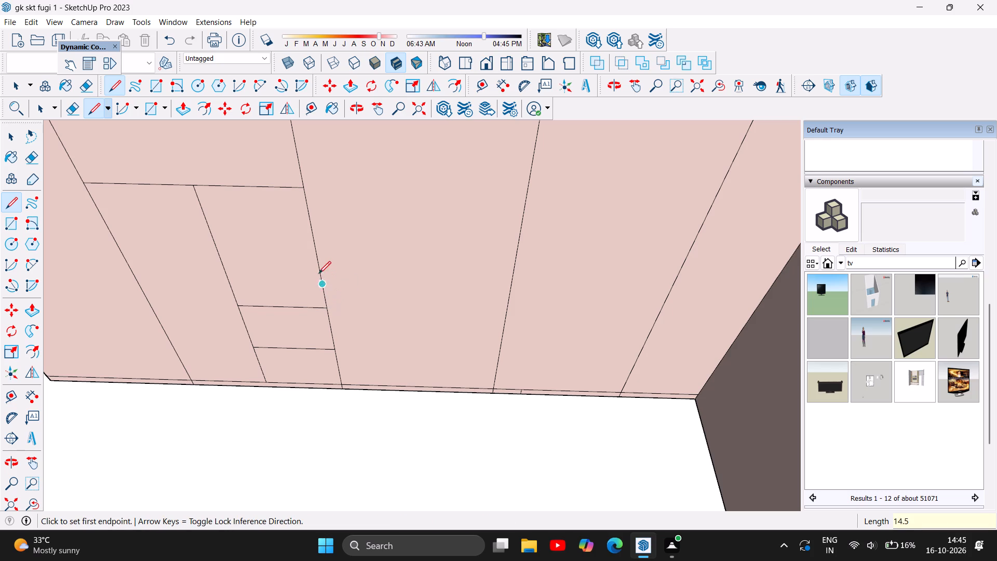
{"action": "left_click", "coordinate": [315, 259]}
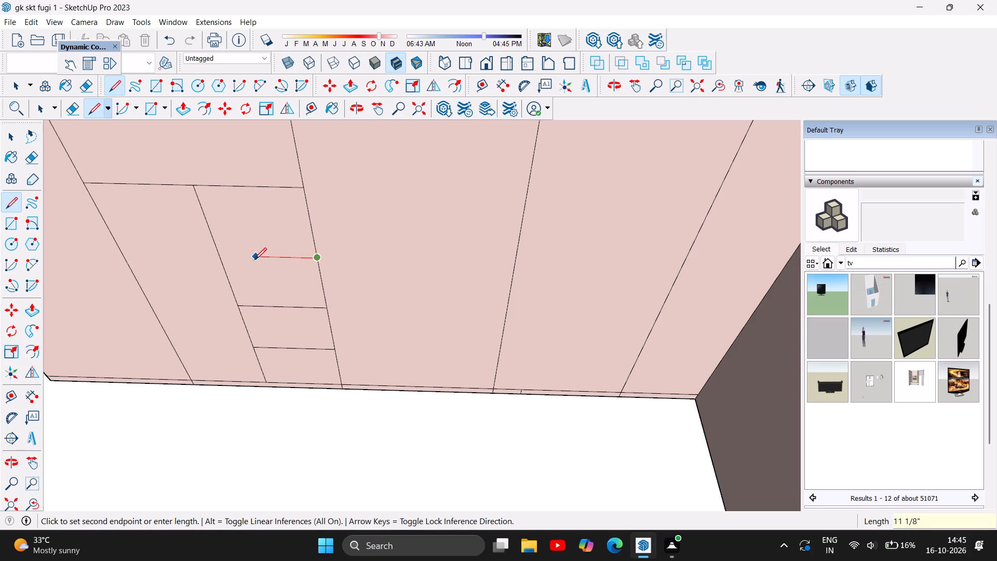
{"action": "left_click", "coordinate": [220, 256]}
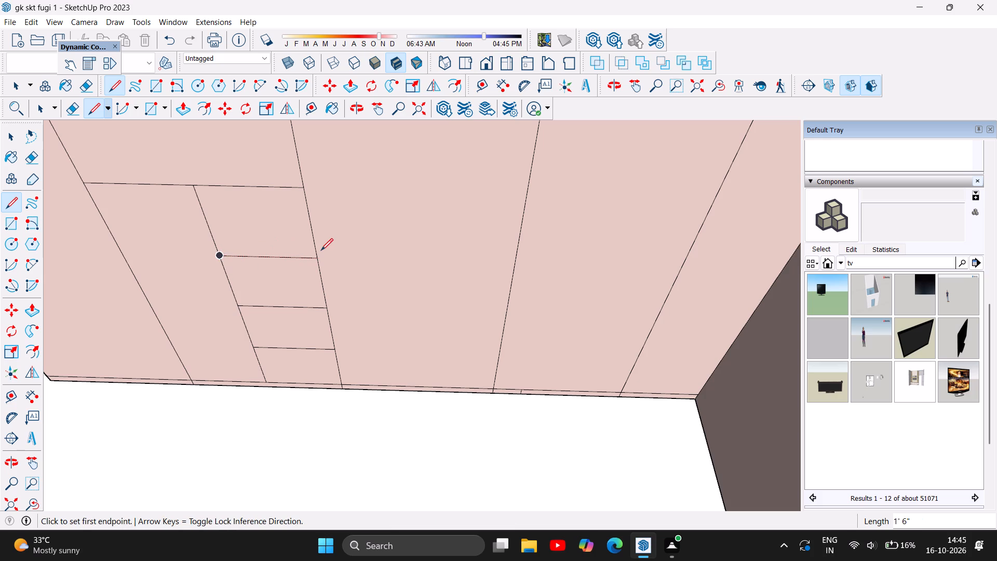
Mark a further 14.5" up the first divider from the third drawer line.
{"action": "left_click", "coordinate": [317, 259]}
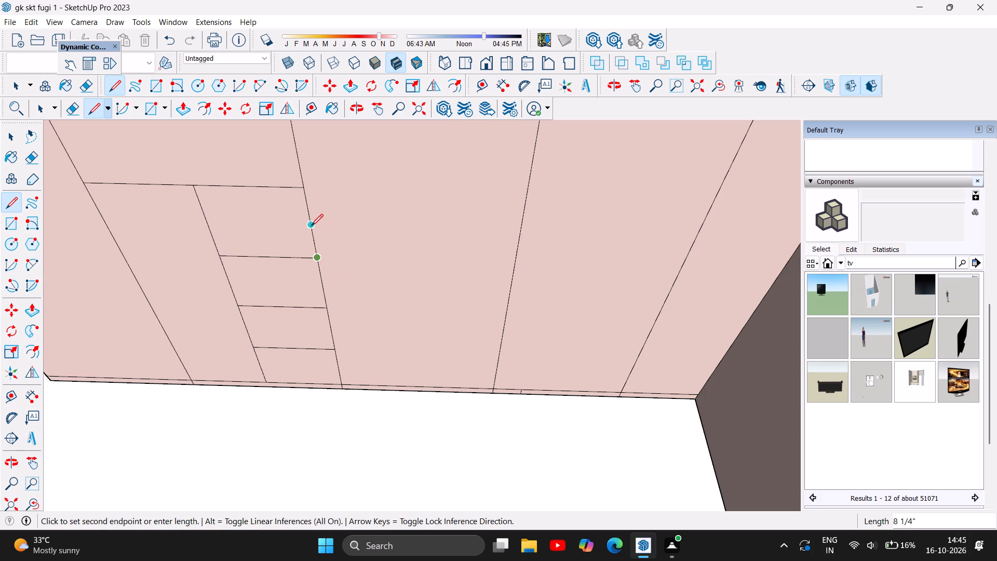
{"action": "type", "text": "14.5"}
{"action": "key", "text": "Return"}
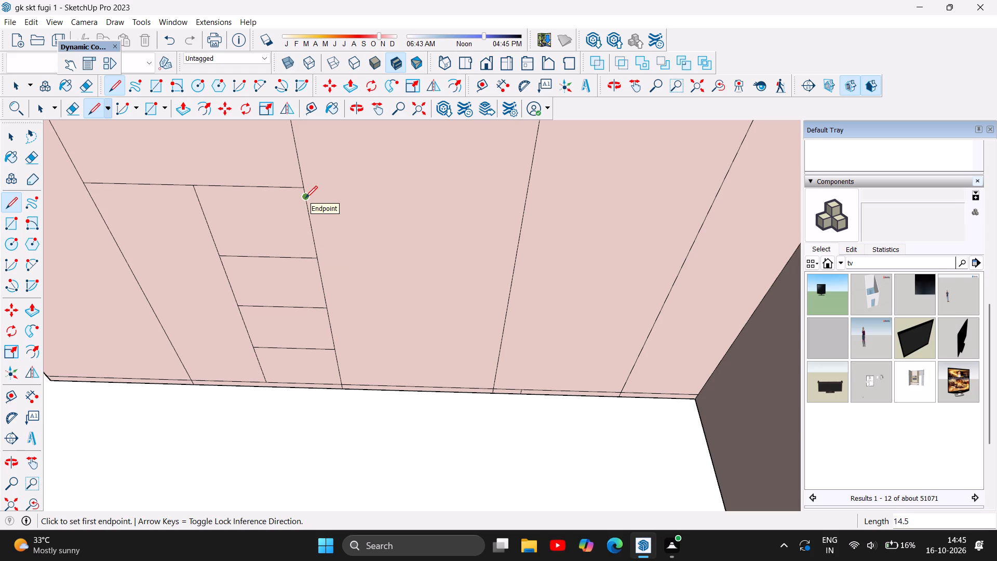
Examine the gap on the first divider between the topmost 14.5" mark and the bay's upper horizontal line.
{"action": "scroll", "coordinate": [305, 198], "scroll_direction": "up", "scroll_amount": 8}
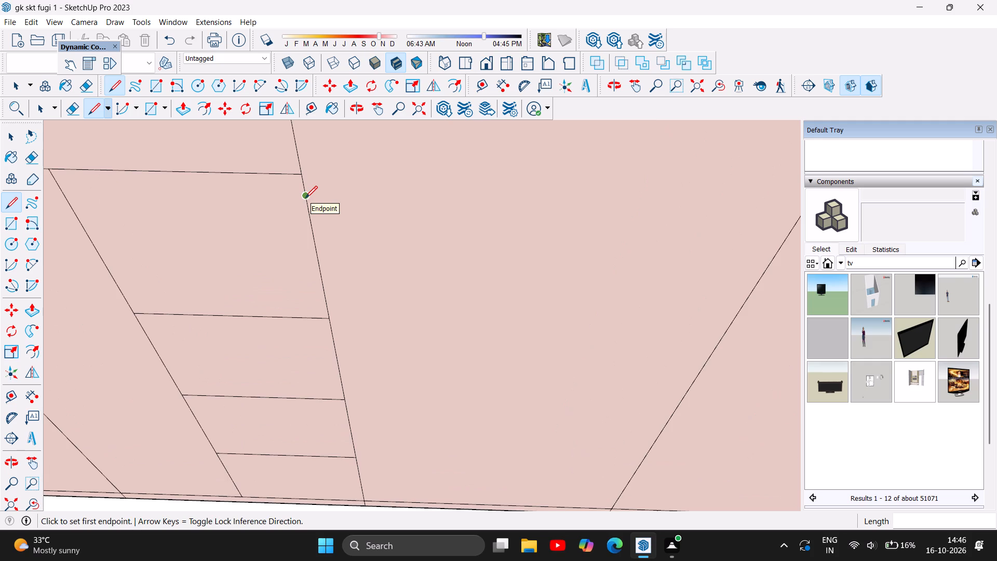
{"action": "scroll", "coordinate": [305, 198], "scroll_direction": "up", "scroll_amount": 6}
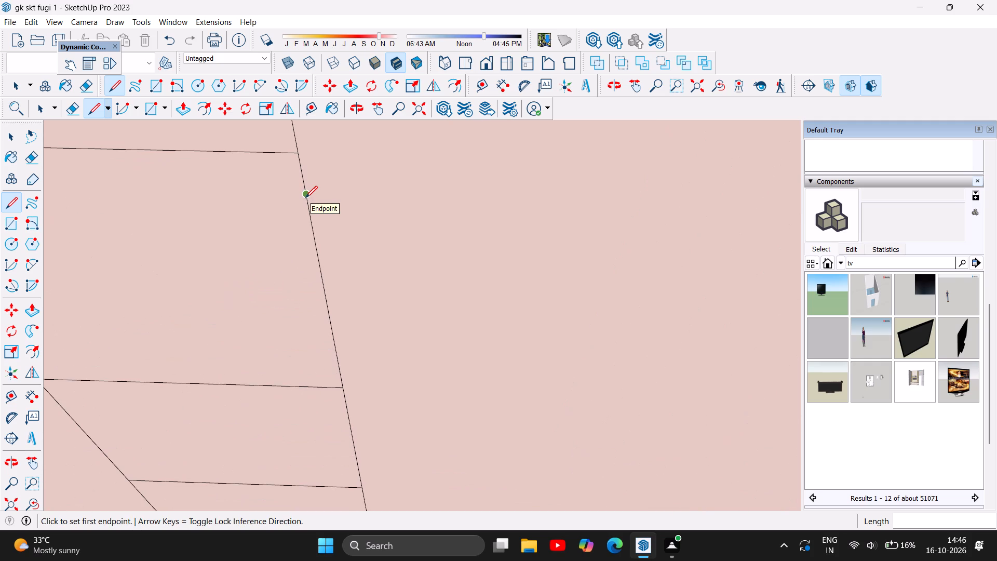
{"action": "key", "text": "Escape"}
{"action": "scroll", "coordinate": [473, 184], "scroll_direction": "down", "scroll_amount": 1}
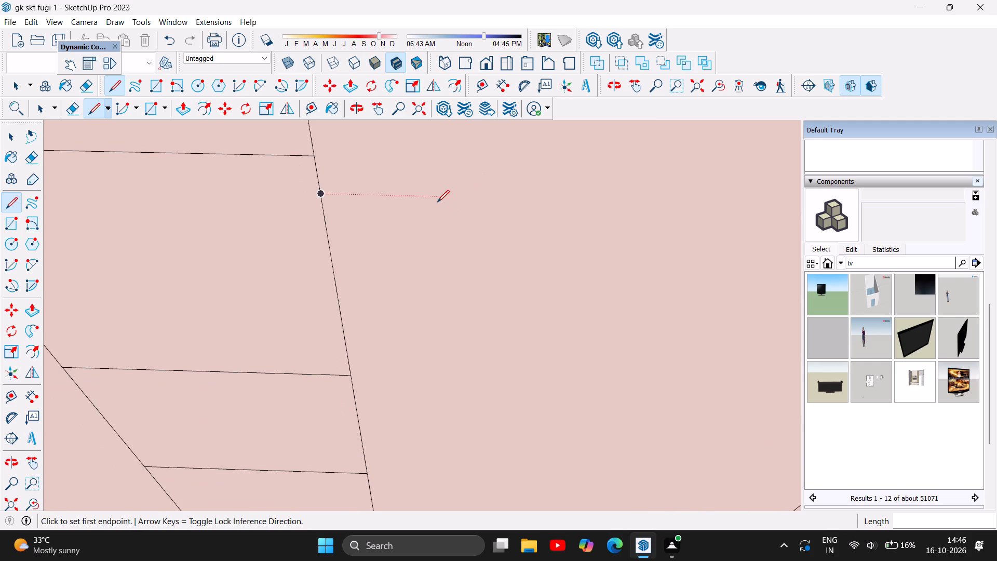
{"action": "key", "text": "Escape"}
{"action": "key", "text": "Escape"}
{"action": "scroll", "coordinate": [311, 263], "scroll_direction": "down", "scroll_amount": 10}
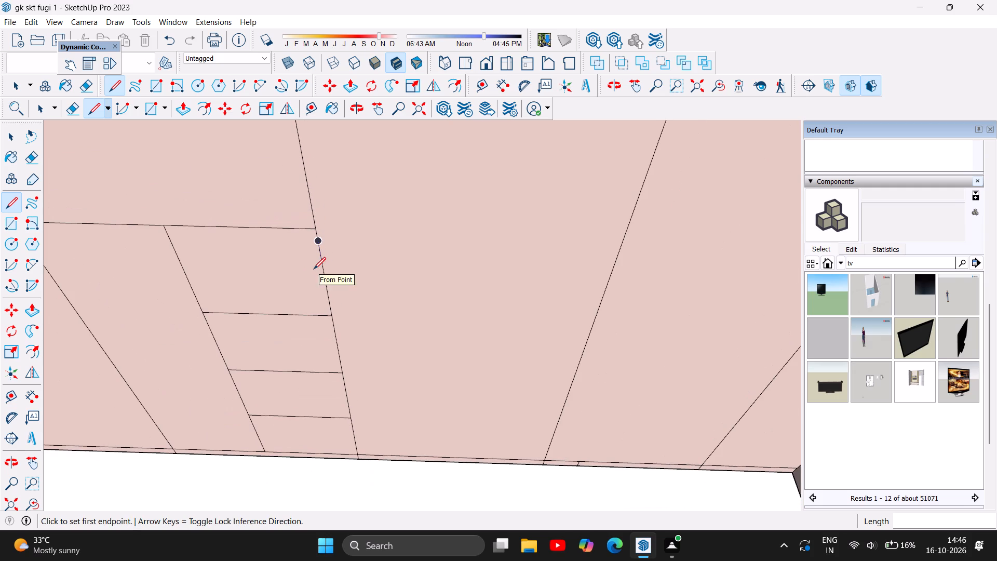
{"action": "key", "text": "Escape"}
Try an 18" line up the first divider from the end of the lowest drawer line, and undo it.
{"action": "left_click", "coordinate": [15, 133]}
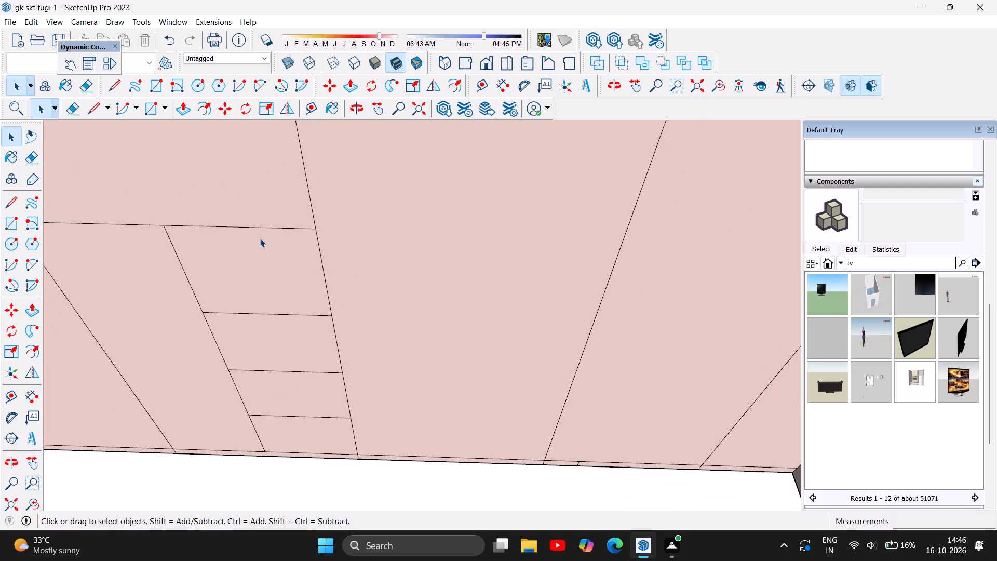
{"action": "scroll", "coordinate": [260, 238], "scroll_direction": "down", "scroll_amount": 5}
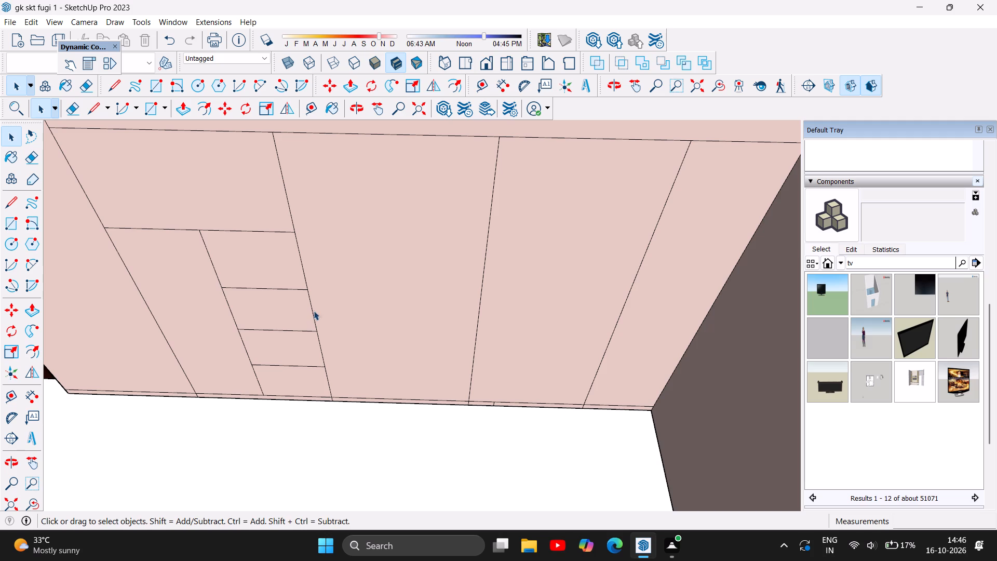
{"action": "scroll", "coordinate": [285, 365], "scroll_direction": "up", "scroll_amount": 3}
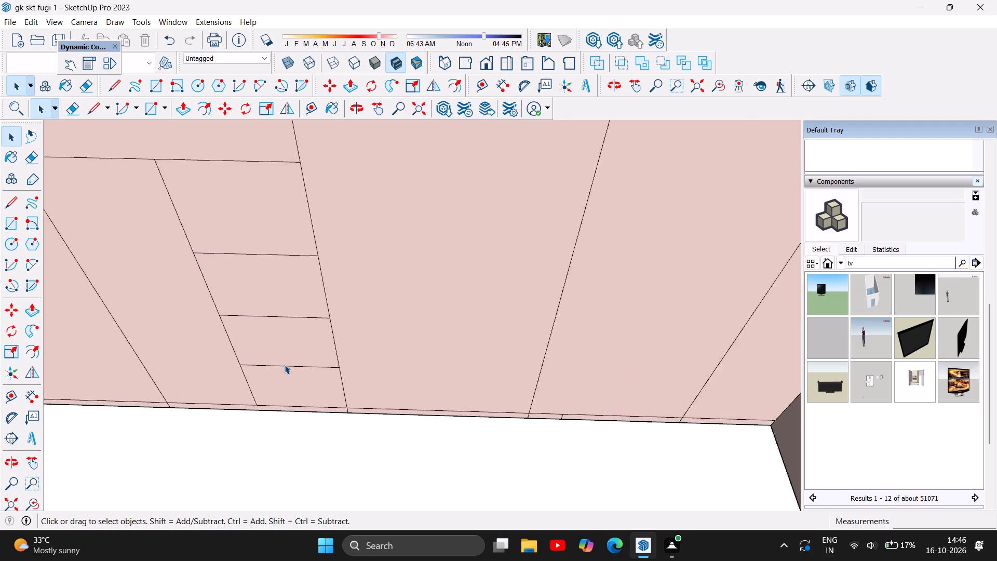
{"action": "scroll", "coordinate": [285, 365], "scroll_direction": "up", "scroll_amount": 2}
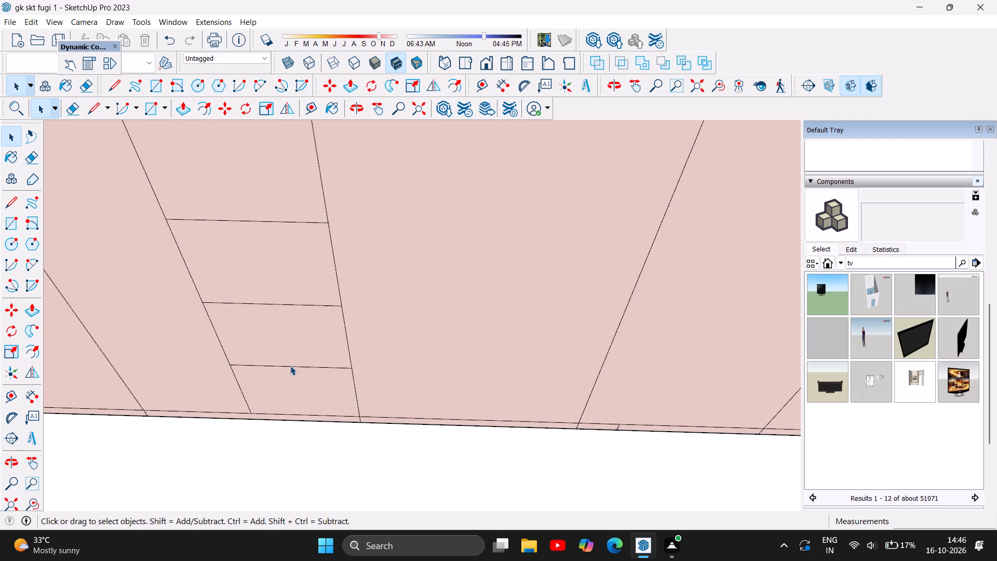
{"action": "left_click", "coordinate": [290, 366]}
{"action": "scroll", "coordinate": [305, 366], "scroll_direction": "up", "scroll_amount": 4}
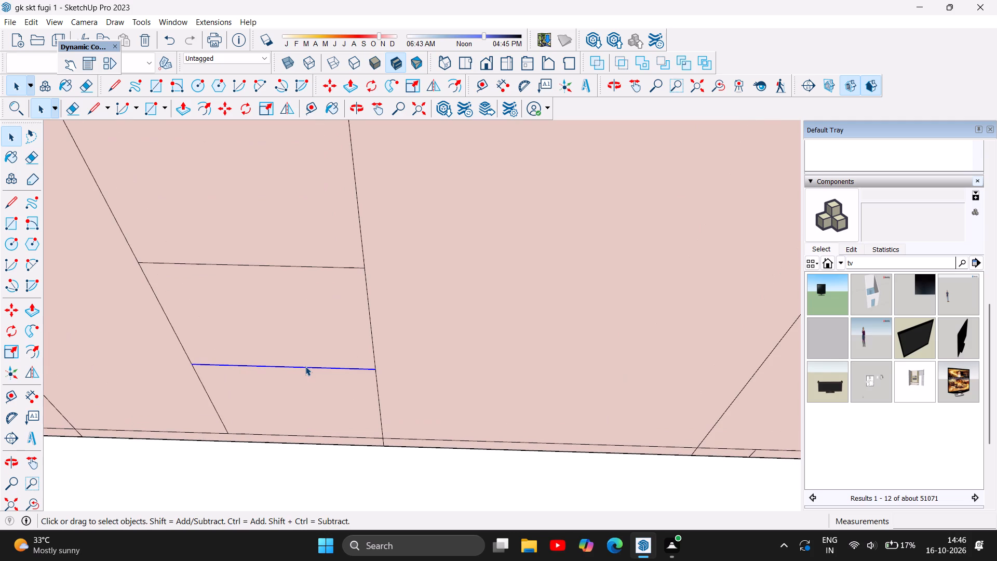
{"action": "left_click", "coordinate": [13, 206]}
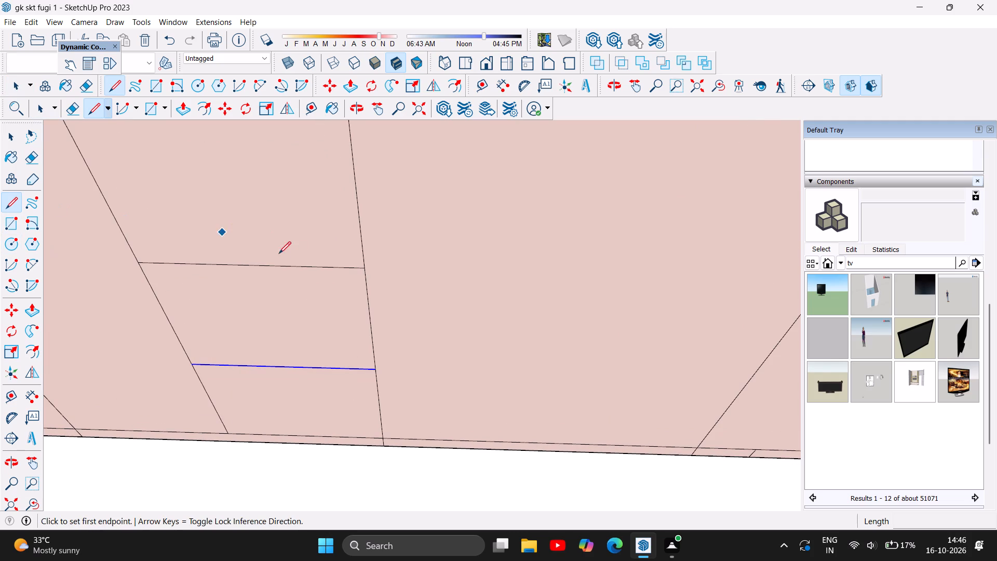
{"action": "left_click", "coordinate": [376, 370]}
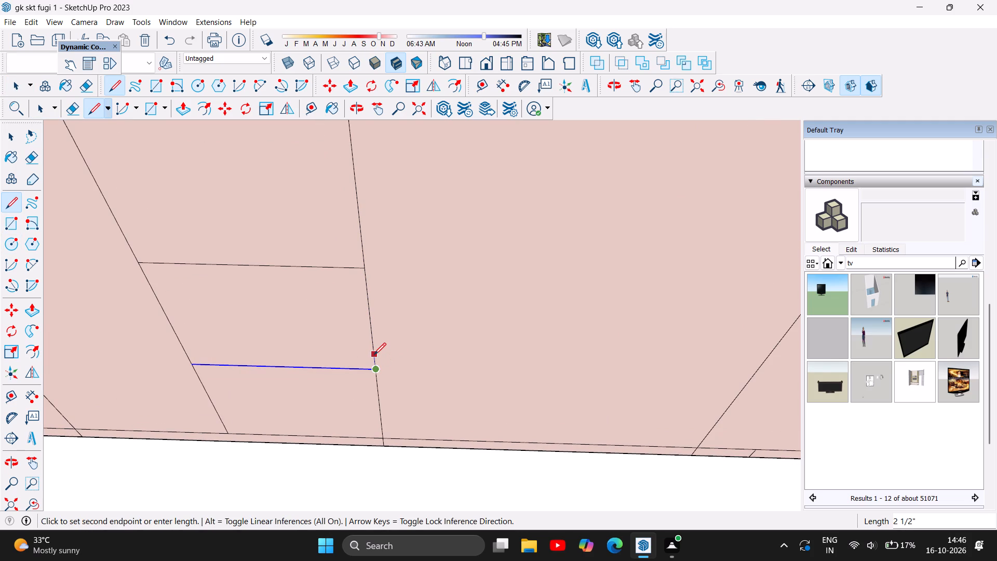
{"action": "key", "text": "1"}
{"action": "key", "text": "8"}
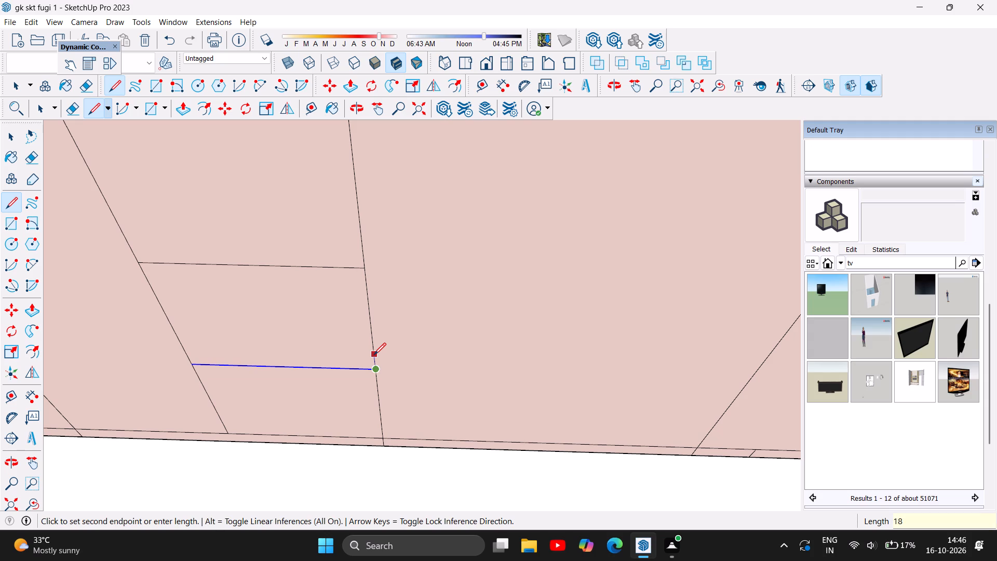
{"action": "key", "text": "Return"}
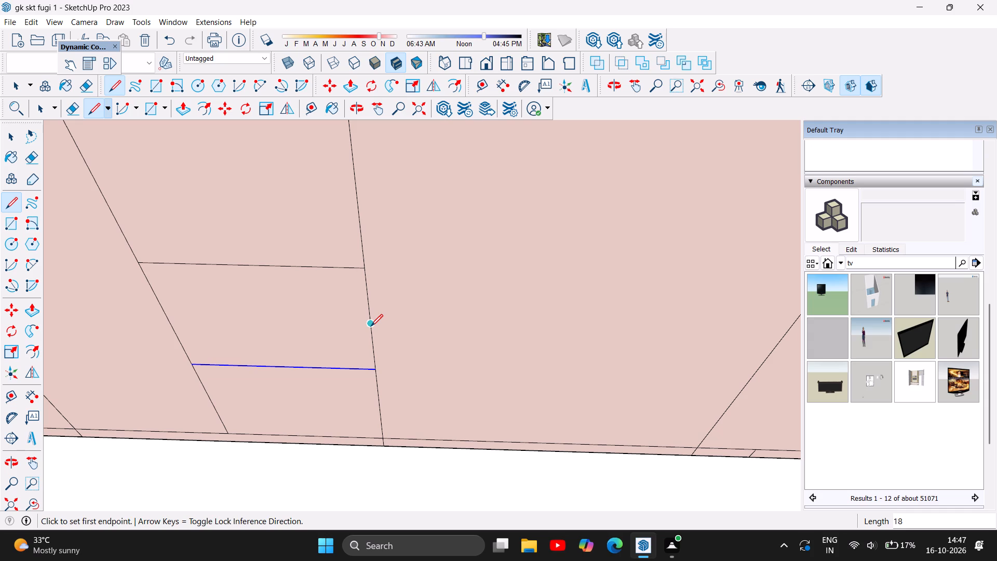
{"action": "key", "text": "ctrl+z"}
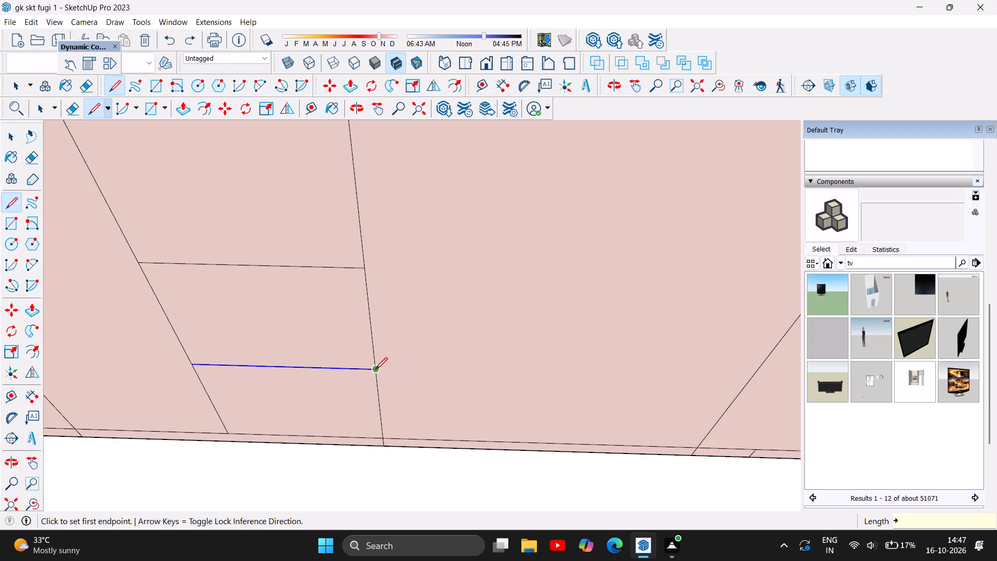
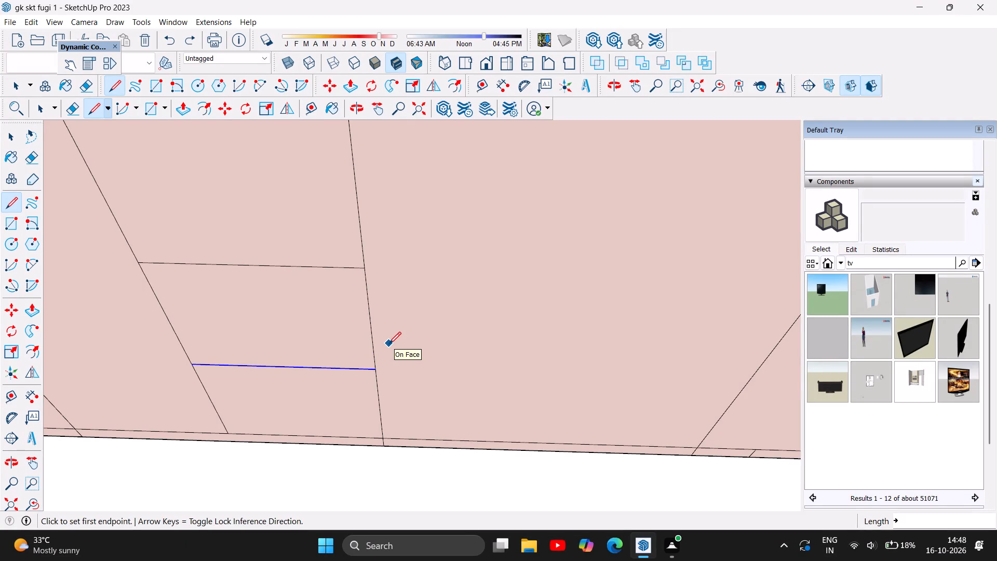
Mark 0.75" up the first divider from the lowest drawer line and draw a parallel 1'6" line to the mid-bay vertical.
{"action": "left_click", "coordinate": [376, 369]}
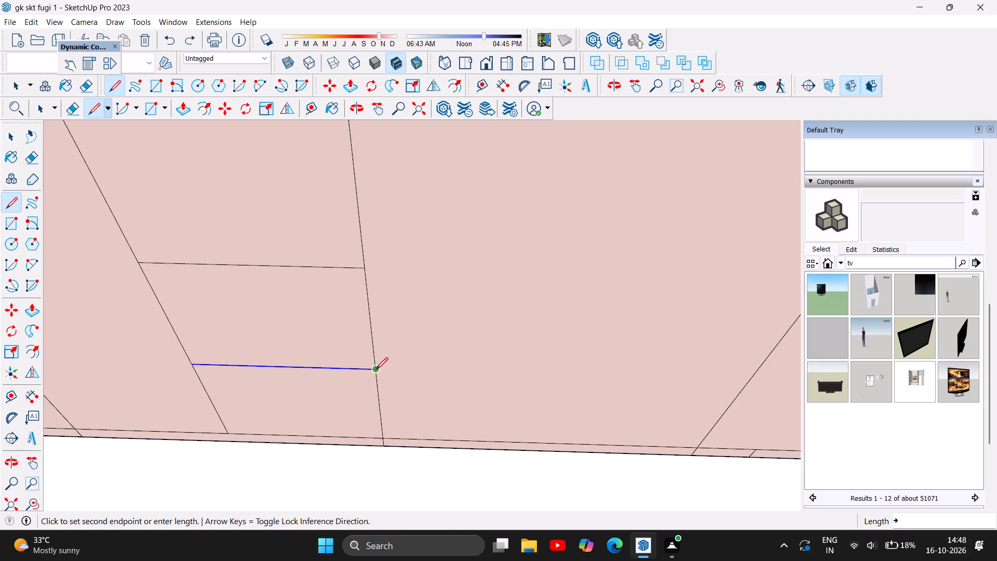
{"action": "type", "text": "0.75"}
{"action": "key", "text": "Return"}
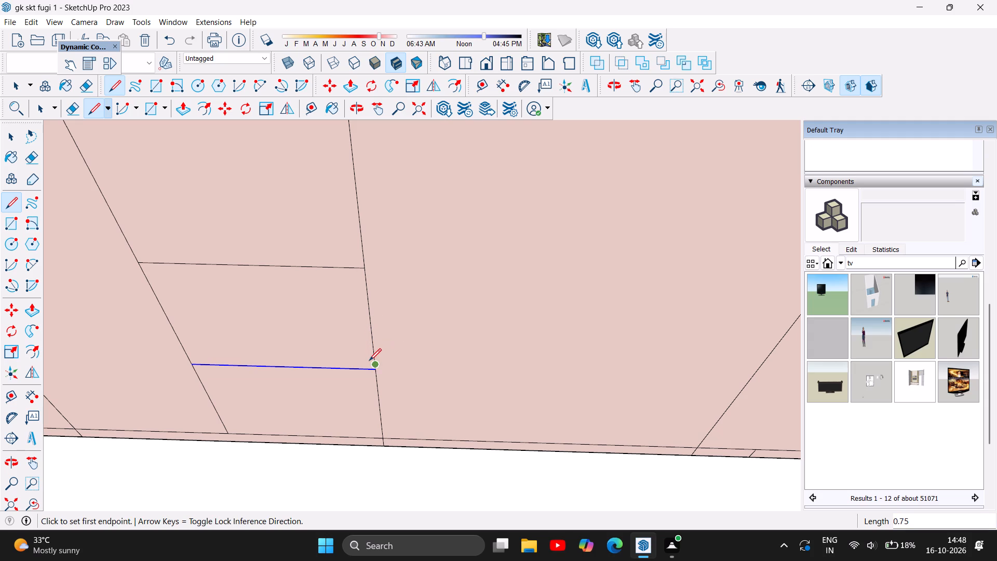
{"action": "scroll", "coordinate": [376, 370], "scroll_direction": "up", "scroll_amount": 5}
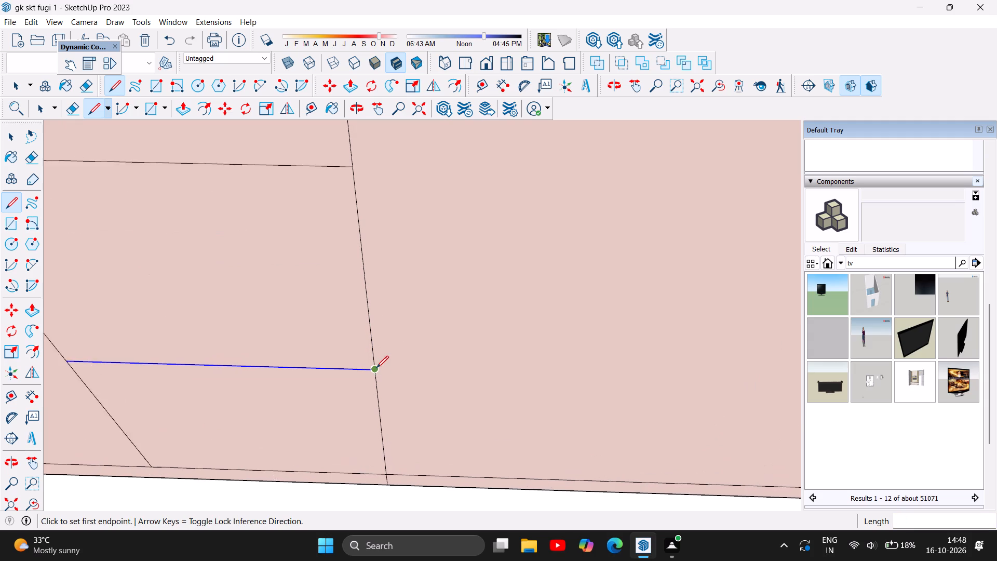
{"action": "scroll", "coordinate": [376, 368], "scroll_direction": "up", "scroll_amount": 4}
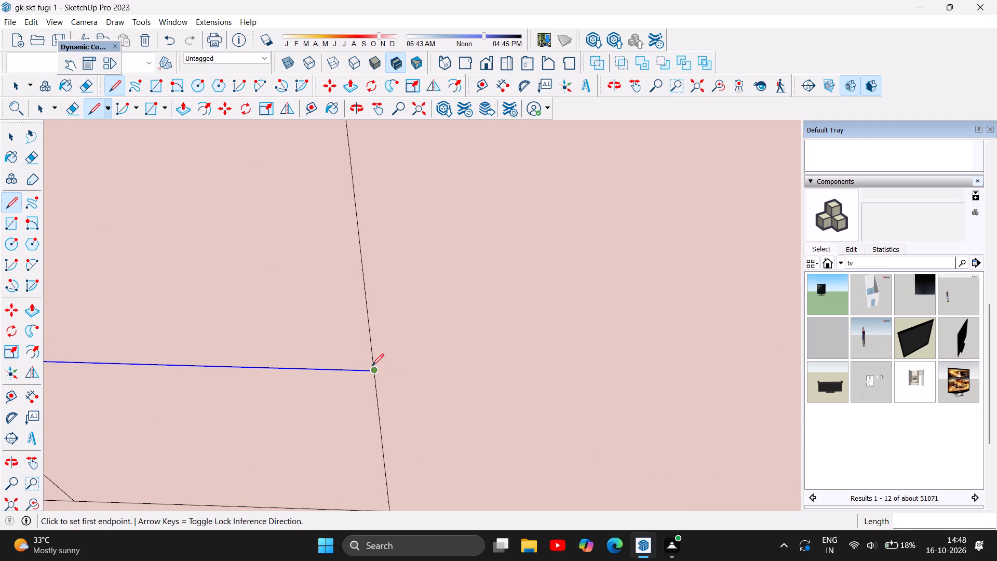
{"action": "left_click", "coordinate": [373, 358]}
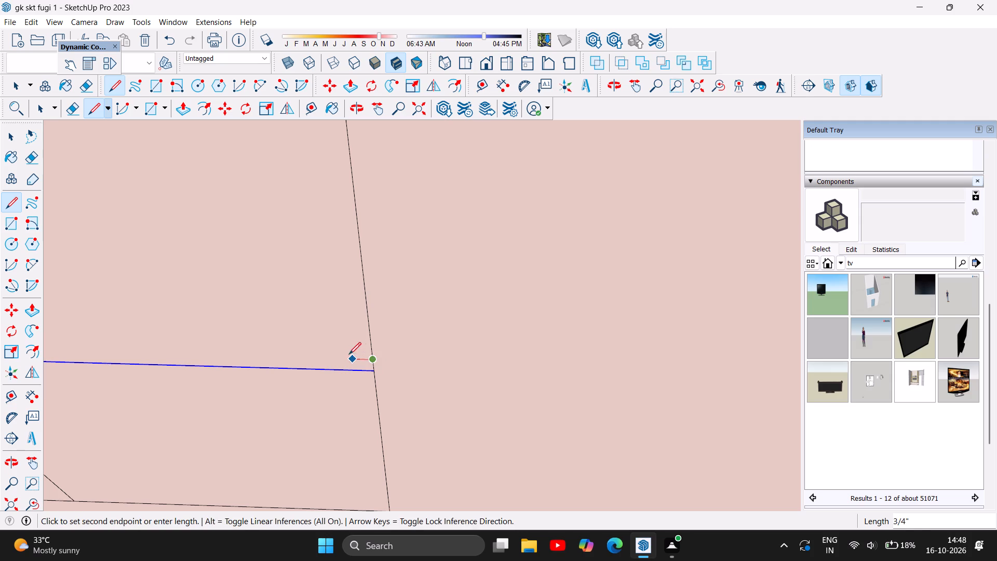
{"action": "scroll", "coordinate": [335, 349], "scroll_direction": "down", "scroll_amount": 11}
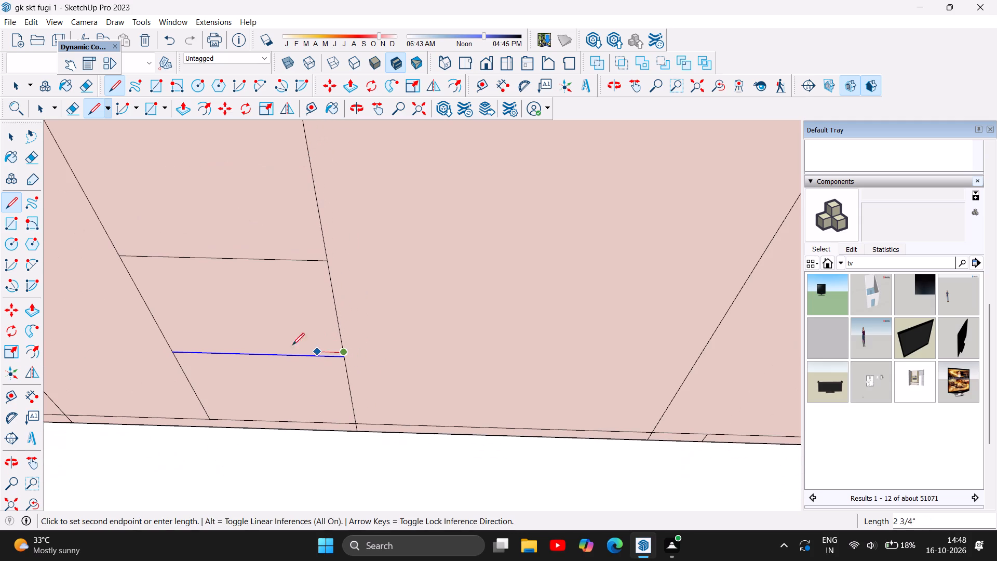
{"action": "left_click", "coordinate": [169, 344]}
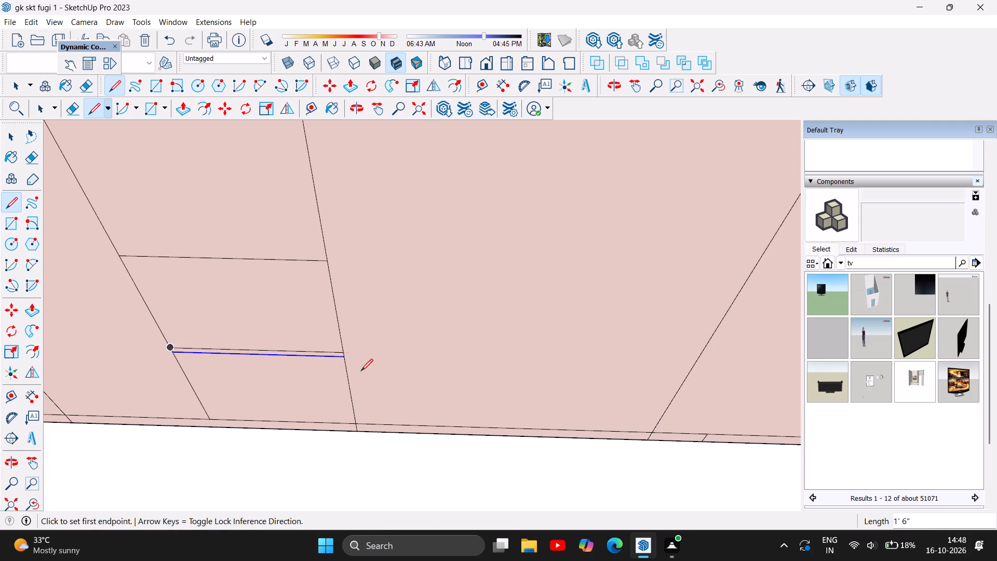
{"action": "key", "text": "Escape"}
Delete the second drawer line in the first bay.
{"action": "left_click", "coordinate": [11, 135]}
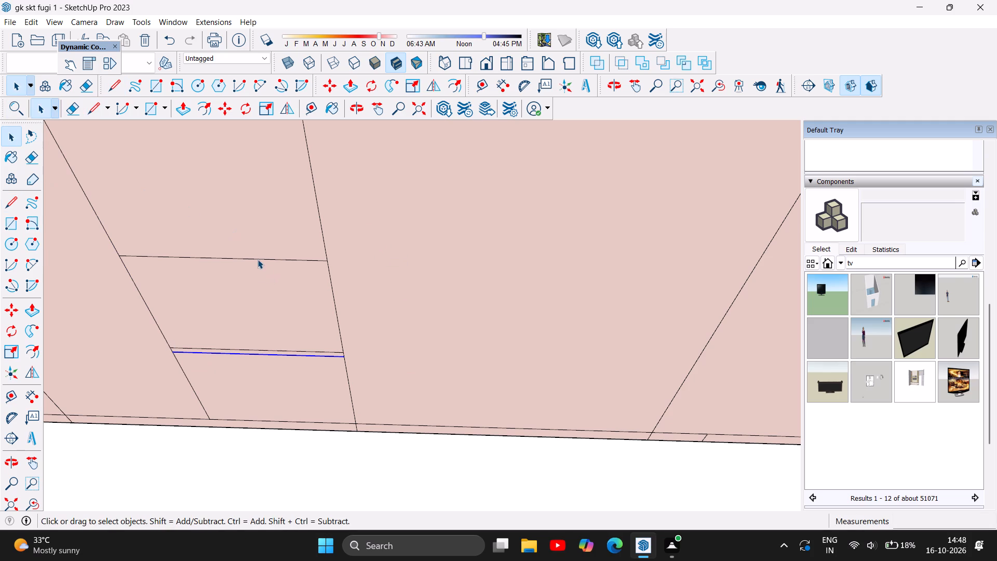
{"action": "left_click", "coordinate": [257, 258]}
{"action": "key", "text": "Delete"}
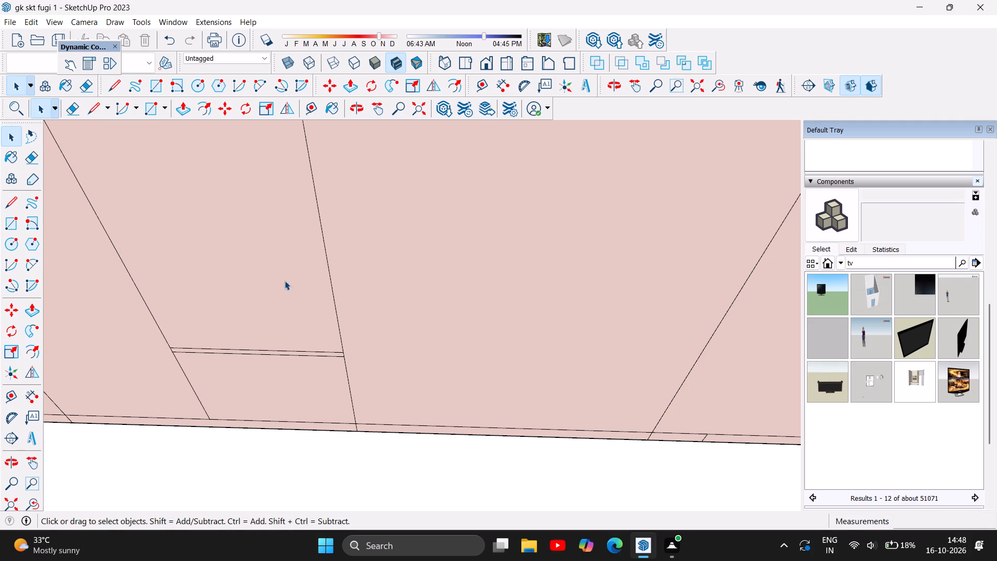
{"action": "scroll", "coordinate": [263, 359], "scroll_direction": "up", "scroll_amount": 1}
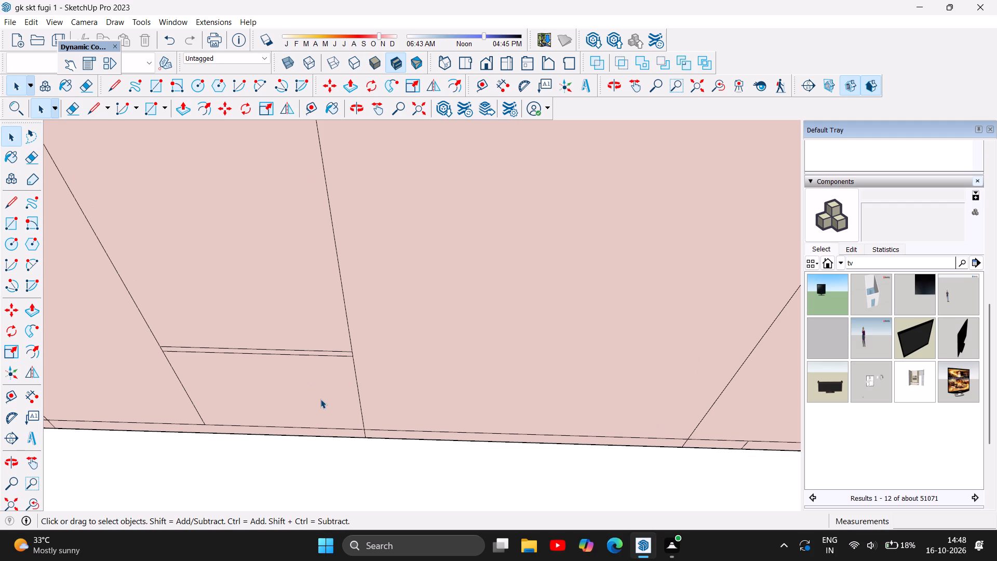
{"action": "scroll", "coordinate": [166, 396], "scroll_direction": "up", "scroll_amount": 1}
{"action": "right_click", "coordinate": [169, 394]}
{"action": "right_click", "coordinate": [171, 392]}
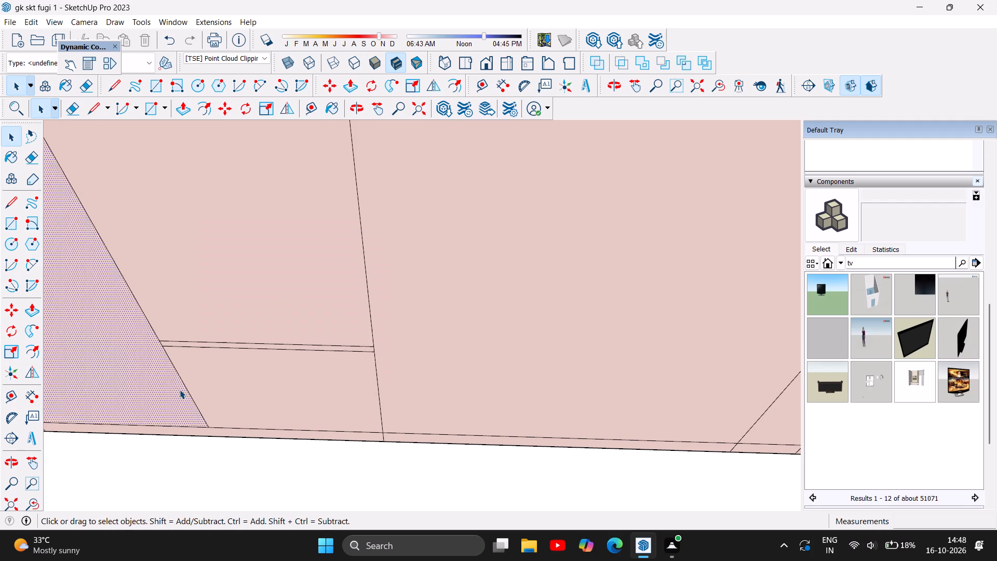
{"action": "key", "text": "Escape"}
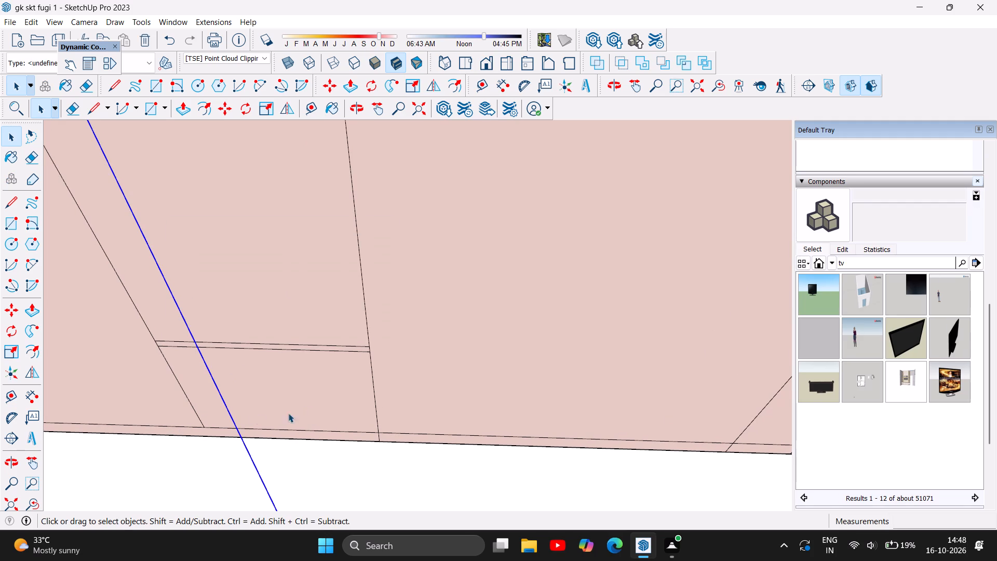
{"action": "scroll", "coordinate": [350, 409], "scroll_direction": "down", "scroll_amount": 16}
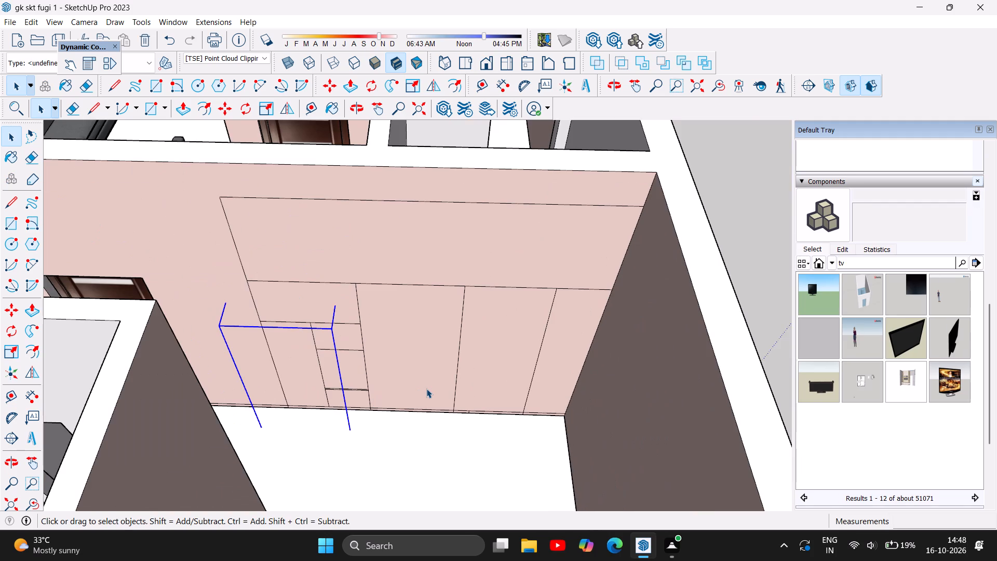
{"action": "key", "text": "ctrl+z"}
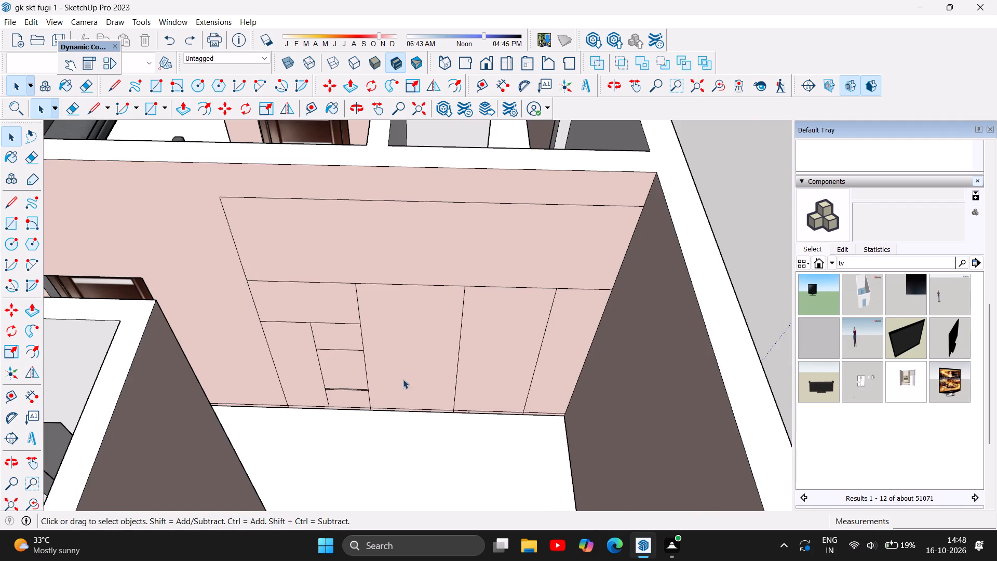
Examine the drawer lines and vertical divisions in the wardrobe's first bay.
{"action": "scroll", "coordinate": [348, 380], "scroll_direction": "up", "scroll_amount": 8}
{"action": "scroll", "coordinate": [281, 416], "scroll_direction": "up", "scroll_amount": 2}
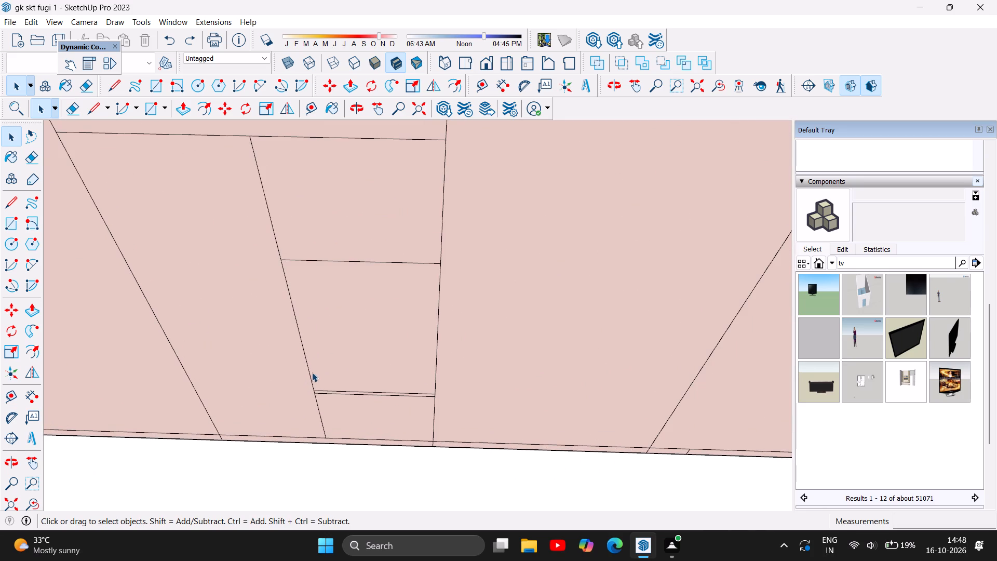
{"action": "scroll", "coordinate": [309, 375], "scroll_direction": "up", "scroll_amount": 1}
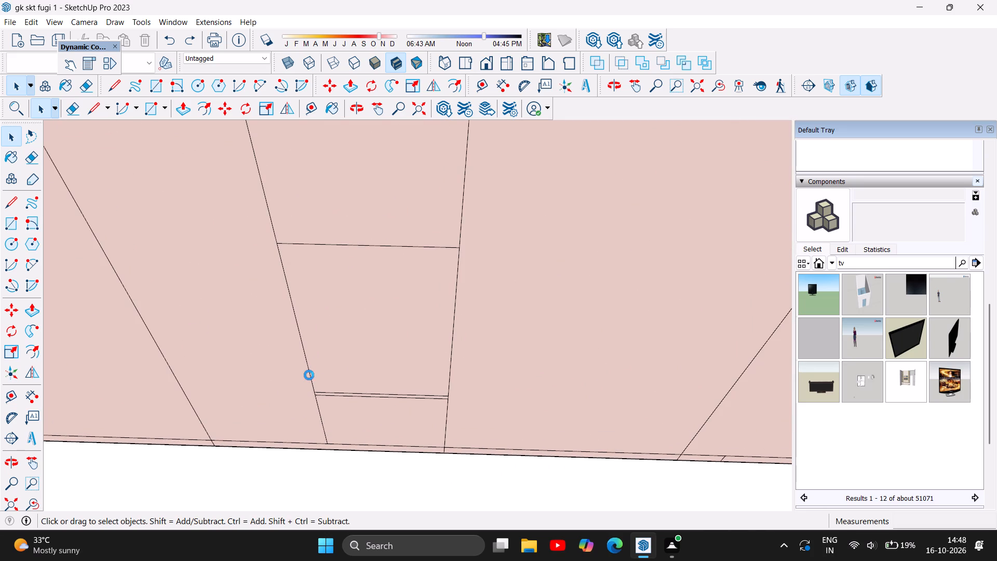
{"action": "scroll", "coordinate": [399, 404], "scroll_direction": "down", "scroll_amount": 1}
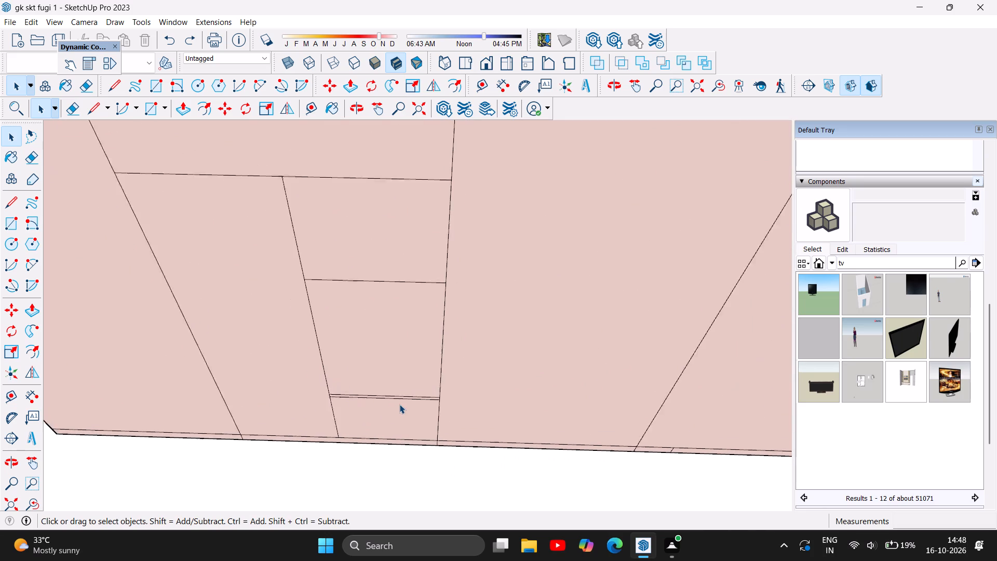
{"action": "scroll", "coordinate": [399, 404], "scroll_direction": "down", "scroll_amount": 7}
{"action": "scroll", "coordinate": [193, 381], "scroll_direction": "up", "scroll_amount": 1}
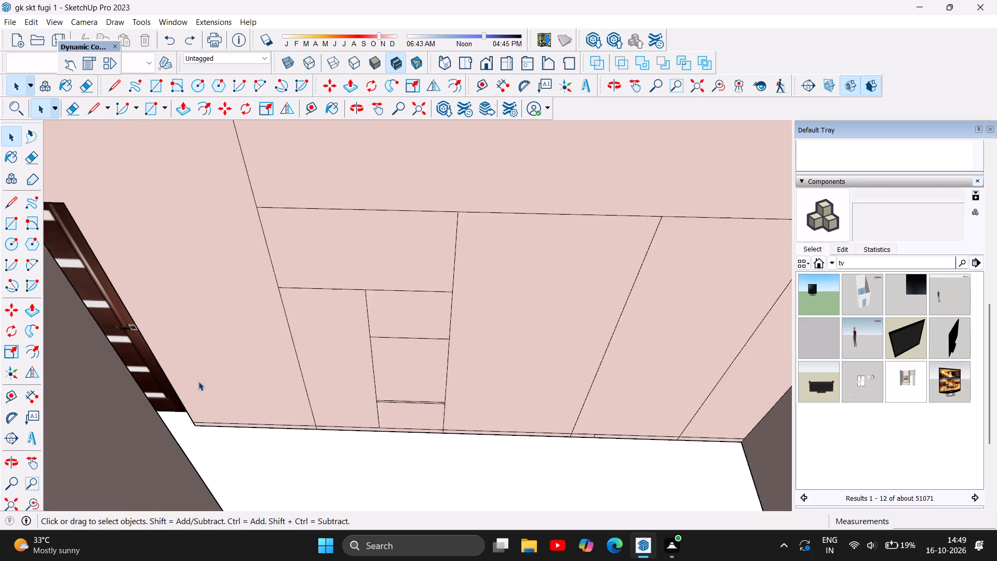
{"action": "scroll", "coordinate": [198, 381], "scroll_direction": "up", "scroll_amount": 1}
{"action": "scroll", "coordinate": [399, 385], "scroll_direction": "up", "scroll_amount": 2}
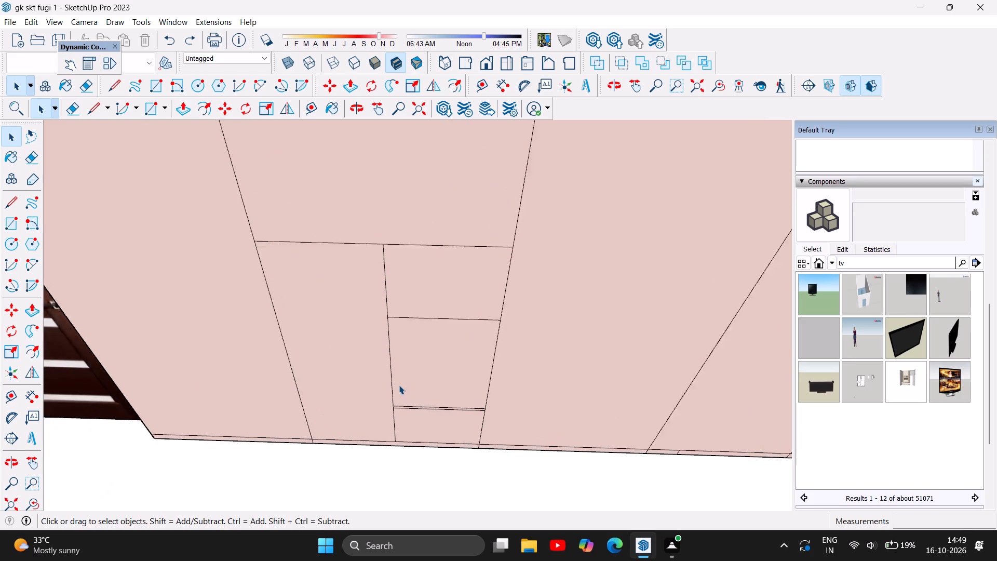
{"action": "scroll", "coordinate": [399, 385], "scroll_direction": "up", "scroll_amount": 3}
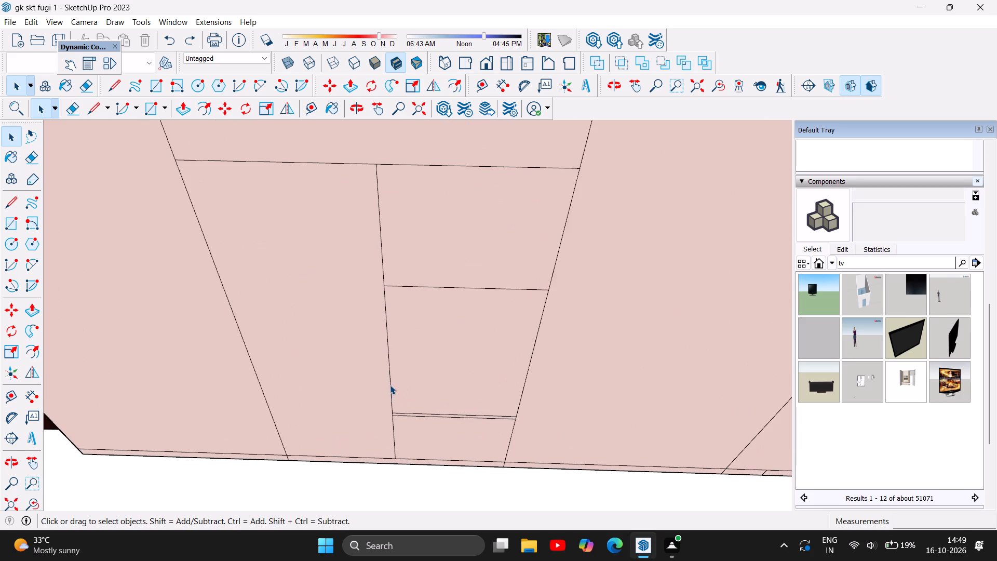
{"action": "scroll", "coordinate": [367, 400], "scroll_direction": "down", "scroll_amount": 3}
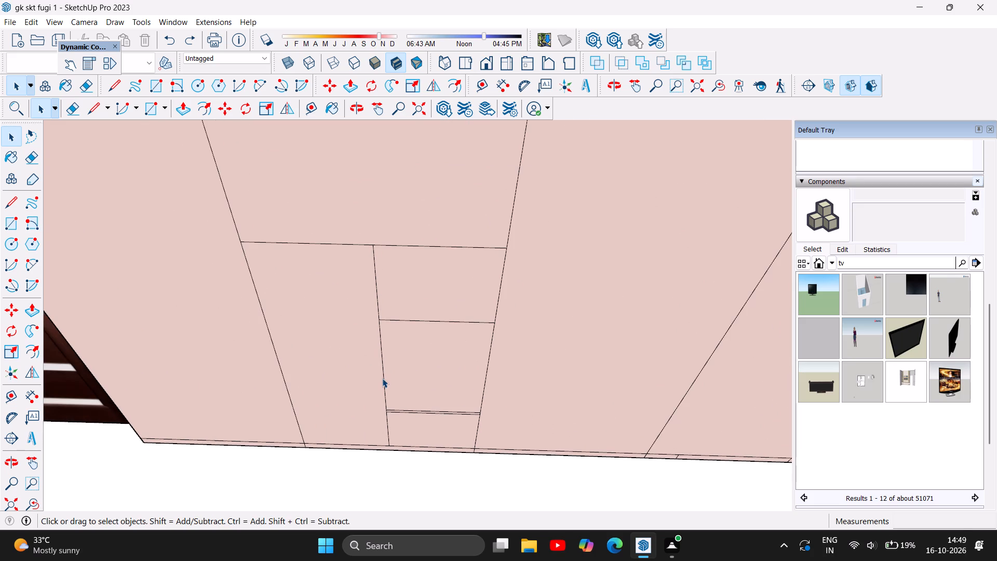
Undo the first bay's whole subdivision: the drawer lines, the mid-bay vertical and the bay's upper horizontal line.
{"action": "left_click", "coordinate": [383, 377]}
{"action": "key", "text": "ctrl+z"}
{"action": "key", "text": "ctrl+z"}
{"action": "key", "text": "ctrl+z"}
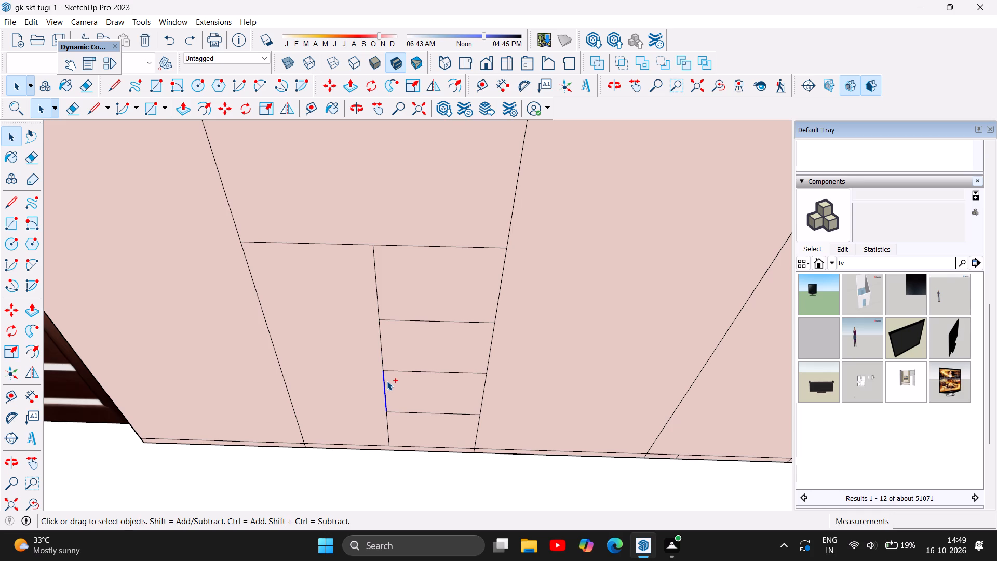
{"action": "key", "text": "ctrl+z"}
{"action": "key", "text": "ctrl+z"}
{"action": "key", "text": "ctrl+z"}
{"action": "key", "text": "ctrl+z"}
{"action": "key", "text": "ctrl+z"}
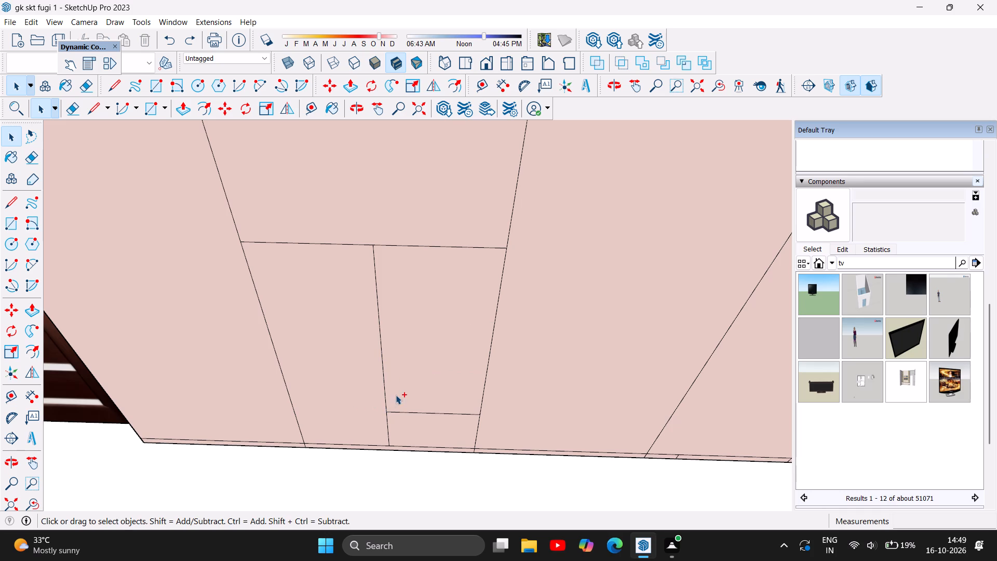
{"action": "key", "text": "ctrl+z"}
{"action": "key", "text": "ctrl+z"}
{"action": "key", "text": "ctrl+z"}
{"action": "key", "text": "ctrl+z"}
{"action": "key", "text": "ctrl+z"}
{"action": "scroll", "coordinate": [353, 405], "scroll_direction": "down", "scroll_amount": 5, "text": "ctrl"}
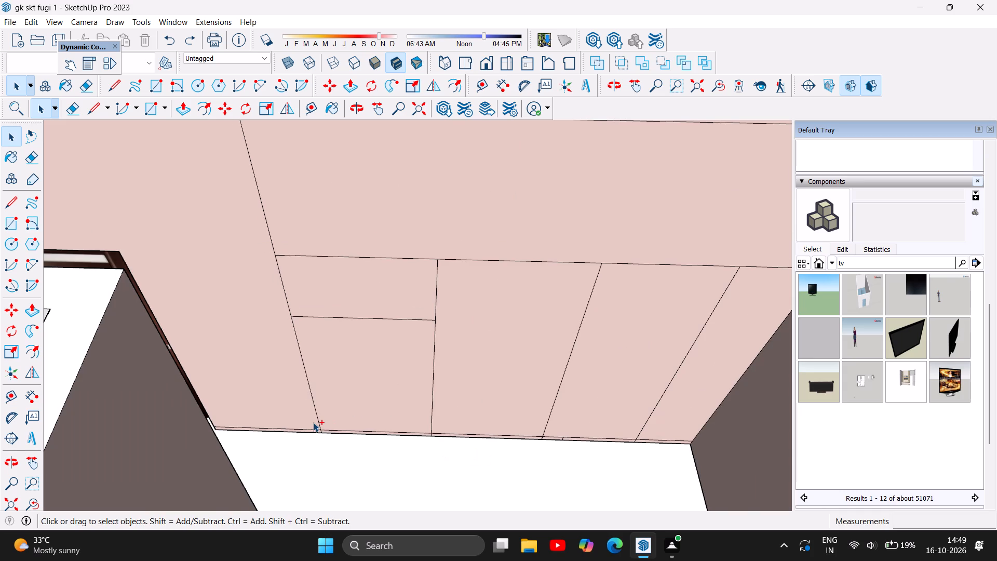
{"action": "key", "text": "ctrl+z"}
Undo the wardrobe's base line and all its vertical dividers, back to the outline with its single full-width horizontal.
{"action": "key", "text": "ctrl+z"}
{"action": "key", "text": "ctrl+z"}
{"action": "key", "text": "ctrl+z"}
{"action": "key", "text": "ctrl+z"}
{"action": "key", "text": "ctrl+z"}
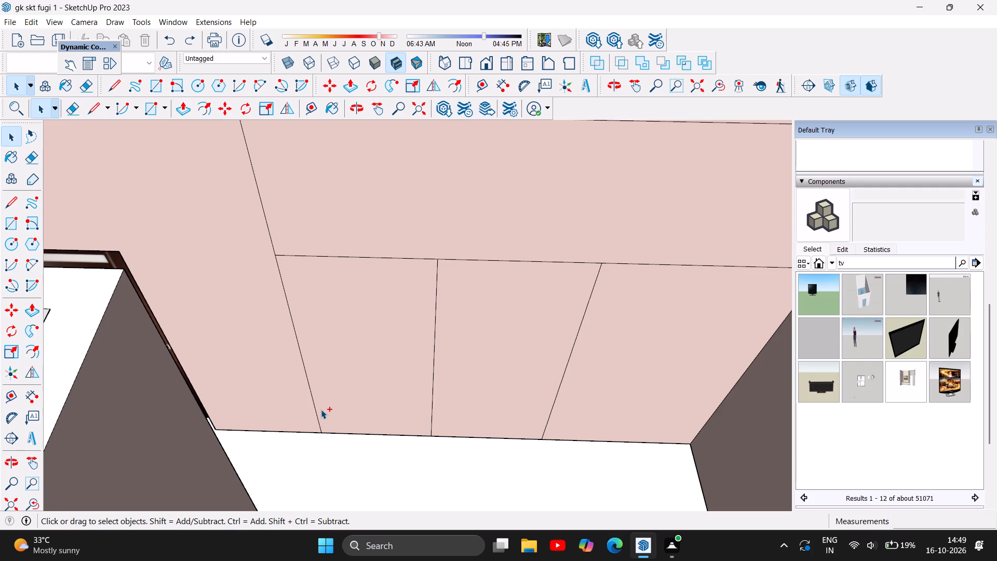
{"action": "key", "text": "ctrl+z"}
{"action": "key", "text": "ctrl+z"}
{"action": "key", "text": "ctrl+z"}
{"action": "key", "text": "ctrl+z"}
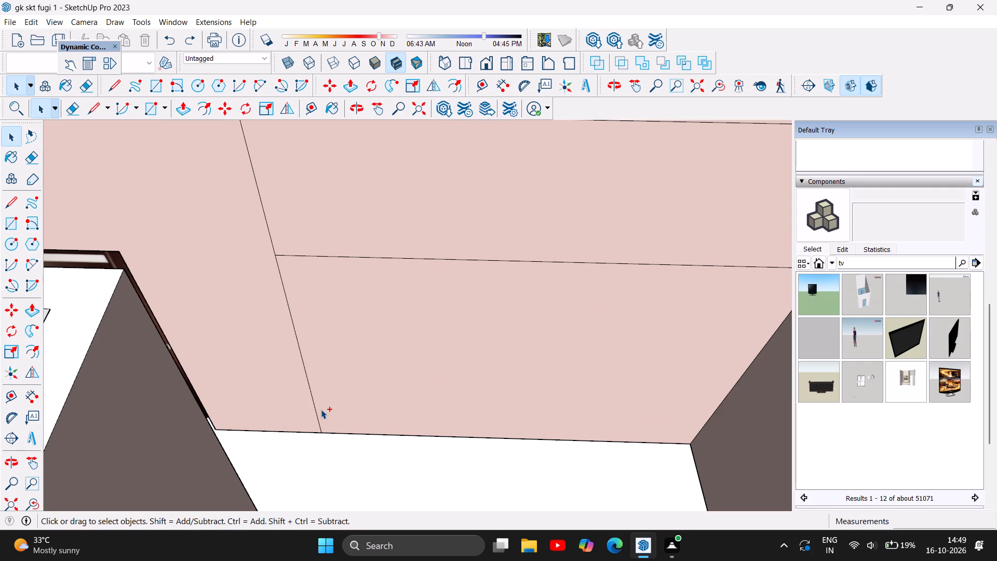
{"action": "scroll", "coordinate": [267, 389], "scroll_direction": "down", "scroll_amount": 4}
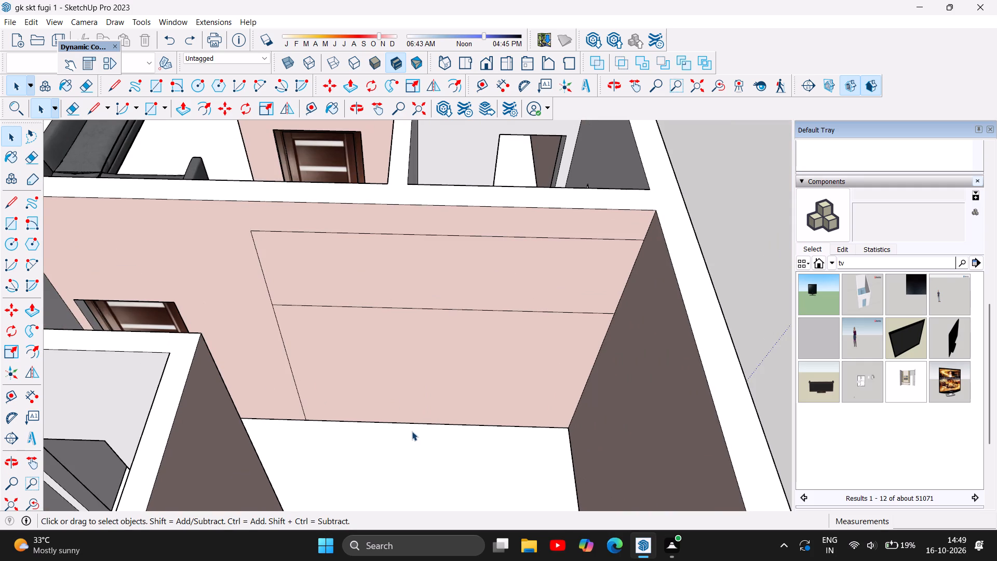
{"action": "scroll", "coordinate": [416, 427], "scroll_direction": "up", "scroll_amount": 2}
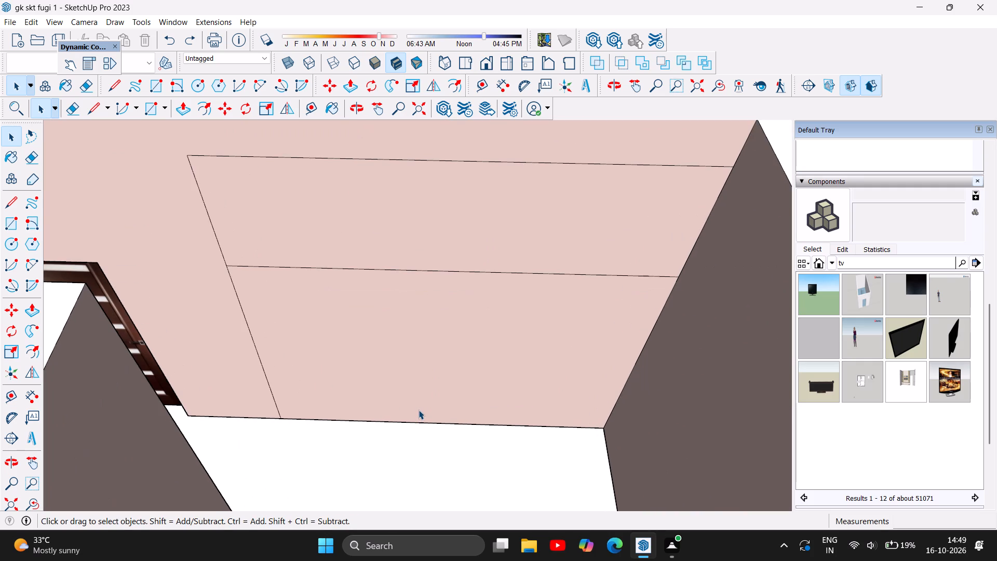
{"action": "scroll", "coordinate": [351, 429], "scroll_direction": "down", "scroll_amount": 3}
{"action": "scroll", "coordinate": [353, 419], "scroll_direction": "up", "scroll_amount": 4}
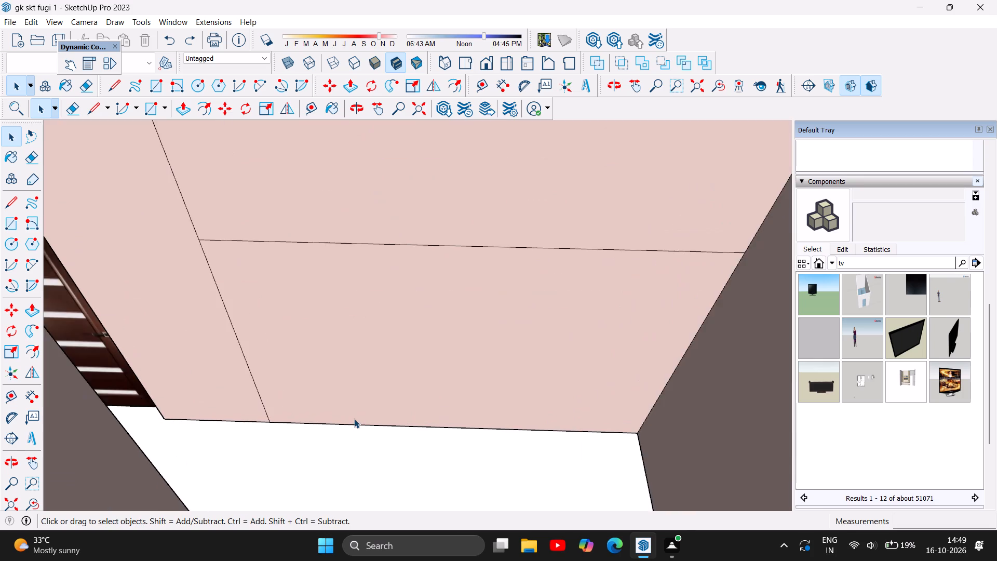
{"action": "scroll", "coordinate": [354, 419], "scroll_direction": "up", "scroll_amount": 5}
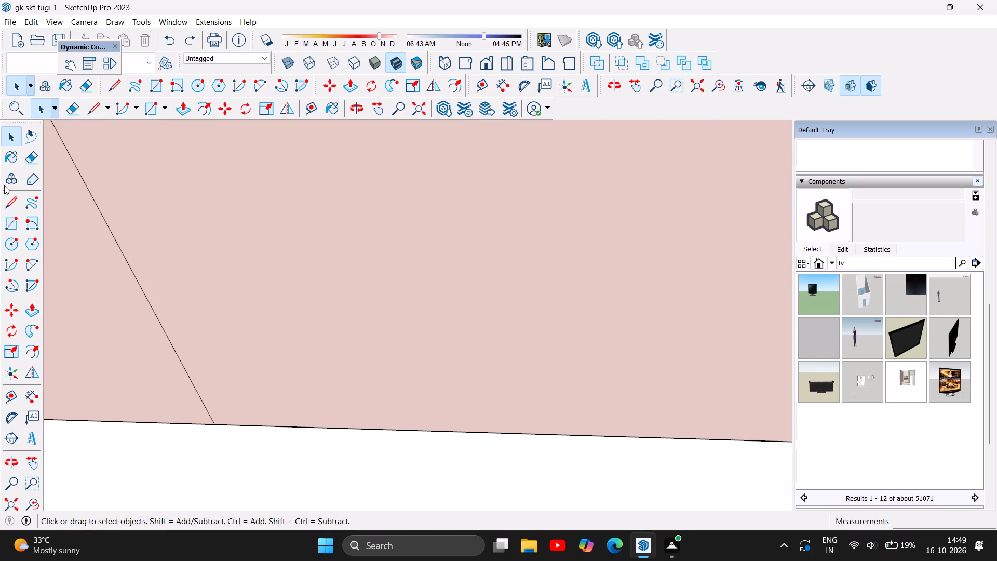
Draw a 2" line segment up the wardrobe's free side edge from the floor to mark the base height.
{"action": "left_click", "coordinate": [15, 199]}
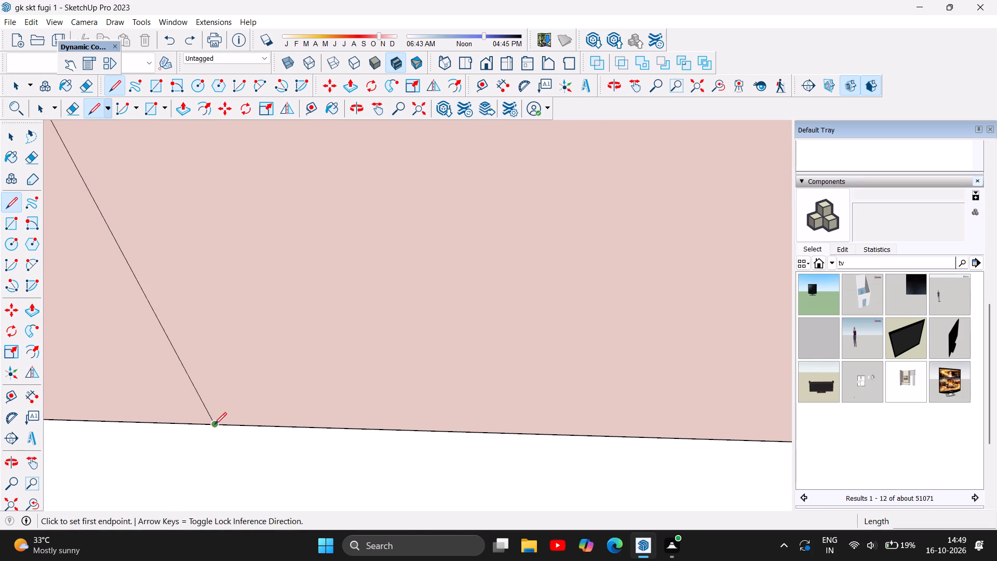
{"action": "left_click", "coordinate": [214, 424]}
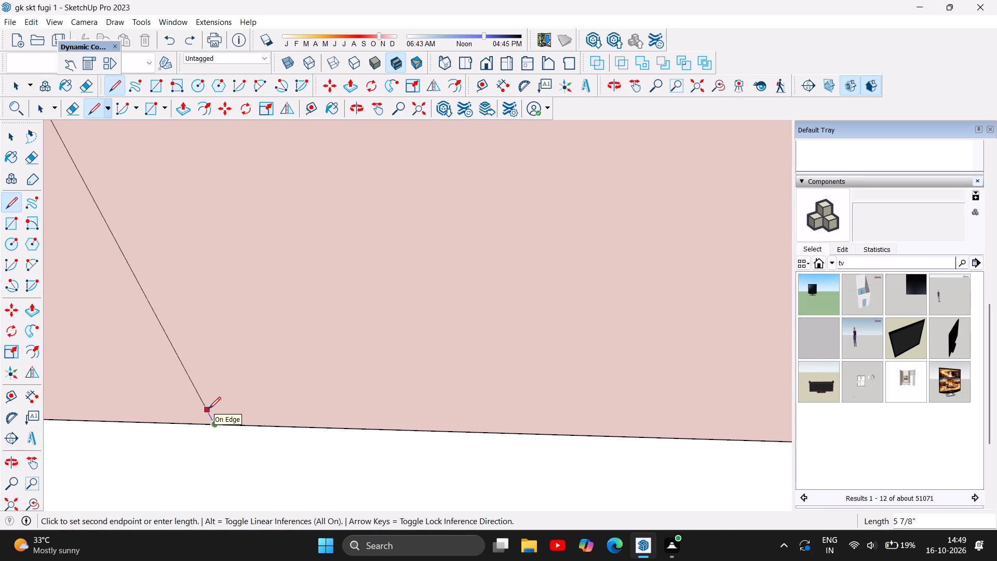
{"action": "key", "text": "2"}
{"action": "key", "text": "Return"}
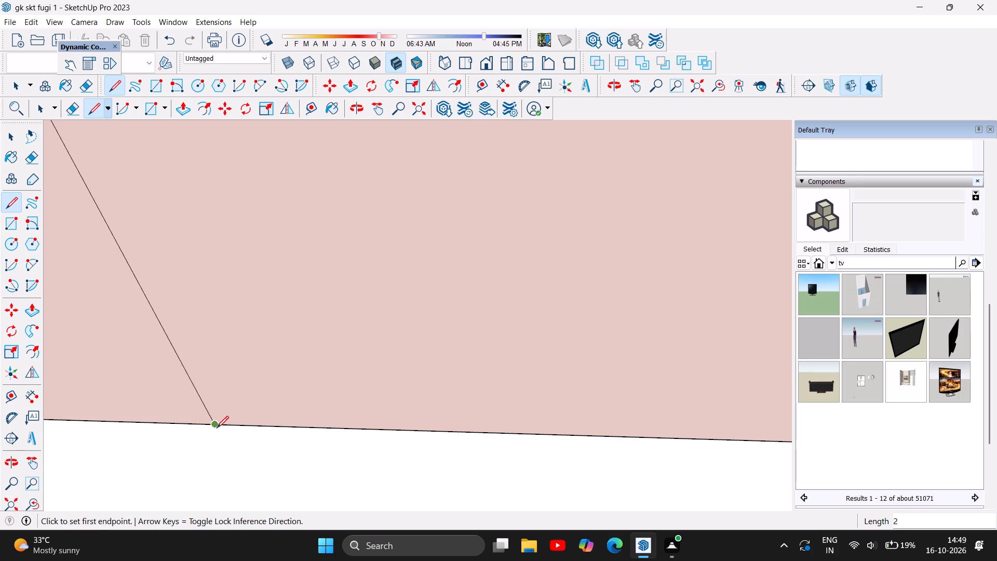
Draw a 10' horizontal base line from the 2" mark across the wardrobe to the adjoining side wall.
{"action": "scroll", "coordinate": [217, 426], "scroll_direction": "up", "scroll_amount": 12}
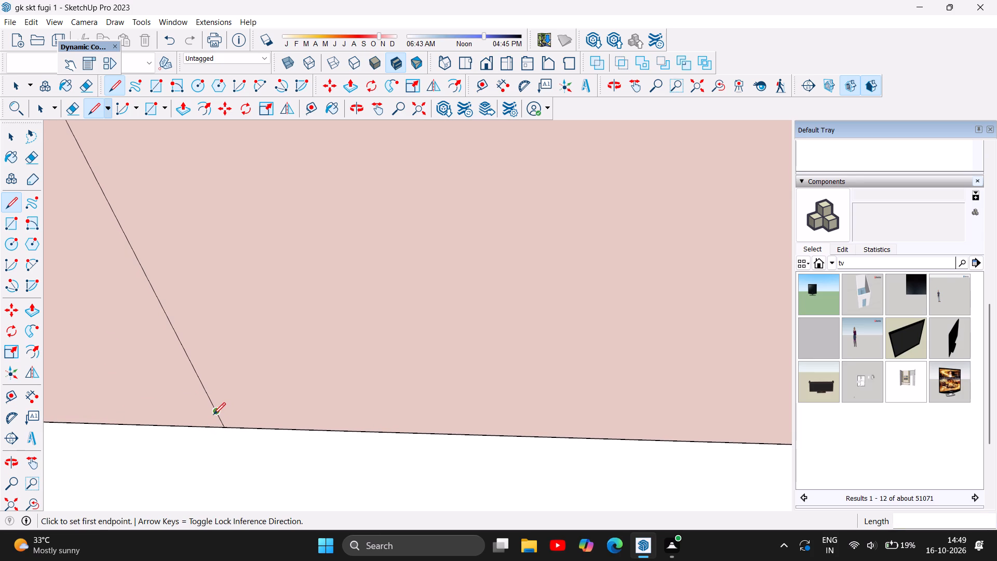
{"action": "left_click", "coordinate": [215, 410]}
{"action": "scroll", "coordinate": [177, 406], "scroll_direction": "down", "scroll_amount": 4}
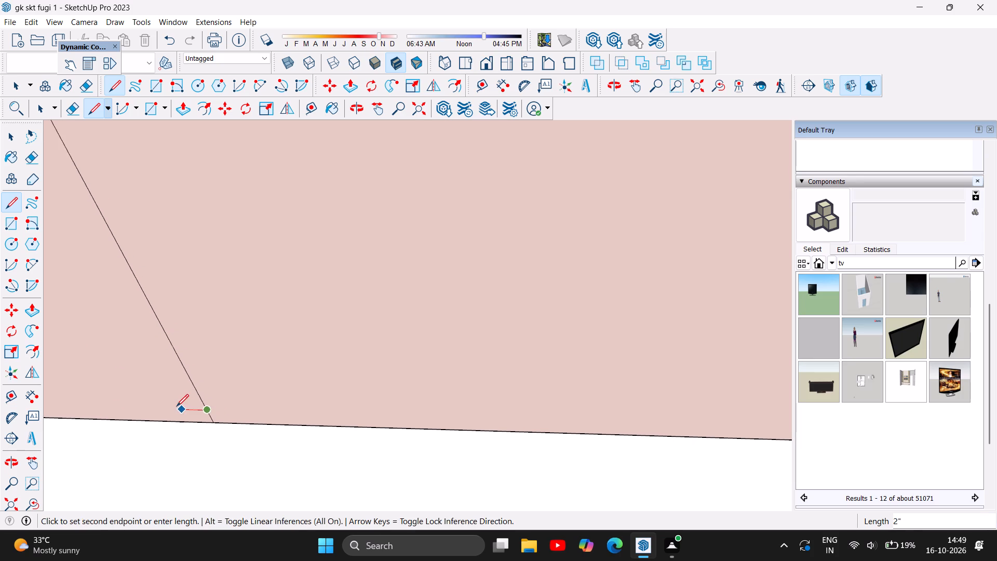
{"action": "scroll", "coordinate": [132, 398], "scroll_direction": "down", "scroll_amount": 10}
{"action": "scroll", "coordinate": [85, 384], "scroll_direction": "down", "scroll_amount": 5}
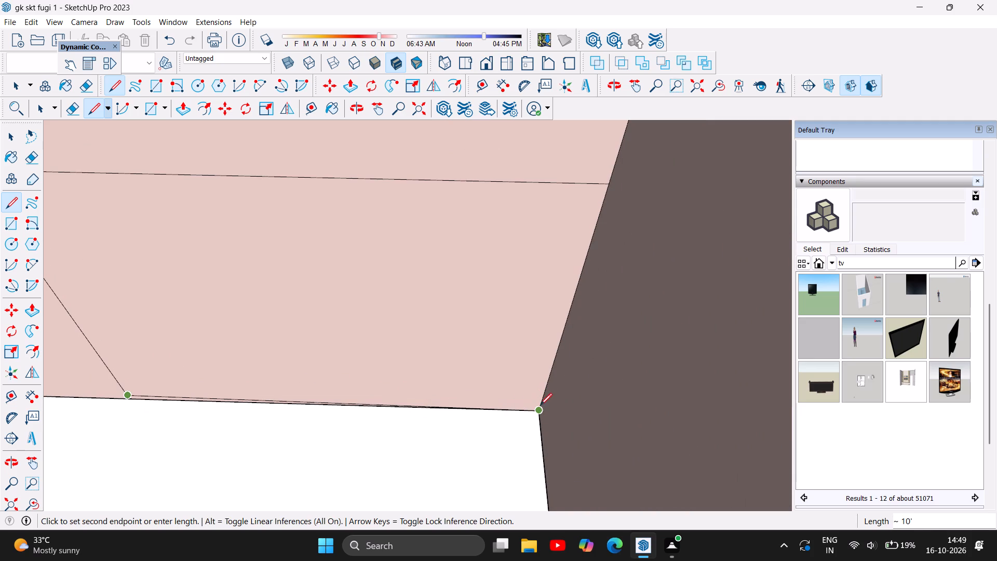
{"action": "scroll", "coordinate": [536, 412], "scroll_direction": "up", "scroll_amount": 5}
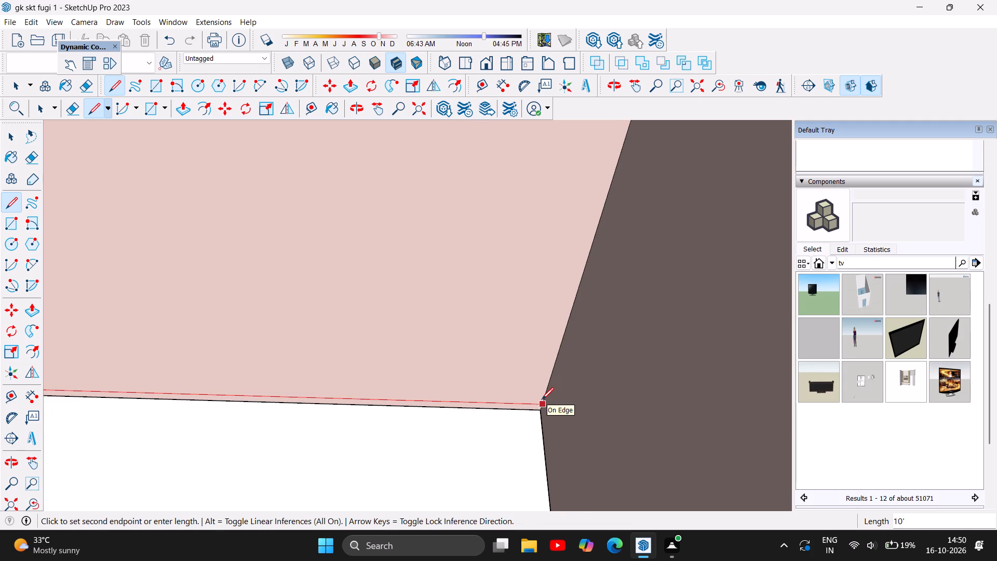
{"action": "scroll", "coordinate": [542, 399], "scroll_direction": "down", "scroll_amount": 5}
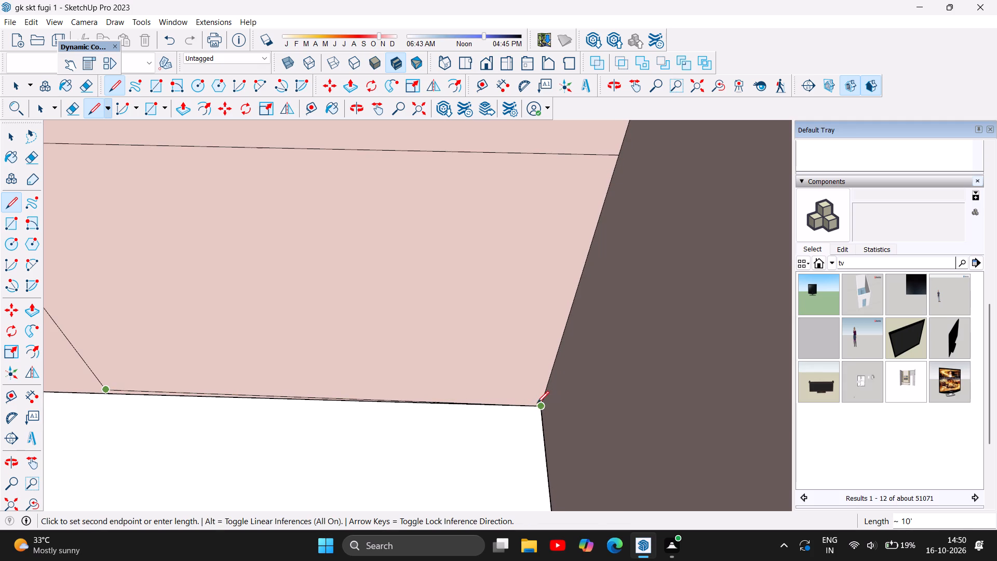
{"action": "scroll", "coordinate": [540, 409], "scroll_direction": "up", "scroll_amount": 4}
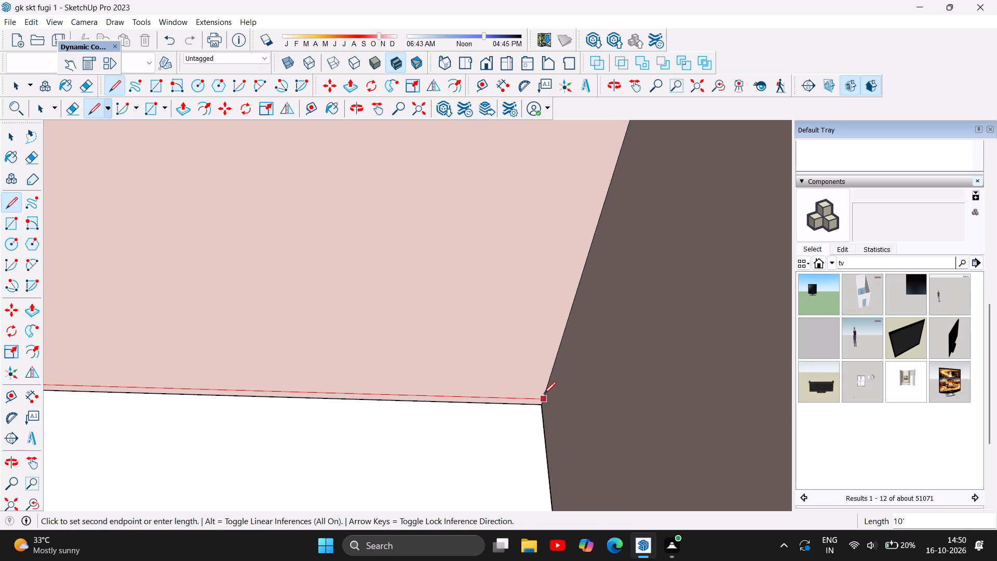
{"action": "scroll", "coordinate": [543, 395], "scroll_direction": "up", "scroll_amount": 5}
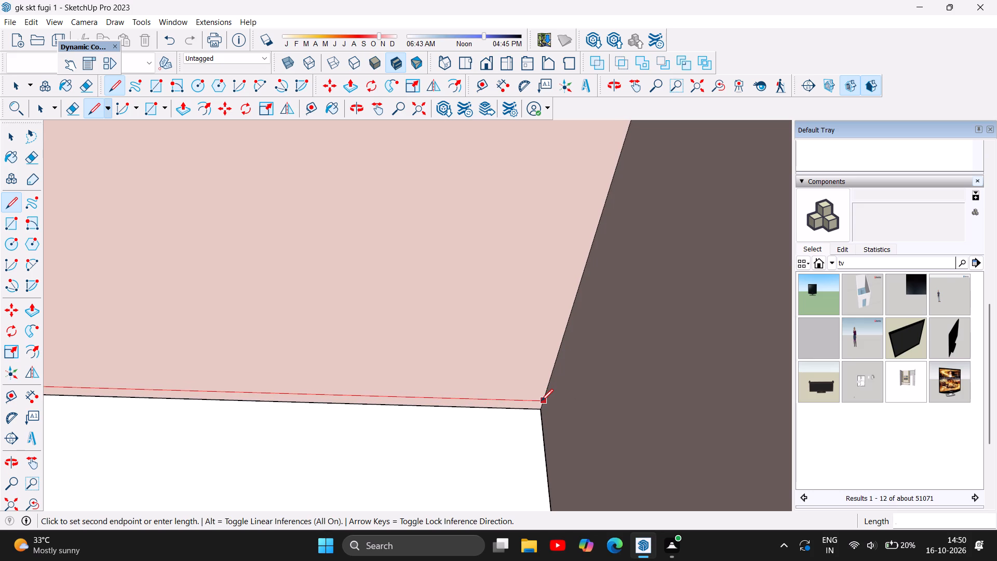
{"action": "scroll", "coordinate": [541, 401], "scroll_direction": "up", "scroll_amount": 1}
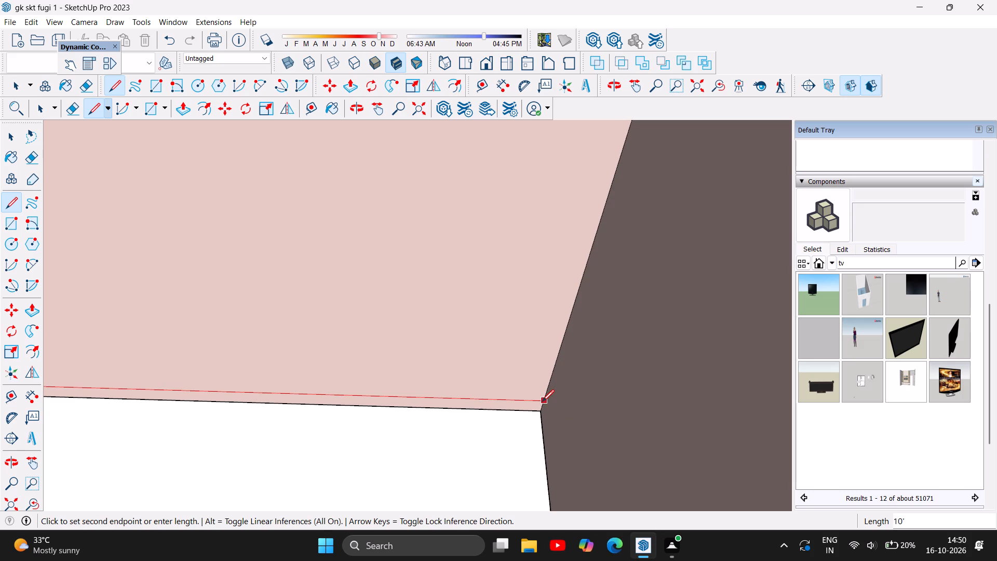
{"action": "left_click", "coordinate": [542, 402]}
{"action": "scroll", "coordinate": [542, 402], "scroll_direction": "down", "scroll_amount": 13}
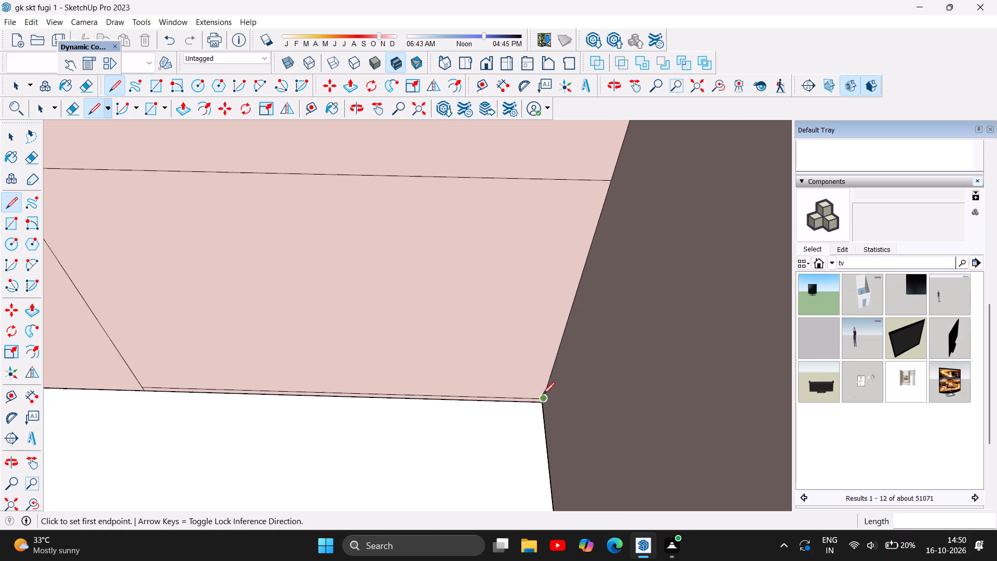
{"action": "scroll", "coordinate": [543, 394], "scroll_direction": "down", "scroll_amount": 3}
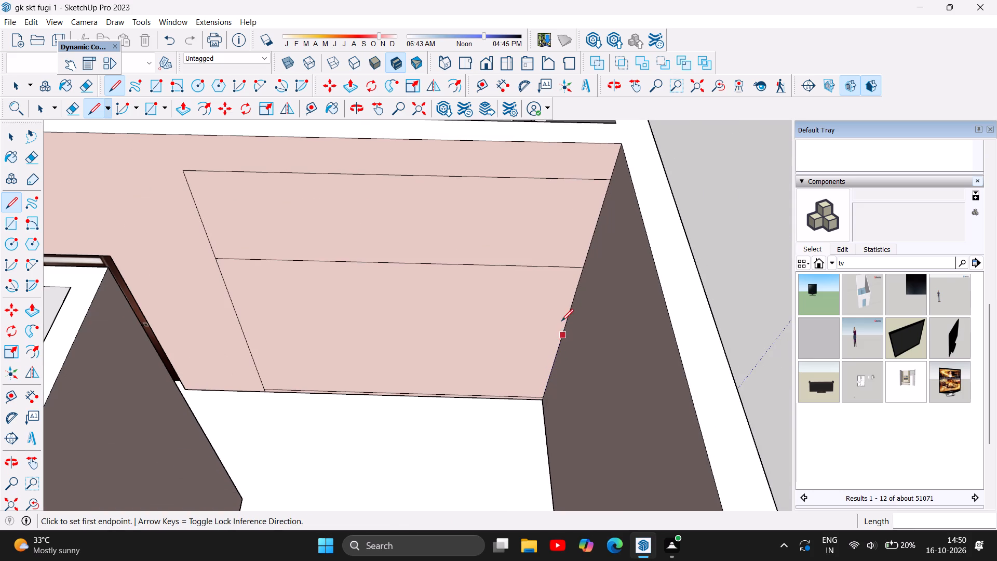
{"action": "left_click", "coordinate": [581, 270]}
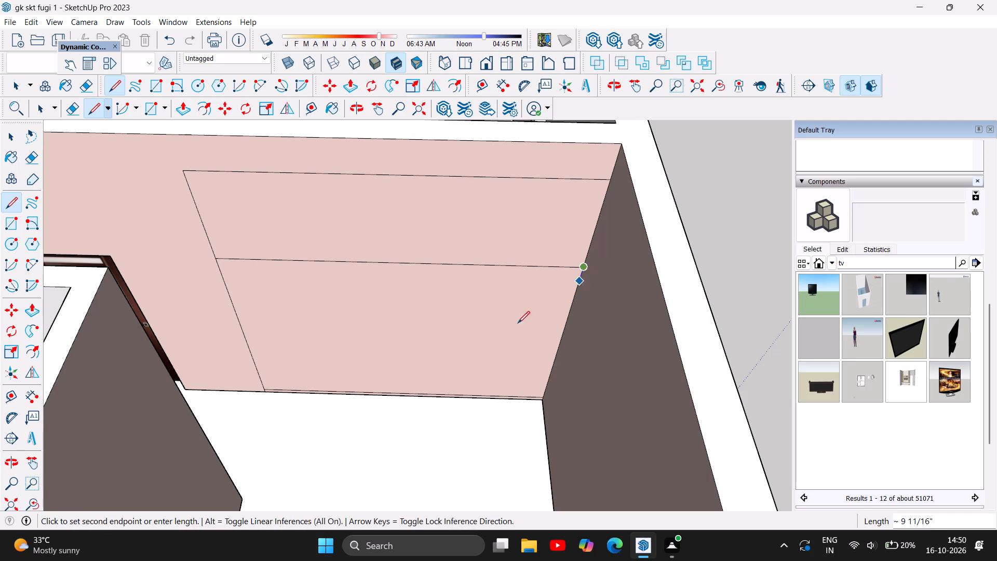
{"action": "key", "text": "Escape"}
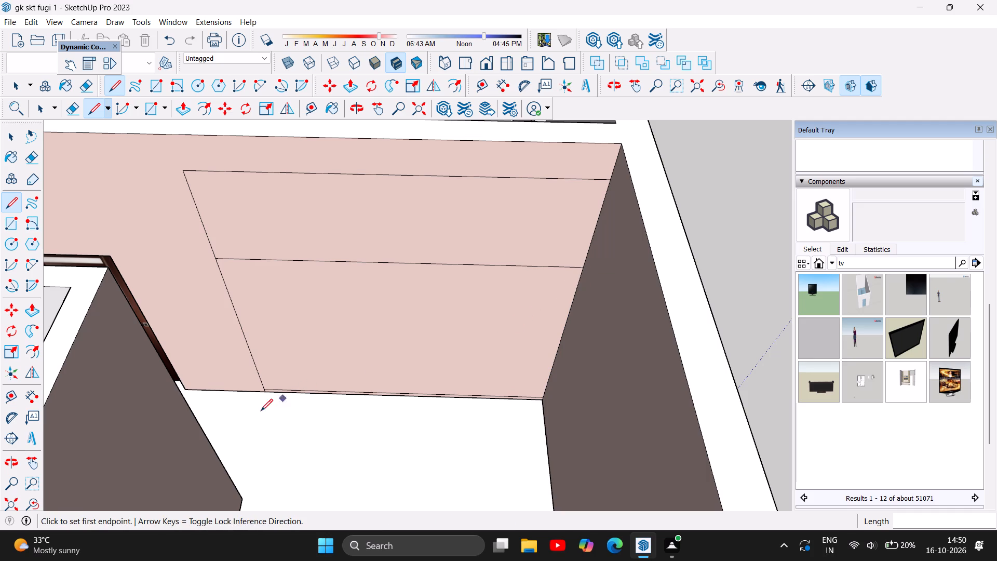
Draw a 0.75" inward line from the wardrobe's free side edge near the base, and a parallel line down to the floor edge.
{"action": "scroll", "coordinate": [285, 391], "scroll_direction": "up", "scroll_amount": 8}
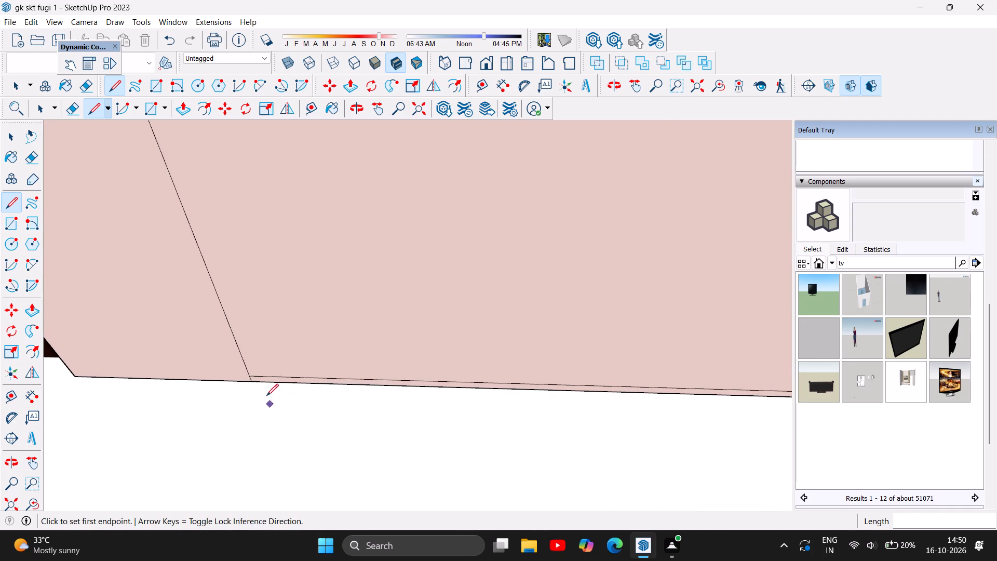
{"action": "left_click", "coordinate": [238, 350]}
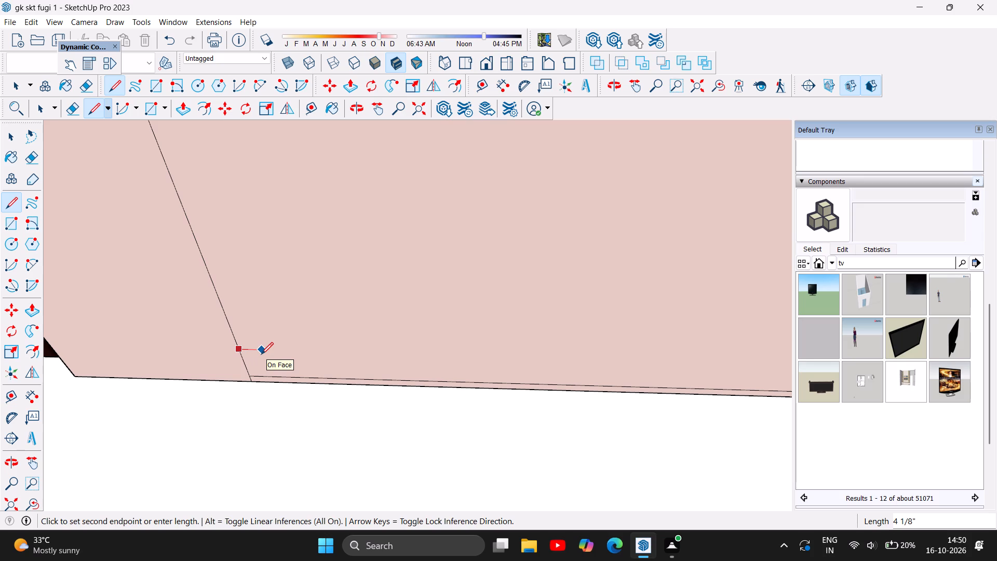
{"action": "type", "text": "0."}
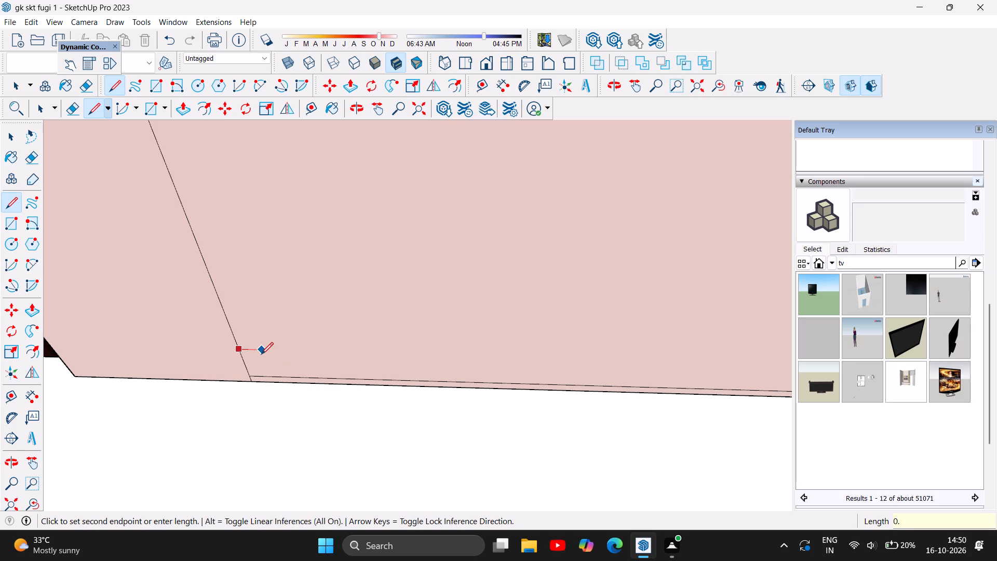
{"action": "key", "text": "7"}
{"action": "key", "text": "5"}
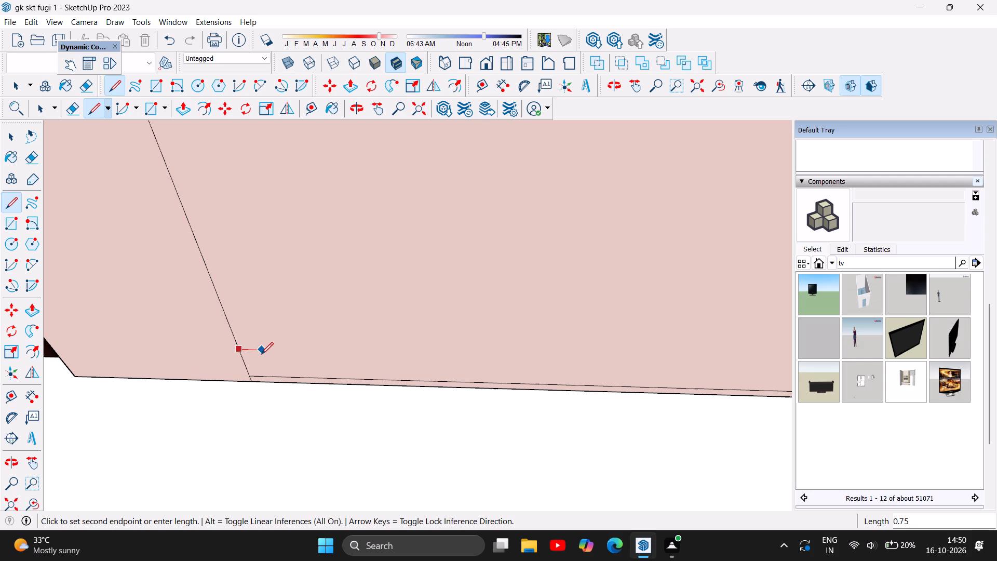
{"action": "key", "text": "Return"}
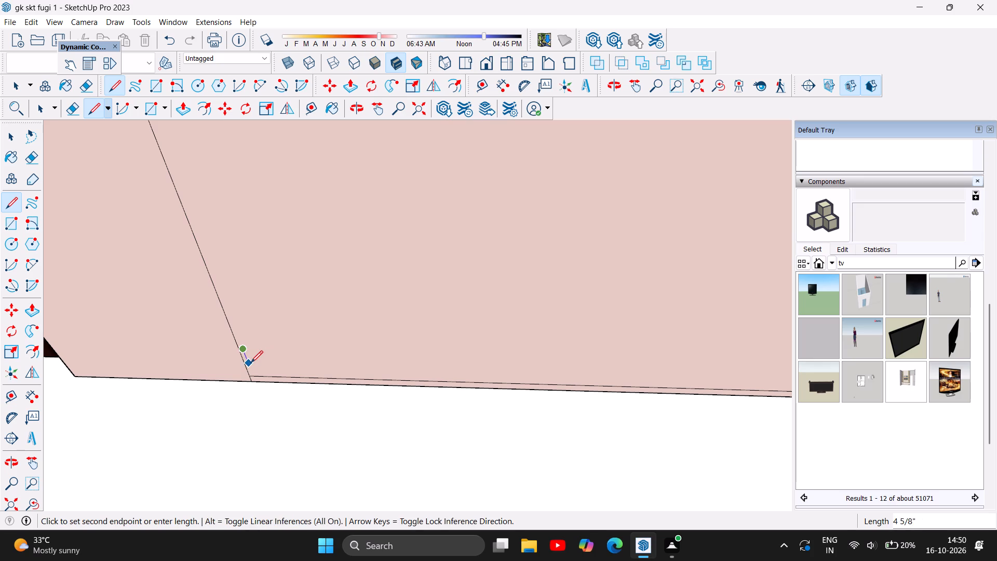
{"action": "scroll", "coordinate": [245, 380], "scroll_direction": "up", "scroll_amount": 4}
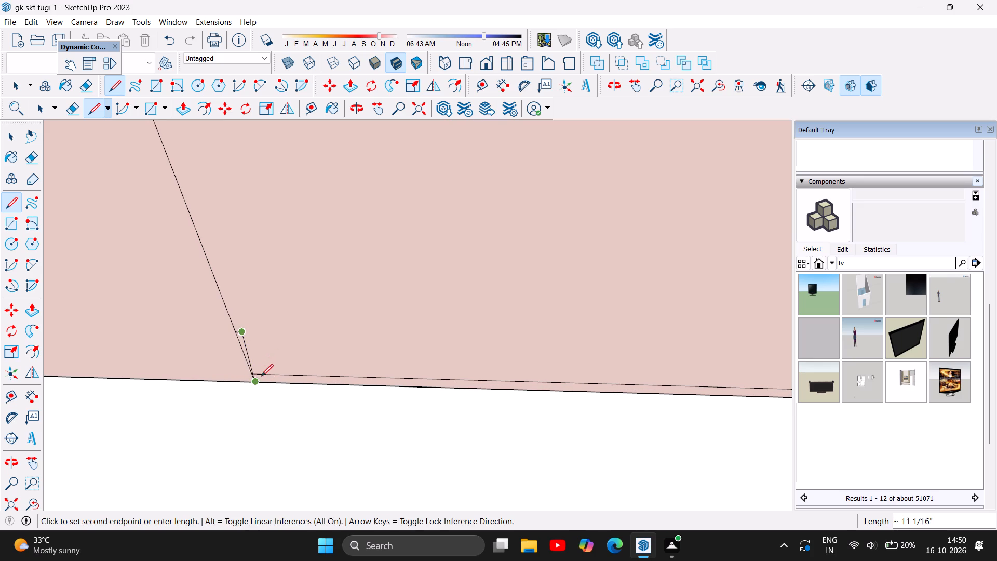
{"action": "scroll", "coordinate": [254, 378], "scroll_direction": "up", "scroll_amount": 7}
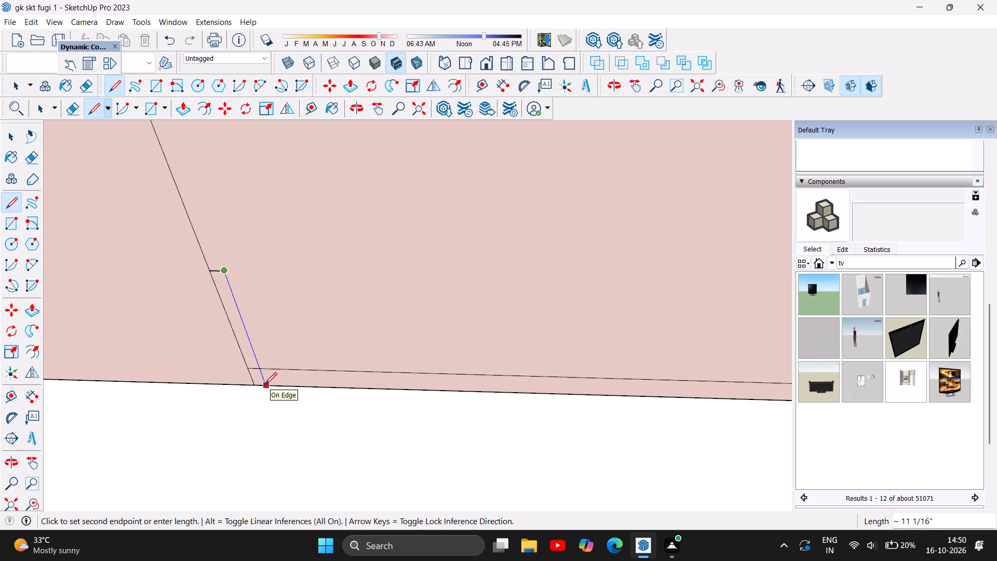
{"action": "left_click", "coordinate": [265, 384]}
{"action": "key", "text": "Escape"}
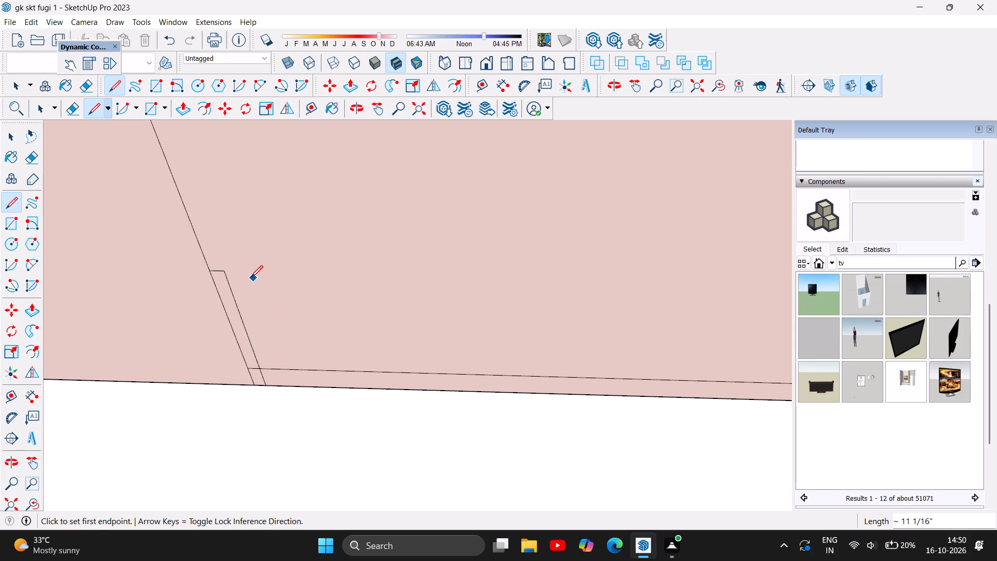
Extend the side panel's inner line from the 0.75" offset point up to the wardrobe's top edge.
{"action": "left_click", "coordinate": [223, 270]}
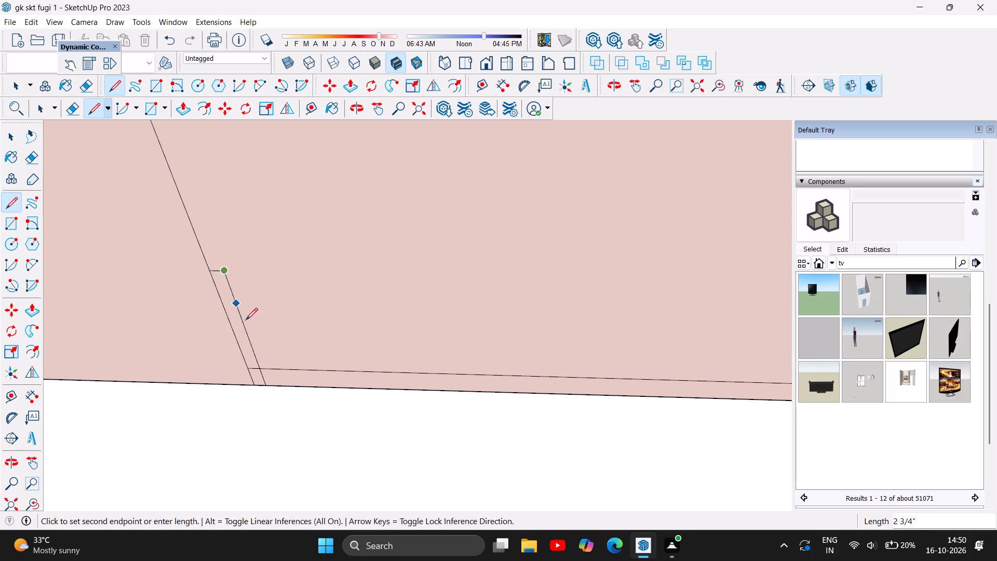
{"action": "scroll", "coordinate": [248, 334], "scroll_direction": "down", "scroll_amount": 5}
{"action": "scroll", "coordinate": [265, 391], "scroll_direction": "down", "scroll_amount": 16}
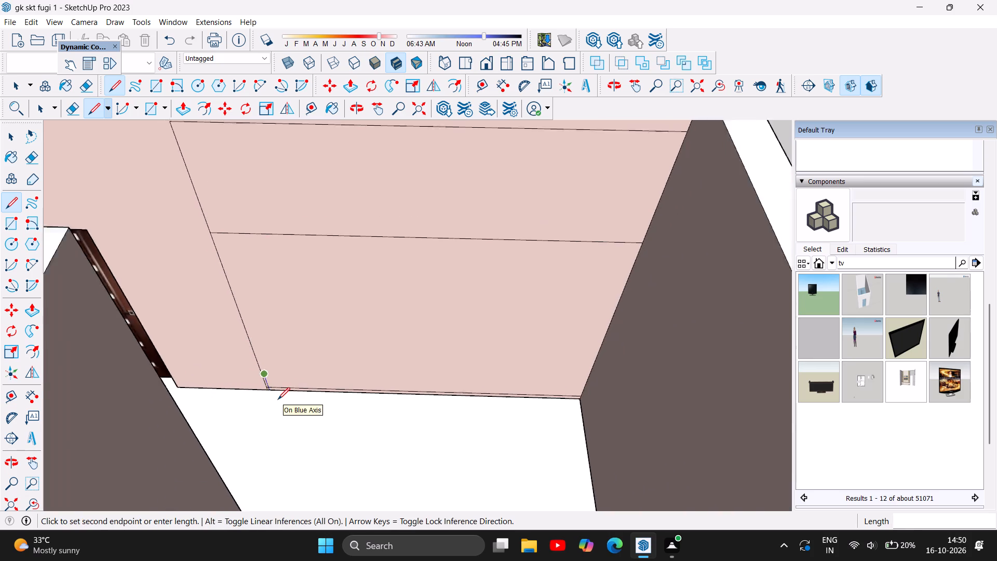
{"action": "scroll", "coordinate": [278, 399], "scroll_direction": "down", "scroll_amount": 2}
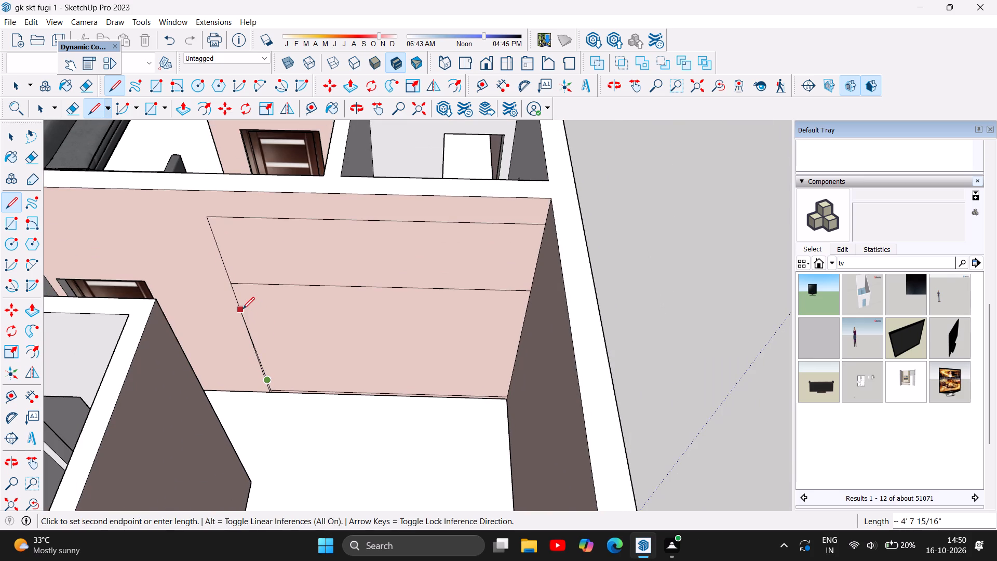
{"action": "scroll", "coordinate": [233, 282], "scroll_direction": "up", "scroll_amount": 4}
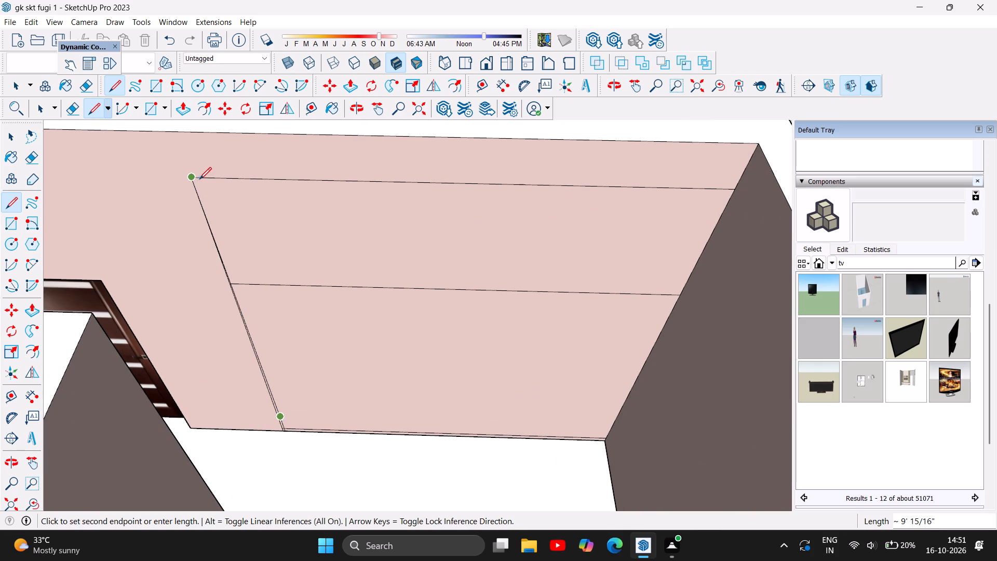
{"action": "scroll", "coordinate": [195, 177], "scroll_direction": "up", "scroll_amount": 8}
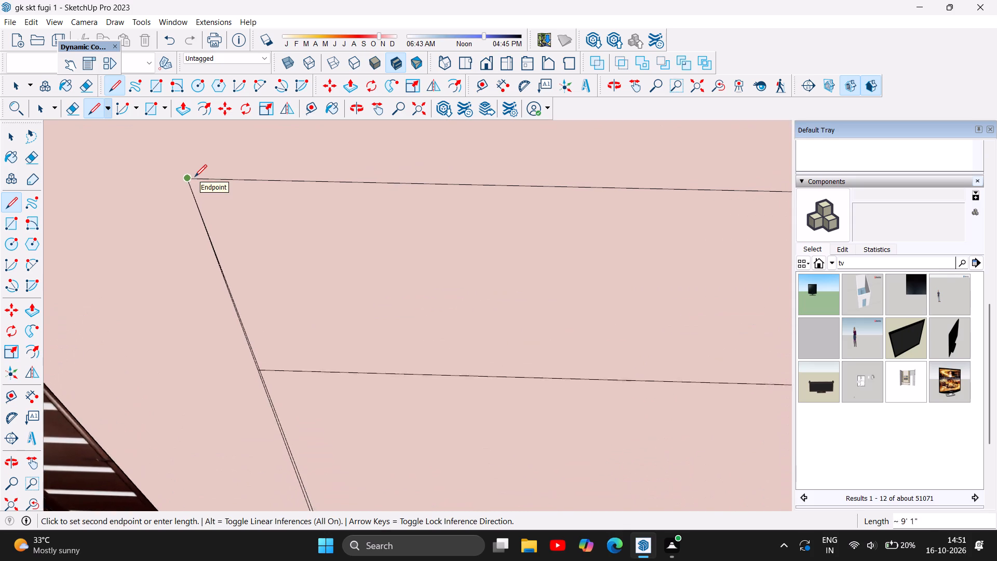
{"action": "scroll", "coordinate": [195, 177], "scroll_direction": "up", "scroll_amount": 3}
{"action": "left_click", "coordinate": [195, 177]}
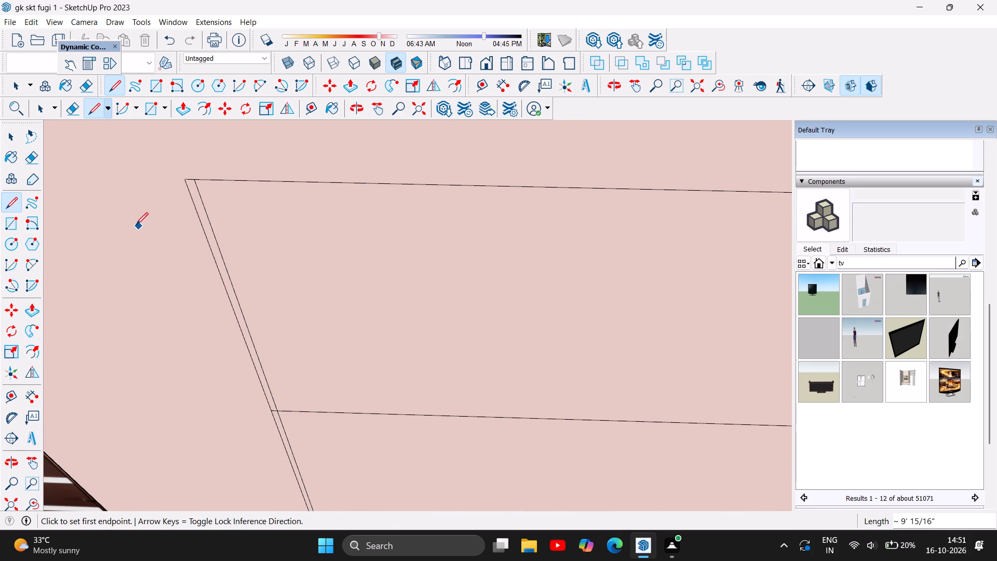
Start a line where the full-width middle horizontal meets the wardrobe's free side edge.
{"action": "scroll", "coordinate": [134, 223], "scroll_direction": "down", "scroll_amount": 16}
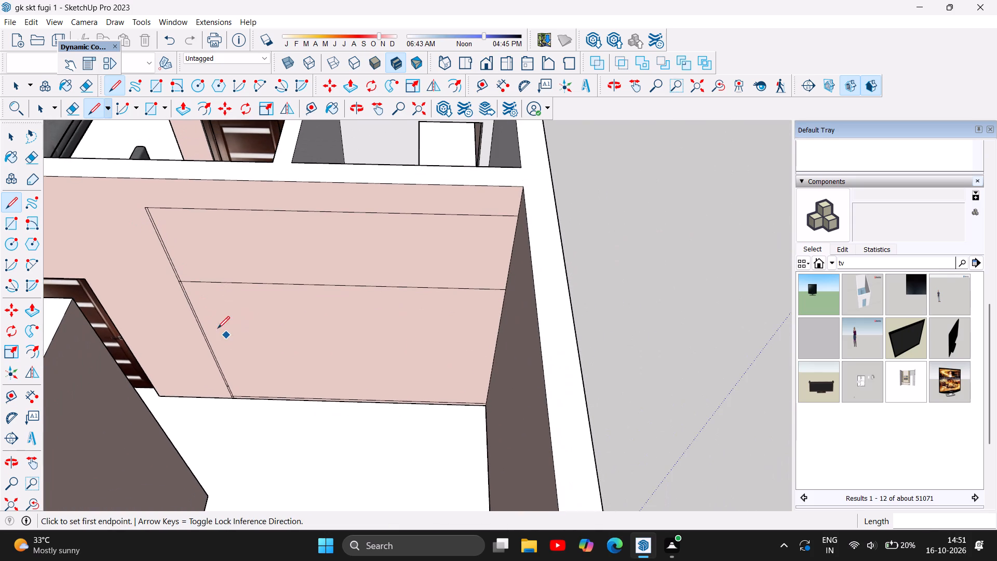
{"action": "scroll", "coordinate": [169, 282], "scroll_direction": "up", "scroll_amount": 14}
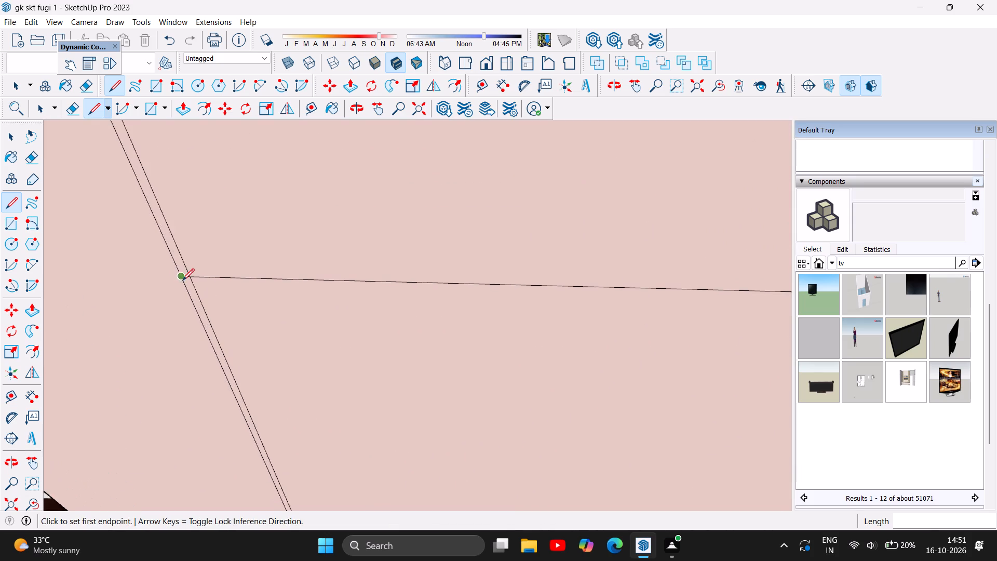
{"action": "scroll", "coordinate": [182, 280], "scroll_direction": "up", "scroll_amount": 3}
{"action": "left_click", "coordinate": [179, 278]}
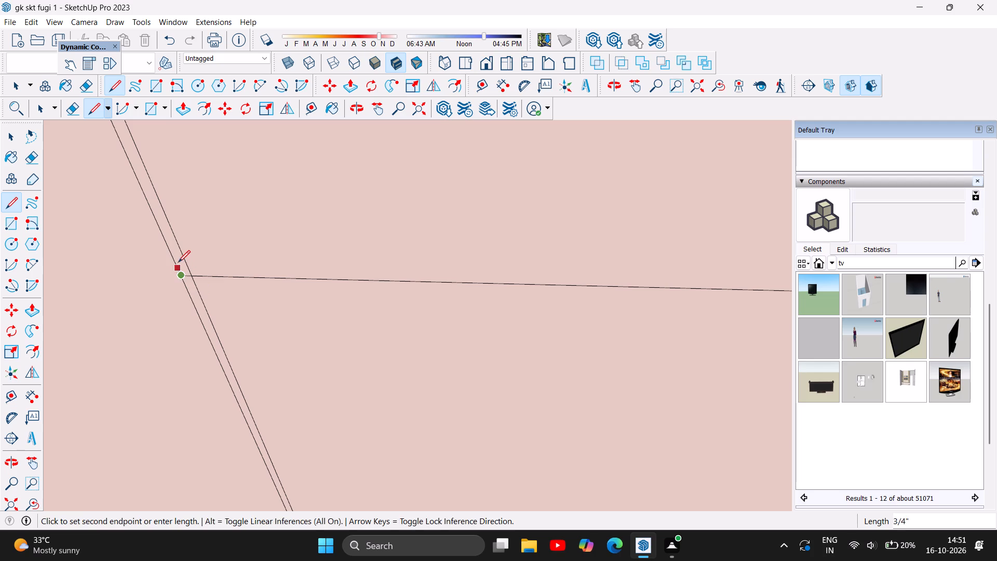
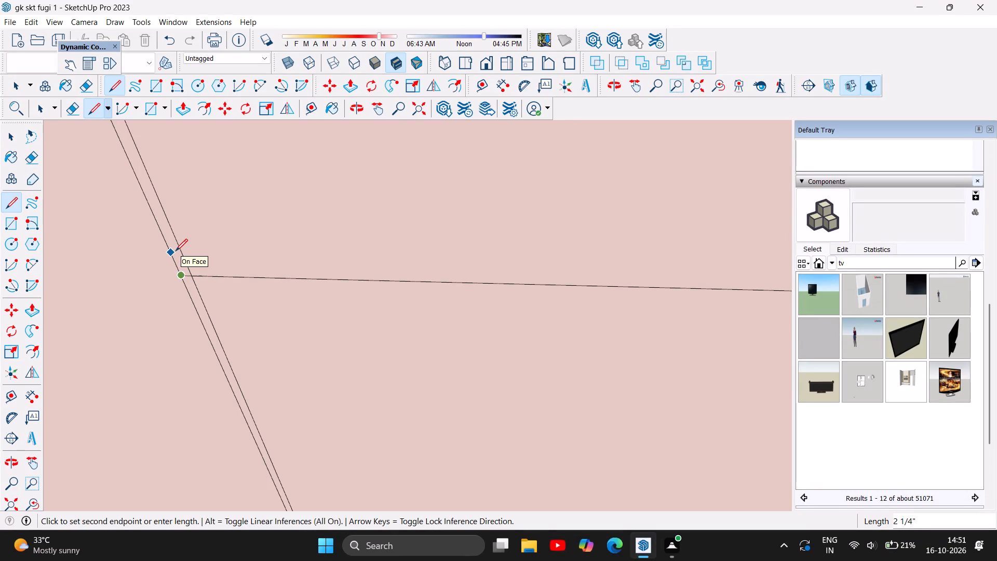
Draw a 10' horizontal line across the pink wall to its far edge, 1" above the existing middle line.
{"action": "key", "text": "1"}
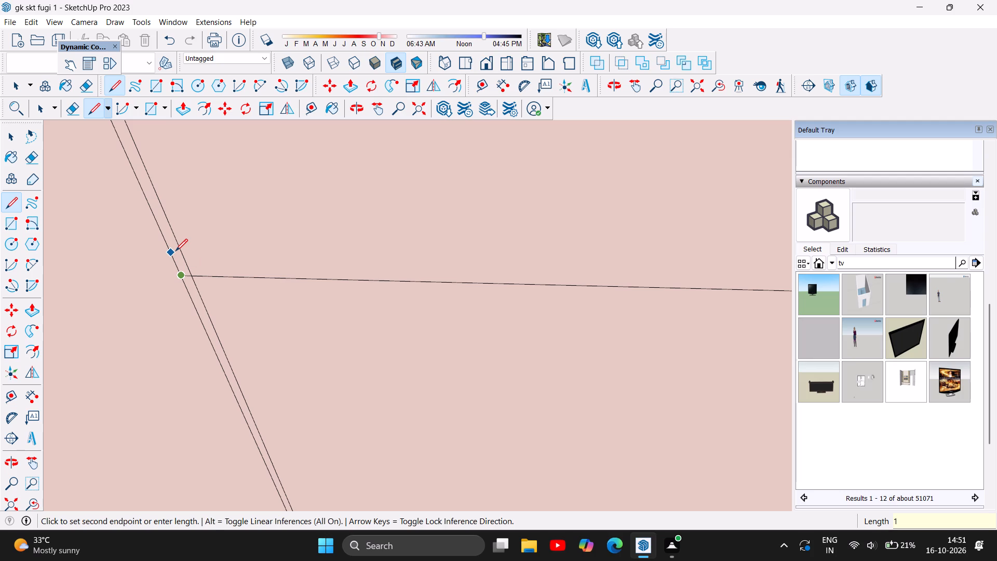
{"action": "key", "text": "Return"}
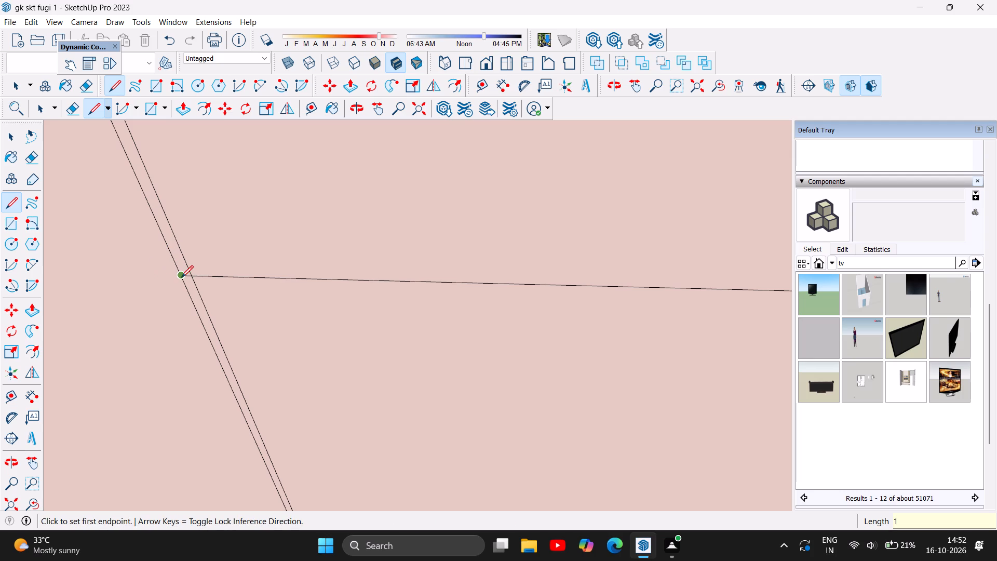
{"action": "left_click", "coordinate": [177, 266]}
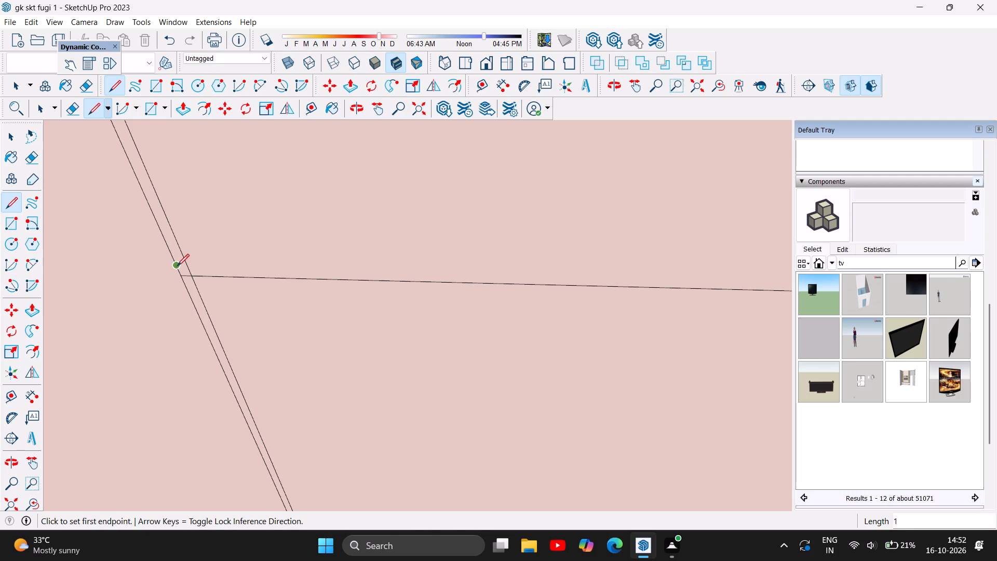
{"action": "scroll", "coordinate": [154, 259], "scroll_direction": "down", "scroll_amount": 16}
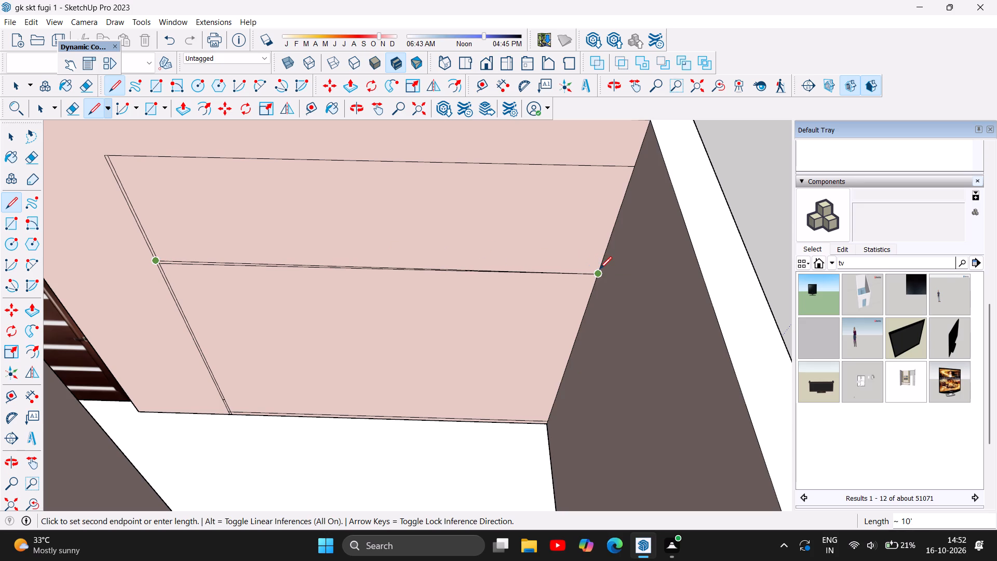
{"action": "scroll", "coordinate": [594, 275], "scroll_direction": "up", "scroll_amount": 5}
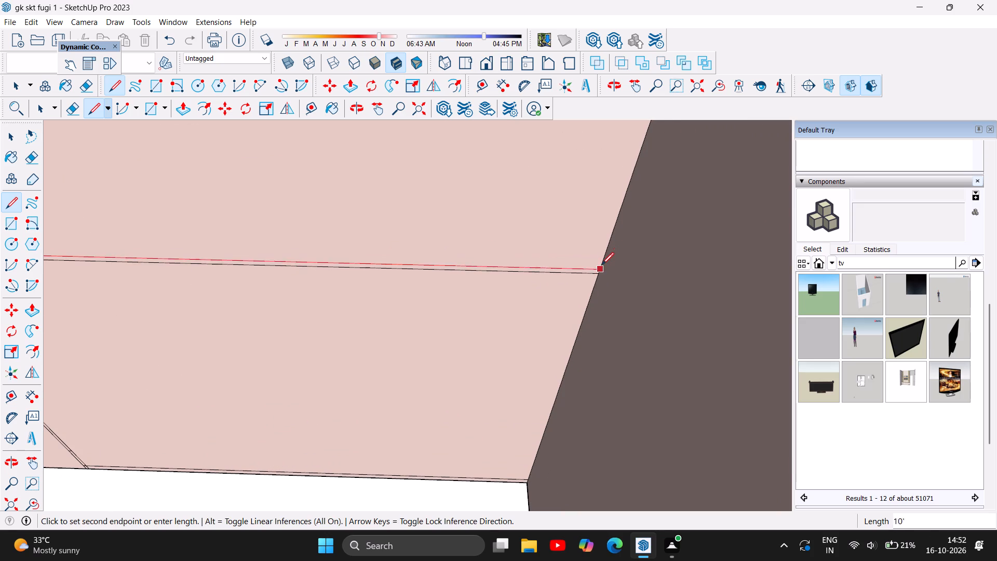
{"action": "scroll", "coordinate": [600, 270], "scroll_direction": "up", "scroll_amount": 6}
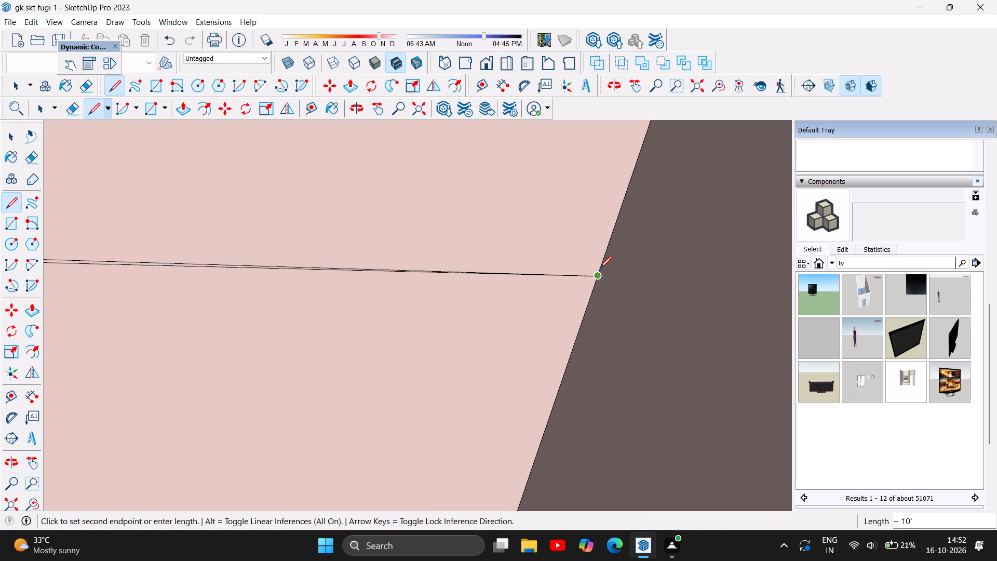
{"action": "left_click", "coordinate": [600, 266]}
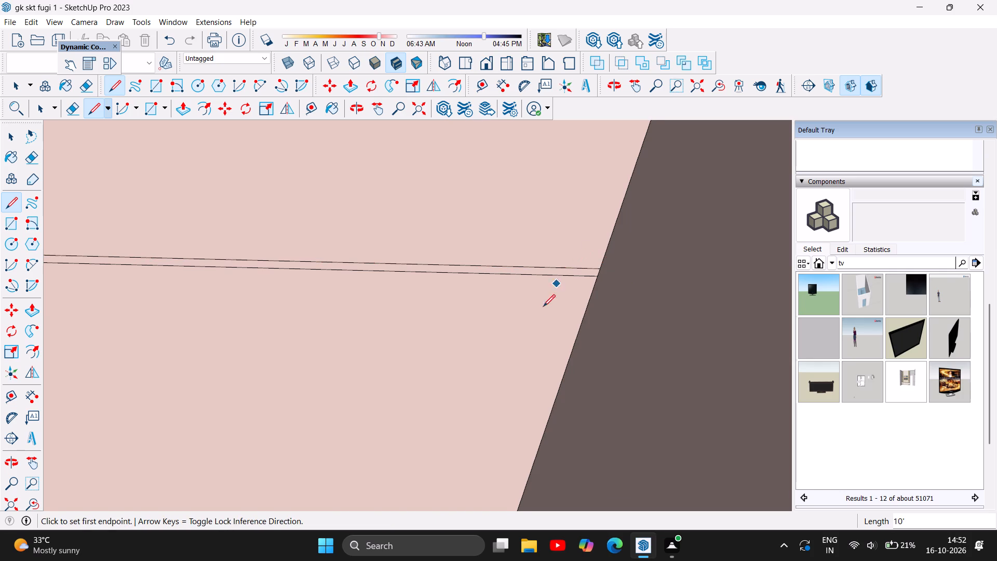
Draw an 18" line along the wall's bottom strip, starting from the inner bottom corner of the long vertical strip.
{"action": "scroll", "coordinate": [538, 314], "scroll_direction": "down", "scroll_amount": 12}
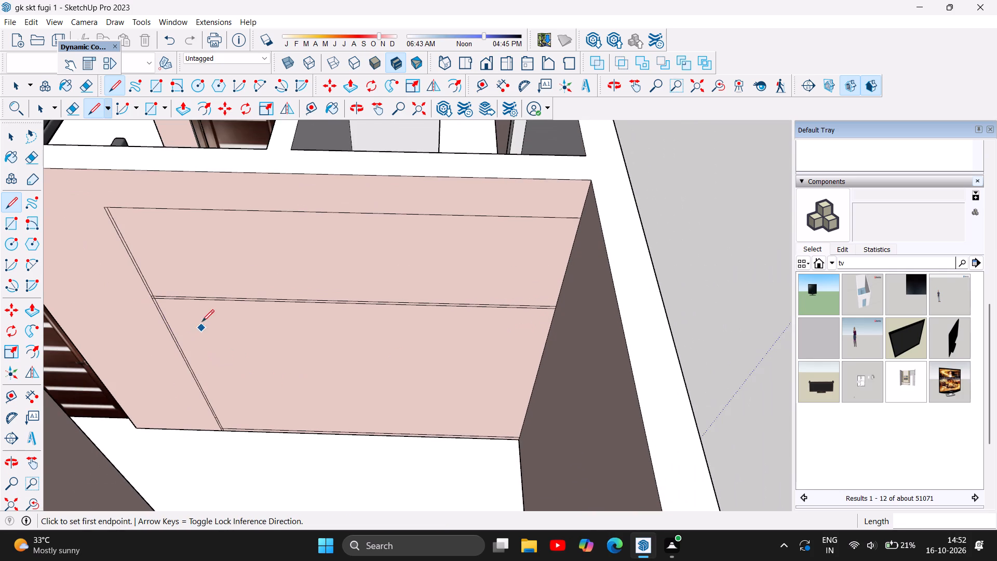
{"action": "scroll", "coordinate": [199, 310], "scroll_direction": "up", "scroll_amount": 2}
{"action": "scroll", "coordinate": [253, 303], "scroll_direction": "down", "scroll_amount": 4}
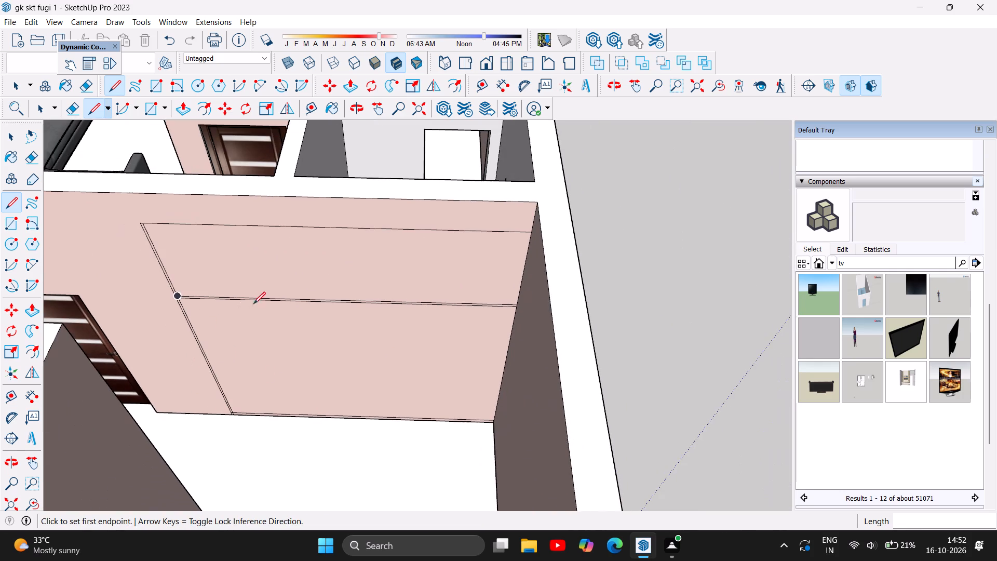
{"action": "scroll", "coordinate": [244, 409], "scroll_direction": "up", "scroll_amount": 3}
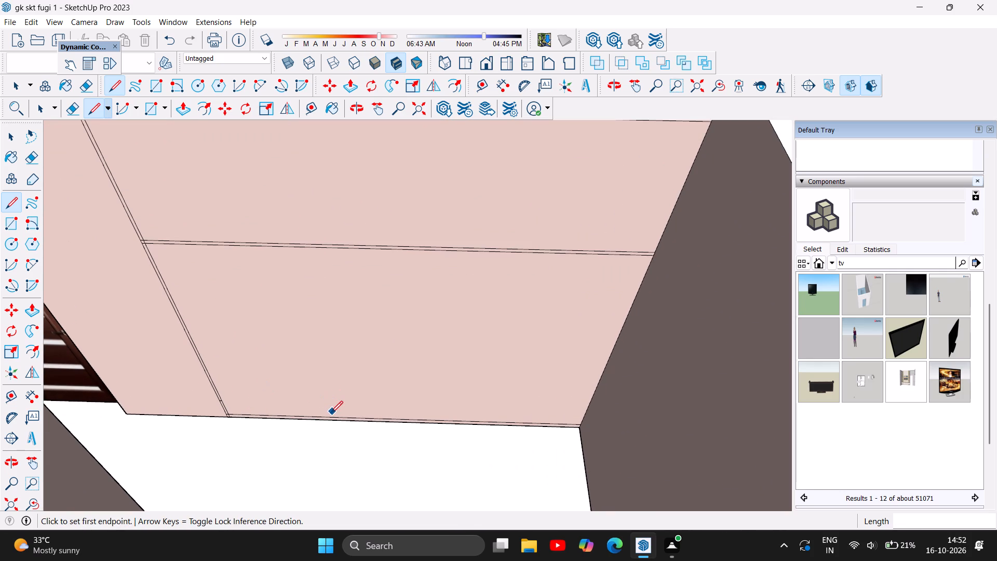
{"action": "scroll", "coordinate": [322, 424], "scroll_direction": "down", "scroll_amount": 2}
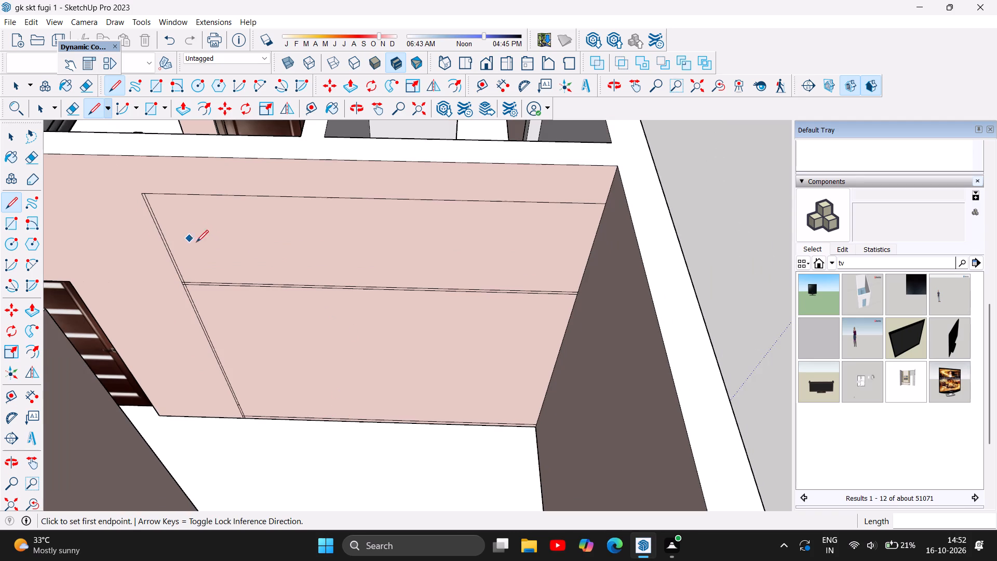
{"action": "scroll", "coordinate": [276, 282], "scroll_direction": "up", "scroll_amount": 1}
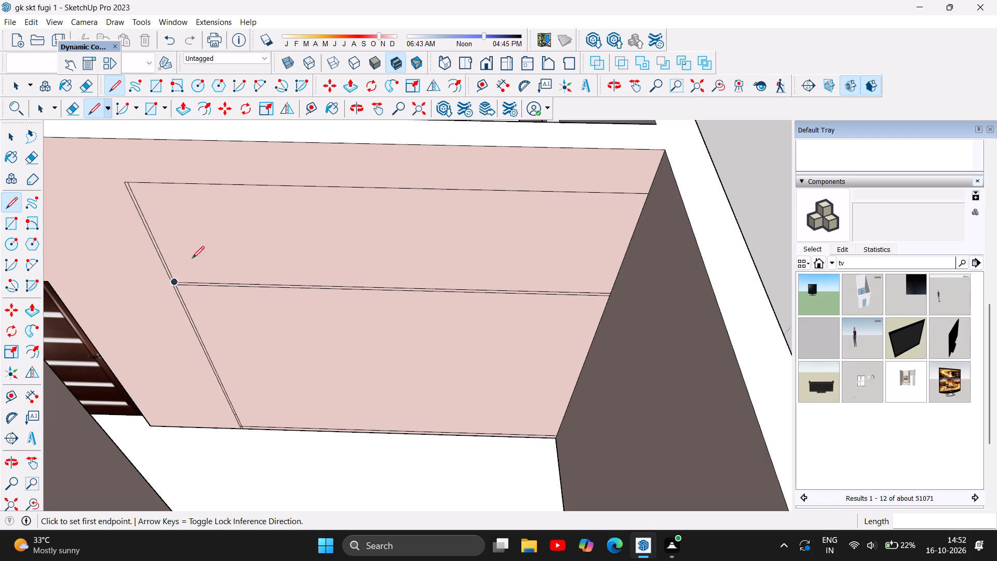
{"action": "scroll", "coordinate": [329, 206], "scroll_direction": "down", "scroll_amount": 2}
{"action": "scroll", "coordinate": [252, 348], "scroll_direction": "up", "scroll_amount": 5}
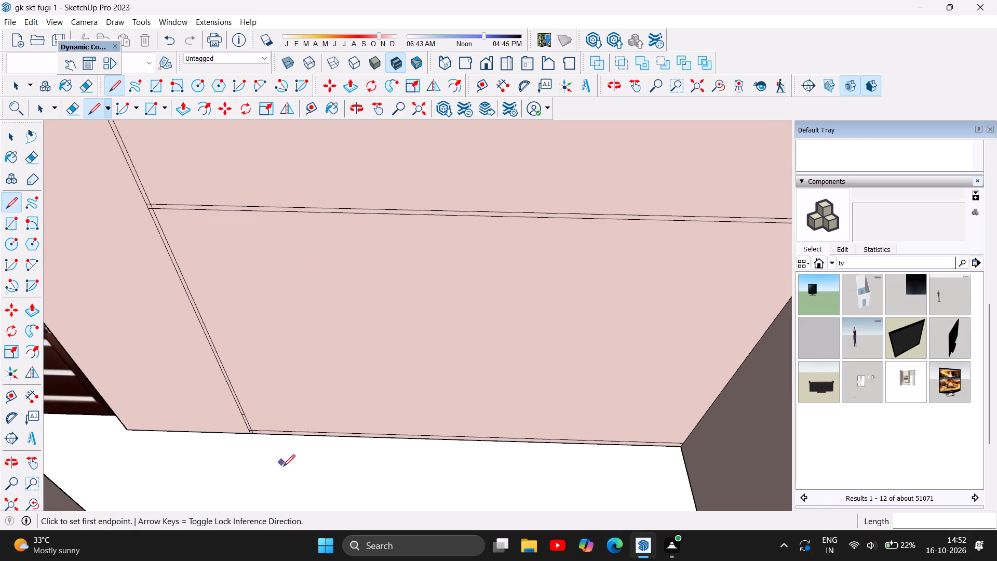
{"action": "scroll", "coordinate": [260, 438], "scroll_direction": "up", "scroll_amount": 4}
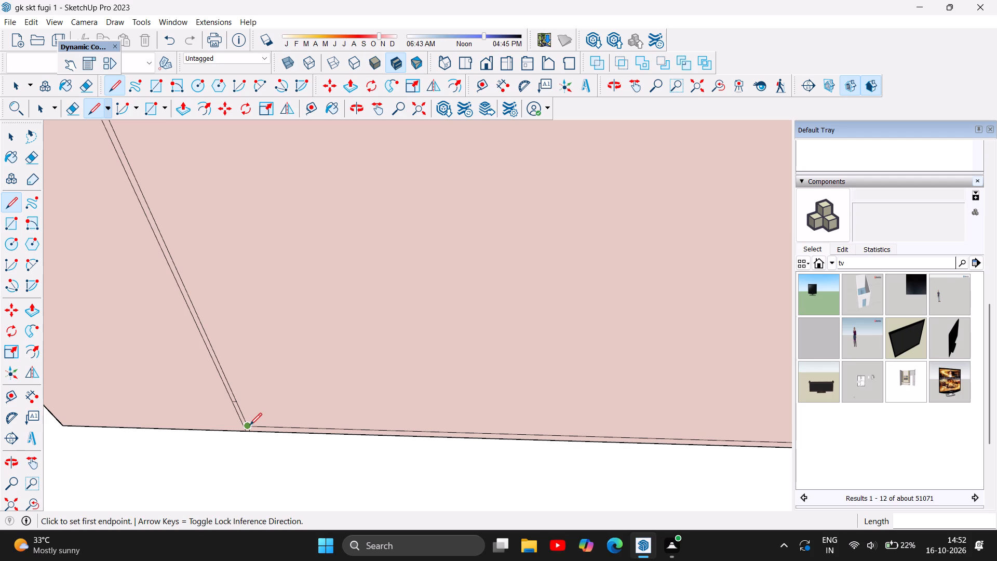
{"action": "left_click", "coordinate": [250, 425]}
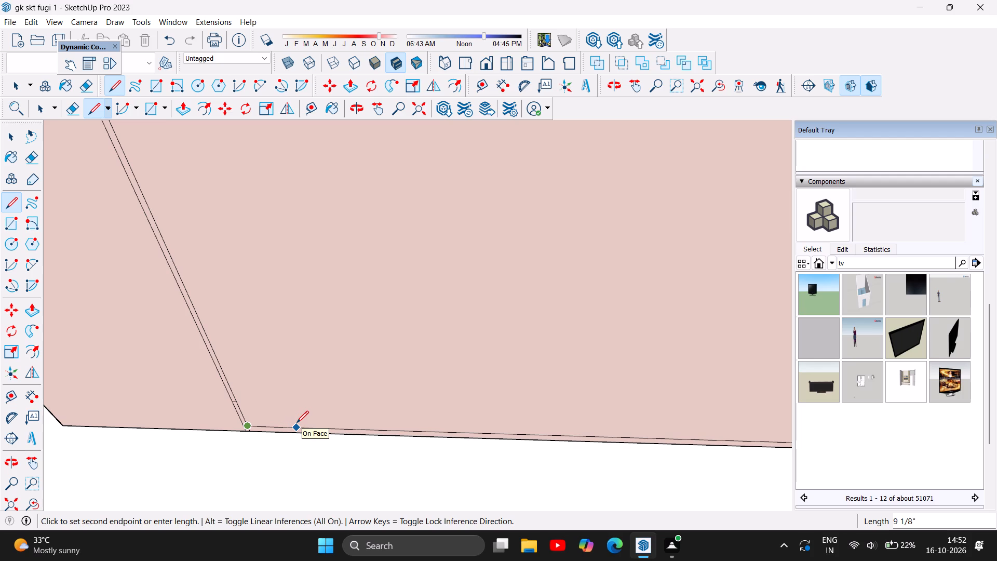
{"action": "type", "text": "18"}
{"action": "key", "text": "Return"}
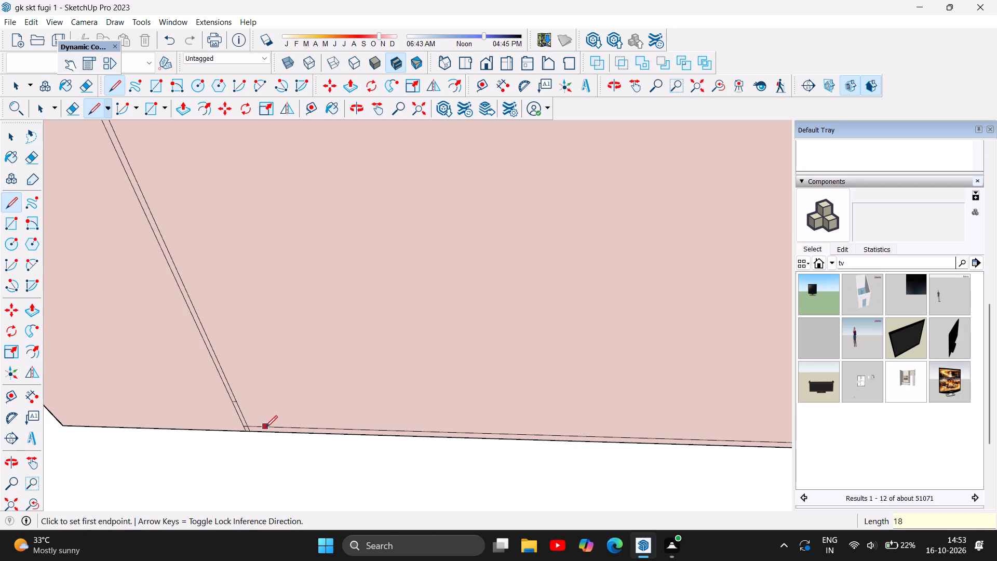
Draw a 60" vertical line upward on the wall from the end of the 18" base line.
{"action": "left_click", "coordinate": [345, 427]}
{"action": "scroll", "coordinate": [331, 387], "scroll_direction": "down", "scroll_amount": 4}
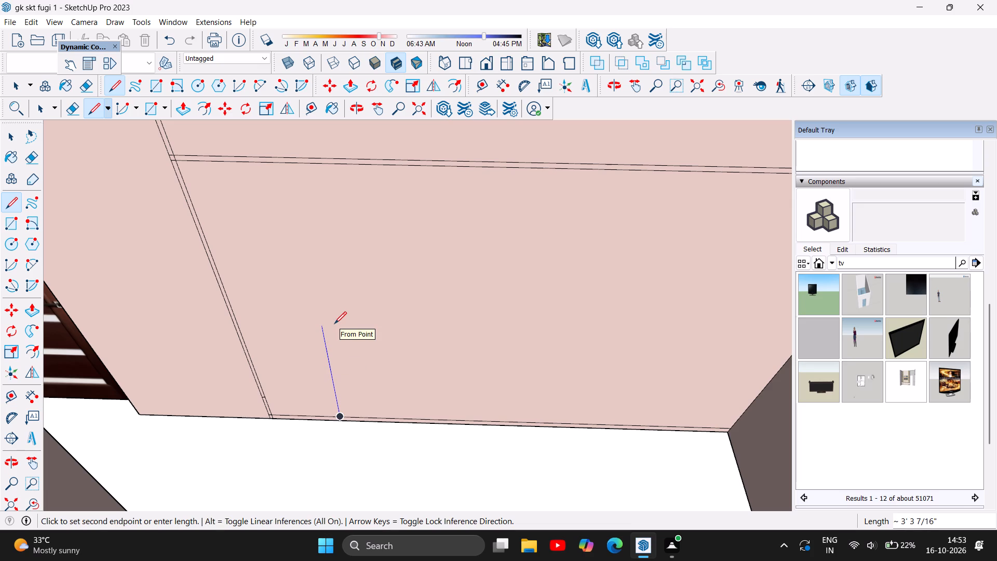
{"action": "type", "text": "60"}
{"action": "key", "text": "Return"}
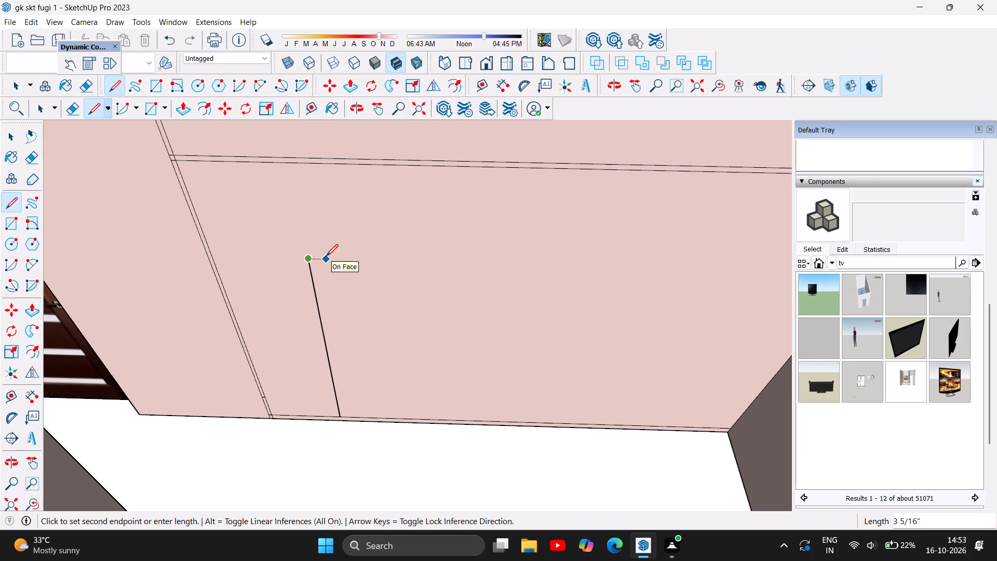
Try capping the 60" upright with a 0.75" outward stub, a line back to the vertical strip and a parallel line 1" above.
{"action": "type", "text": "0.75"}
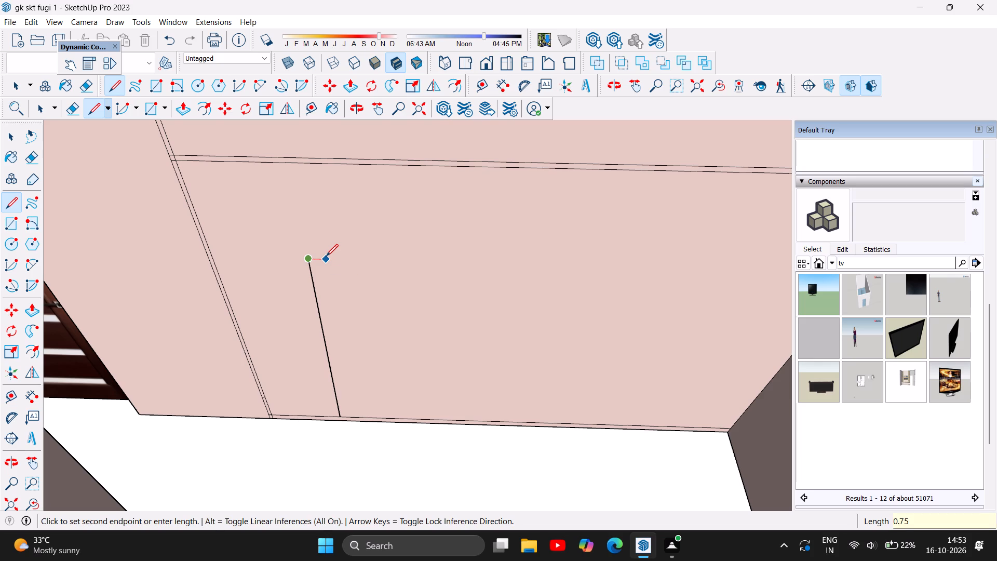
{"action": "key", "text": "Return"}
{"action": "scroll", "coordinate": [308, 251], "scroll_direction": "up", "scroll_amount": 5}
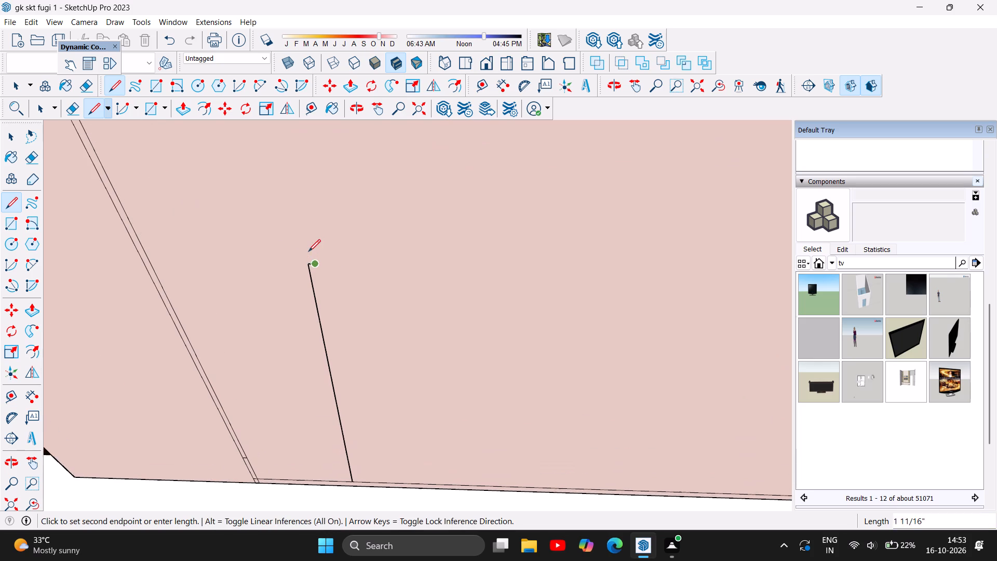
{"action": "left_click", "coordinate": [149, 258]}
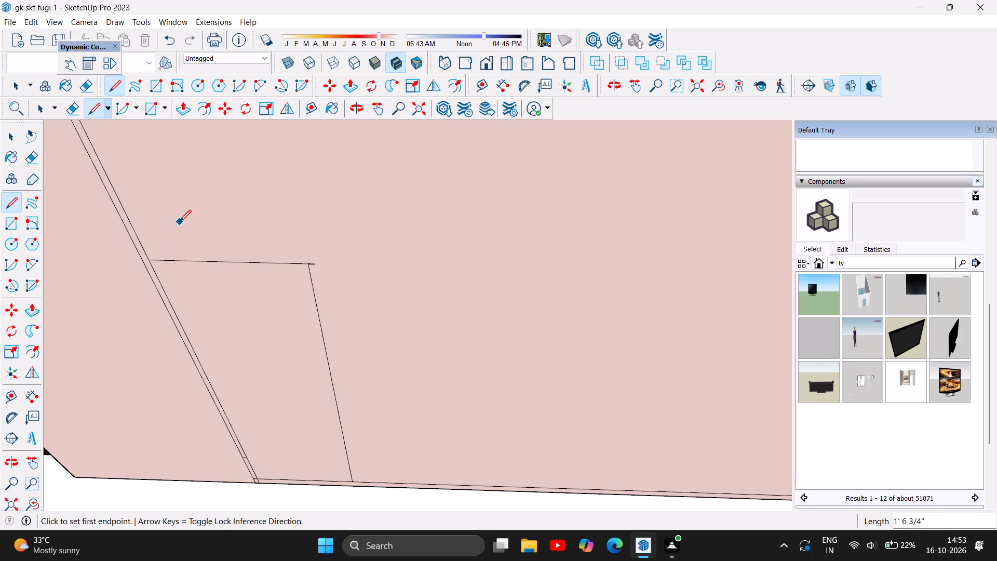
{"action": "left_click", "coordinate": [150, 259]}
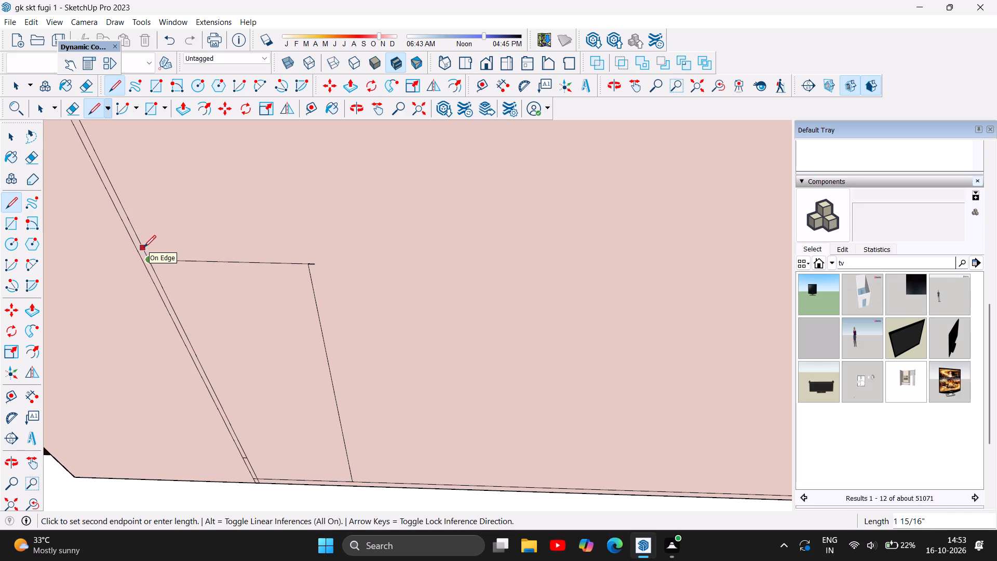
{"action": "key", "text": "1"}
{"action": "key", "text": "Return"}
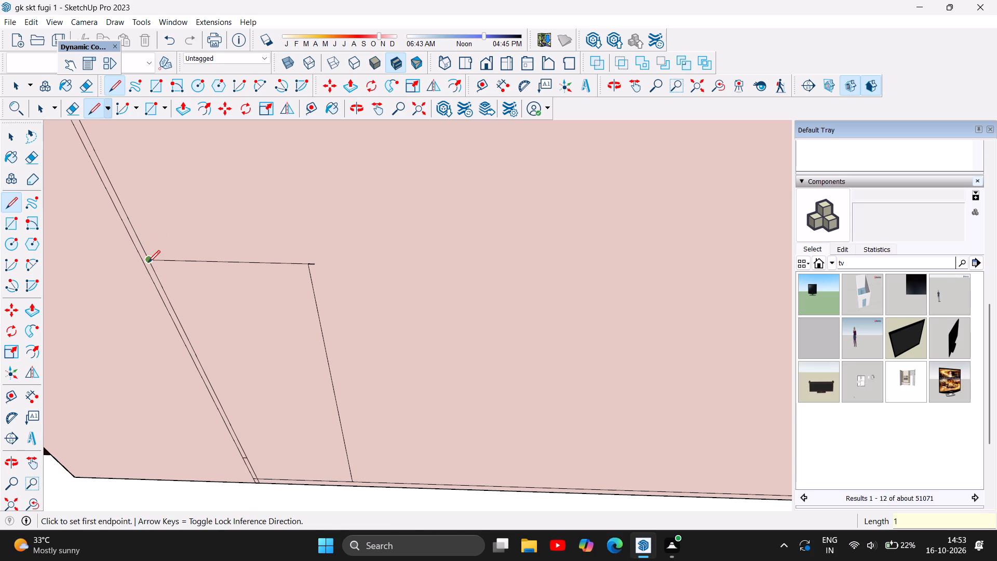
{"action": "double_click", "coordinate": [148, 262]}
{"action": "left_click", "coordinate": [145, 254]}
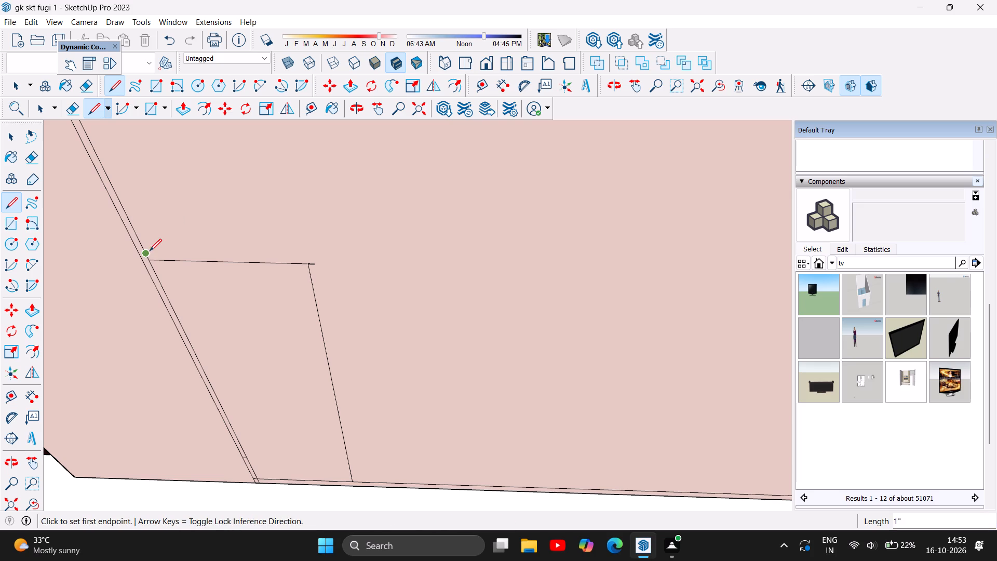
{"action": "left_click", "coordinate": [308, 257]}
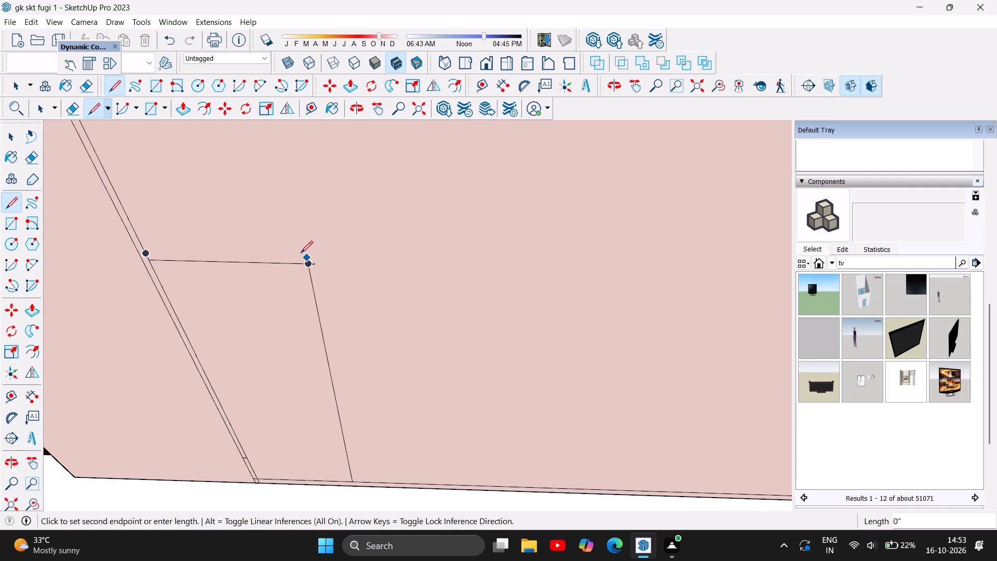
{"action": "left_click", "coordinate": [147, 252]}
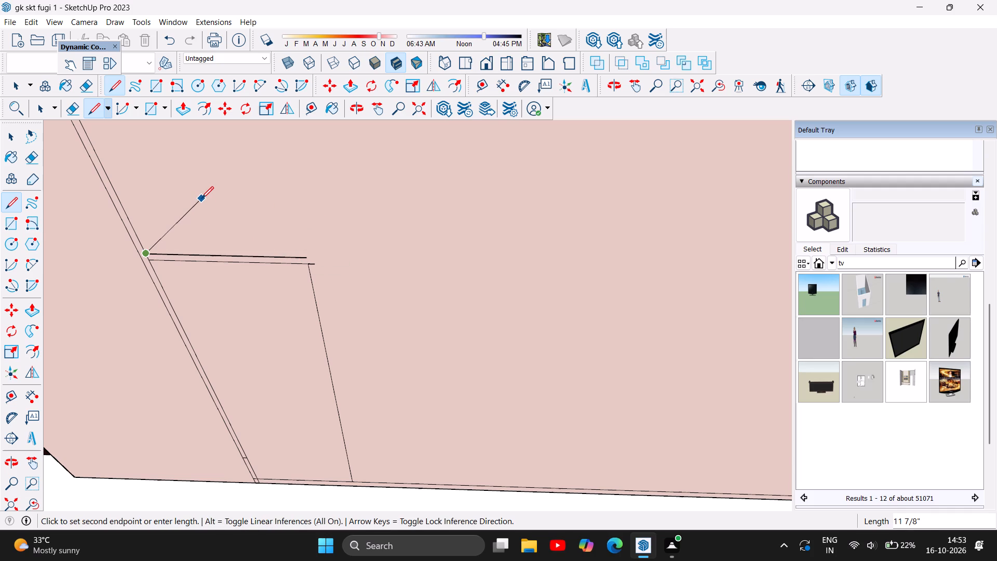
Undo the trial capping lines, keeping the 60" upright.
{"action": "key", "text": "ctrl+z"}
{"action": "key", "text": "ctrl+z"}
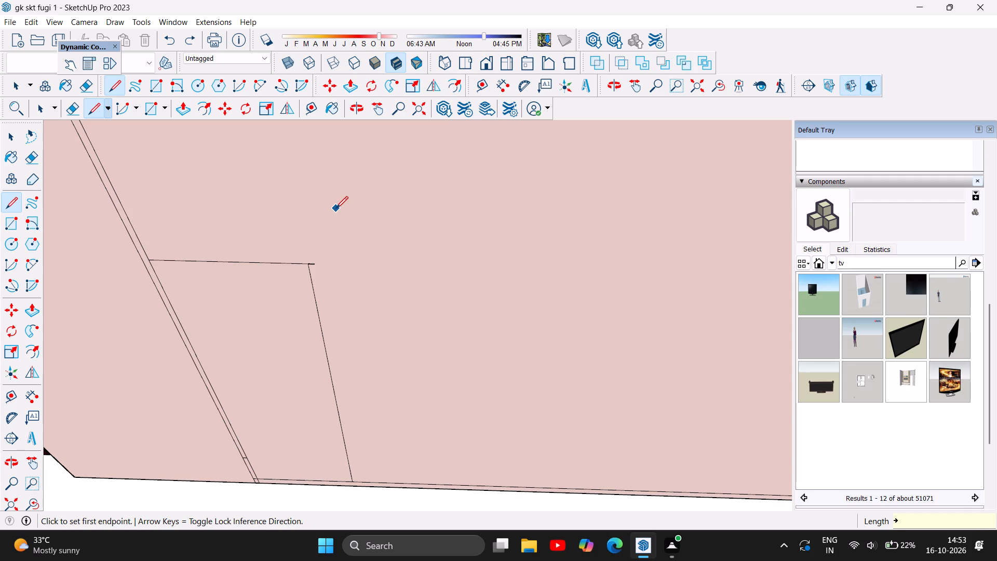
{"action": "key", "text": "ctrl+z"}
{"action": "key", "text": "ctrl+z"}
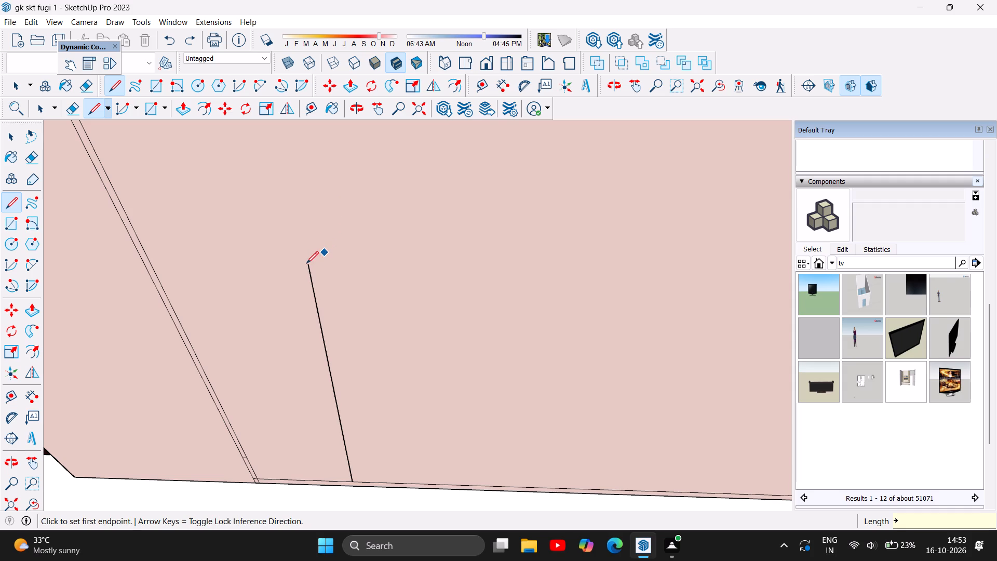
Draw an 18" horizontal line from the top of the 60" upright back to the vertical strip.
{"action": "left_click", "coordinate": [308, 264]}
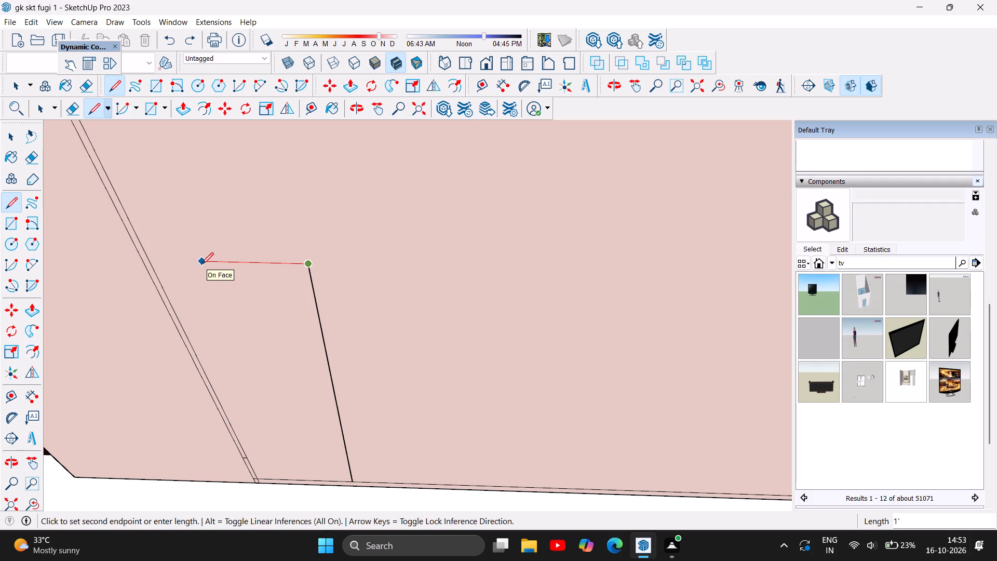
{"action": "type", "text": "18"}
{"action": "key", "text": "Return"}
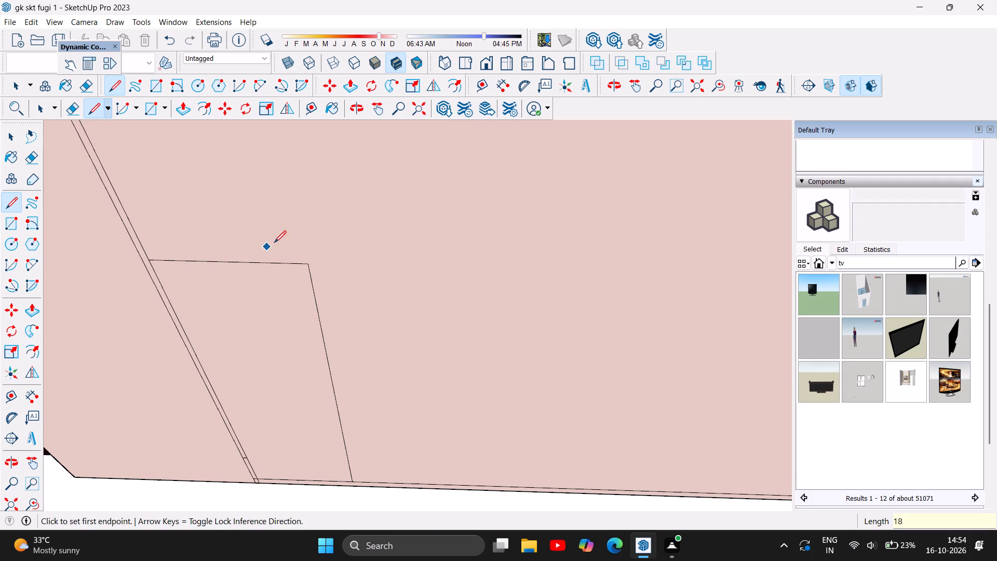
From the compartment's top outer corner, draw 0.15" and 0.75" segments upward, and an 18" line back to the vertical strip.
{"action": "left_click", "coordinate": [308, 263]}
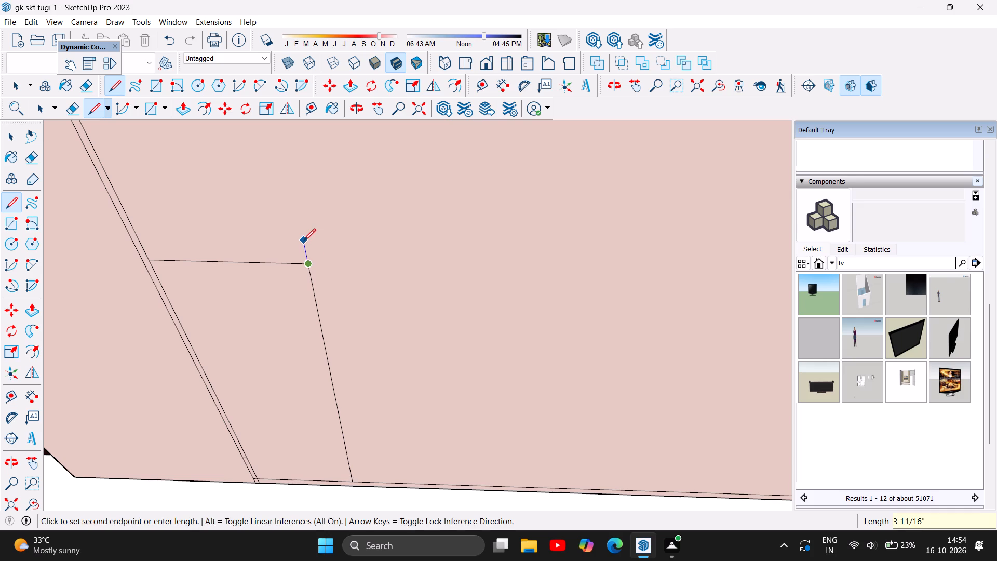
{"action": "type", "text": "0.15"}
{"action": "key", "text": "Return"}
{"action": "scroll", "coordinate": [305, 258], "scroll_direction": "up", "scroll_amount": 7}
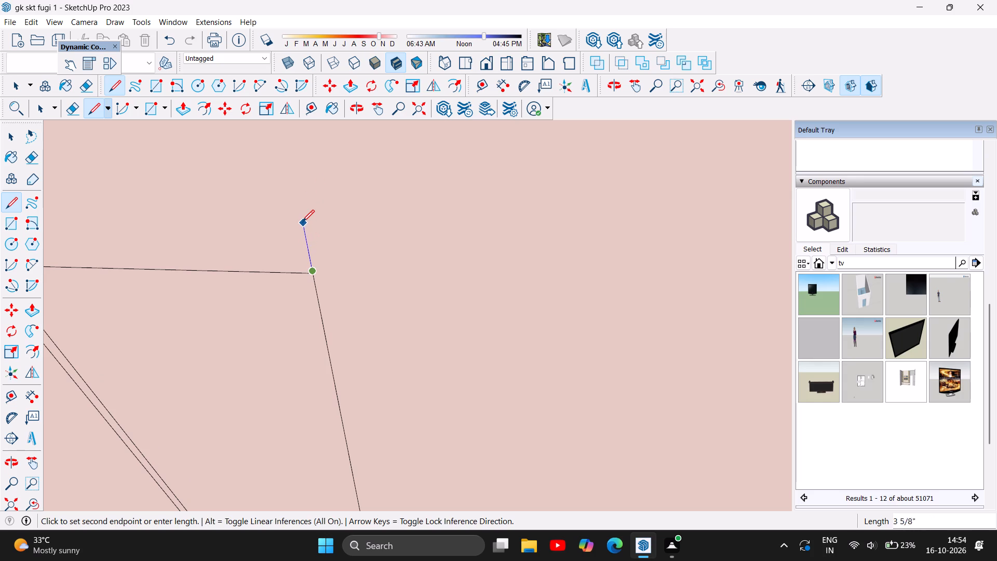
{"action": "type", "text": "0.75"}
{"action": "key", "text": "Return"}
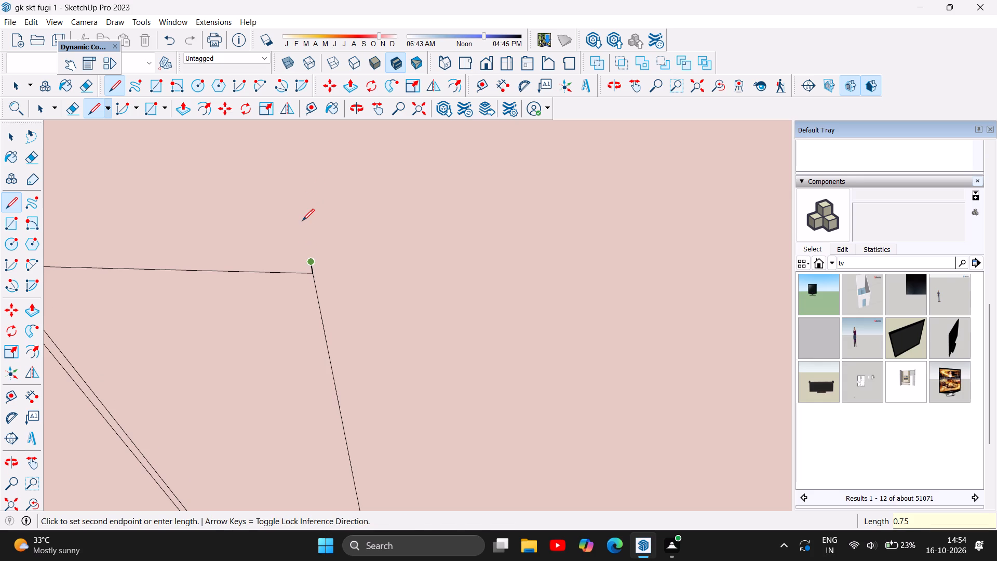
{"action": "scroll", "coordinate": [273, 265], "scroll_direction": "down", "scroll_amount": 5}
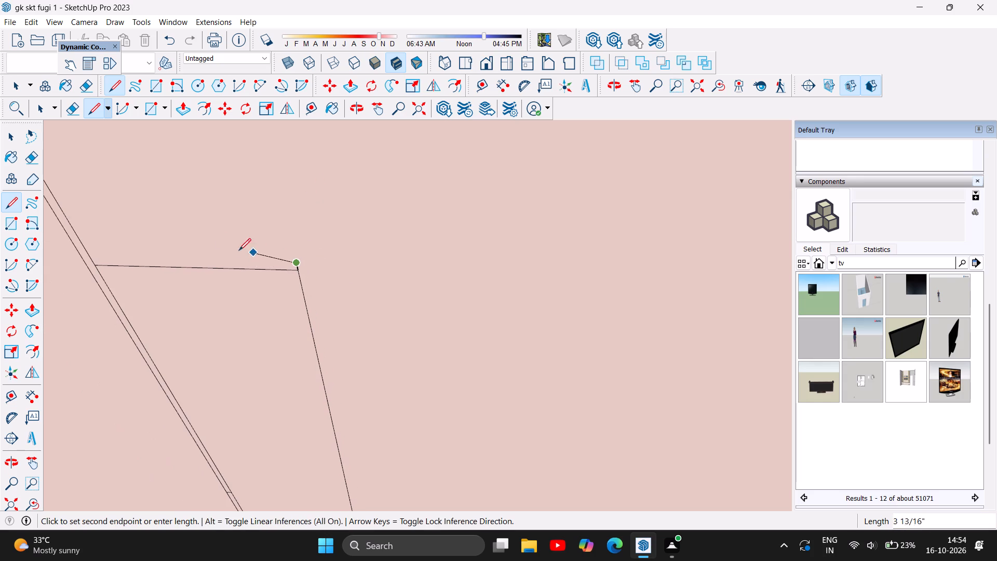
{"action": "left_click", "coordinate": [89, 256]}
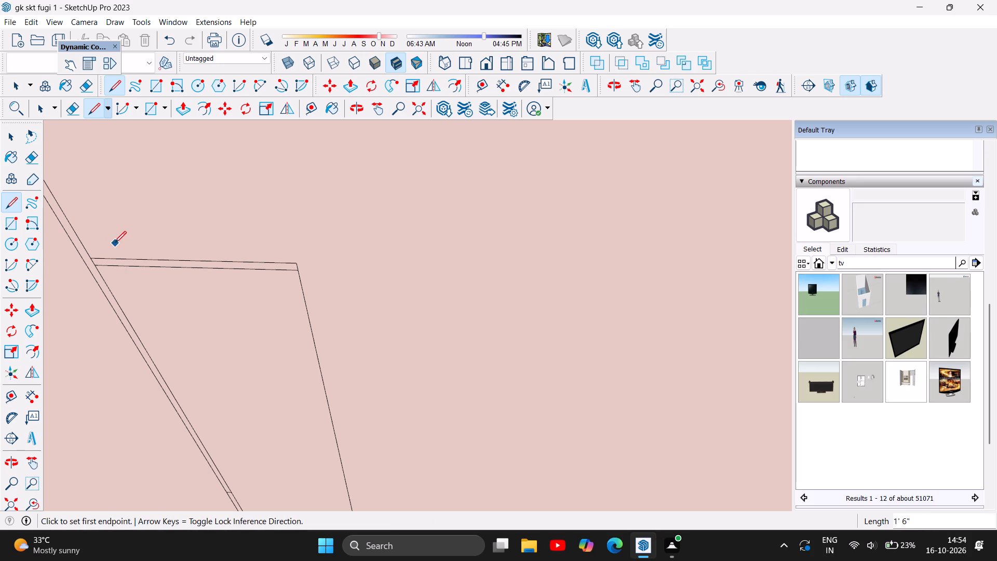
{"action": "key", "text": "Escape"}
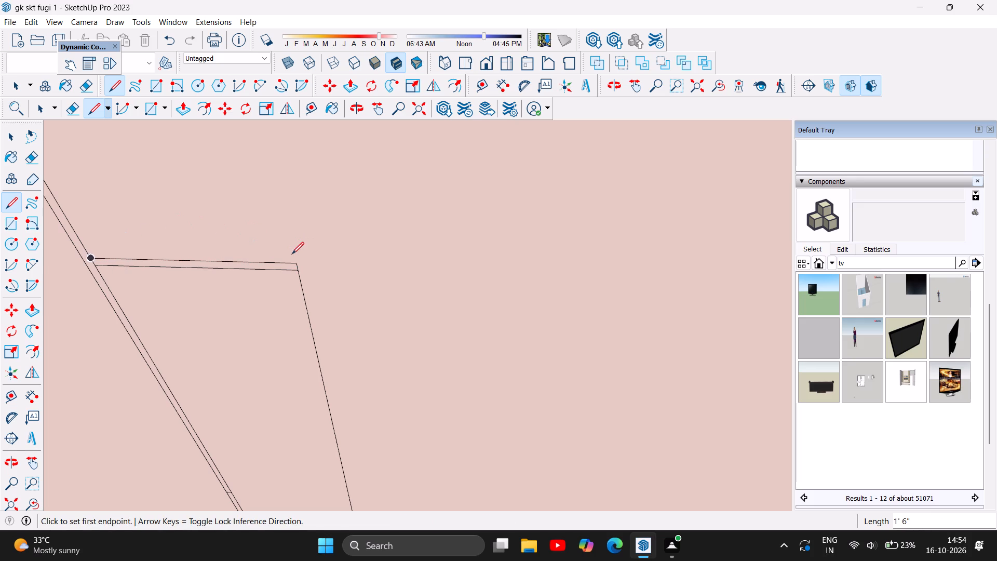
Draw a 0.75" outward stub from the cap's upper corner and a parallel upright from its end down to the base strip.
{"action": "left_click", "coordinate": [295, 261]}
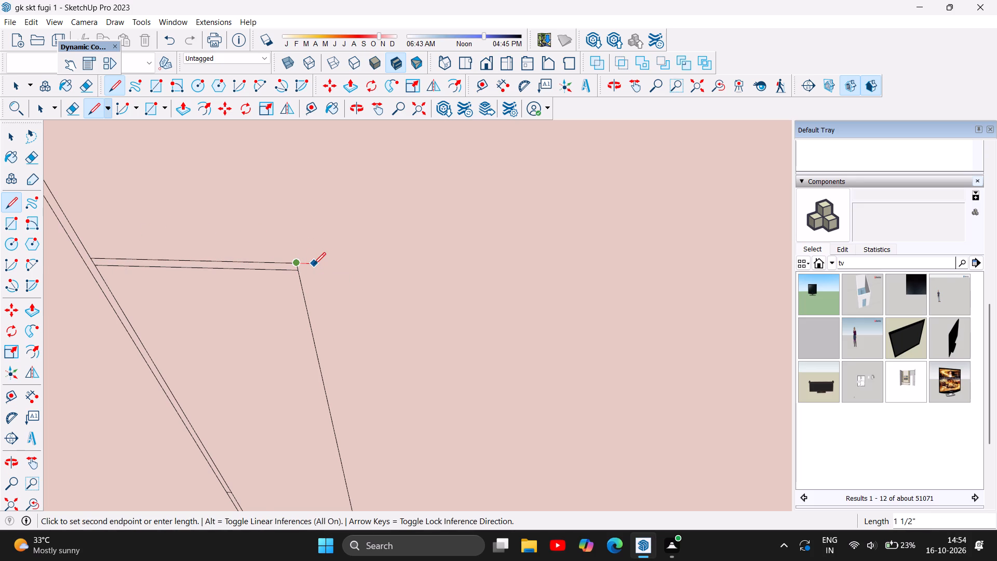
{"action": "type", "text": "0.75"}
{"action": "key", "text": "Return"}
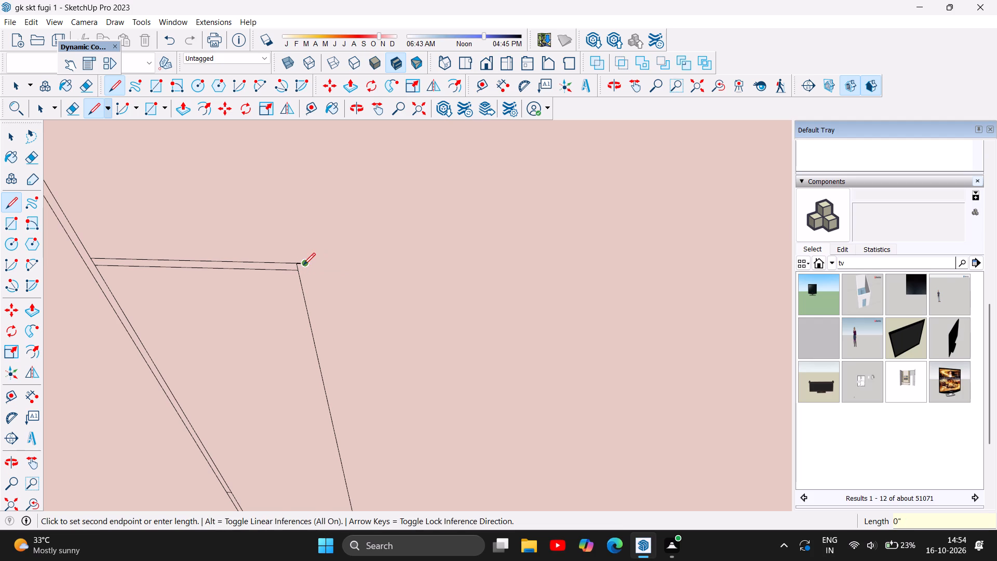
{"action": "left_click", "coordinate": [303, 265]}
{"action": "scroll", "coordinate": [328, 233], "scroll_direction": "down", "scroll_amount": 10}
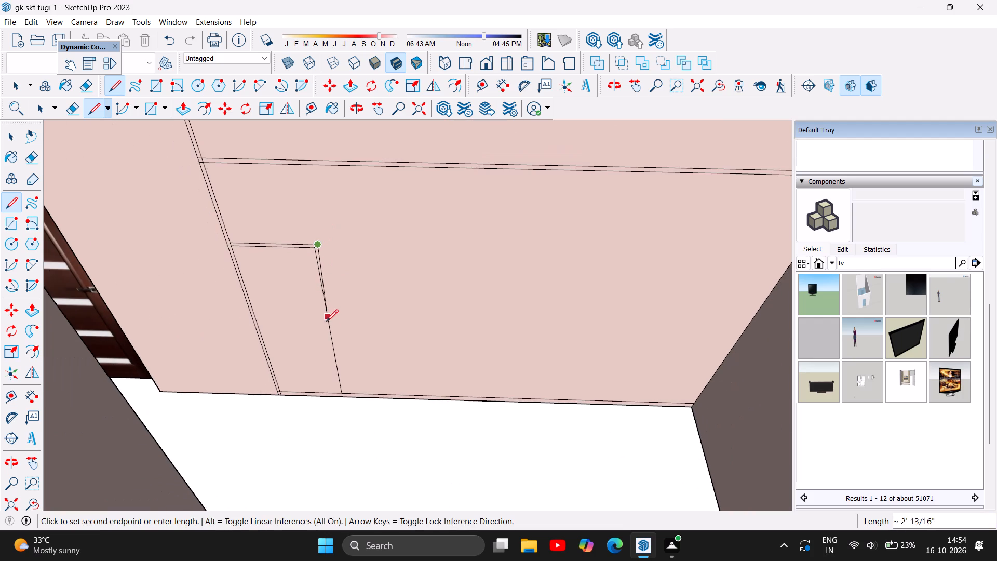
{"action": "scroll", "coordinate": [340, 382], "scroll_direction": "up", "scroll_amount": 6}
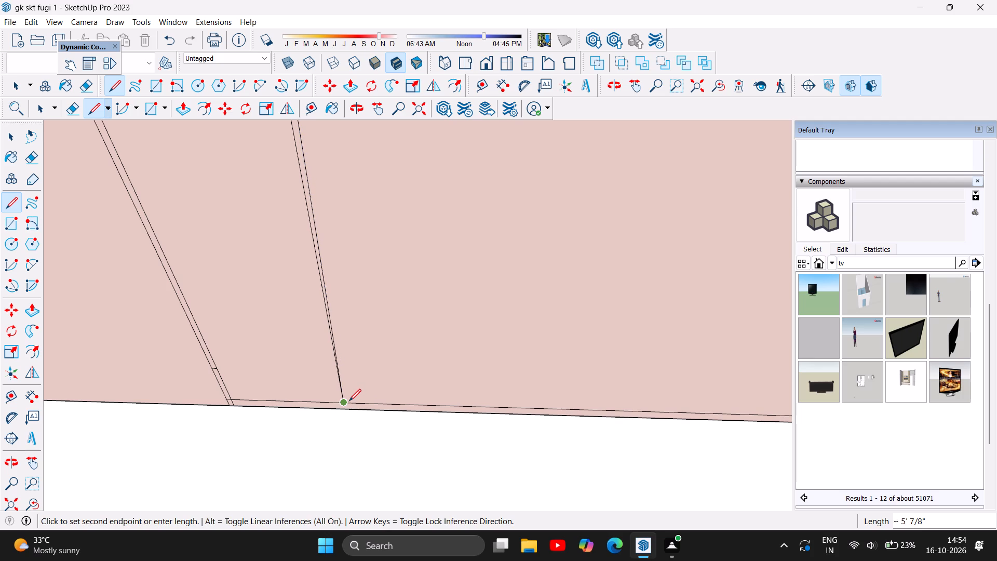
{"action": "scroll", "coordinate": [346, 402], "scroll_direction": "up", "scroll_amount": 4}
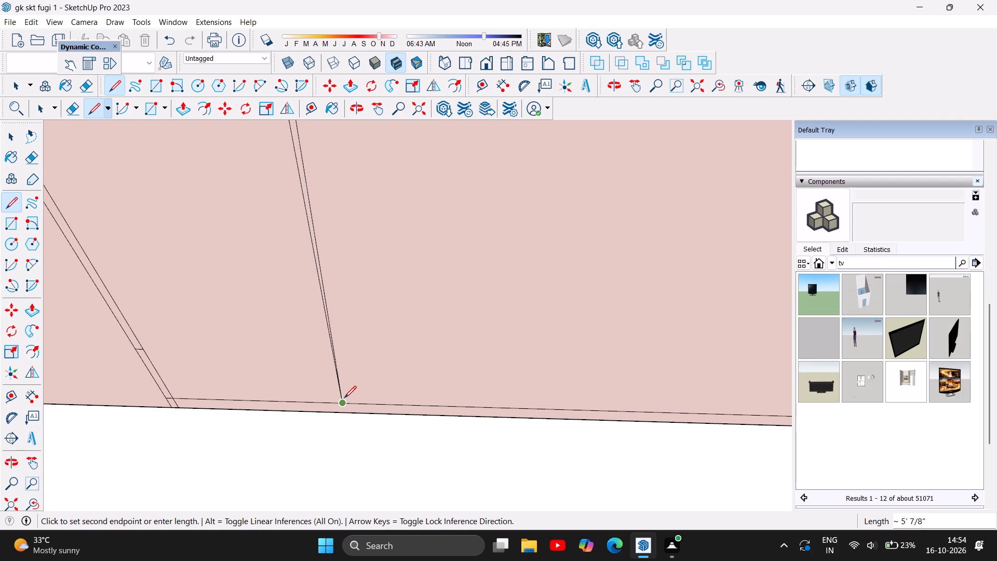
{"action": "scroll", "coordinate": [346, 404], "scroll_direction": "up", "scroll_amount": 6}
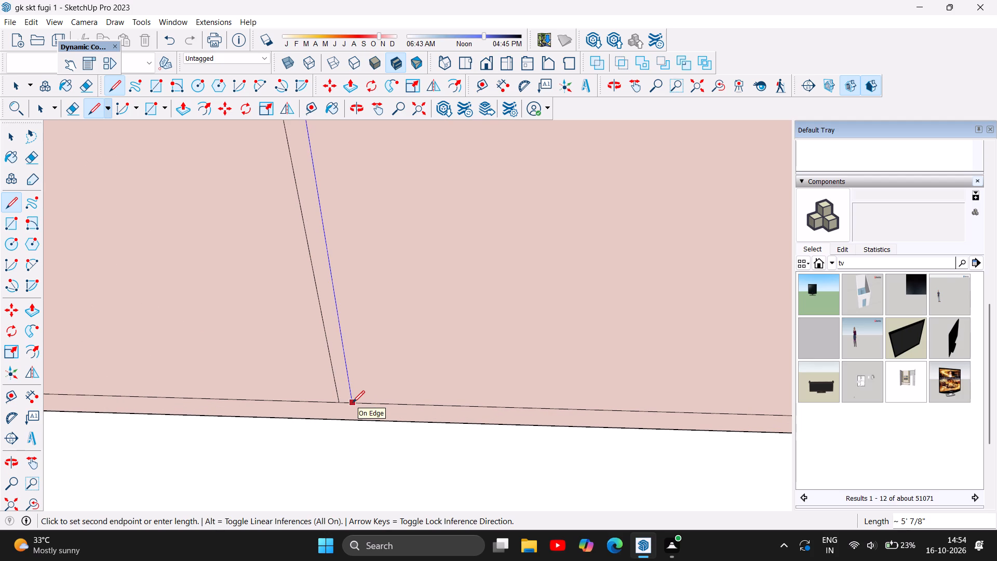
{"action": "left_click", "coordinate": [353, 403]}
Extend both lines of the compartment's upright about 21" upward to the lower line of the horizontal strip.
{"action": "scroll", "coordinate": [342, 439], "scroll_direction": "down", "scroll_amount": 5}
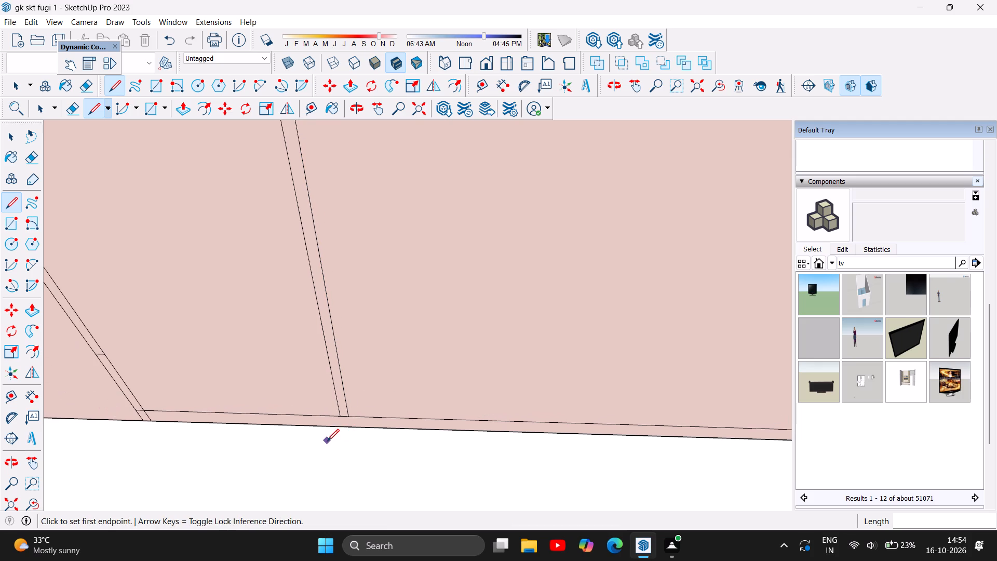
{"action": "scroll", "coordinate": [327, 442], "scroll_direction": "down", "scroll_amount": 10}
{"action": "scroll", "coordinate": [200, 442], "scroll_direction": "down", "scroll_amount": 2}
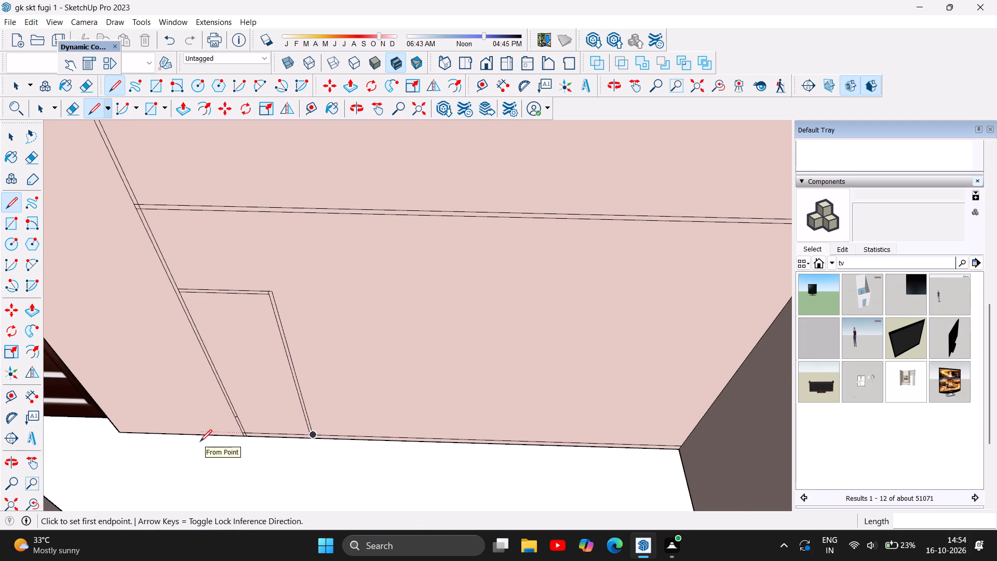
{"action": "scroll", "coordinate": [208, 451], "scroll_direction": "down", "scroll_amount": 4}
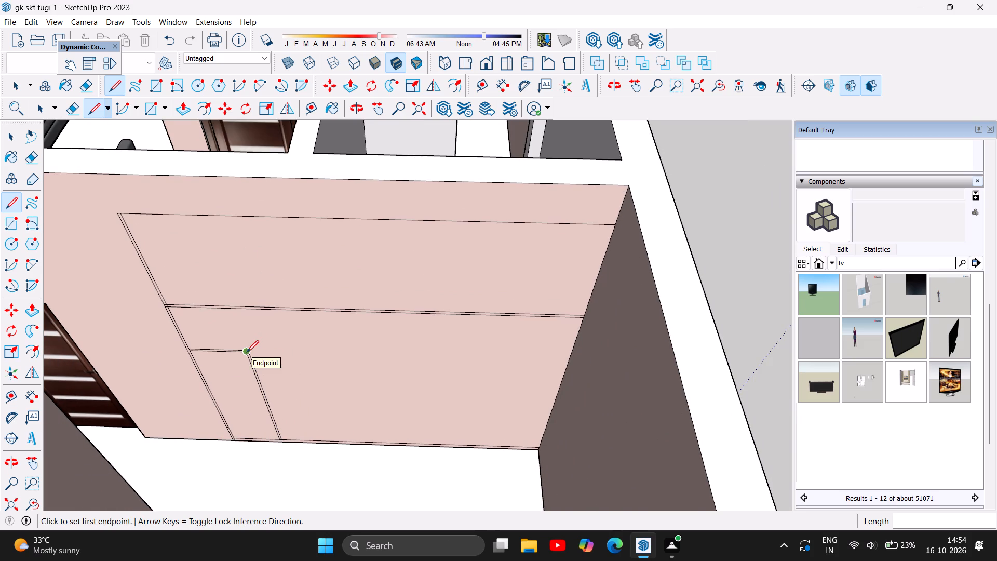
{"action": "scroll", "coordinate": [238, 343], "scroll_direction": "up", "scroll_amount": 13}
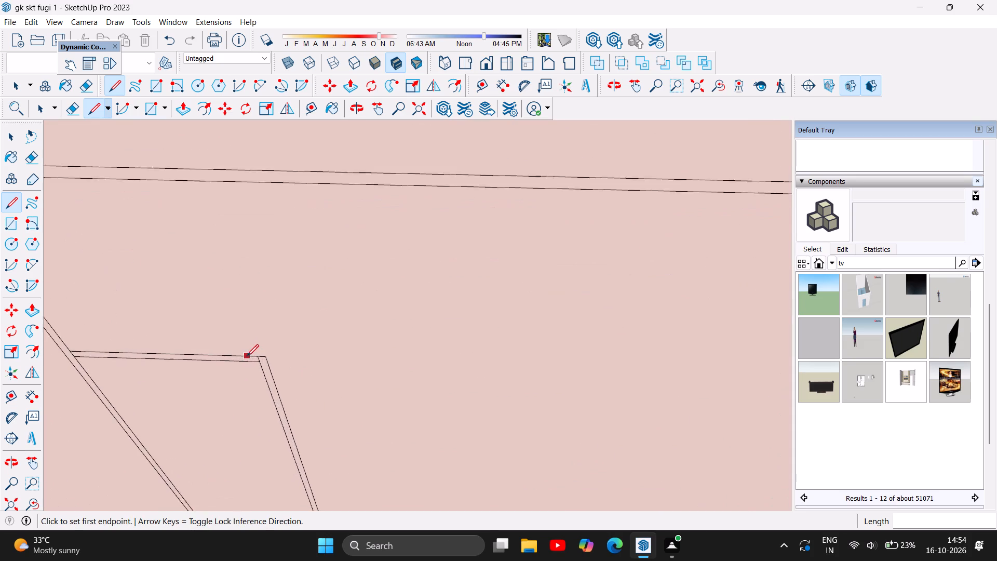
{"action": "left_click", "coordinate": [259, 357]}
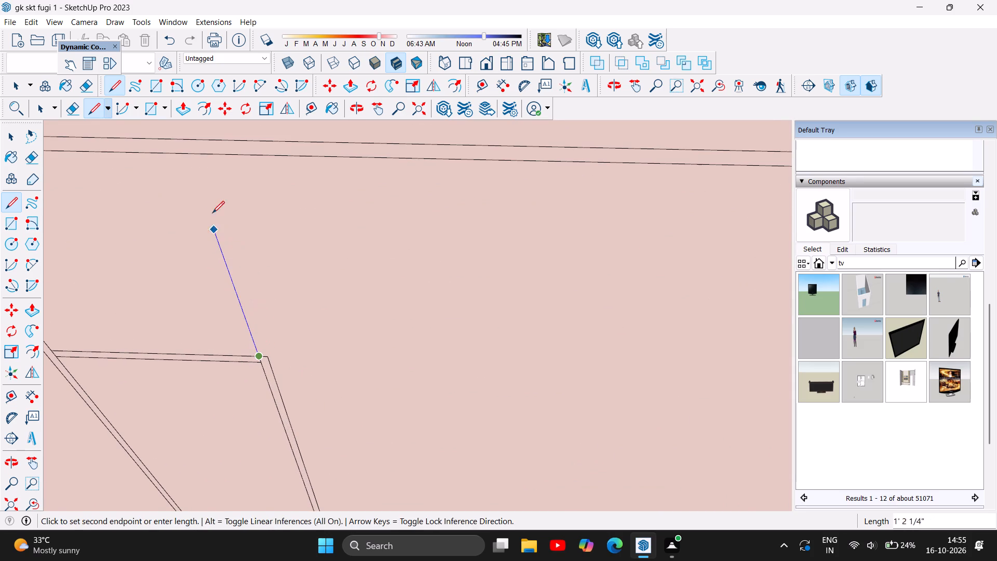
{"action": "left_click", "coordinate": [185, 152]}
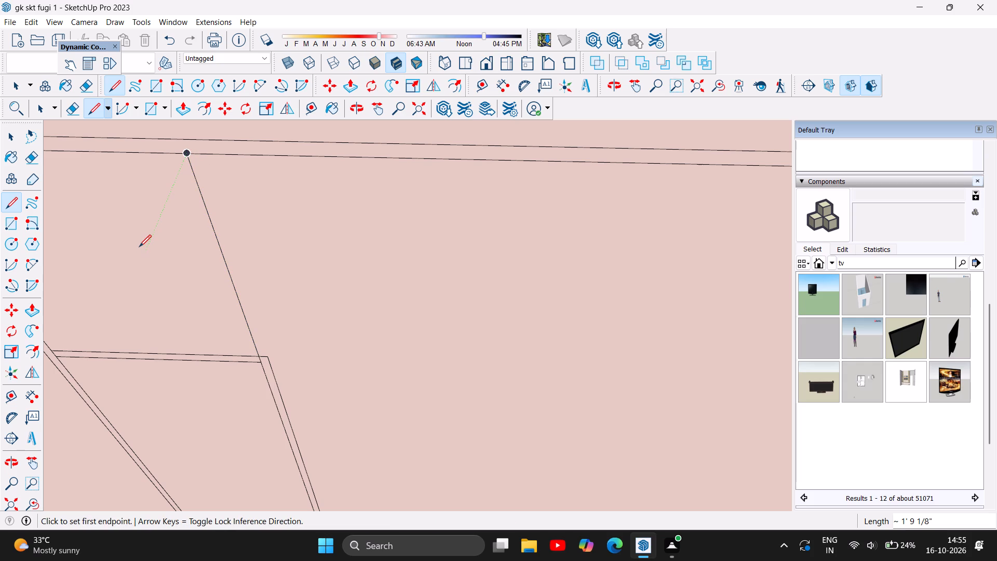
{"action": "key", "text": "Escape"}
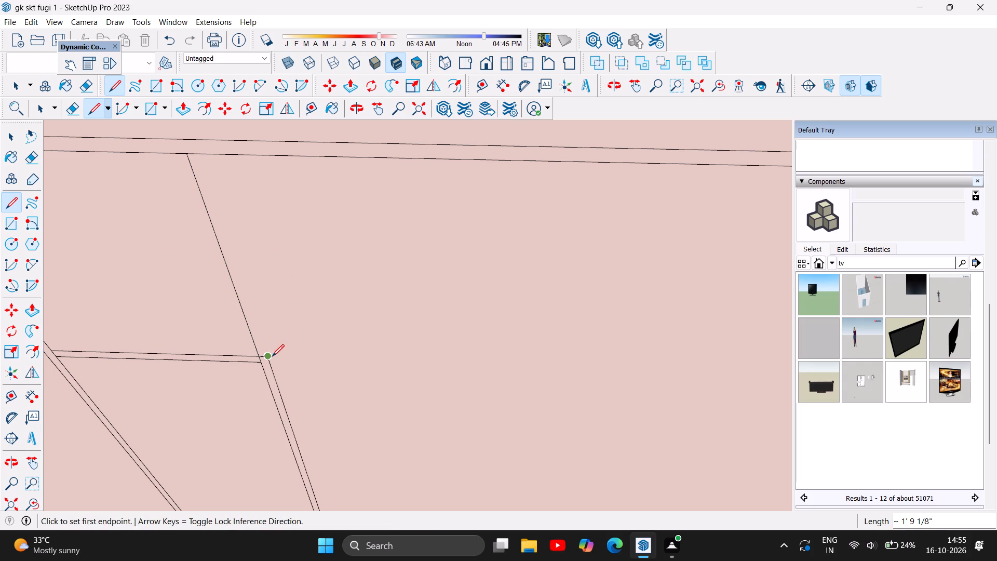
{"action": "left_click", "coordinate": [270, 356]}
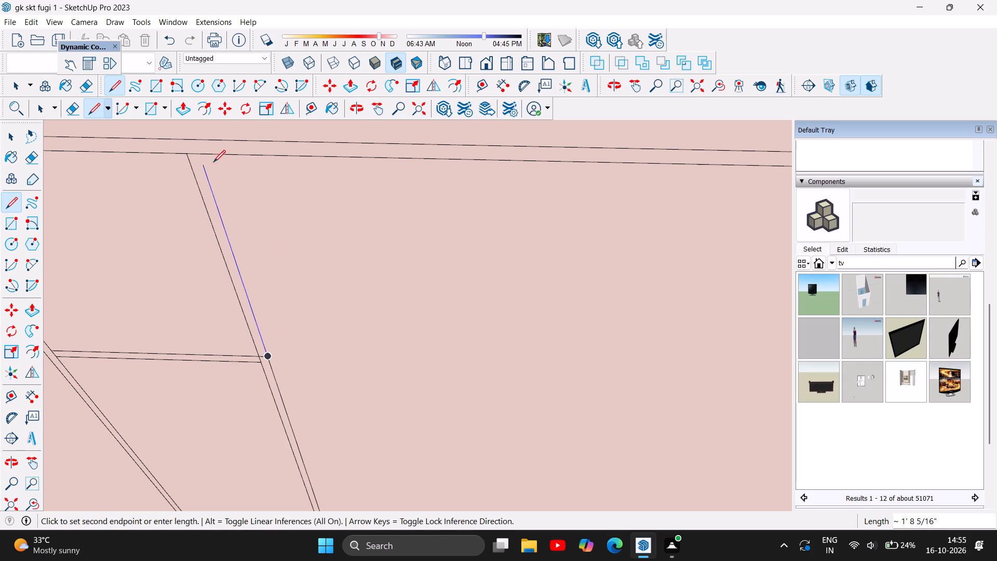
{"action": "left_click", "coordinate": [198, 152]}
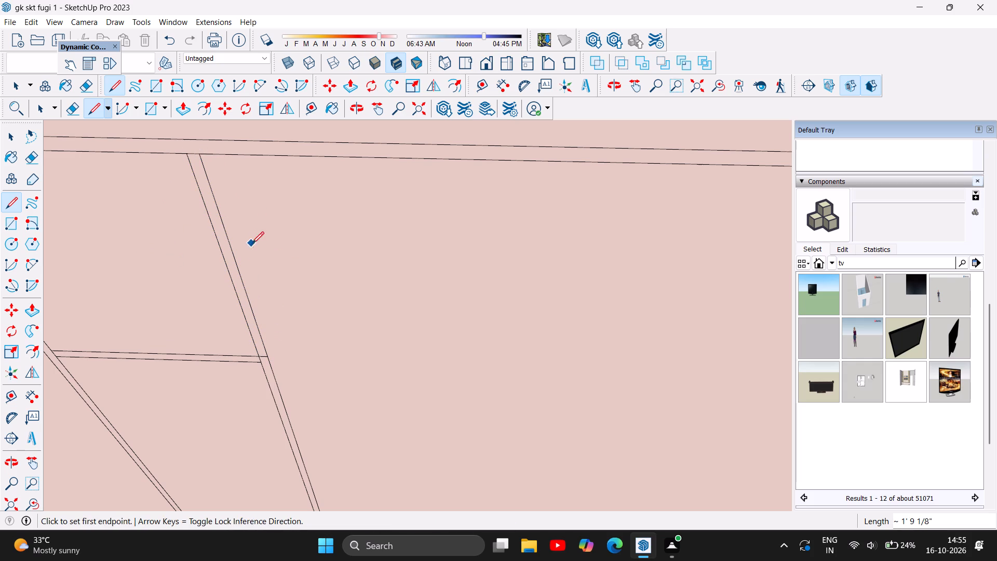
{"action": "key", "text": "Escape"}
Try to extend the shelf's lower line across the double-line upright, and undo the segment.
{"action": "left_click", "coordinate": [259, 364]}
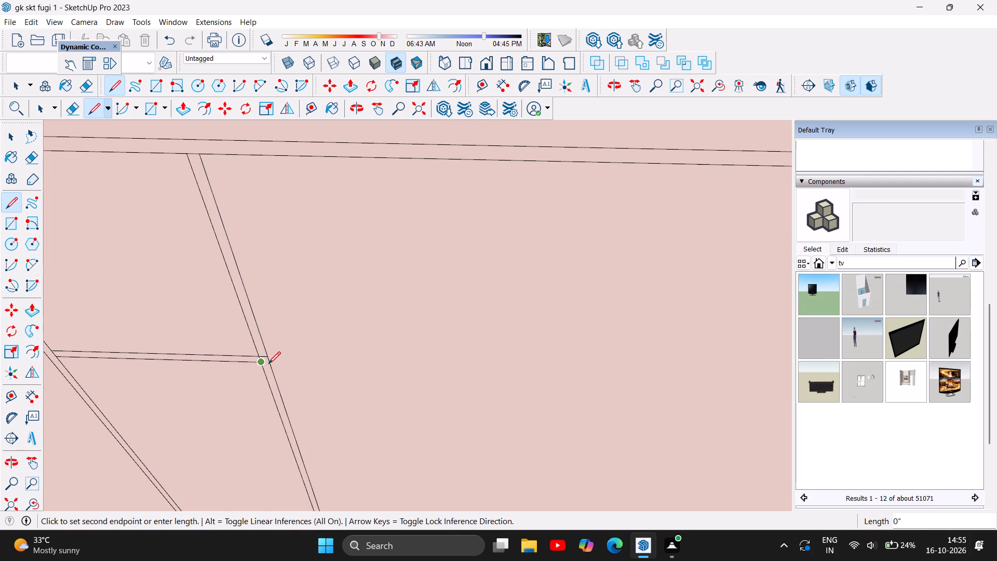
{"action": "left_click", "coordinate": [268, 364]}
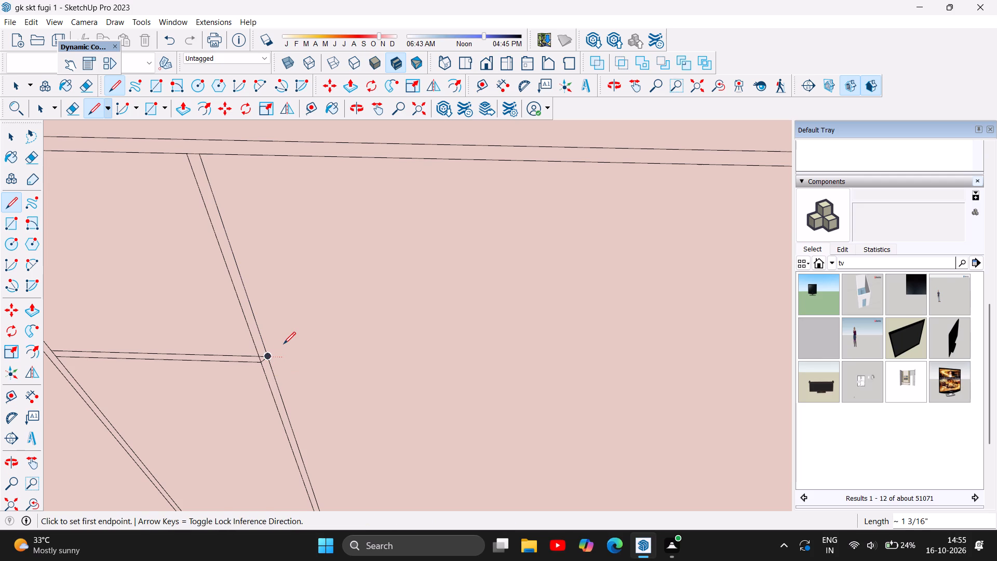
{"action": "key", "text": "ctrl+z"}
Draw a 3/4" horizontal segment continuing the shelf's lower line across the double-line upright.
{"action": "scroll", "coordinate": [262, 363], "scroll_direction": "up", "scroll_amount": 4}
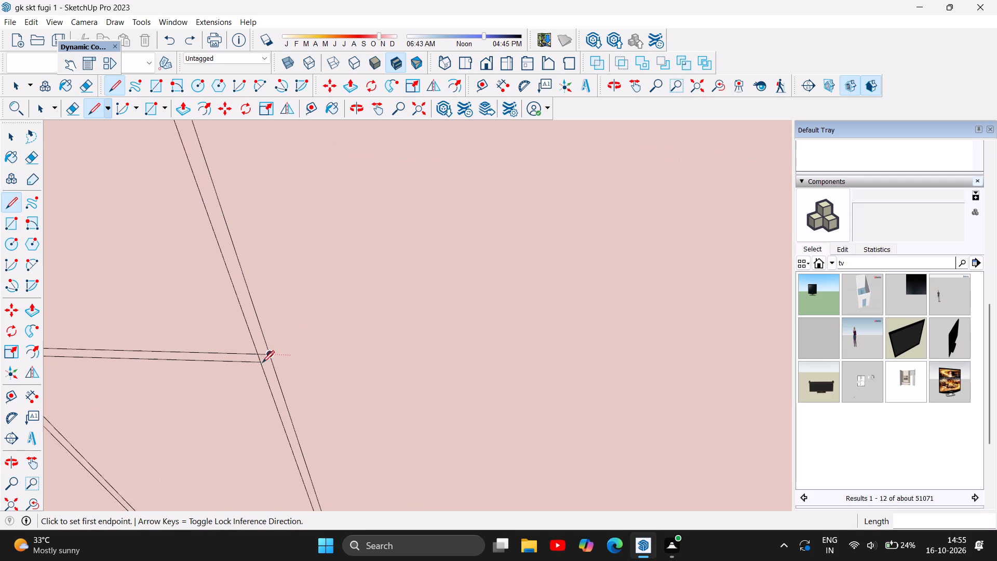
{"action": "scroll", "coordinate": [262, 363], "scroll_direction": "up", "scroll_amount": 8}
{"action": "left_click", "coordinate": [261, 358]}
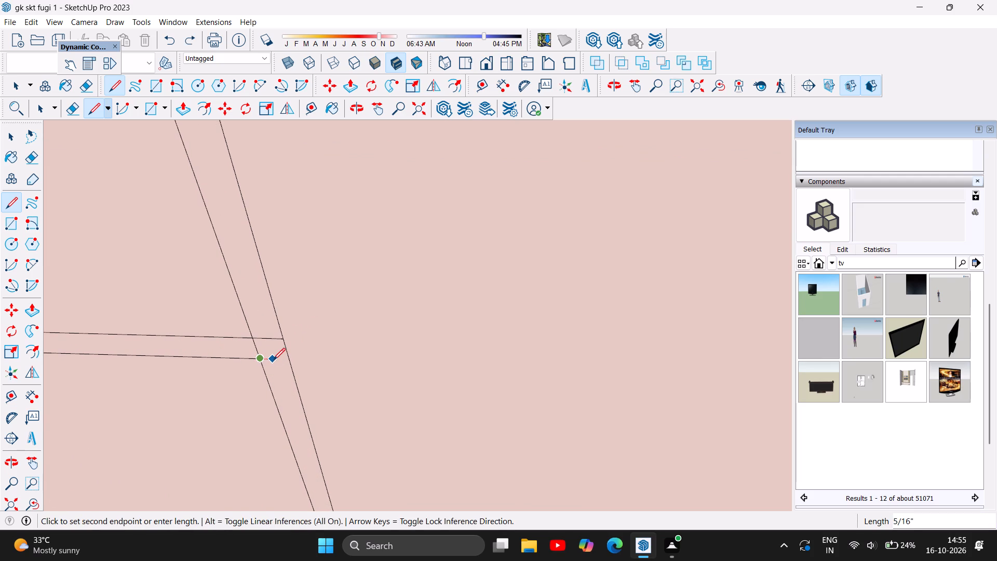
{"action": "left_click", "coordinate": [289, 359]}
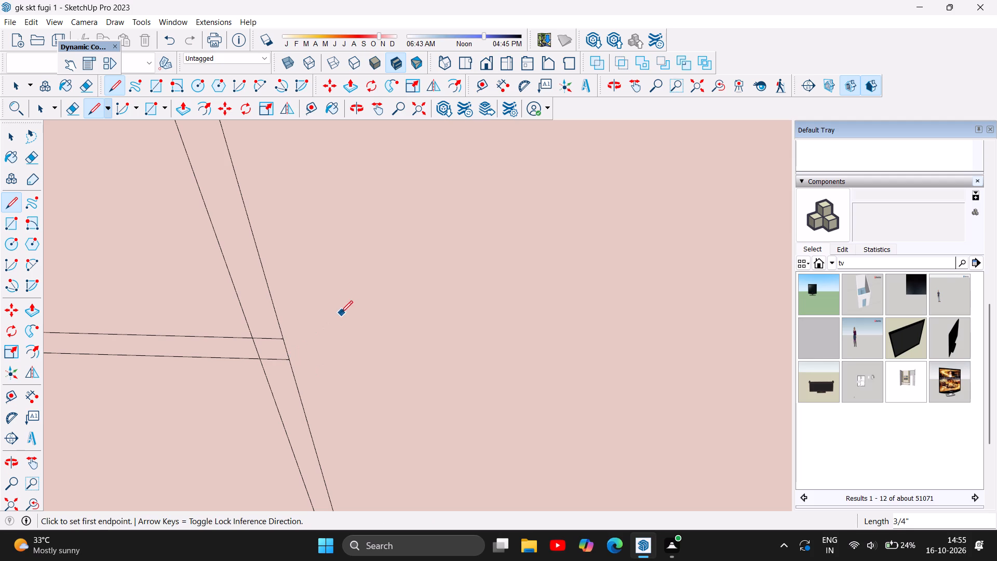
{"action": "key", "text": "Escape"}
Examine the overall wall layout, including the double-line upright, the shelf and the base strip.
{"action": "scroll", "coordinate": [365, 322], "scroll_direction": "down", "scroll_amount": 11}
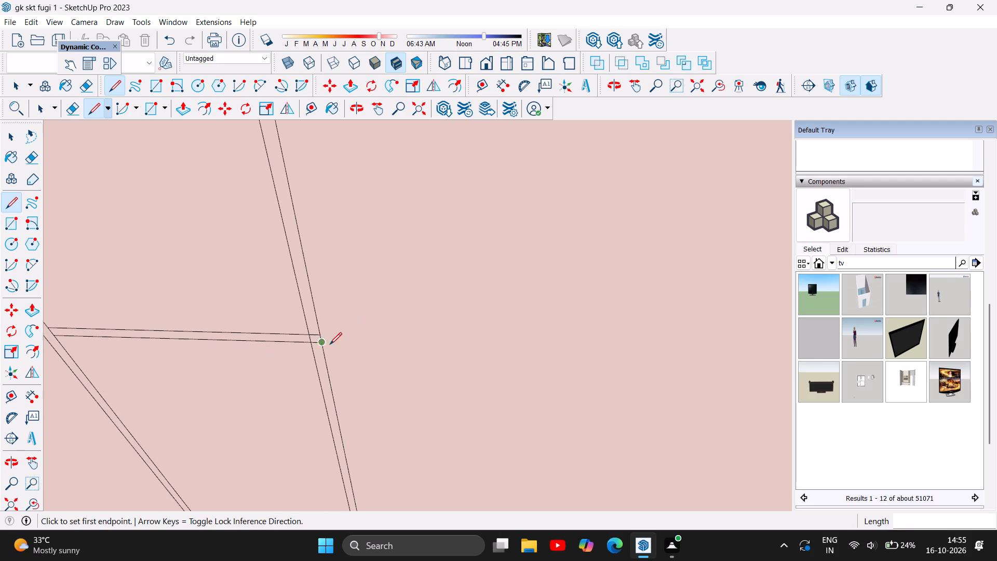
{"action": "scroll", "coordinate": [331, 368], "scroll_direction": "down", "scroll_amount": 6}
{"action": "scroll", "coordinate": [172, 273], "scroll_direction": "down", "scroll_amount": 6}
{"action": "scroll", "coordinate": [224, 282], "scroll_direction": "down", "scroll_amount": 3}
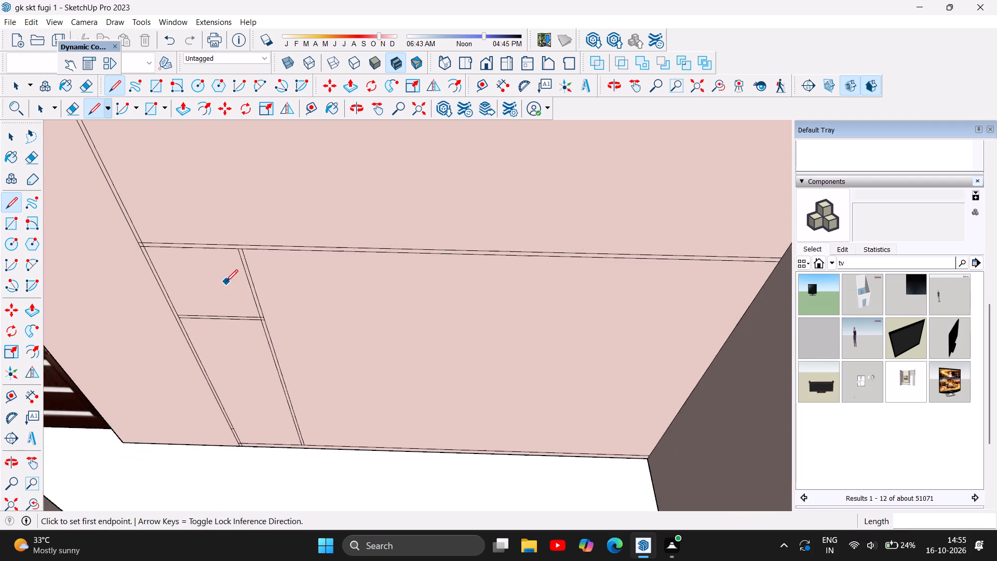
{"action": "scroll", "coordinate": [226, 282], "scroll_direction": "down", "scroll_amount": 7}
{"action": "scroll", "coordinate": [216, 306], "scroll_direction": "up", "scroll_amount": 2}
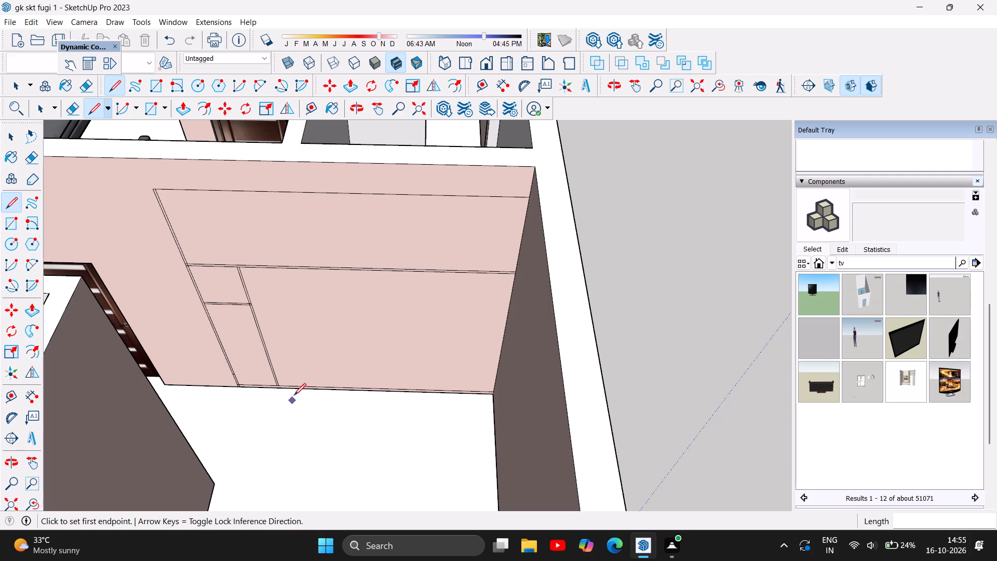
{"action": "scroll", "coordinate": [294, 386], "scroll_direction": "up", "scroll_amount": 1}
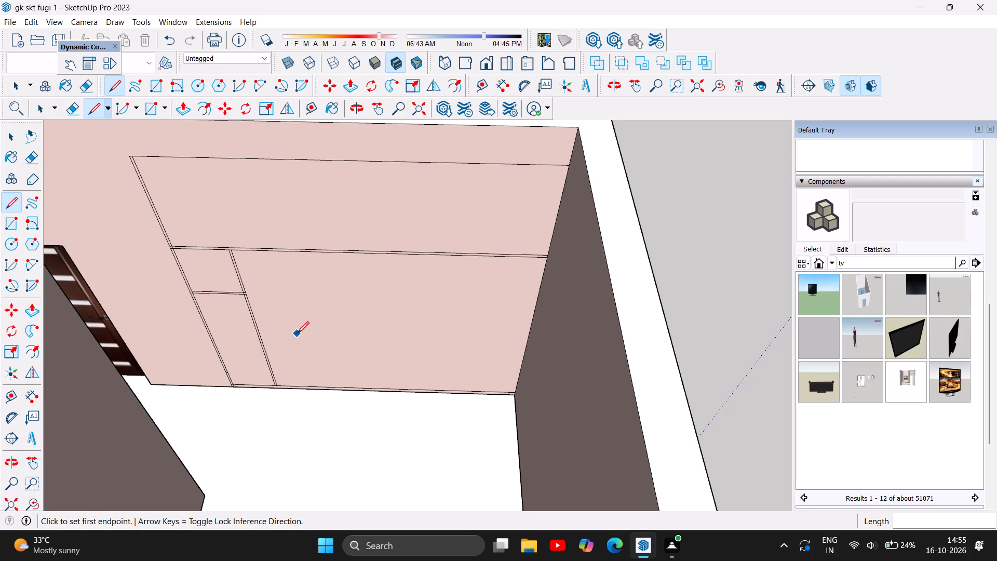
{"action": "scroll", "coordinate": [338, 418], "scroll_direction": "down", "scroll_amount": 2}
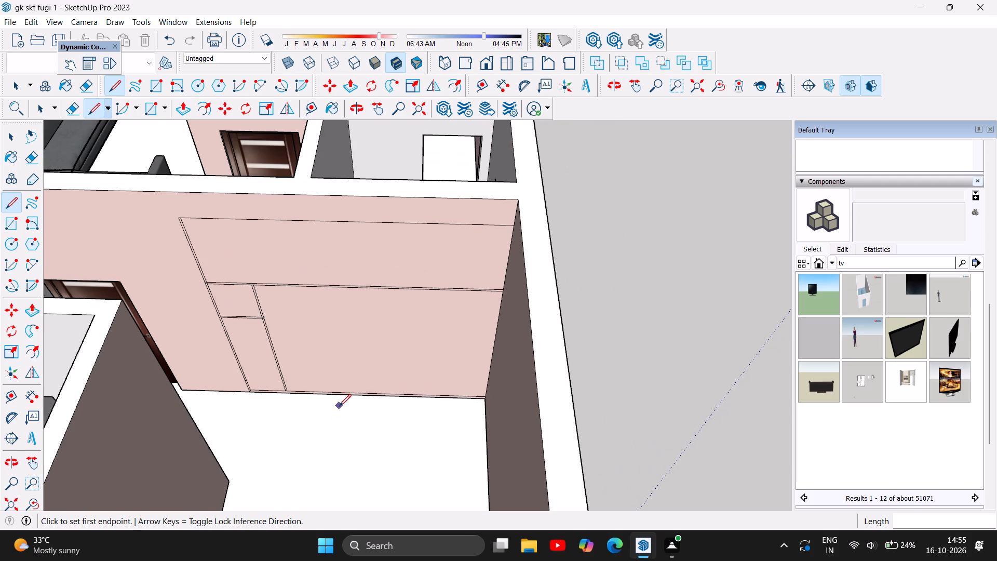
{"action": "scroll", "coordinate": [300, 357], "scroll_direction": "up", "scroll_amount": 2}
{"action": "scroll", "coordinate": [306, 370], "scroll_direction": "down", "scroll_amount": 1}
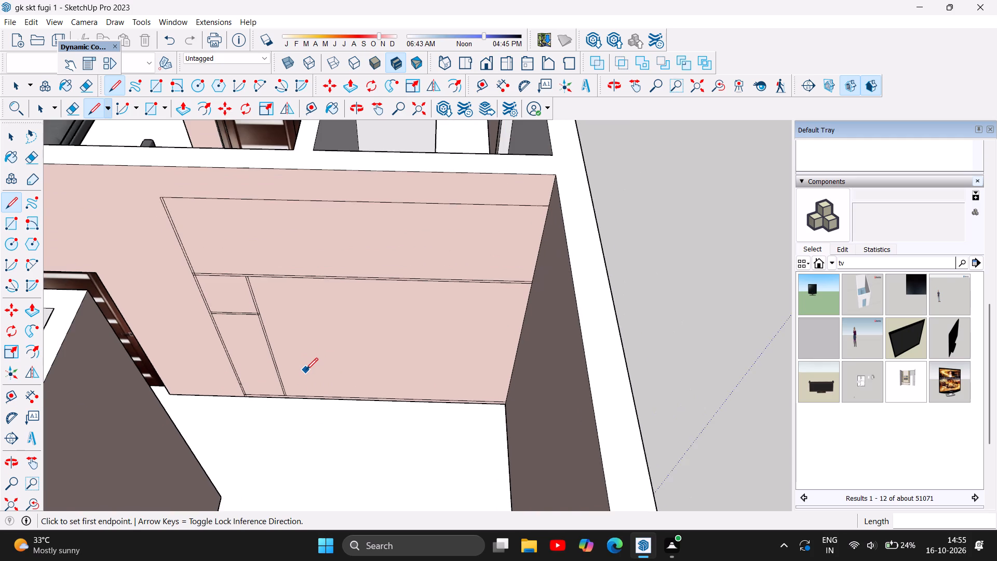
{"action": "scroll", "coordinate": [306, 370], "scroll_direction": "down", "scroll_amount": 2}
{"action": "scroll", "coordinate": [306, 370], "scroll_direction": "up", "scroll_amount": 3}
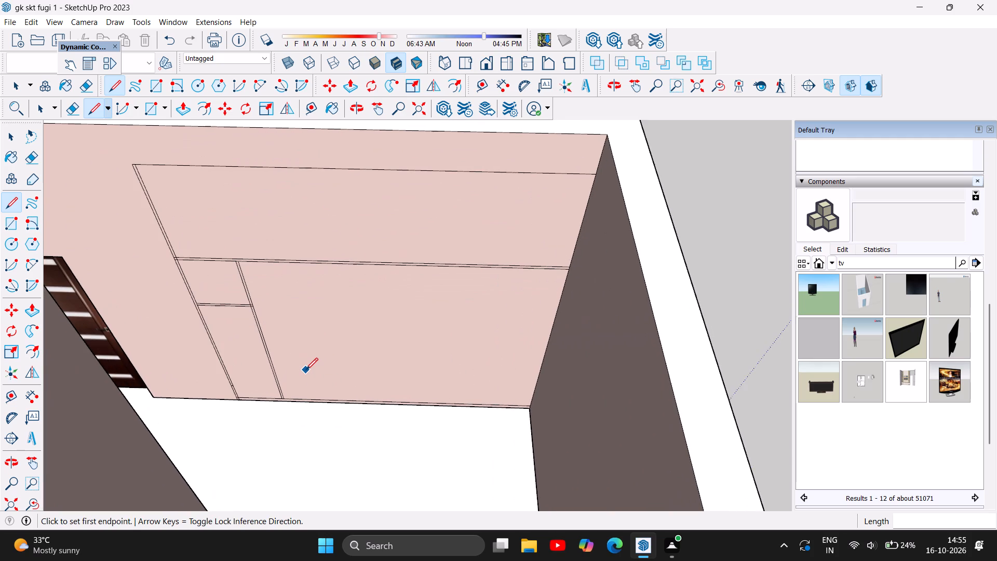
{"action": "scroll", "coordinate": [306, 370], "scroll_direction": "down", "scroll_amount": 1}
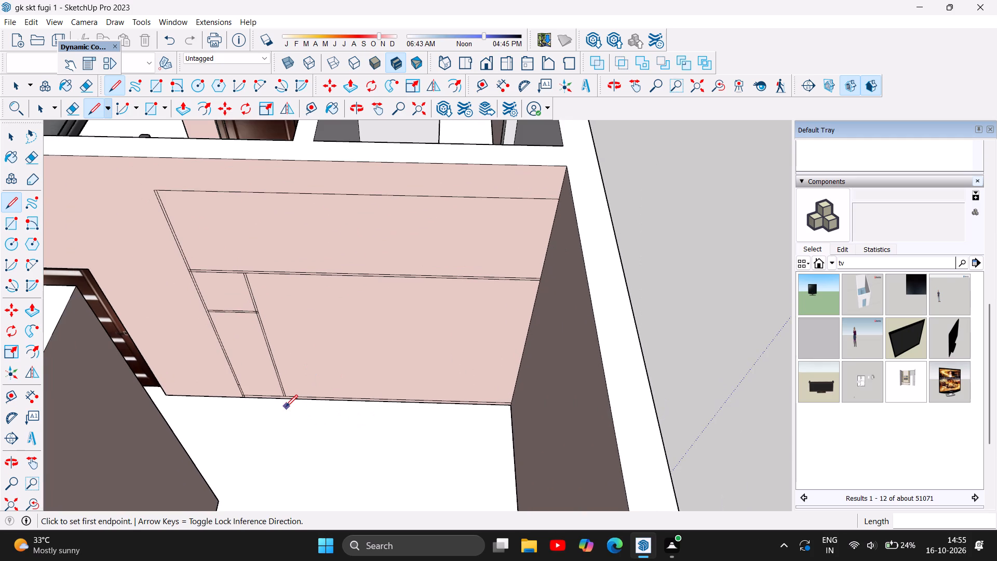
Outline a second compartment beside the double-line upright: 18" along the base strip, 60" up, and 18" back to the upright.
{"action": "scroll", "coordinate": [286, 407], "scroll_direction": "up", "scroll_amount": 2}
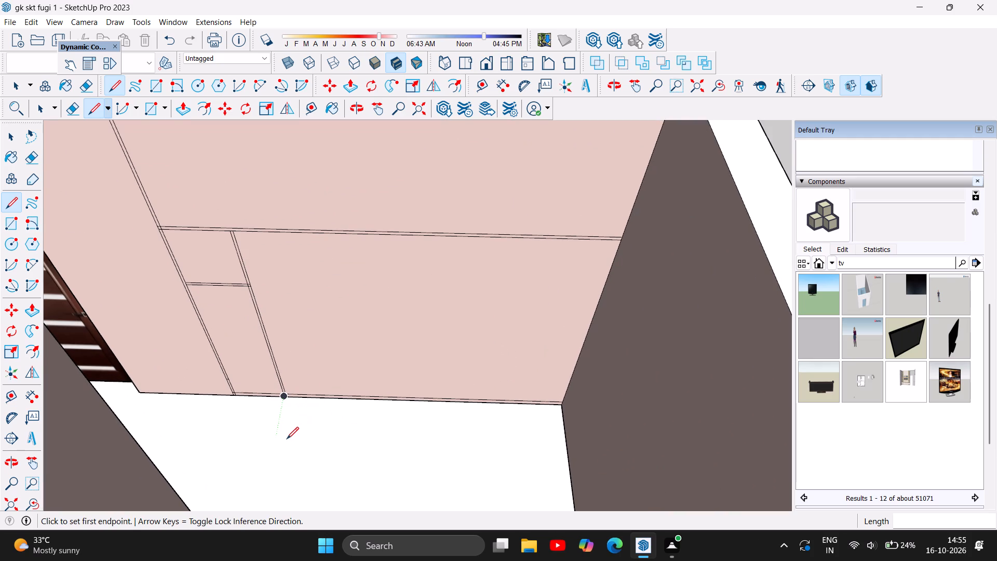
{"action": "scroll", "coordinate": [282, 387], "scroll_direction": "up", "scroll_amount": 2}
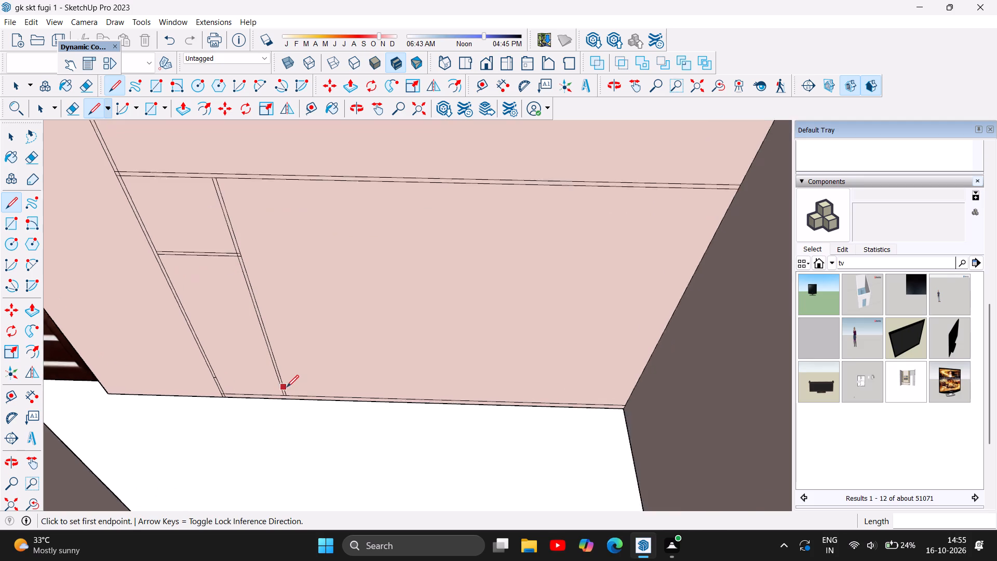
{"action": "scroll", "coordinate": [287, 387], "scroll_direction": "up", "scroll_amount": 2}
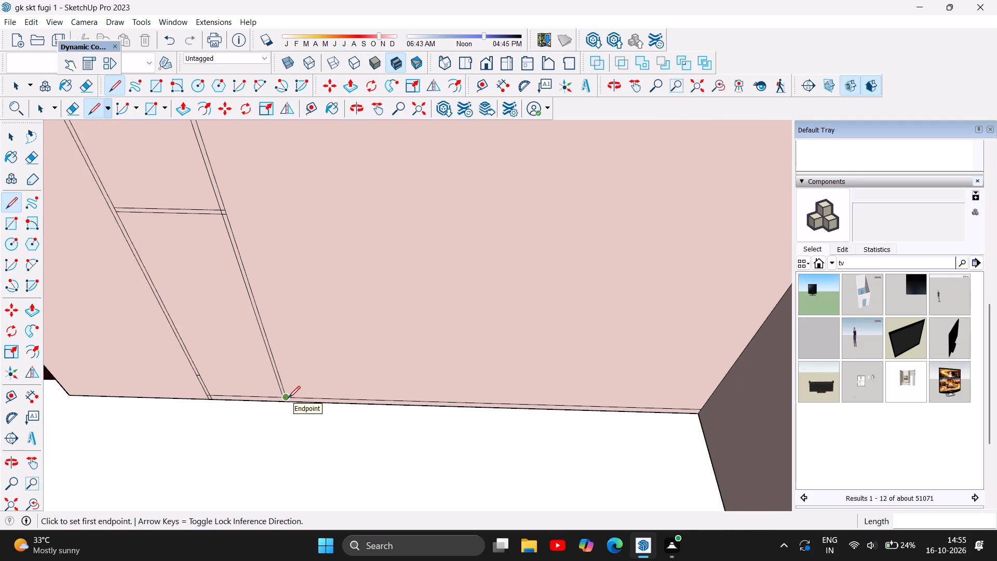
{"action": "scroll", "coordinate": [288, 398], "scroll_direction": "up", "scroll_amount": 5}
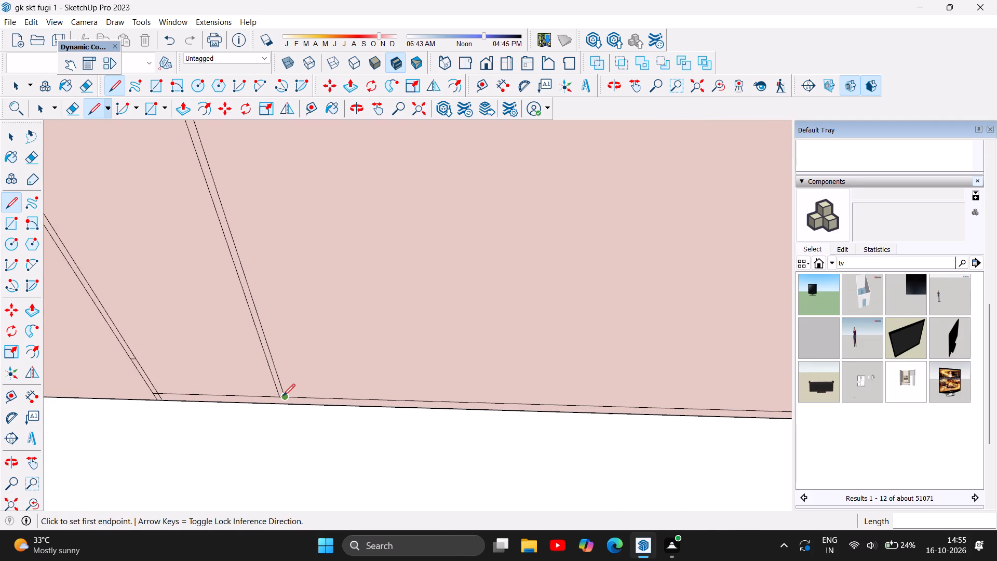
{"action": "left_click", "coordinate": [283, 396]}
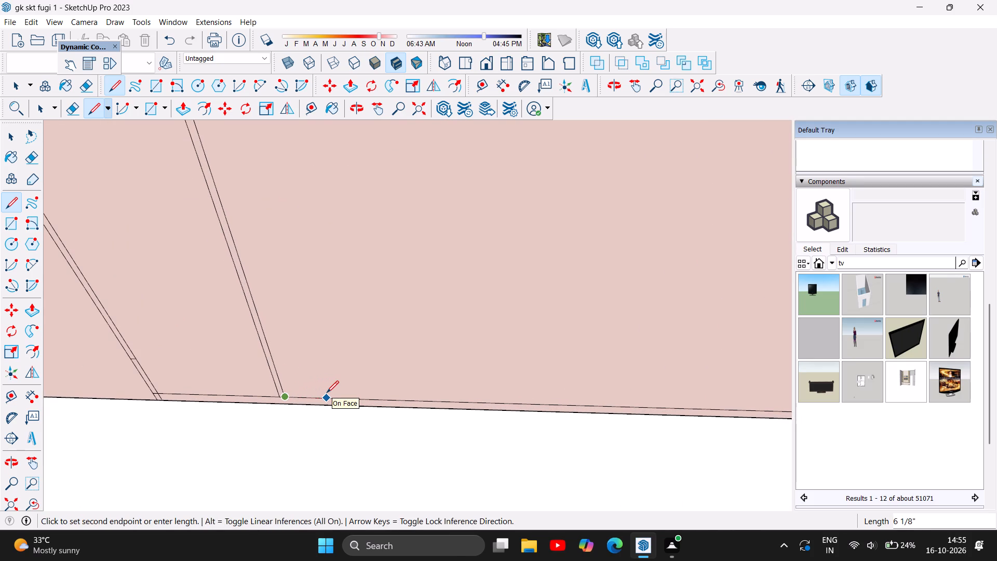
{"action": "type", "text": "18"}
{"action": "key", "text": "Return"}
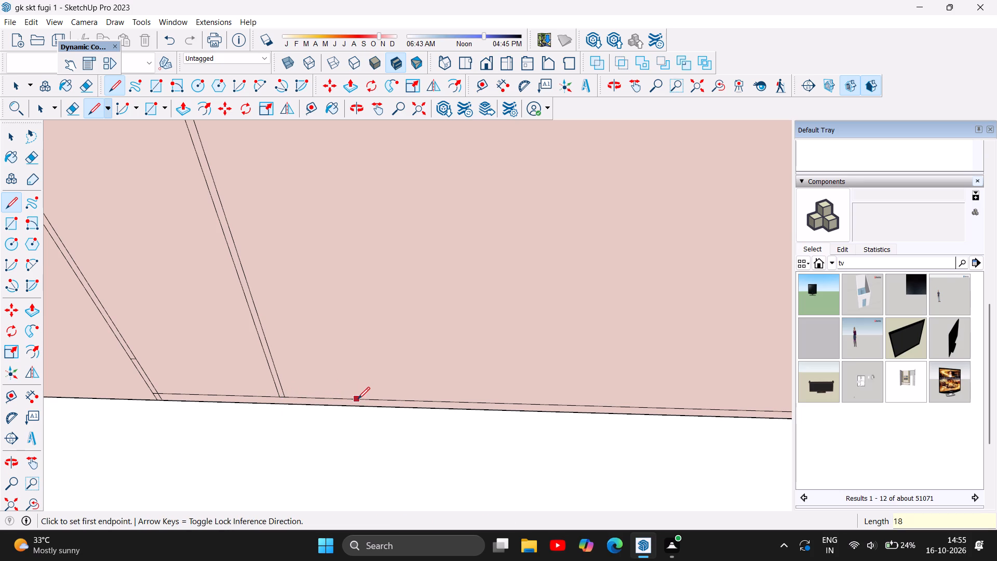
{"action": "left_click", "coordinate": [409, 402]}
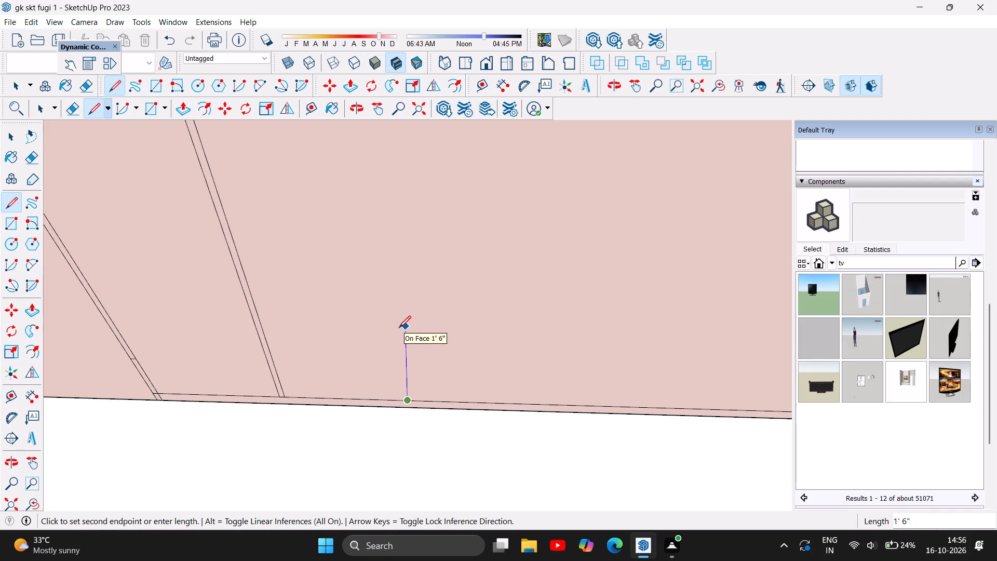
{"action": "type", "text": "60"}
{"action": "key", "text": "Return"}
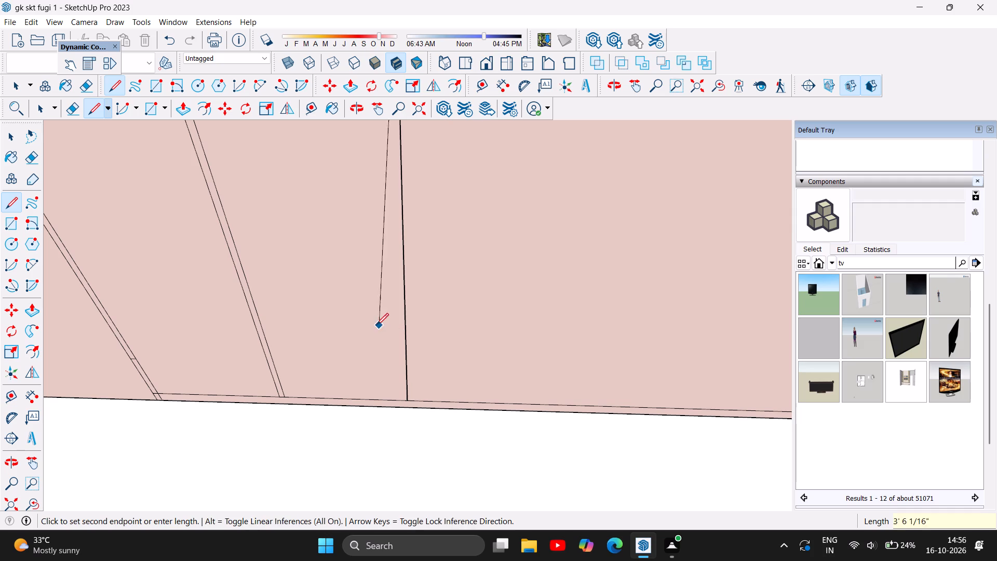
{"action": "scroll", "coordinate": [449, 381], "scroll_direction": "down", "scroll_amount": 8}
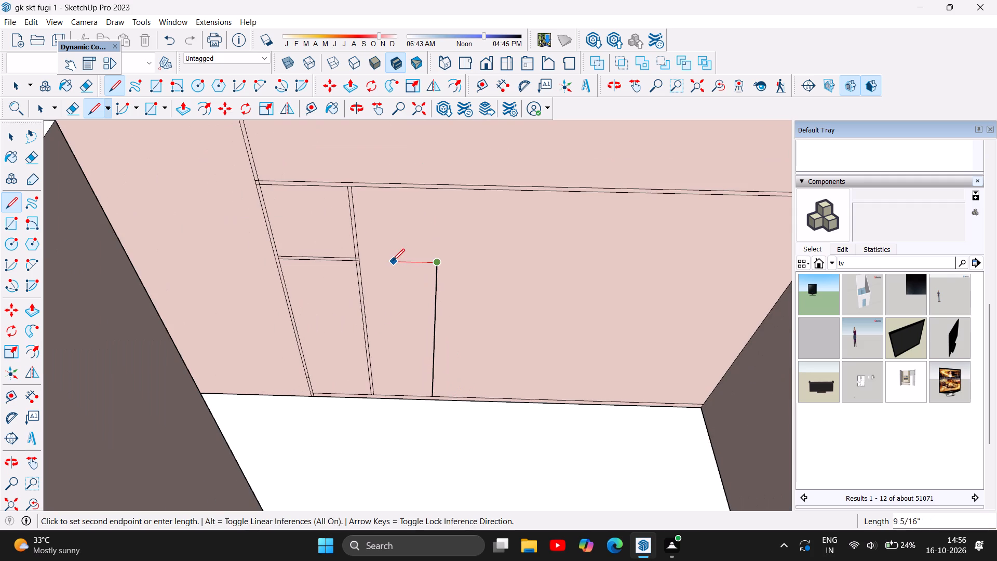
{"action": "left_click", "coordinate": [362, 263]}
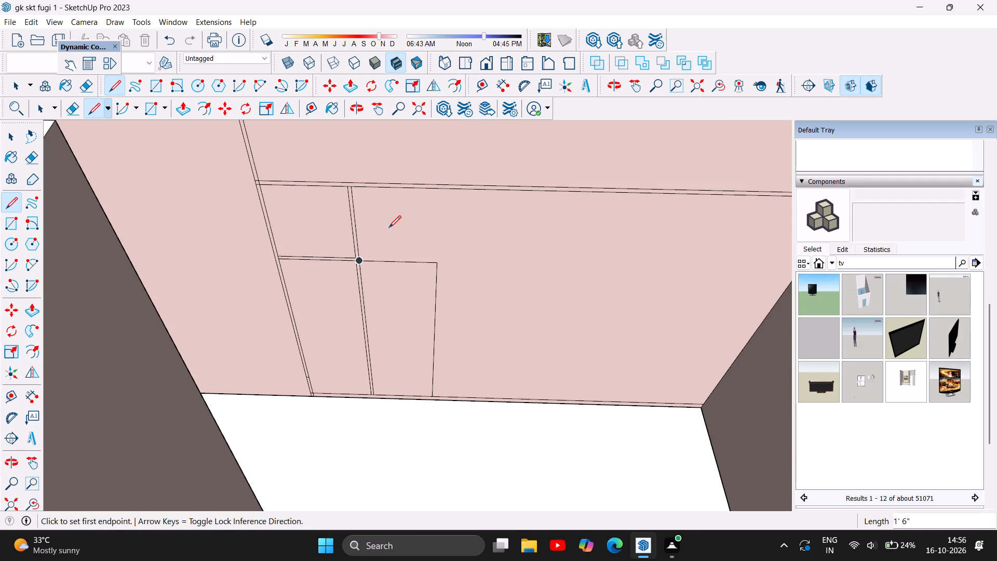
Add the outline's second line: continue the shelf's upper line 18", extend it 0.75", and drop it about 5' 7/8" to the base strip.
{"action": "scroll", "coordinate": [358, 262], "scroll_direction": "up", "scroll_amount": 5}
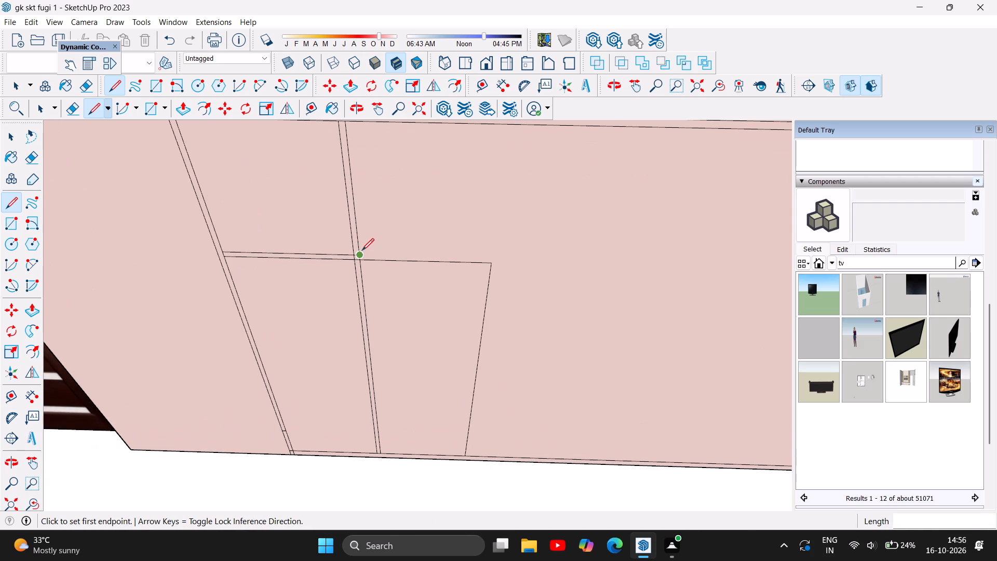
{"action": "left_click", "coordinate": [359, 256]}
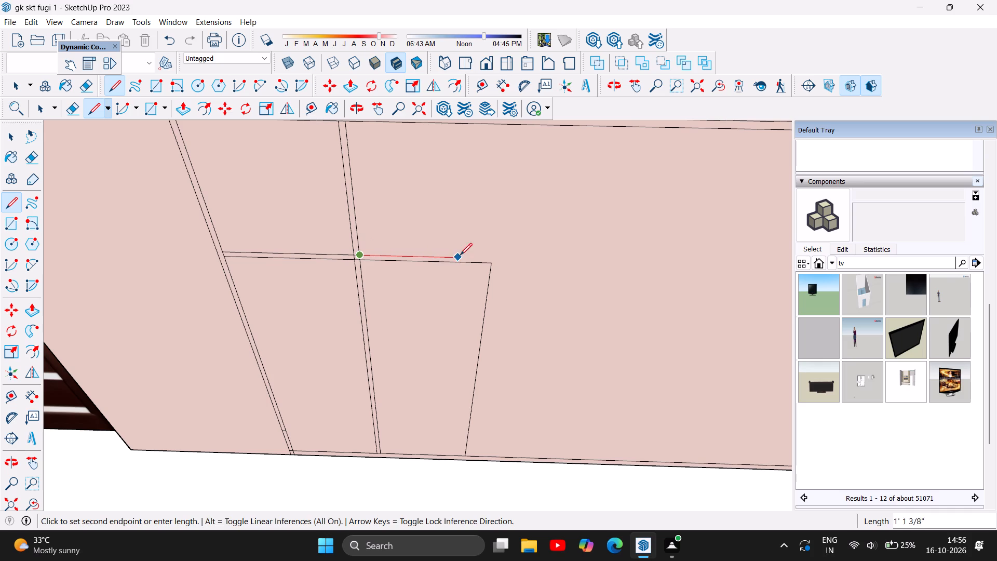
{"action": "left_click", "coordinate": [490, 255]}
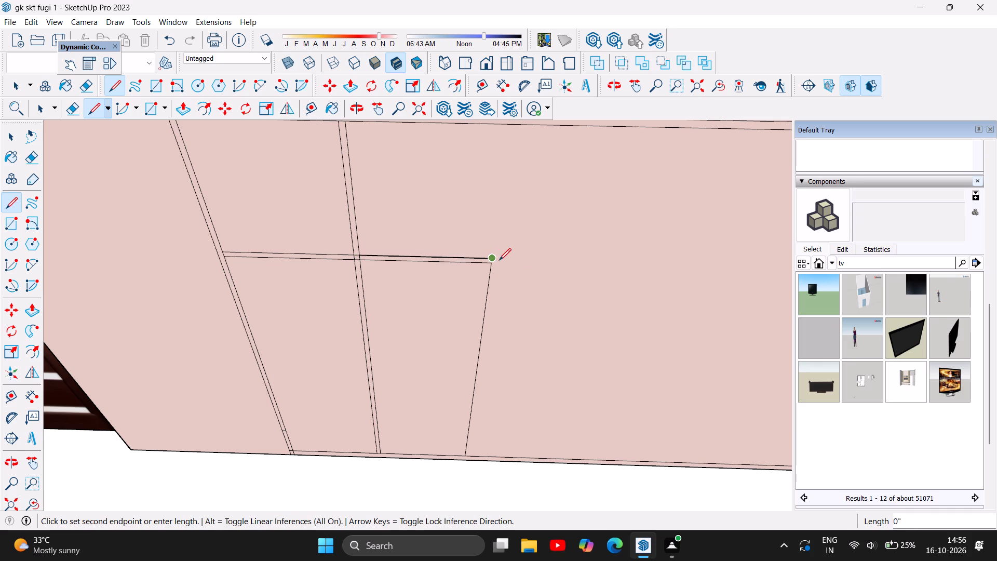
{"action": "scroll", "coordinate": [494, 260], "scroll_direction": "up", "scroll_amount": 5}
{"action": "left_click", "coordinate": [490, 258]}
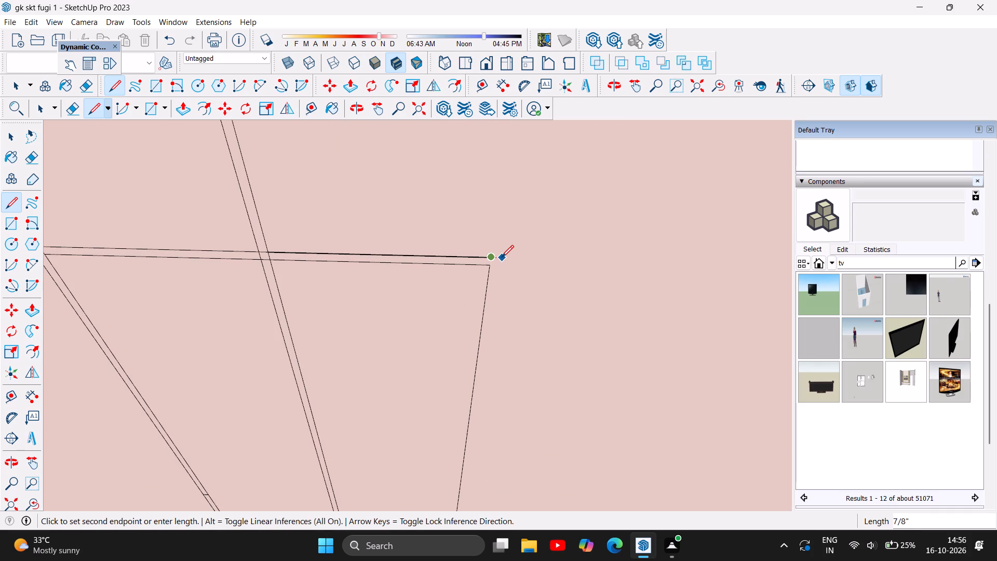
{"action": "type", "text": "0.75"}
{"action": "key", "text": "Return"}
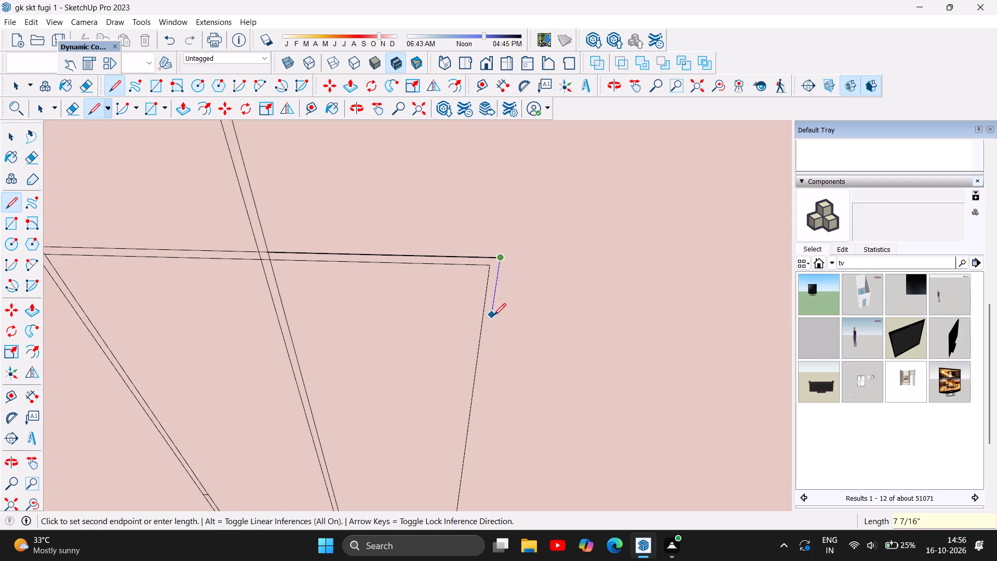
{"action": "scroll", "coordinate": [506, 305], "scroll_direction": "down", "scroll_amount": 5}
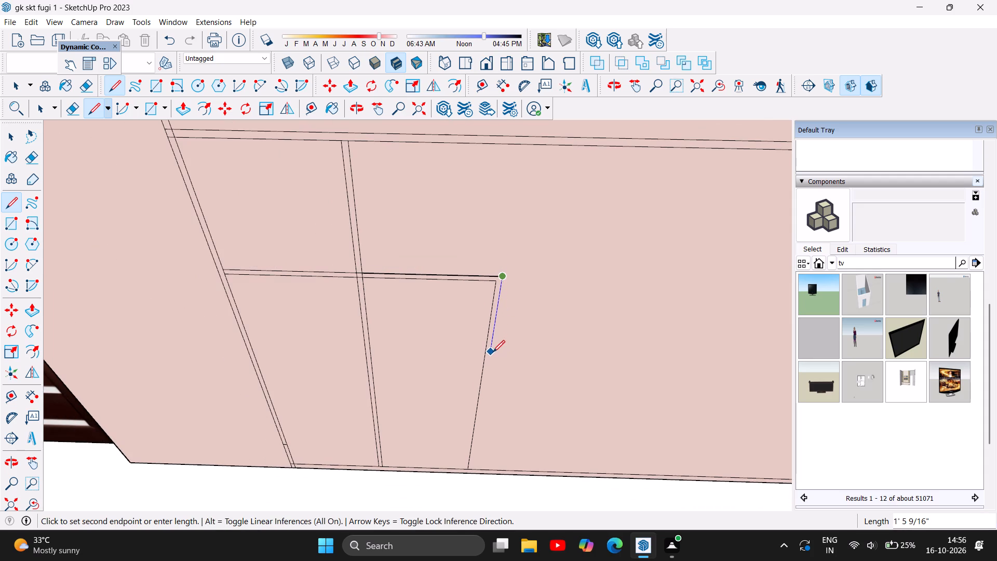
{"action": "left_click", "coordinate": [475, 468]}
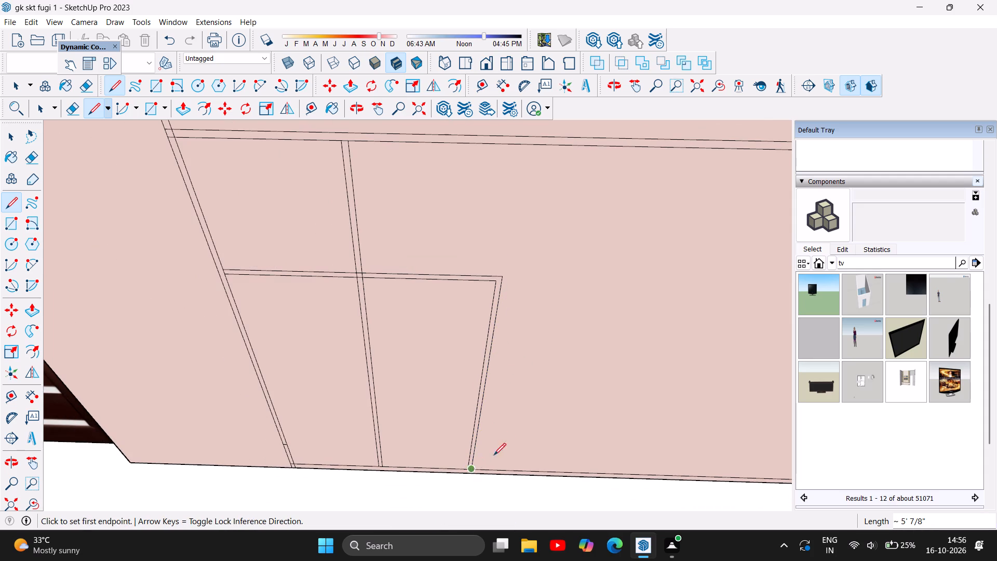
Extend both lines of the second compartment's outer upright about 21" upward to the lower line of the horizontal strip.
{"action": "scroll", "coordinate": [322, 399], "scroll_direction": "down", "scroll_amount": 4}
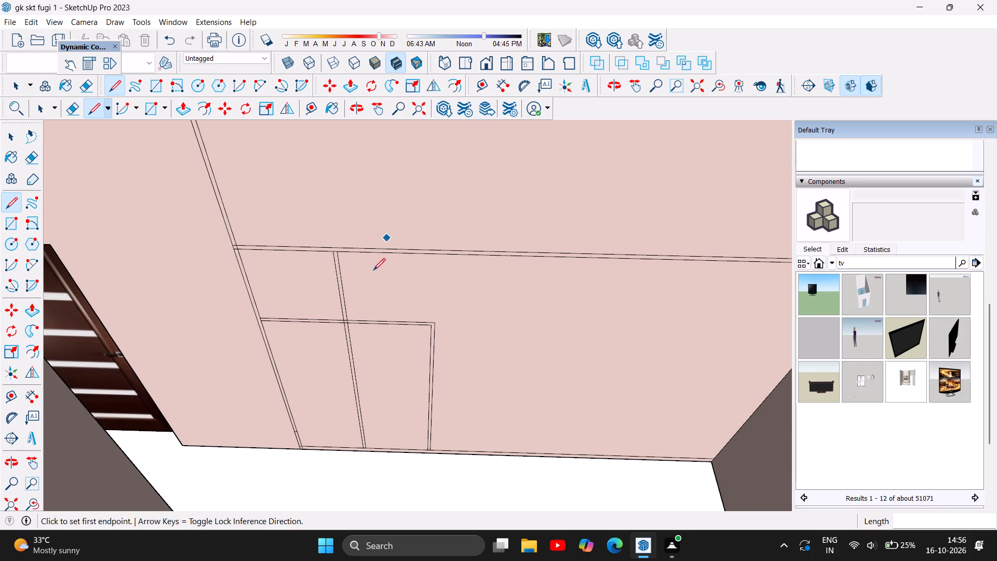
{"action": "scroll", "coordinate": [229, 366], "scroll_direction": "down", "scroll_amount": 4}
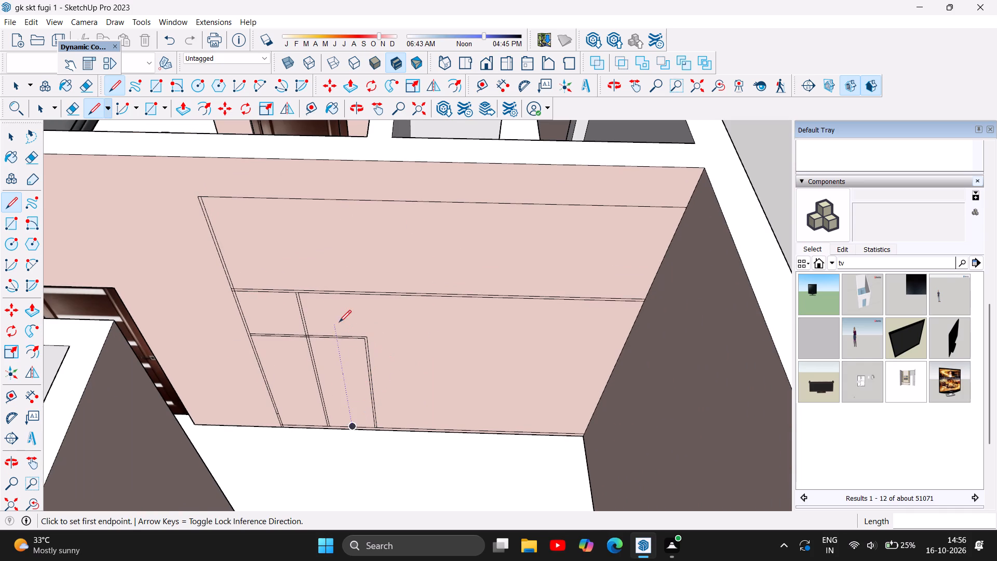
{"action": "scroll", "coordinate": [341, 318], "scroll_direction": "up", "scroll_amount": 2}
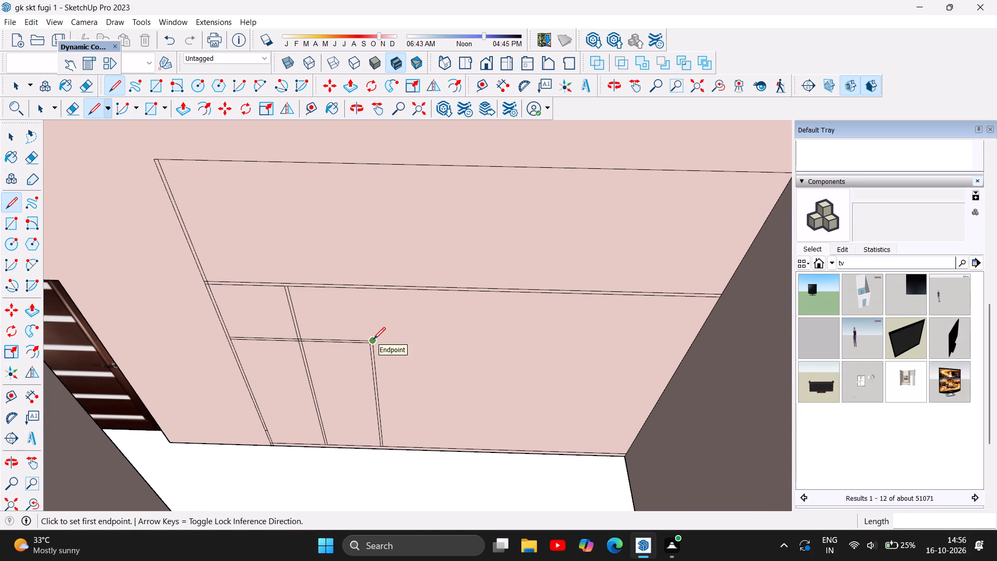
{"action": "left_click", "coordinate": [373, 339]}
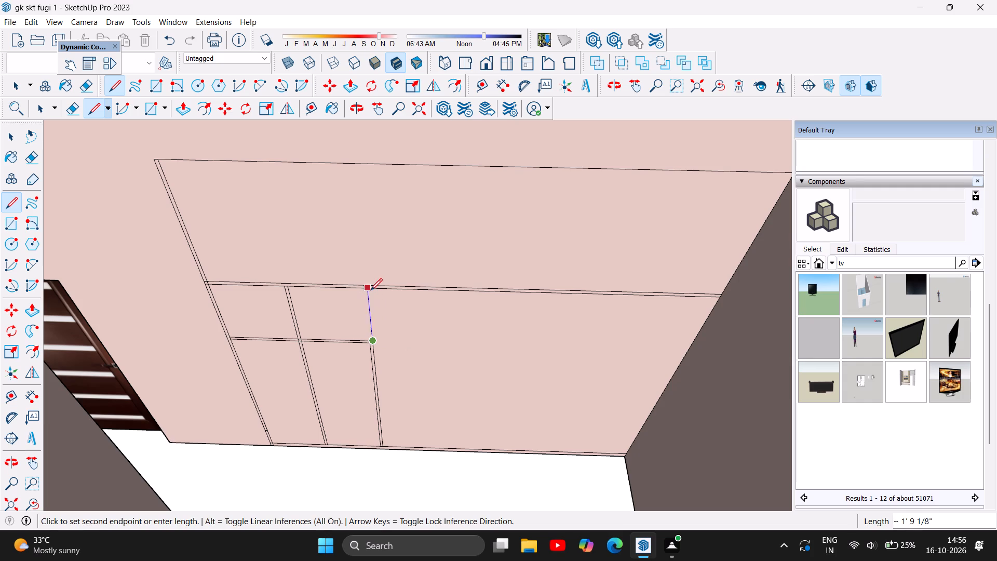
{"action": "left_click", "coordinate": [369, 288]}
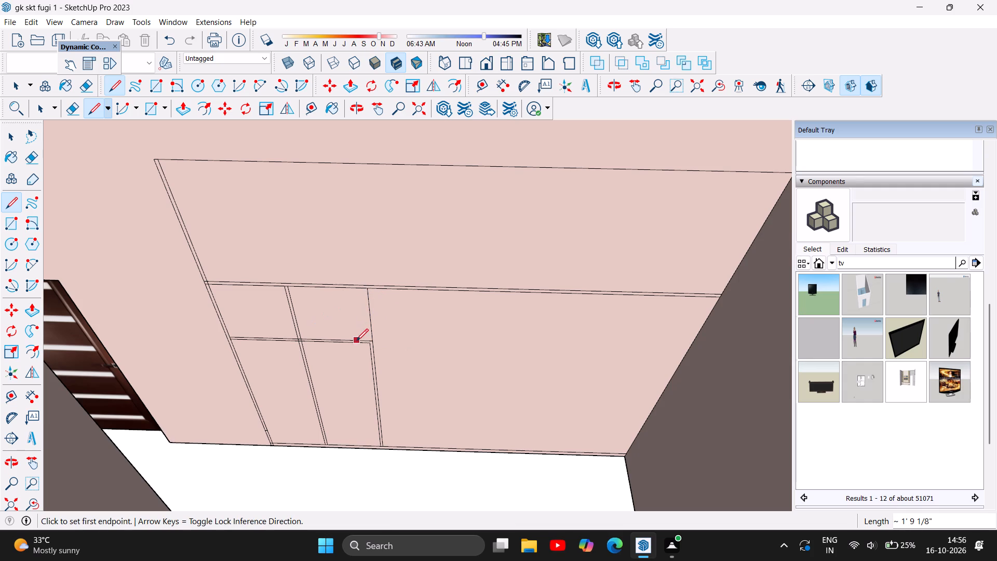
{"action": "scroll", "coordinate": [365, 340], "scroll_direction": "up", "scroll_amount": 8}
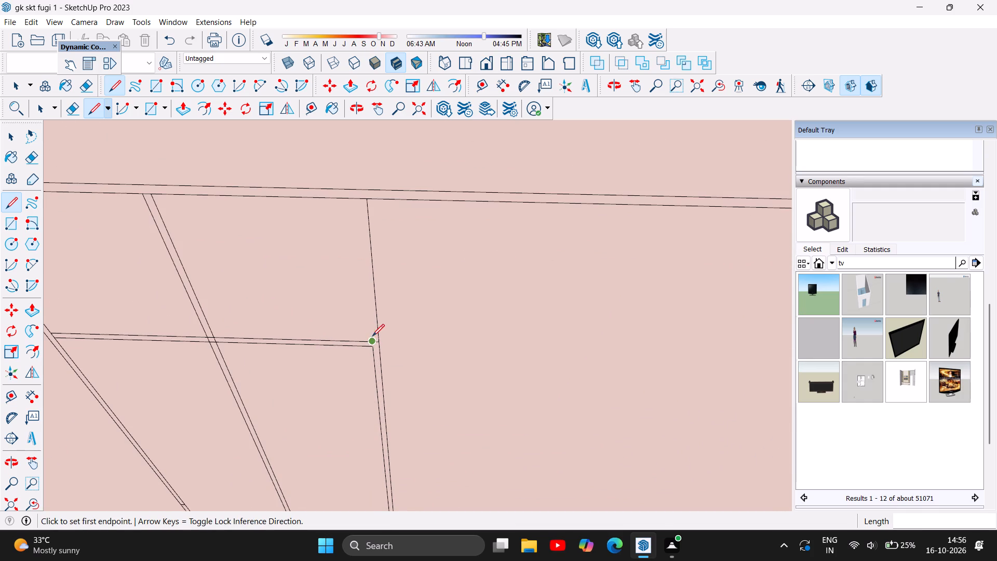
{"action": "left_click", "coordinate": [370, 340]}
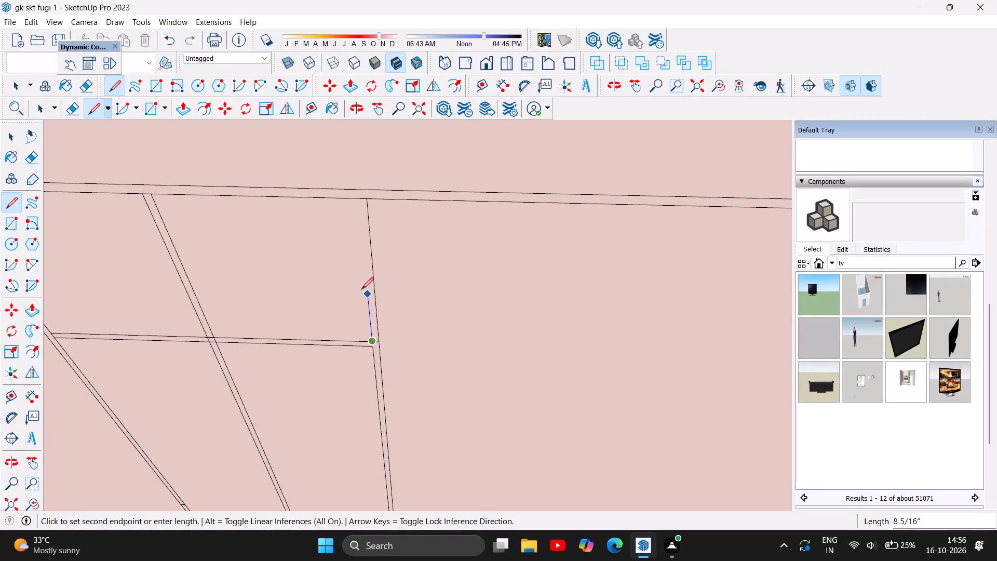
{"action": "left_click", "coordinate": [359, 196]}
Complete the shelf and outer upright junction with a vertical segment of about 7/8" and a 3/4" horizontal segment across the upright.
{"action": "scroll", "coordinate": [318, 287], "scroll_direction": "down", "scroll_amount": 5}
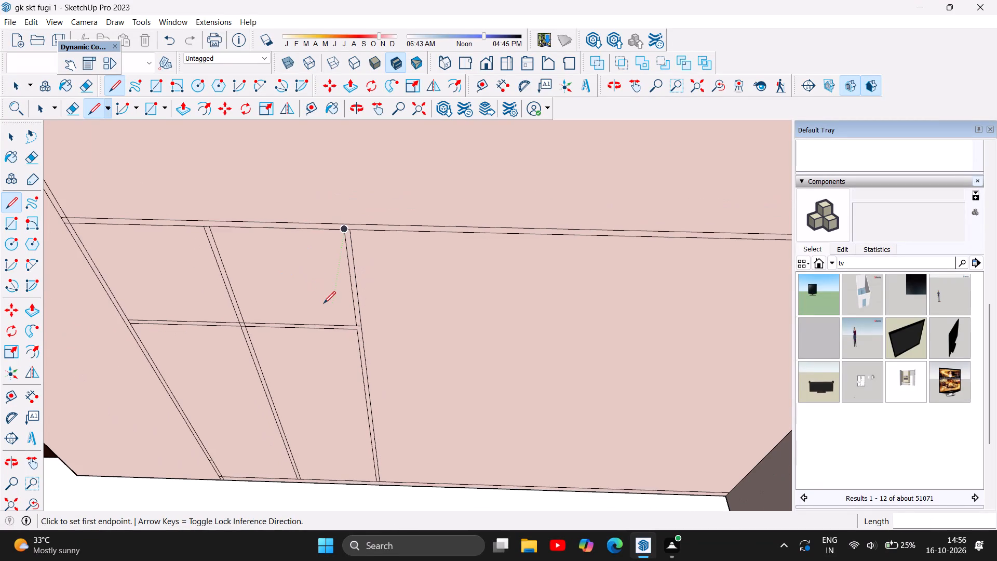
{"action": "scroll", "coordinate": [356, 353], "scroll_direction": "up", "scroll_amount": 5}
{"action": "left_click", "coordinate": [352, 319]}
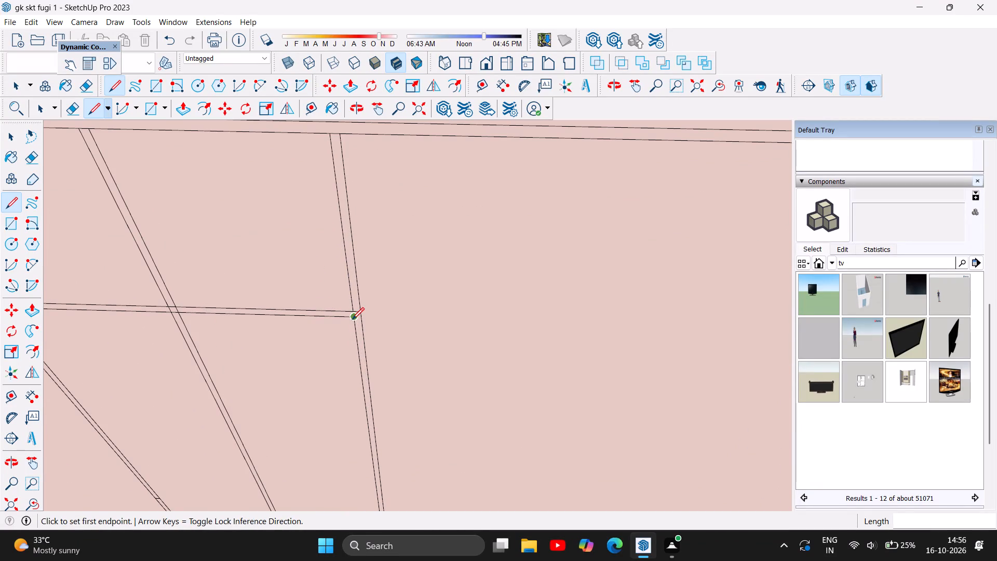
{"action": "left_click", "coordinate": [353, 311]}
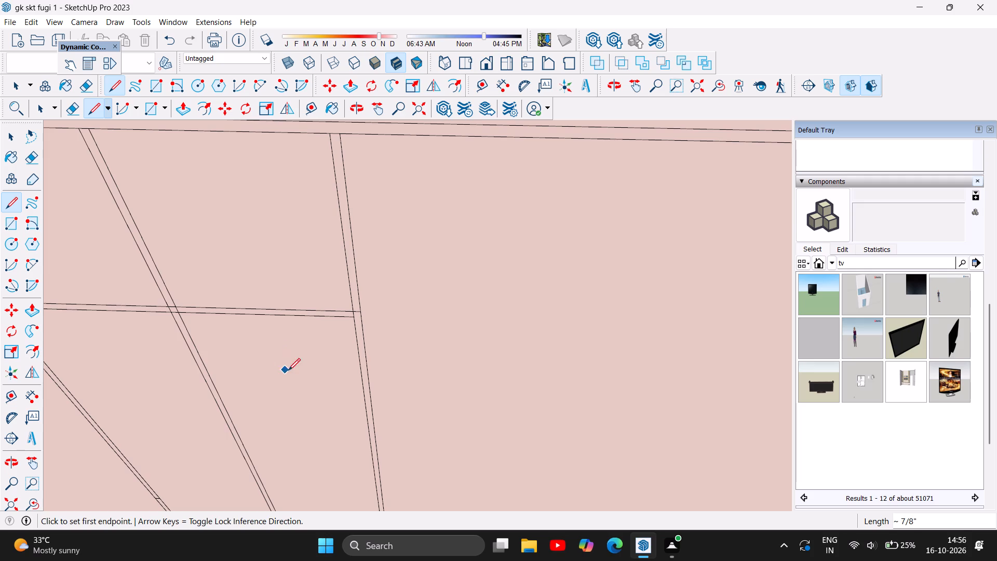
{"action": "scroll", "coordinate": [322, 366], "scroll_direction": "down", "scroll_amount": 3}
{"action": "scroll", "coordinate": [339, 349], "scroll_direction": "up", "scroll_amount": 8}
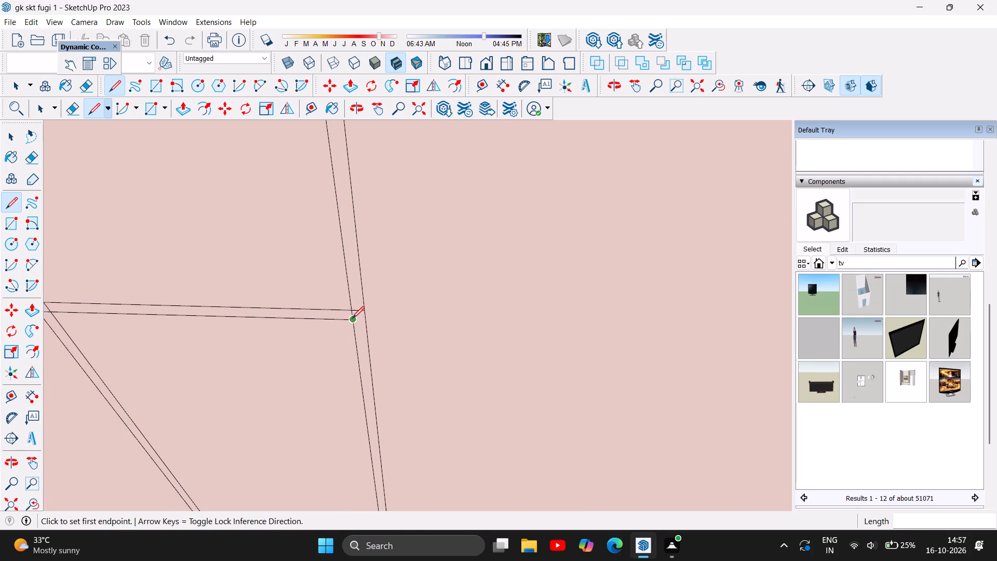
{"action": "left_click", "coordinate": [352, 318]}
{"action": "left_click", "coordinate": [365, 320]}
{"action": "key", "text": "Escape"}
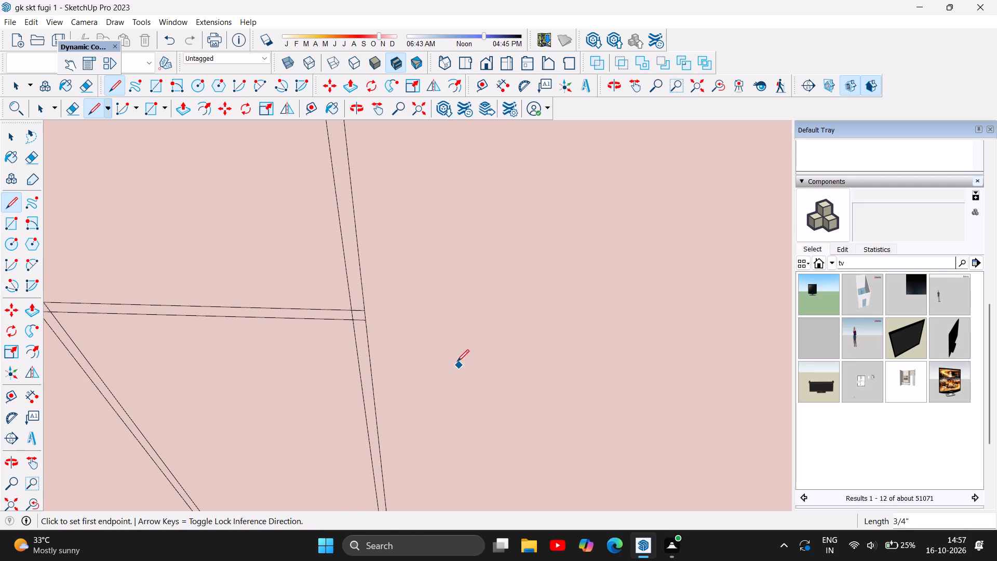
Examine the overall wall layout, including the two side-by-side compartments and the open area beside them.
{"action": "scroll", "coordinate": [551, 333], "scroll_direction": "down", "scroll_amount": 11}
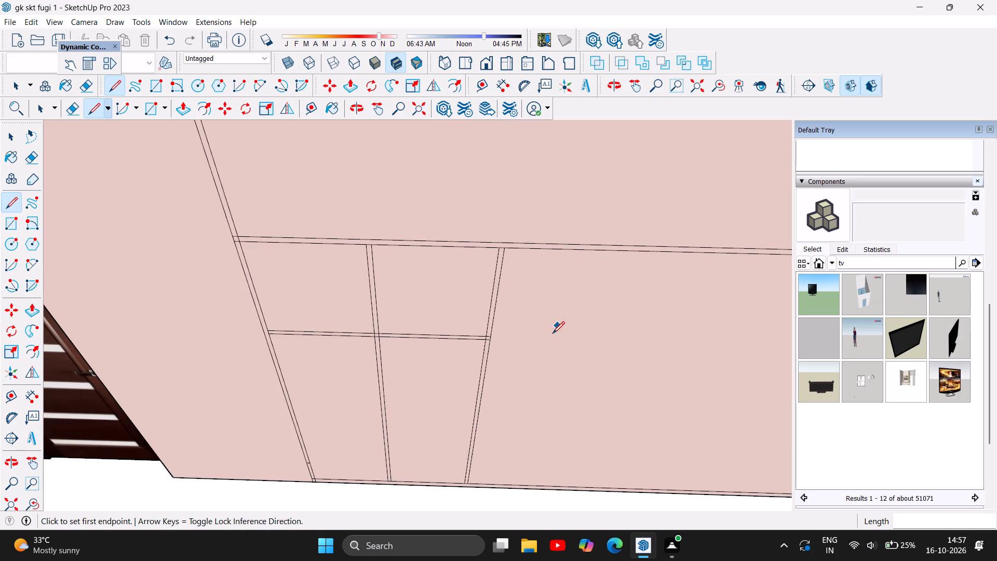
{"action": "scroll", "coordinate": [540, 332], "scroll_direction": "down", "scroll_amount": 6}
{"action": "scroll", "coordinate": [489, 365], "scroll_direction": "up", "scroll_amount": 2}
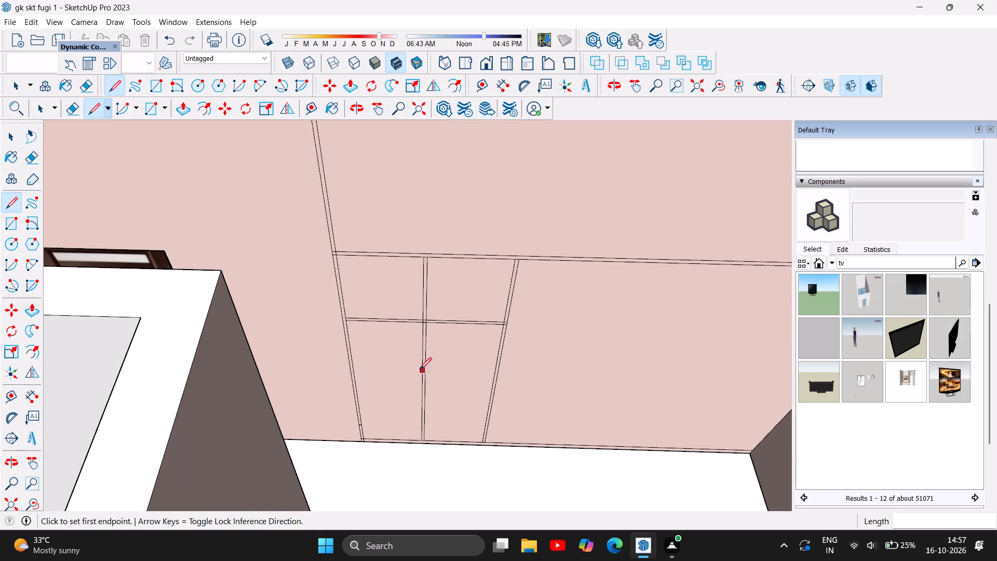
{"action": "scroll", "coordinate": [342, 426], "scroll_direction": "down", "scroll_amount": 3}
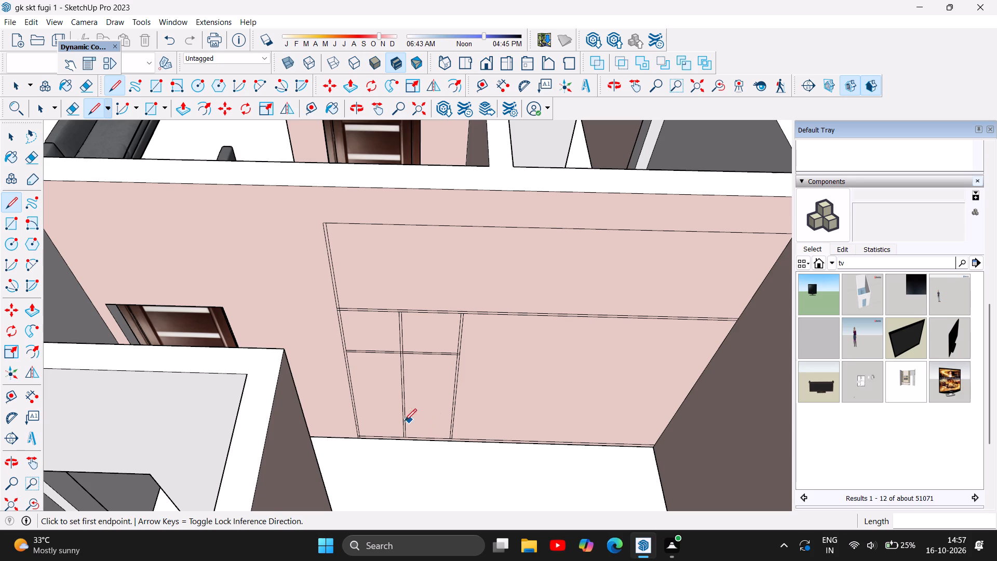
{"action": "scroll", "coordinate": [399, 403], "scroll_direction": "down", "scroll_amount": 2}
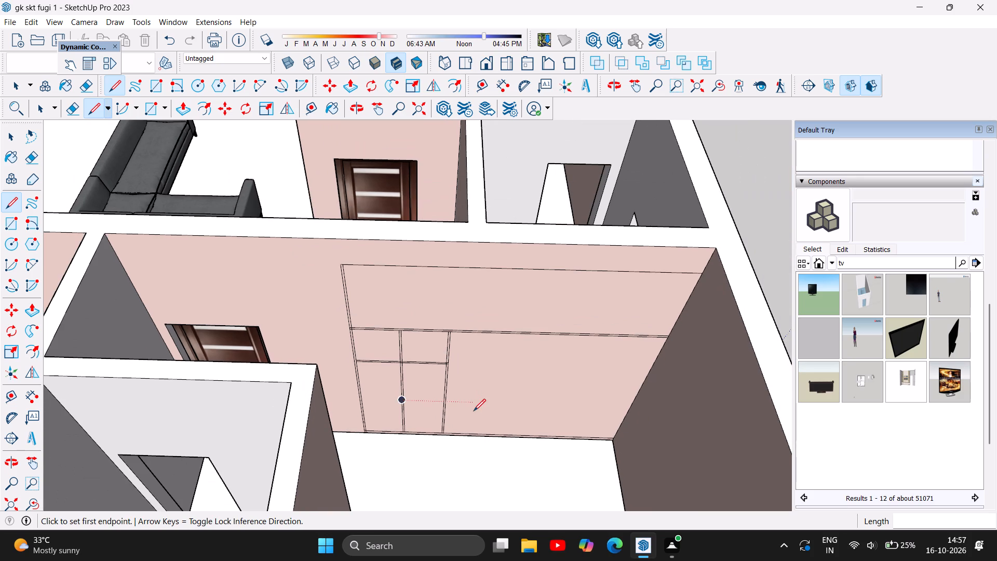
{"action": "scroll", "coordinate": [480, 413], "scroll_direction": "up", "scroll_amount": 3}
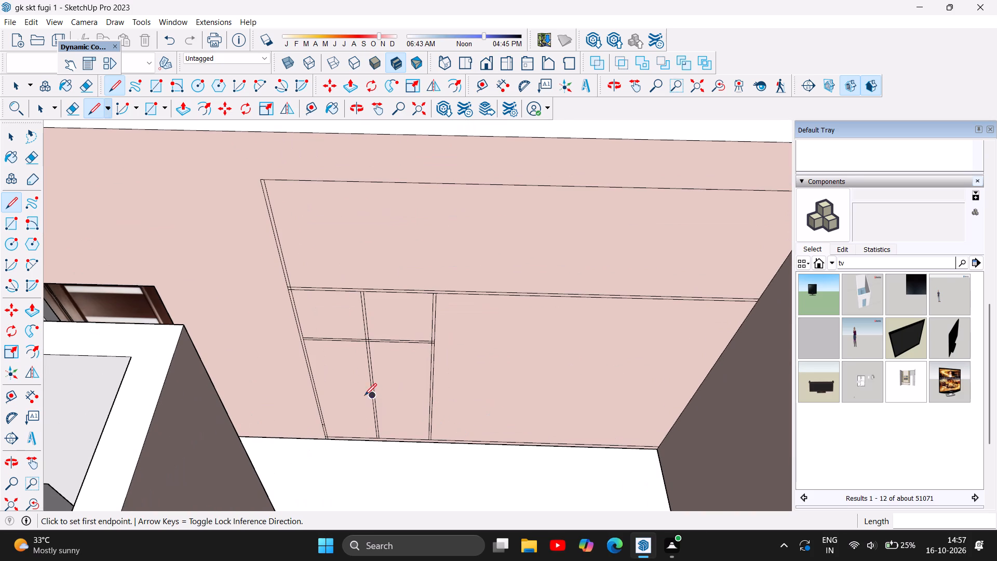
Draw a 36" line along the base strip's upper line from the foot of the second compartment's outer upright.
{"action": "scroll", "coordinate": [381, 375], "scroll_direction": "down", "scroll_amount": 5}
{"action": "scroll", "coordinate": [473, 392], "scroll_direction": "up", "scroll_amount": 4}
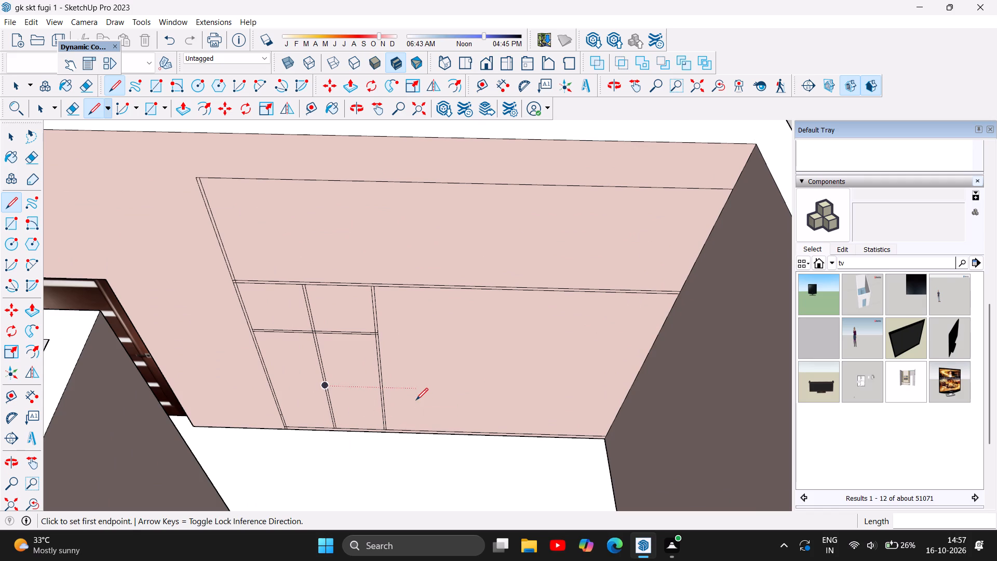
{"action": "scroll", "coordinate": [407, 413], "scroll_direction": "up", "scroll_amount": 4}
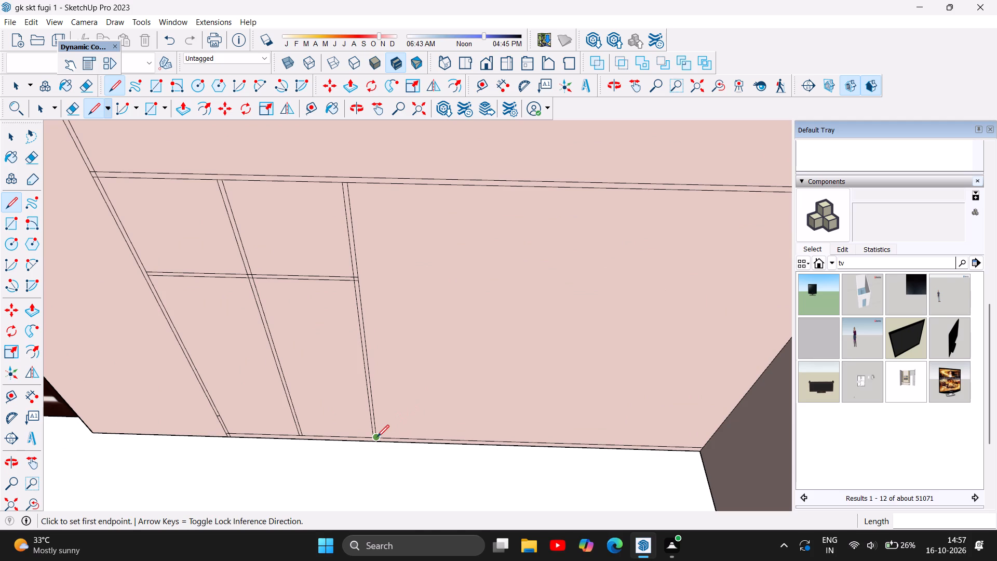
{"action": "left_click", "coordinate": [377, 437]}
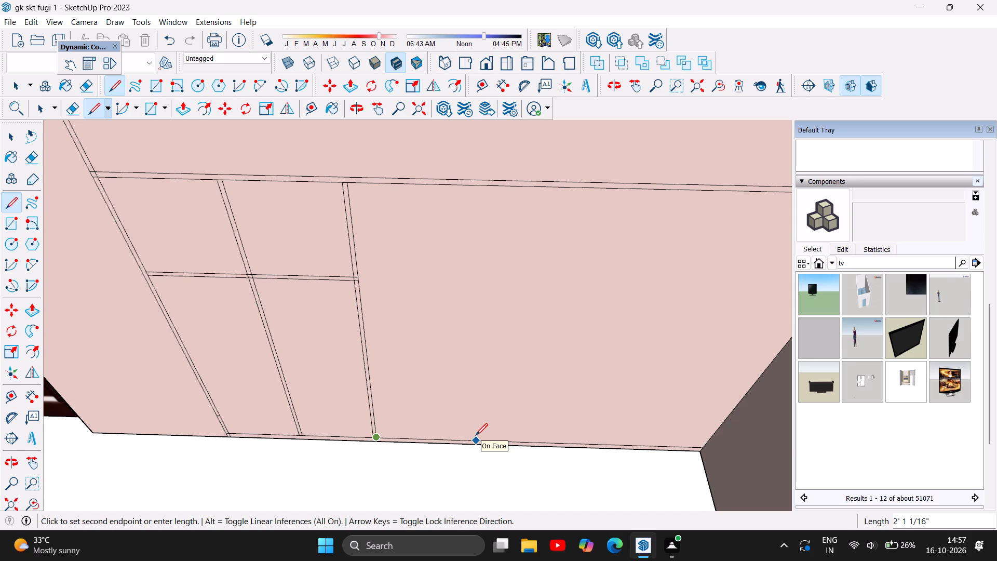
{"action": "type", "text": "36"}
{"action": "key", "text": "Return"}
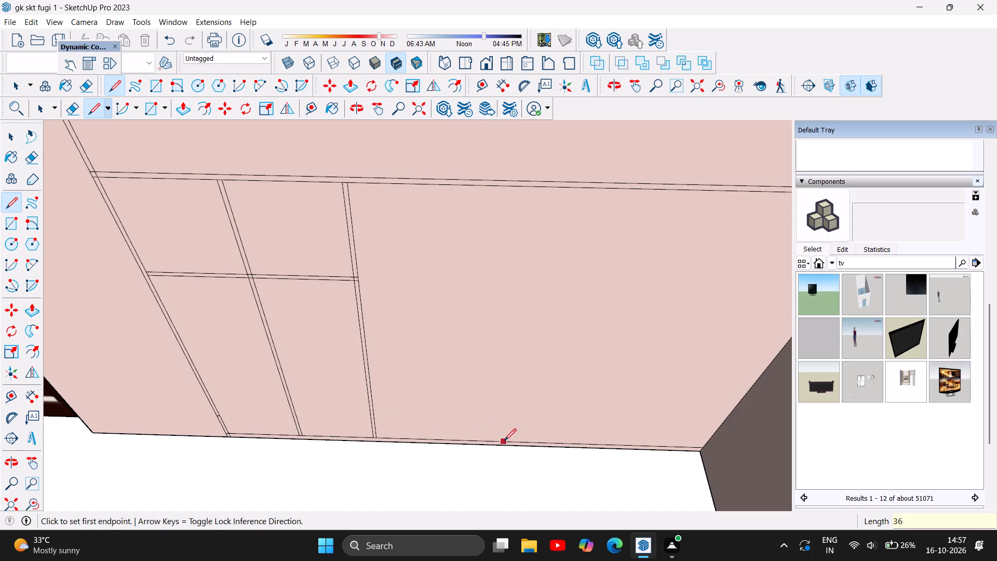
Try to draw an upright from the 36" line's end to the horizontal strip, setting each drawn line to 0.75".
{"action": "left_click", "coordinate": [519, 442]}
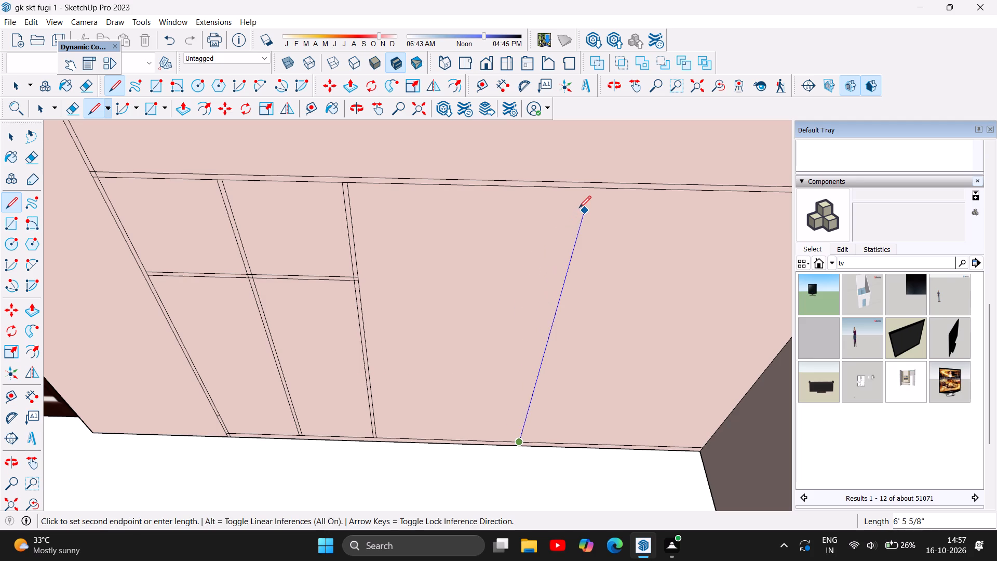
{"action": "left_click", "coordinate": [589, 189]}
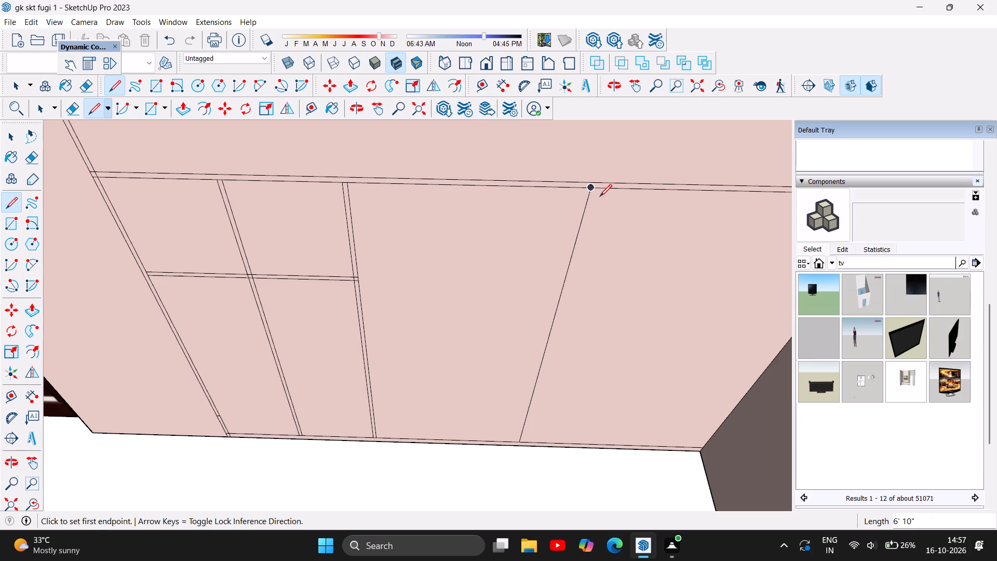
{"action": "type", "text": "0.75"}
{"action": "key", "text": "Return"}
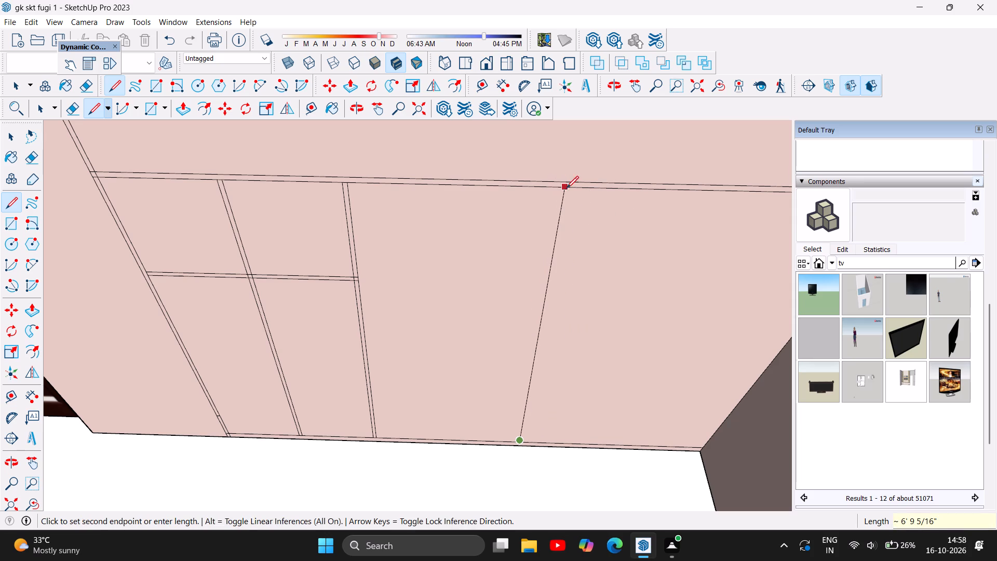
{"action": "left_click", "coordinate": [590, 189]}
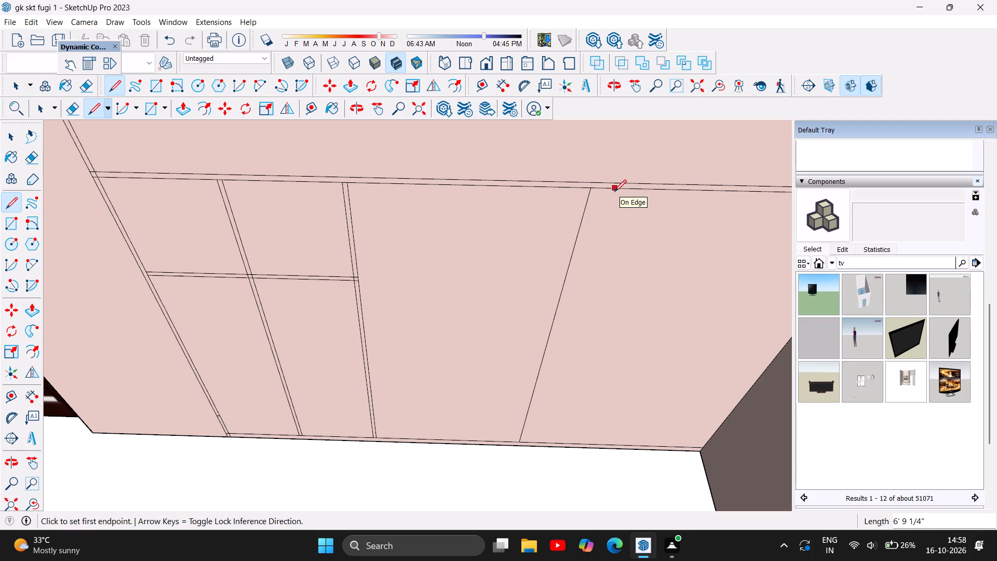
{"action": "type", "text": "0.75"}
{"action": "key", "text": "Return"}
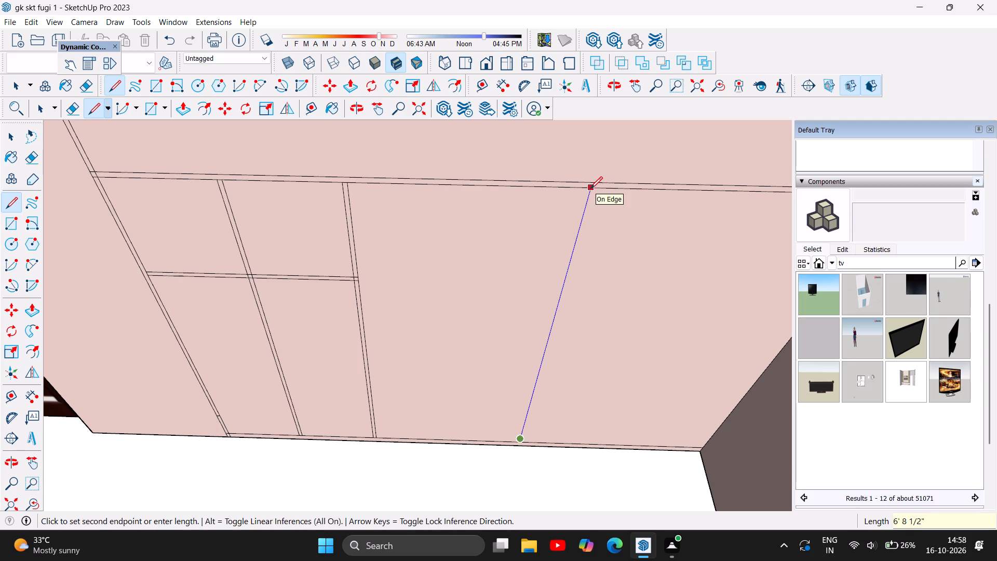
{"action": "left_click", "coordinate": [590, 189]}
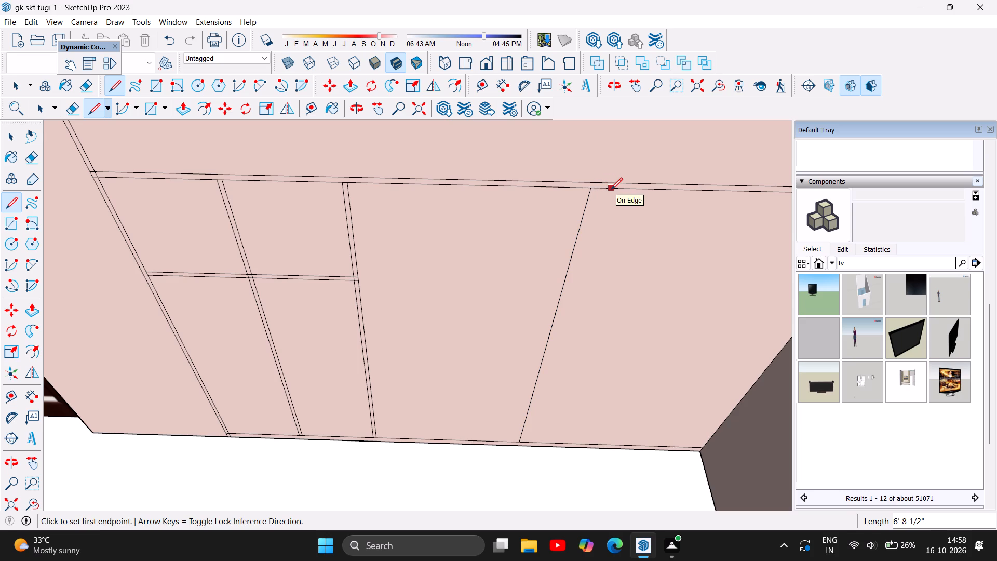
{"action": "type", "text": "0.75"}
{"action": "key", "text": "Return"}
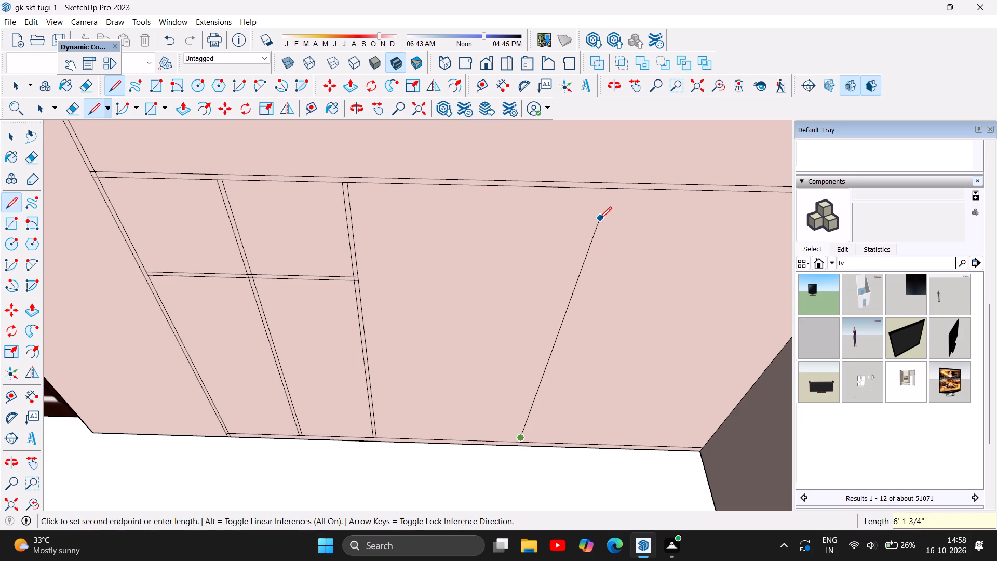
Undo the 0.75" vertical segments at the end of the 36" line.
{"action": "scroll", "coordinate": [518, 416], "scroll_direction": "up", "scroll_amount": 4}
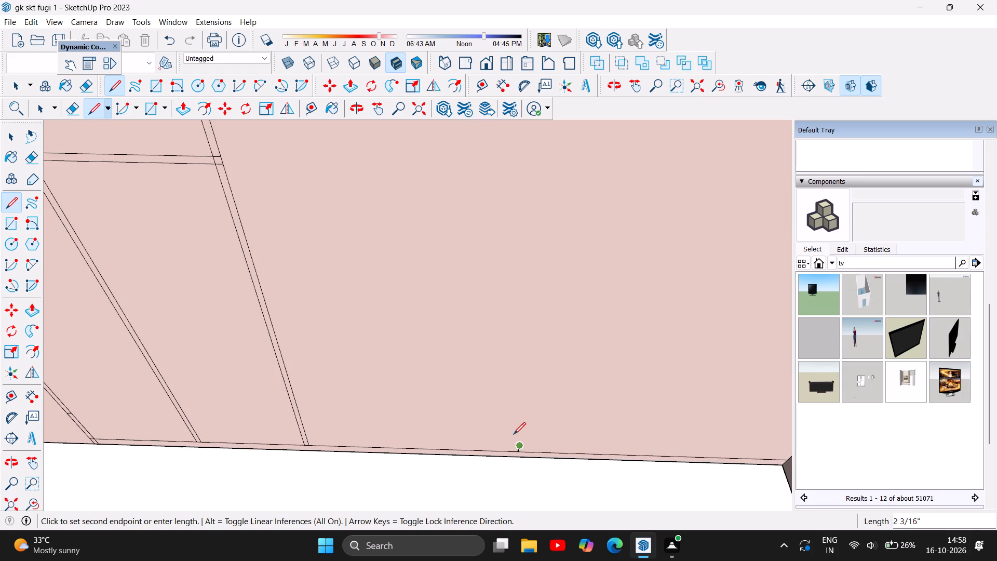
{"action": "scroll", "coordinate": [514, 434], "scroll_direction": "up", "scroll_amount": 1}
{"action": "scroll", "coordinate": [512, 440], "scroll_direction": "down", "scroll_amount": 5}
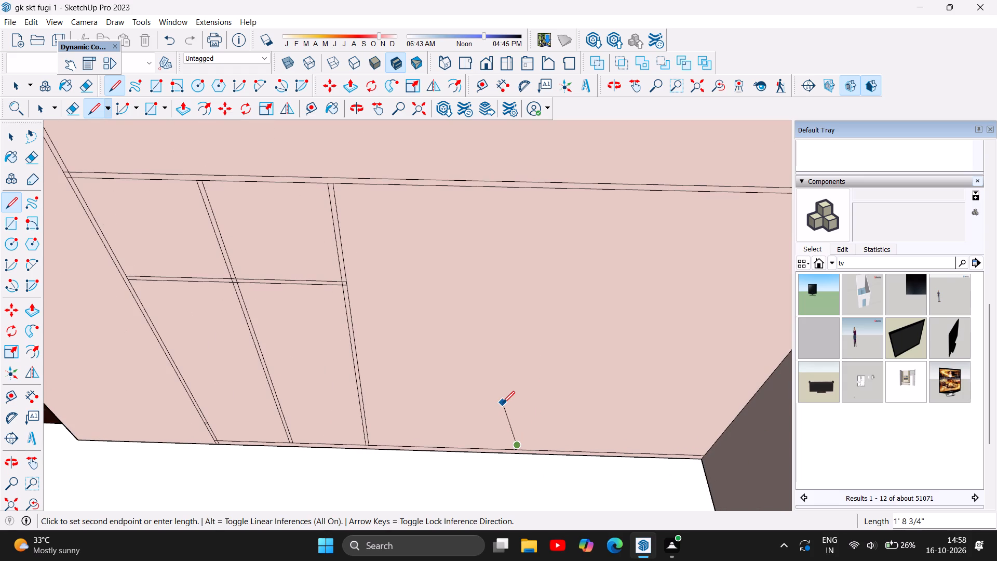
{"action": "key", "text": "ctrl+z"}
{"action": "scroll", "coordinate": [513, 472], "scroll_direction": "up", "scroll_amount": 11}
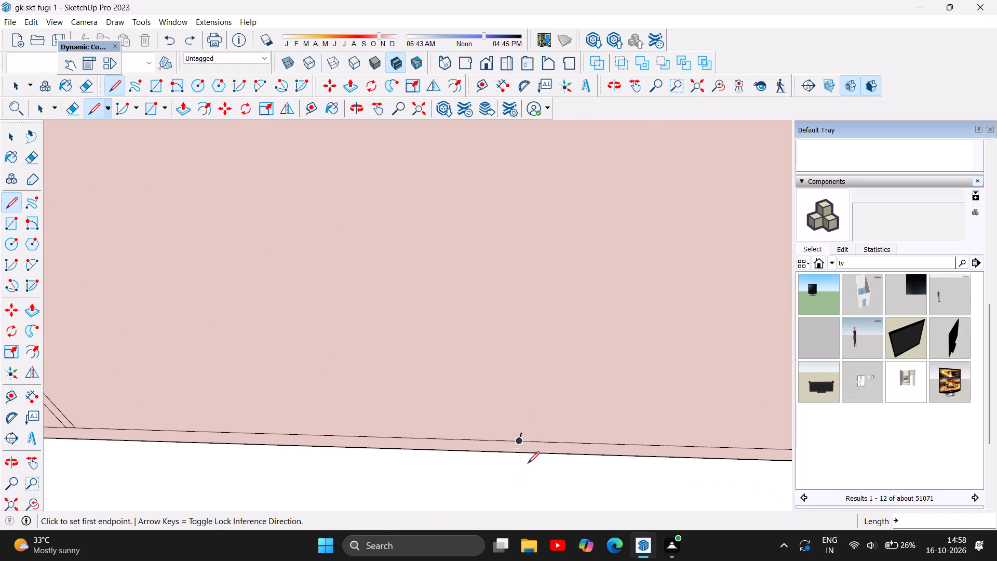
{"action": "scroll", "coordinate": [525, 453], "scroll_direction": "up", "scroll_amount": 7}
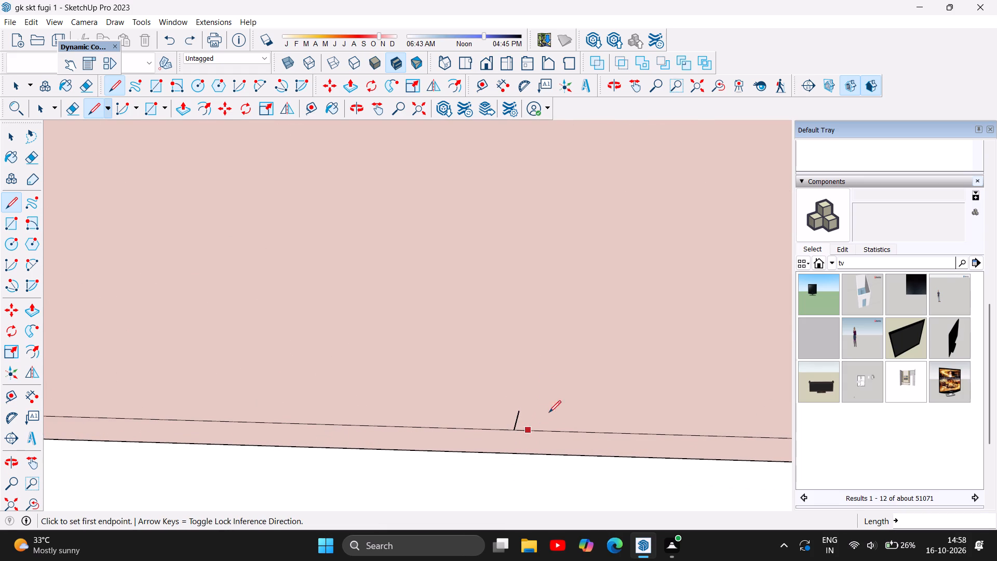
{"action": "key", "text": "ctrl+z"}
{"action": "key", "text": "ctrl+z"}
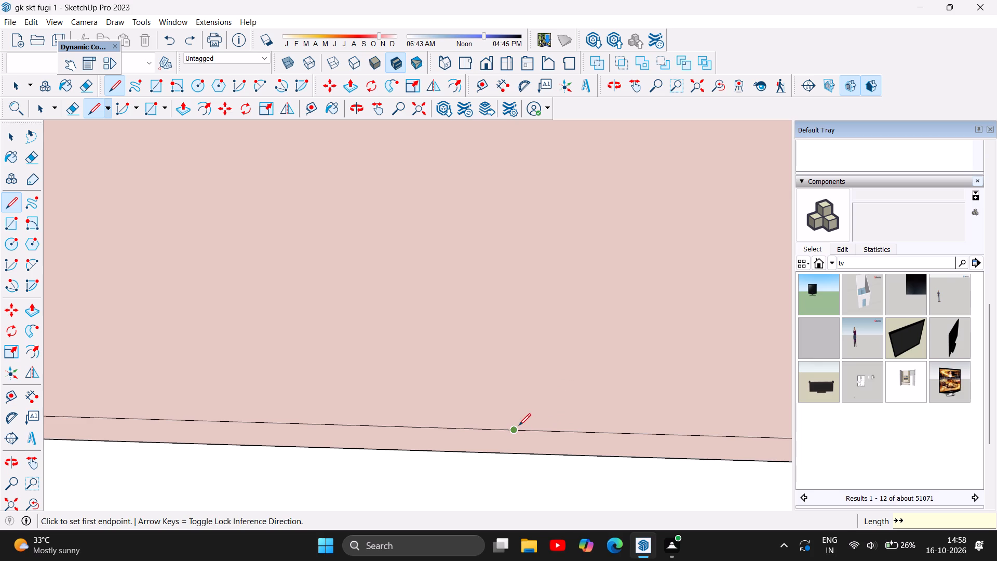
Draw a 7" vertical line up from the 36" line's end and a 3' horizontal line back to the outer upright.
{"action": "left_click", "coordinate": [514, 431]}
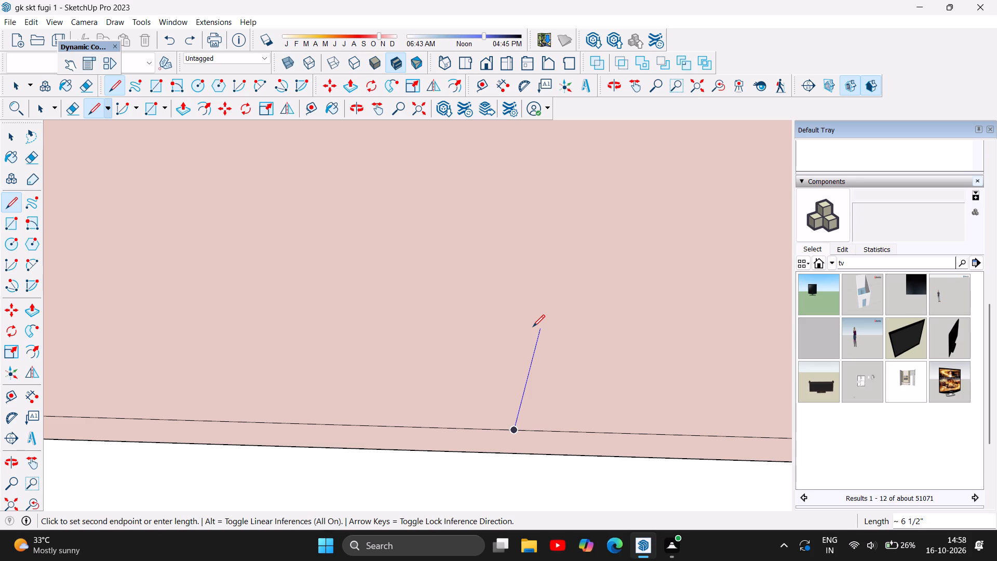
{"action": "key", "text": "7"}
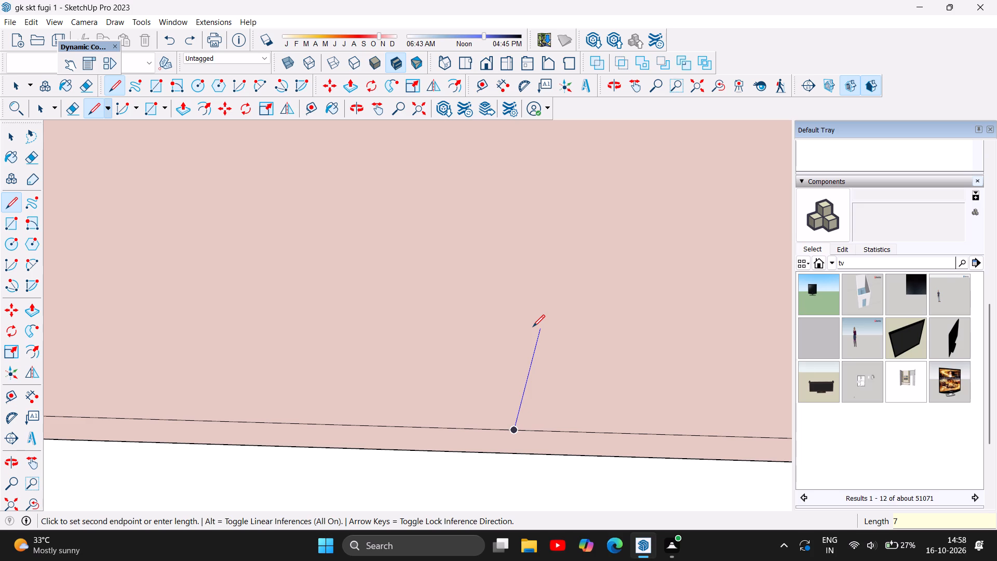
{"action": "key", "text": "Return"}
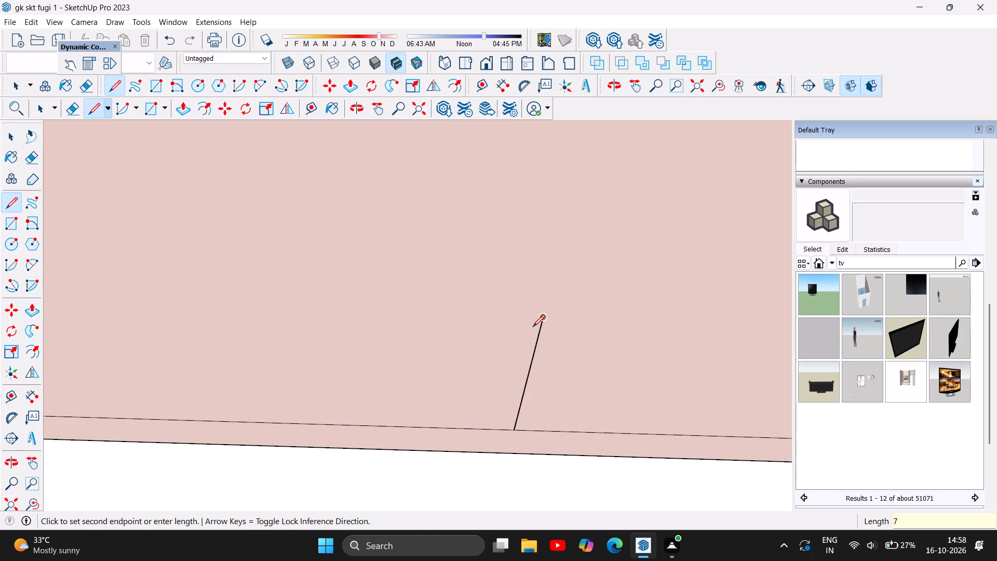
{"action": "scroll", "coordinate": [501, 319], "scroll_direction": "down", "scroll_amount": 8}
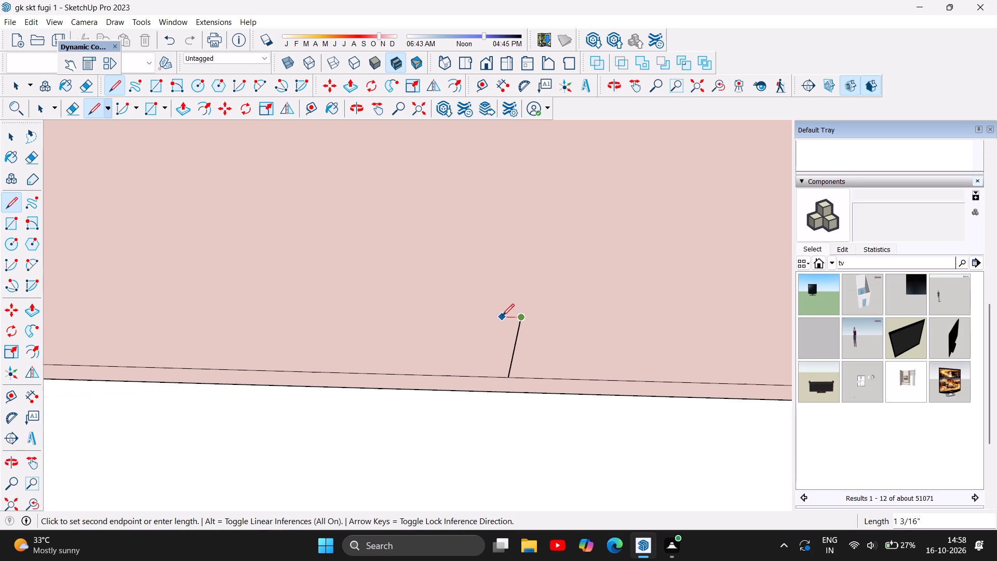
{"action": "scroll", "coordinate": [497, 315], "scroll_direction": "down", "scroll_amount": 2}
{"action": "scroll", "coordinate": [410, 304], "scroll_direction": "down", "scroll_amount": 2}
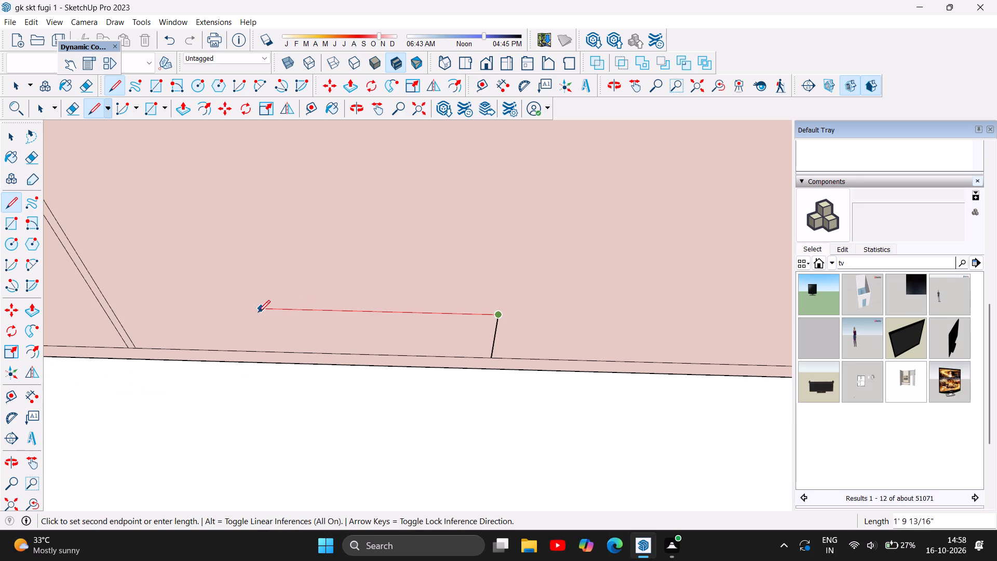
{"action": "left_click", "coordinate": [112, 303]}
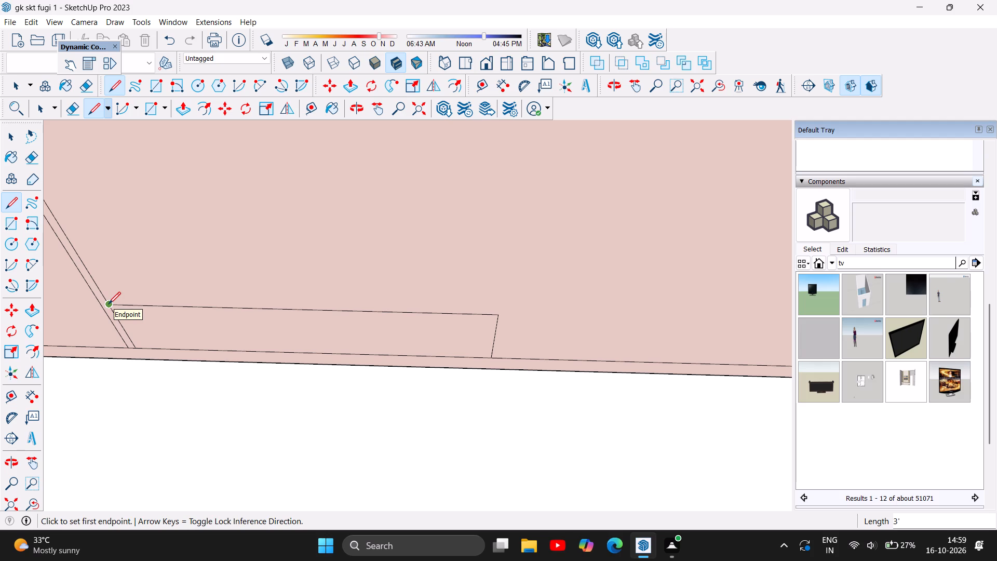
Draw a 0.35" segment up the outer upright from the end of the 3' horizontal line.
{"action": "left_click", "coordinate": [109, 304]}
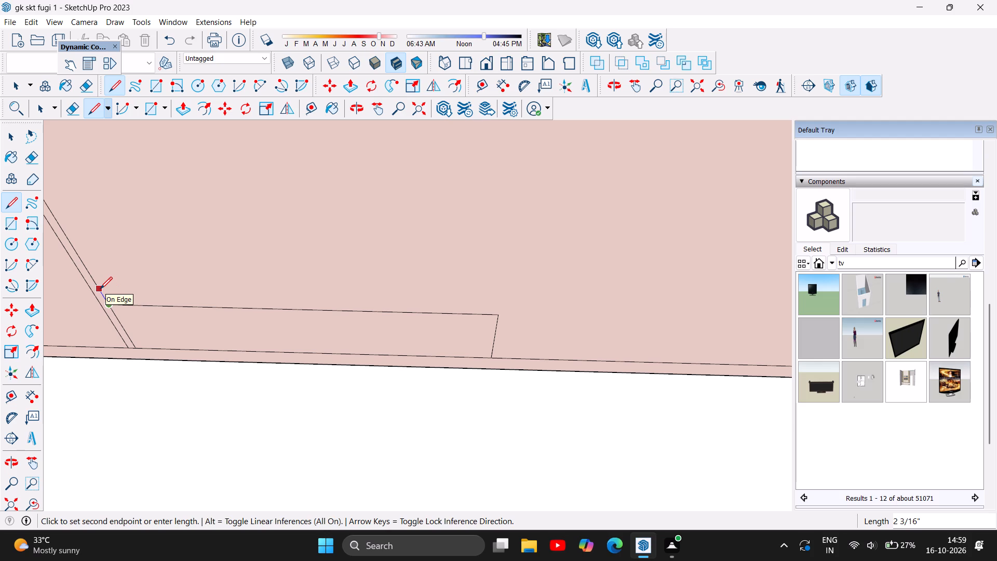
{"action": "scroll", "coordinate": [100, 288], "scroll_direction": "down", "scroll_amount": 4}
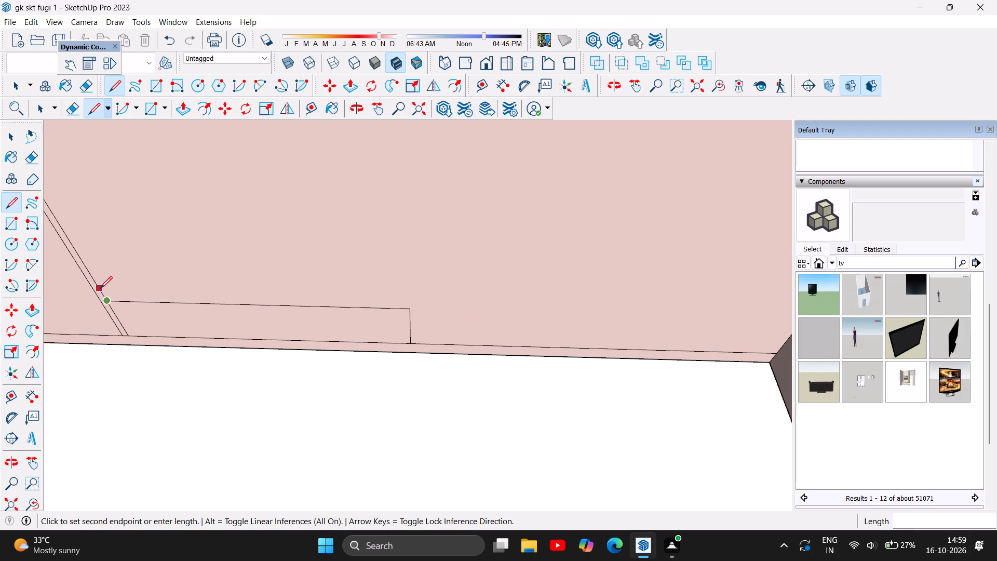
{"action": "scroll", "coordinate": [113, 293], "scroll_direction": "down", "scroll_amount": 4}
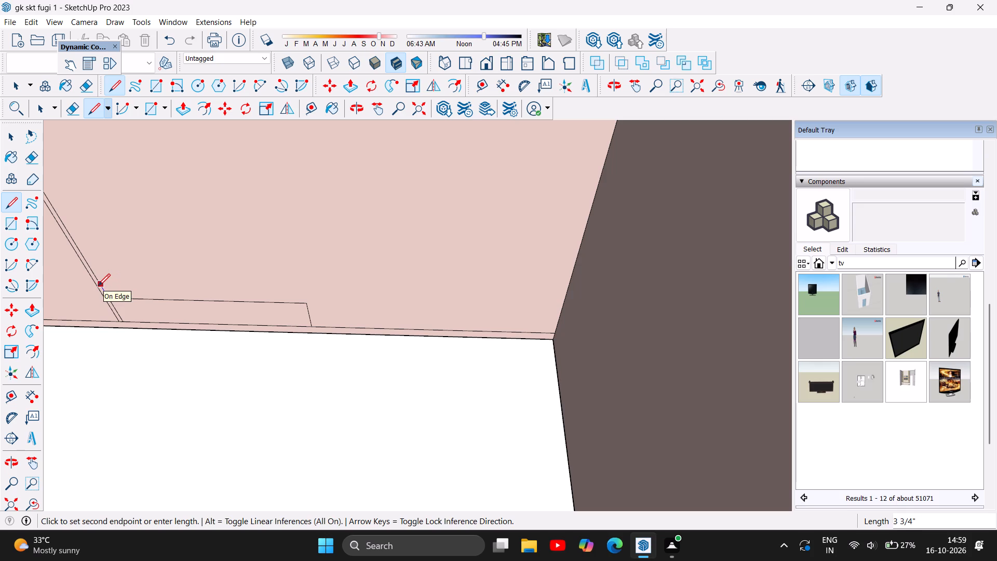
{"action": "type", "text": "0.35"}
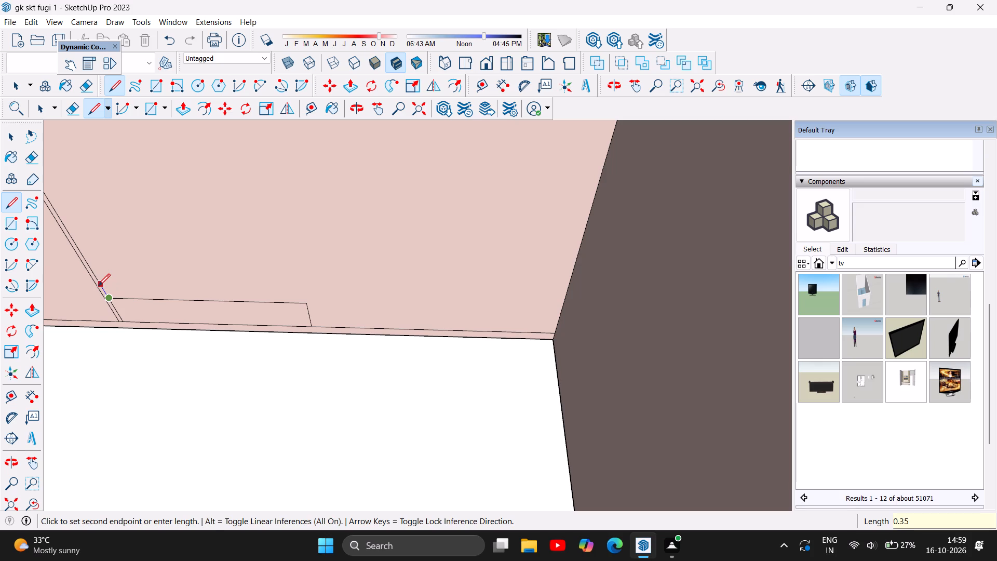
{"action": "key", "text": "Return"}
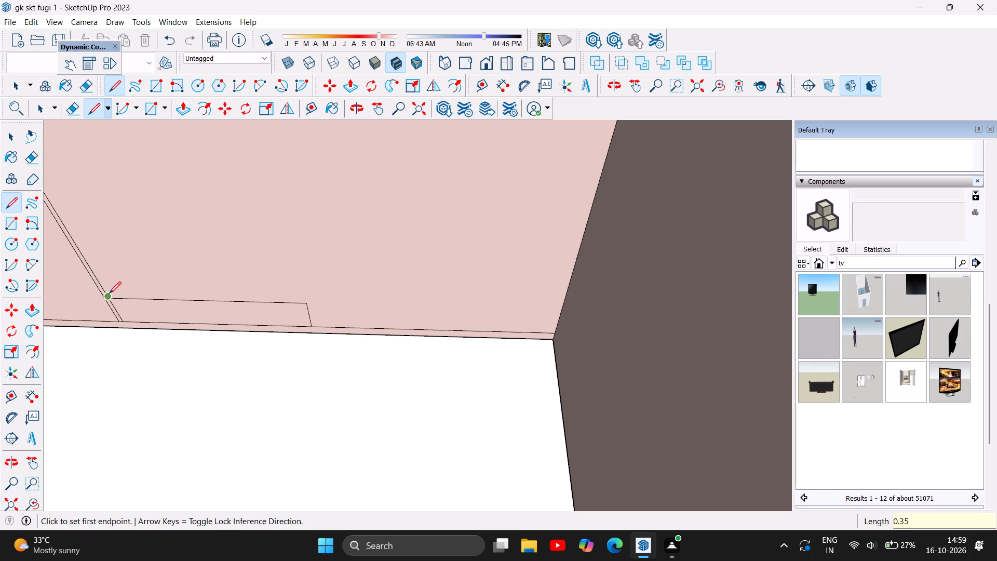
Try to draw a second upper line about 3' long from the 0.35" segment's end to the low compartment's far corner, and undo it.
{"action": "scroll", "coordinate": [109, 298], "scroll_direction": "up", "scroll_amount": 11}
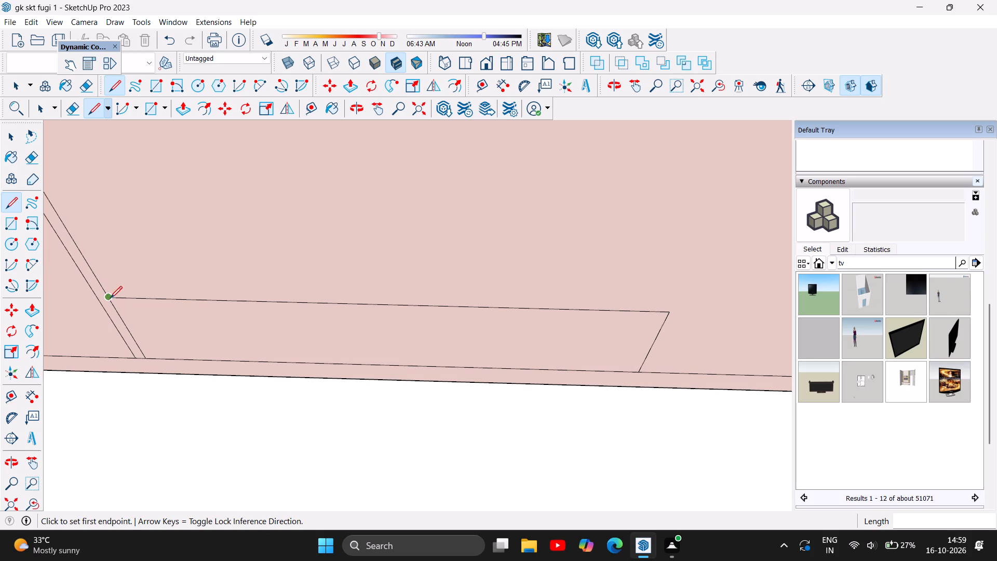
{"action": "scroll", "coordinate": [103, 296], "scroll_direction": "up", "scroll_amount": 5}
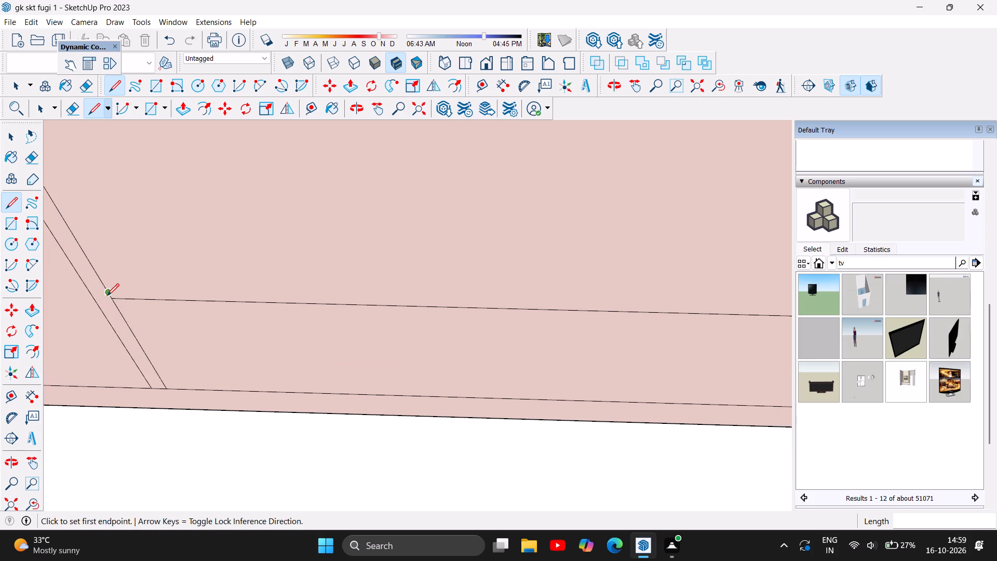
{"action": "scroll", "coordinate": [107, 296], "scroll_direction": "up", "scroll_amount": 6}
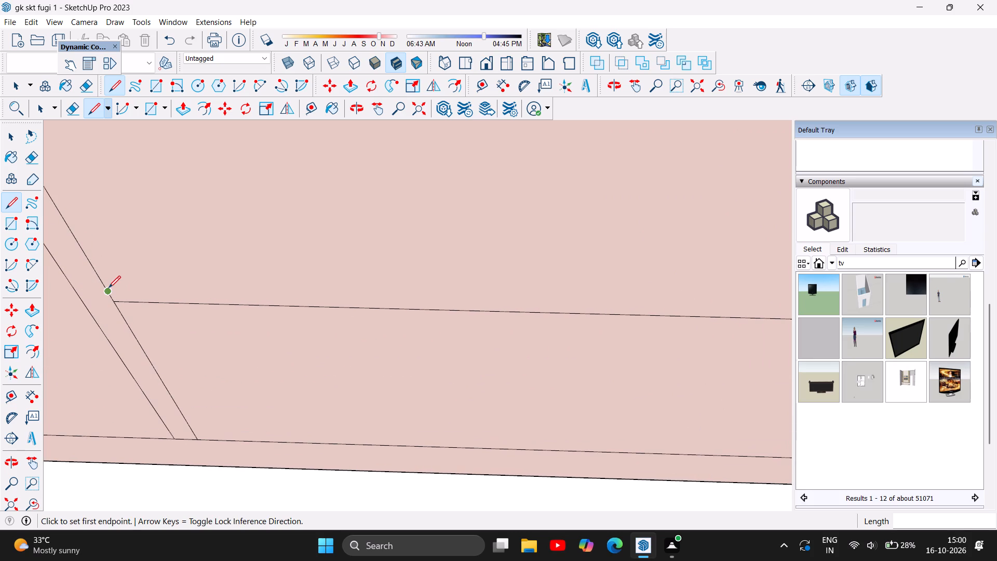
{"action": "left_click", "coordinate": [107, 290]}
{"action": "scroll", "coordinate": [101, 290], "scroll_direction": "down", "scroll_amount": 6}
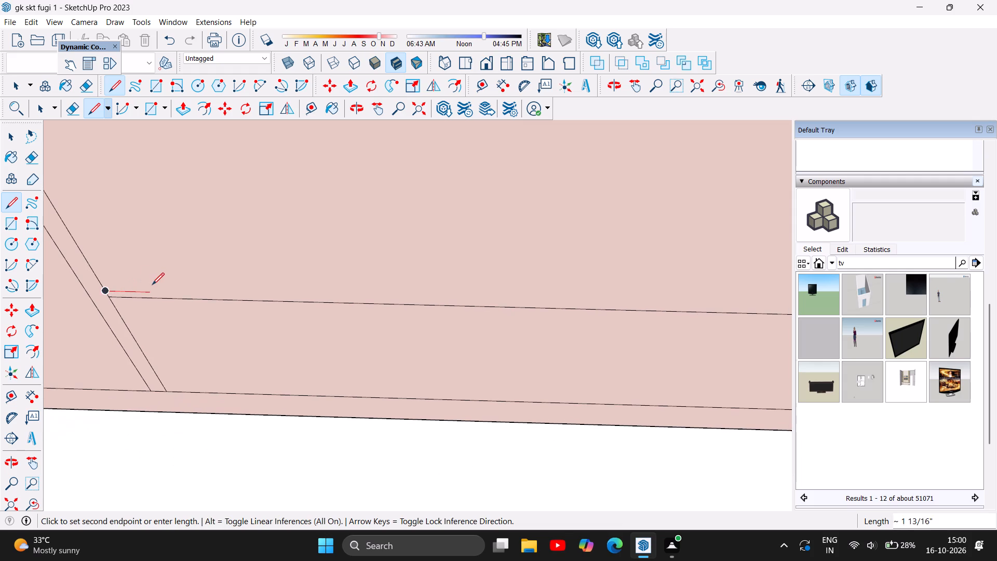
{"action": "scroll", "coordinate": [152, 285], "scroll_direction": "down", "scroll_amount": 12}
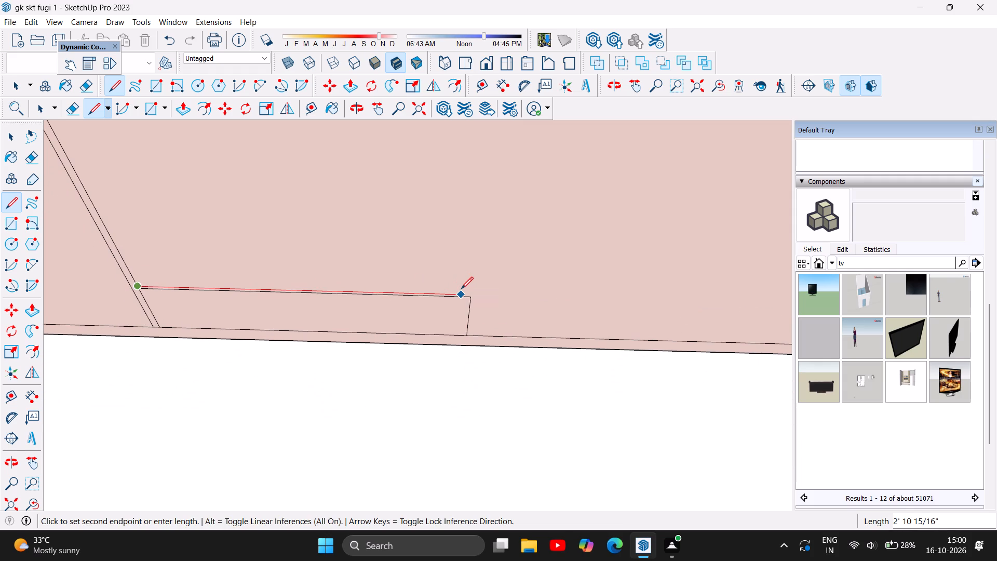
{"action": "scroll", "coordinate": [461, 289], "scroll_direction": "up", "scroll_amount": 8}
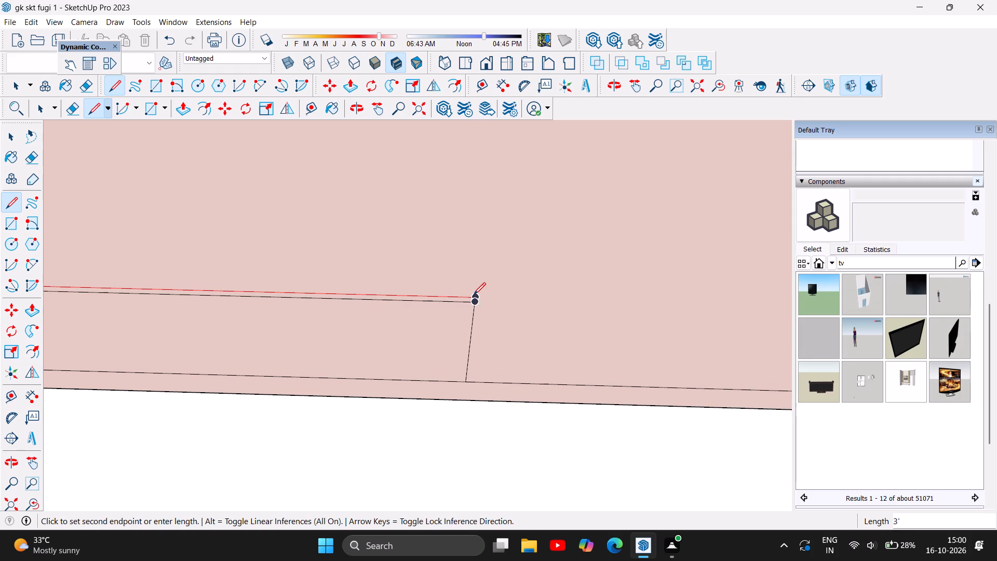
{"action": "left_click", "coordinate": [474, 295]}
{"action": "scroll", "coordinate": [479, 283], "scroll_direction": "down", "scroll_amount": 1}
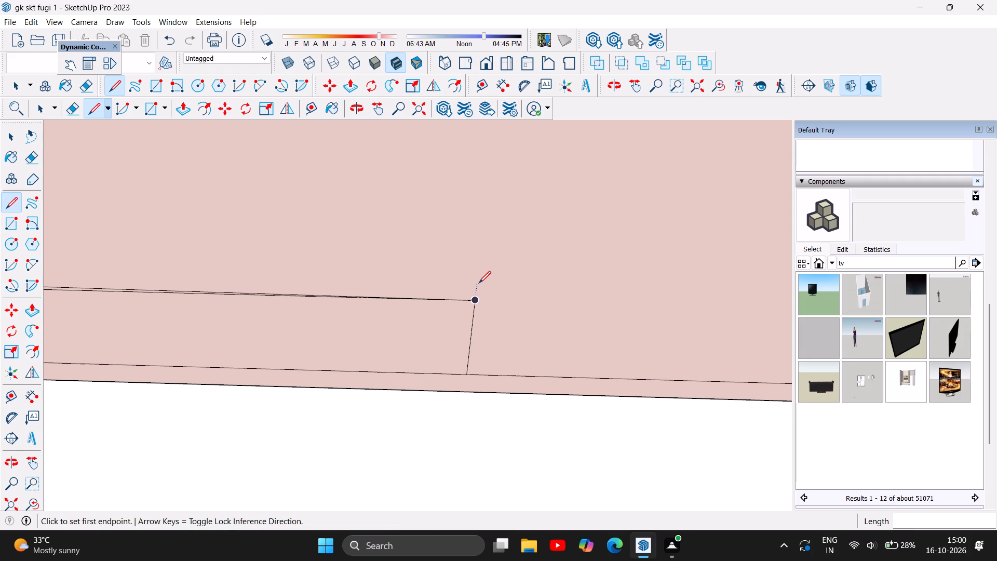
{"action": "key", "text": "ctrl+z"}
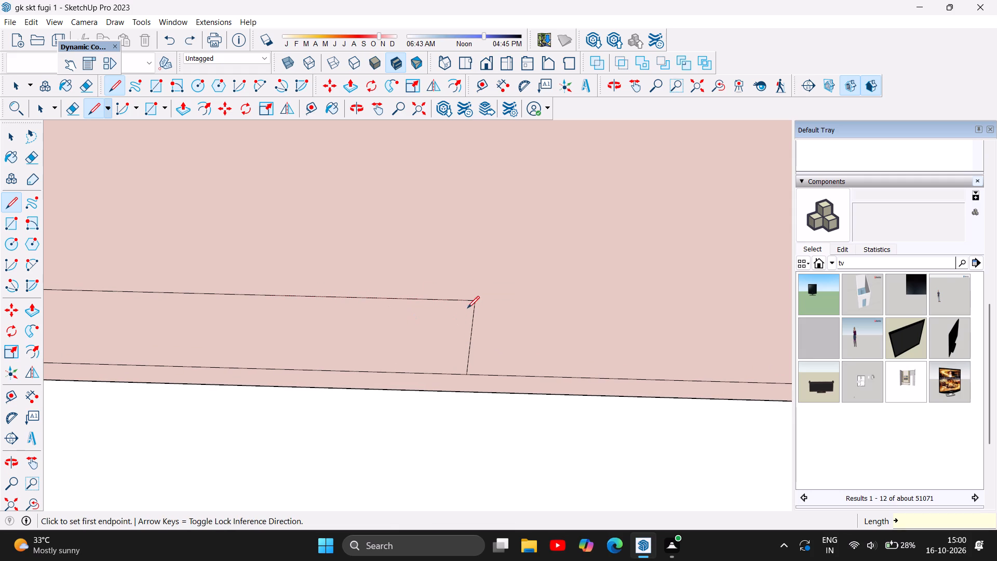
Draw a 0.35" vertical segment up from the low compartment's far corner and a 3' horizontal line back to the outer upright.
{"action": "left_click", "coordinate": [475, 301]}
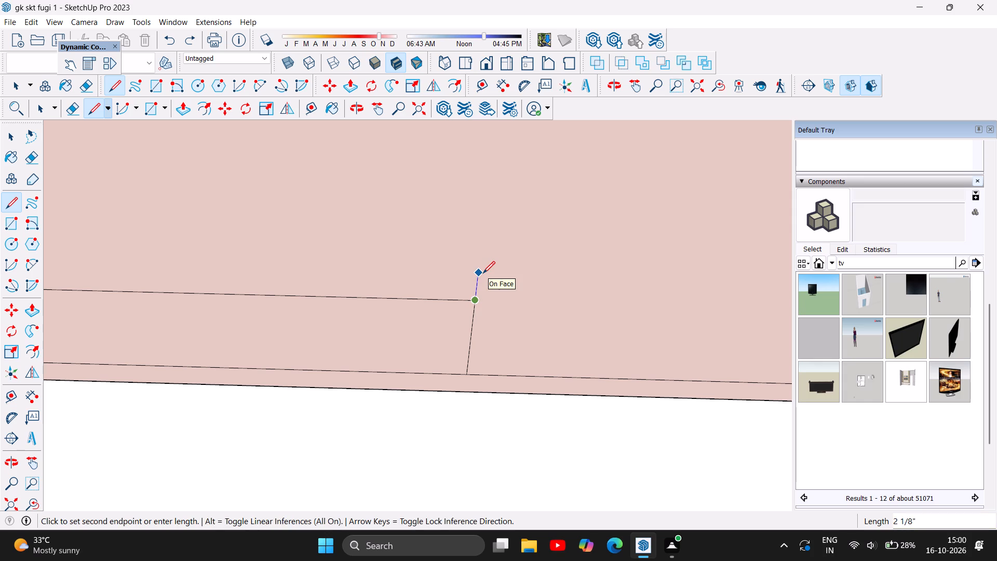
{"action": "type", "text": "0.35"}
{"action": "key", "text": "Return"}
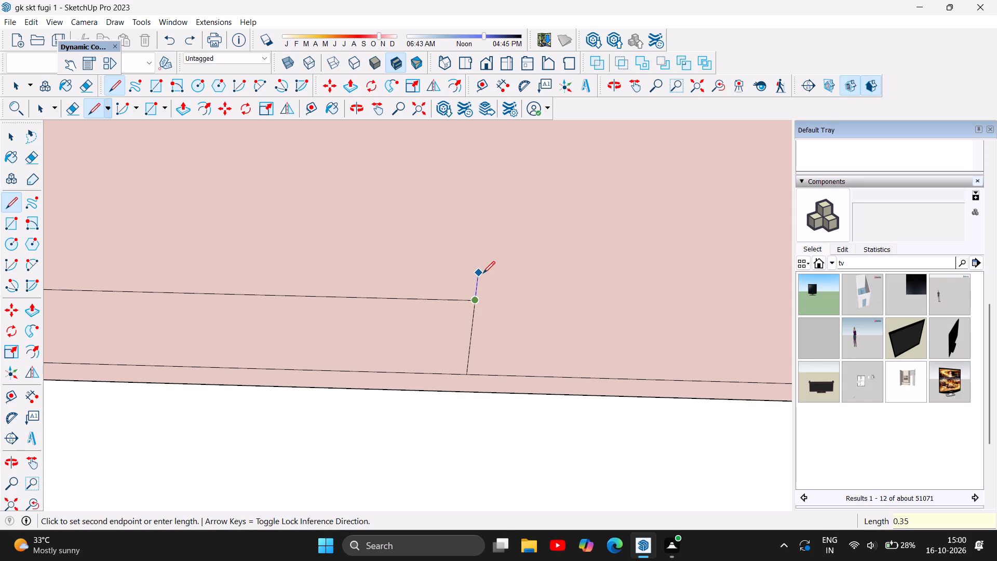
{"action": "left_click", "coordinate": [476, 295]}
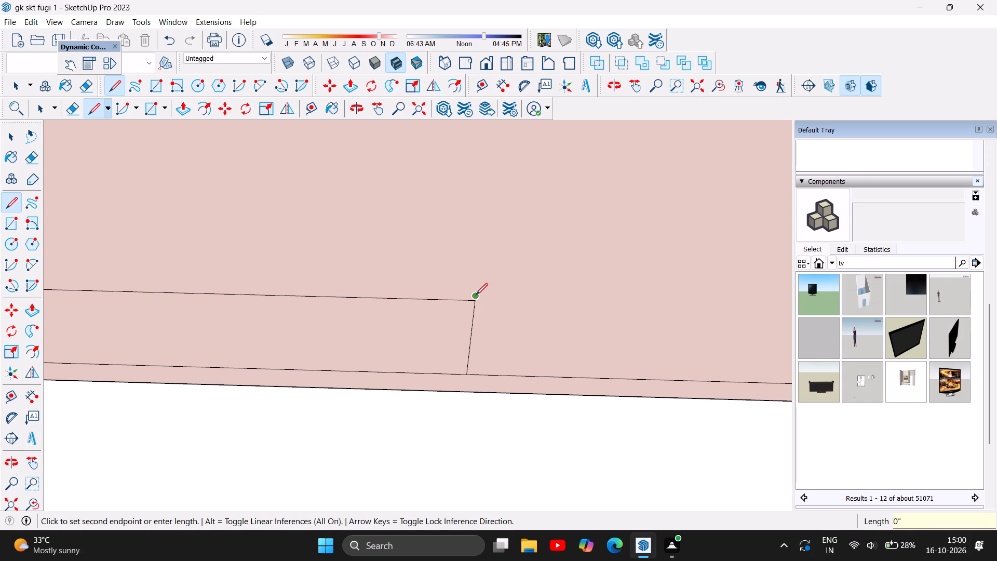
{"action": "scroll", "coordinate": [419, 284], "scroll_direction": "down", "scroll_amount": 8}
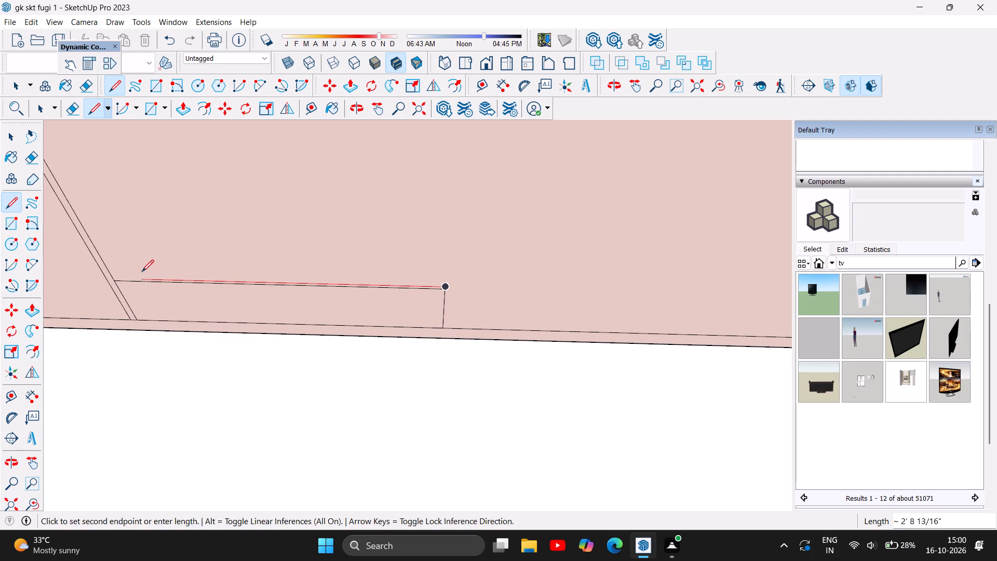
{"action": "left_click", "coordinate": [111, 273]}
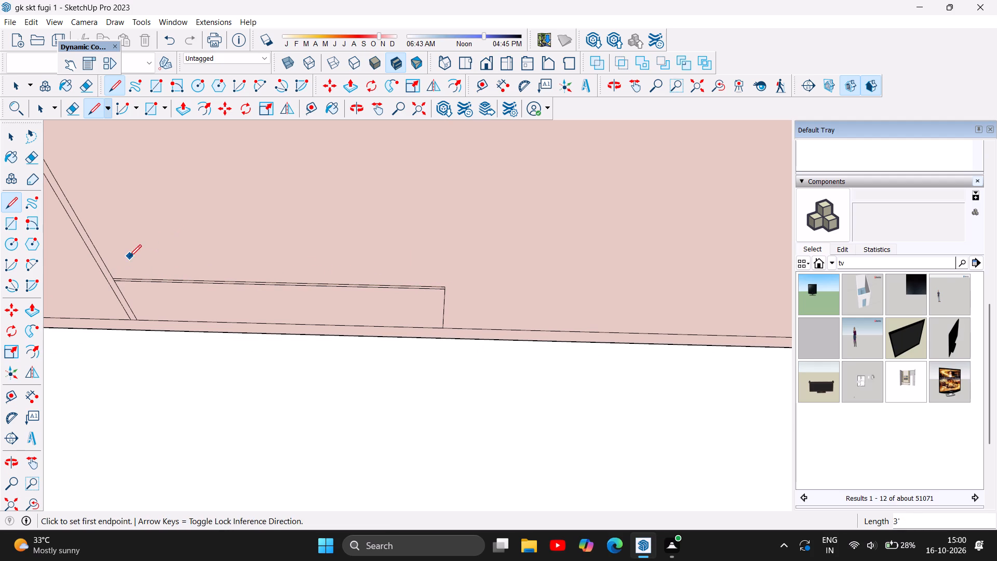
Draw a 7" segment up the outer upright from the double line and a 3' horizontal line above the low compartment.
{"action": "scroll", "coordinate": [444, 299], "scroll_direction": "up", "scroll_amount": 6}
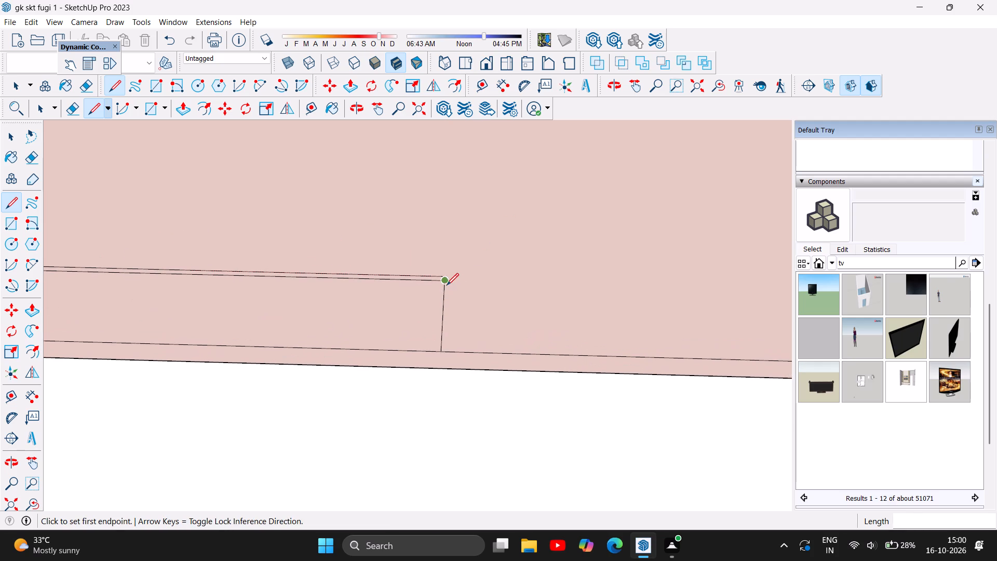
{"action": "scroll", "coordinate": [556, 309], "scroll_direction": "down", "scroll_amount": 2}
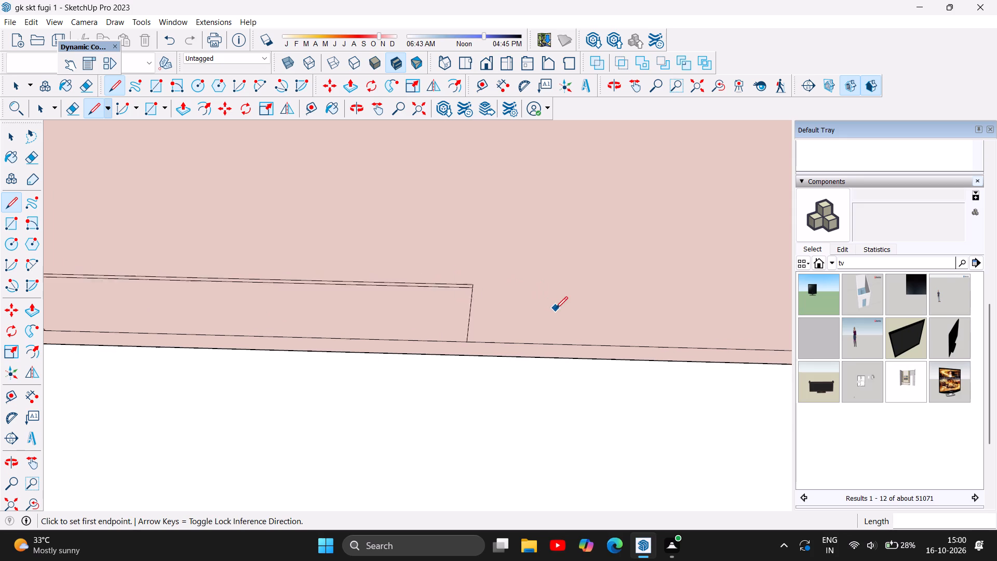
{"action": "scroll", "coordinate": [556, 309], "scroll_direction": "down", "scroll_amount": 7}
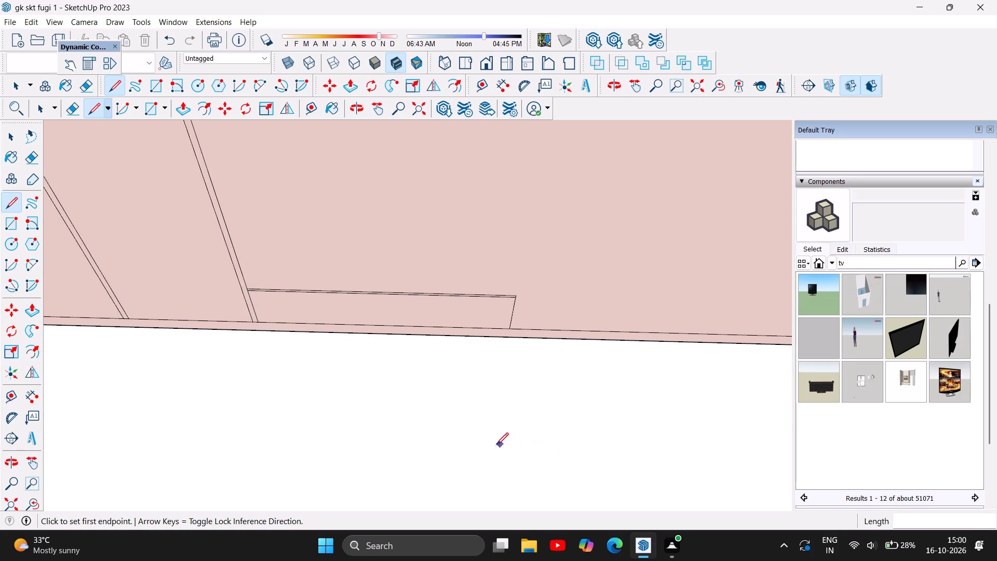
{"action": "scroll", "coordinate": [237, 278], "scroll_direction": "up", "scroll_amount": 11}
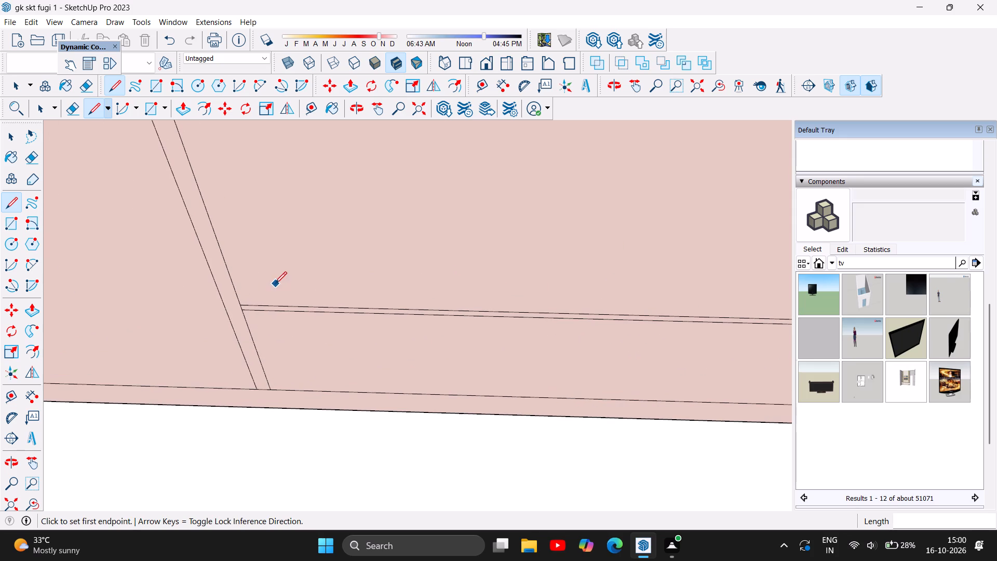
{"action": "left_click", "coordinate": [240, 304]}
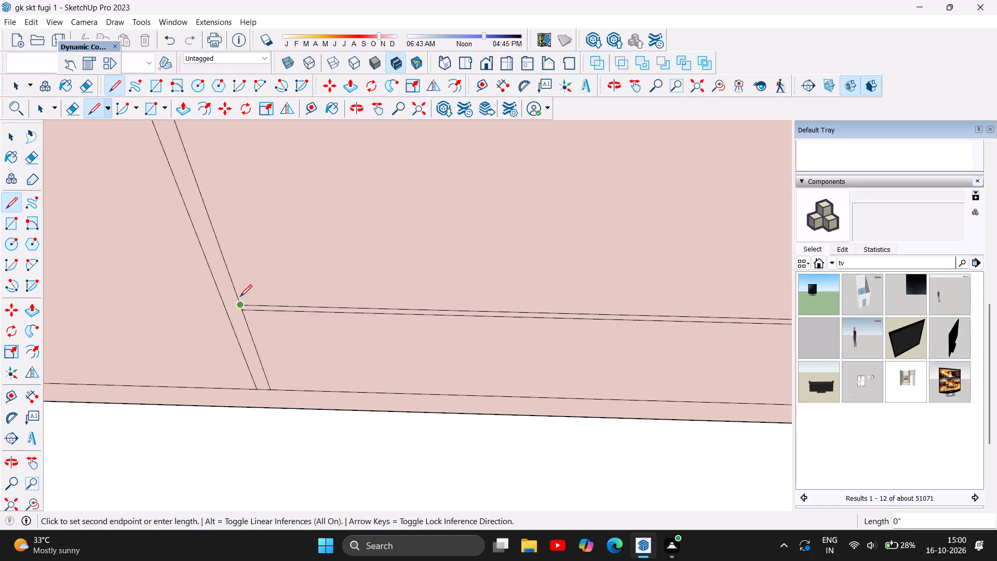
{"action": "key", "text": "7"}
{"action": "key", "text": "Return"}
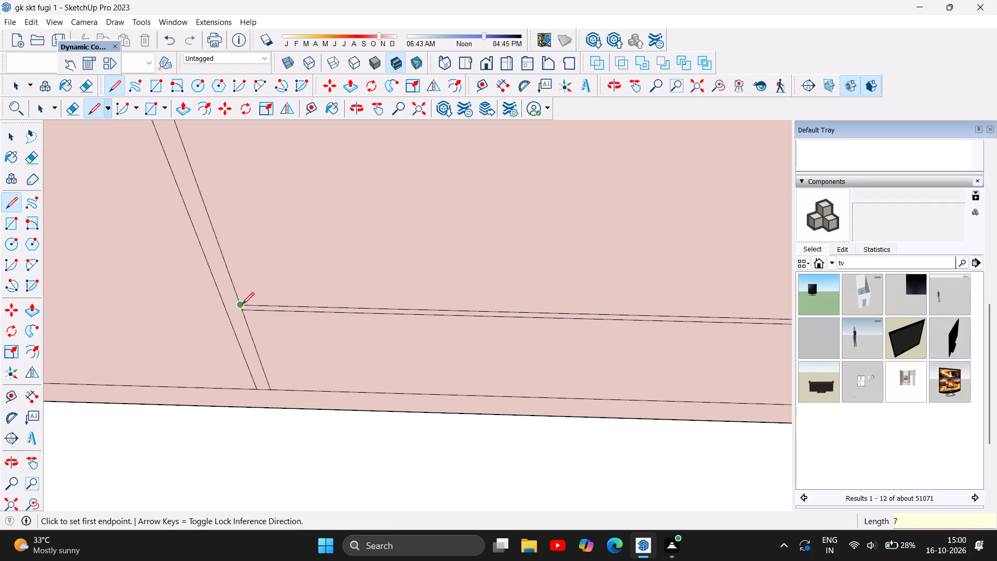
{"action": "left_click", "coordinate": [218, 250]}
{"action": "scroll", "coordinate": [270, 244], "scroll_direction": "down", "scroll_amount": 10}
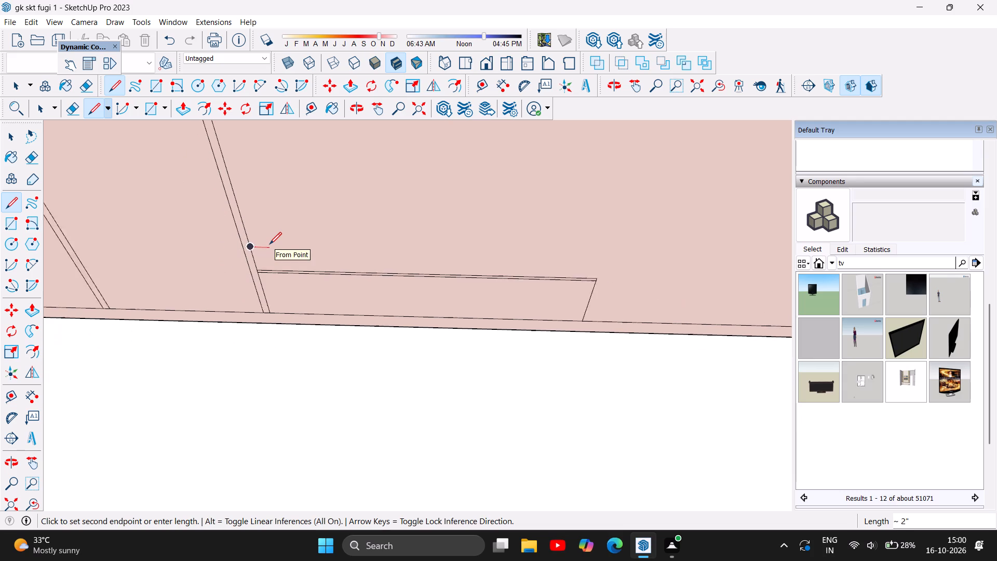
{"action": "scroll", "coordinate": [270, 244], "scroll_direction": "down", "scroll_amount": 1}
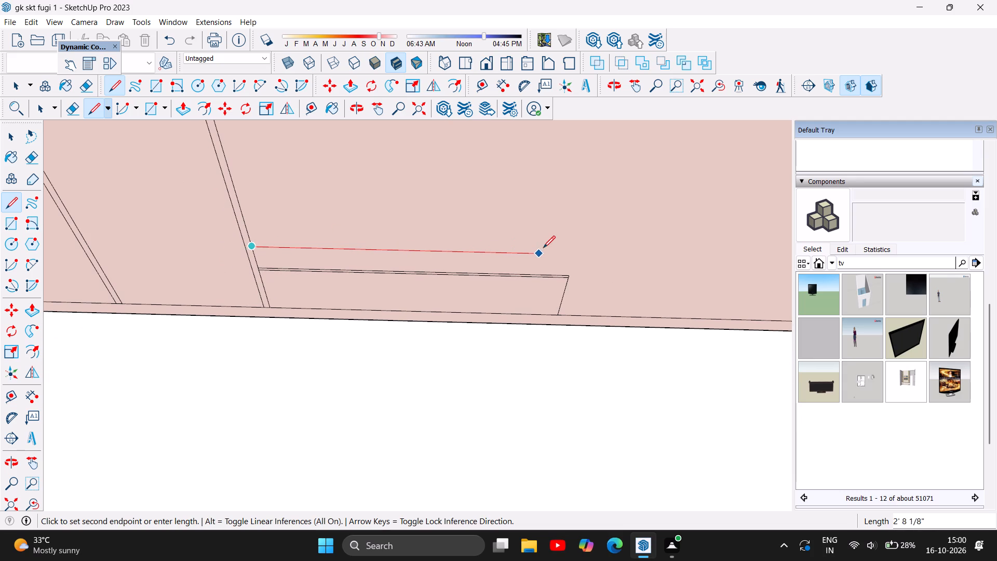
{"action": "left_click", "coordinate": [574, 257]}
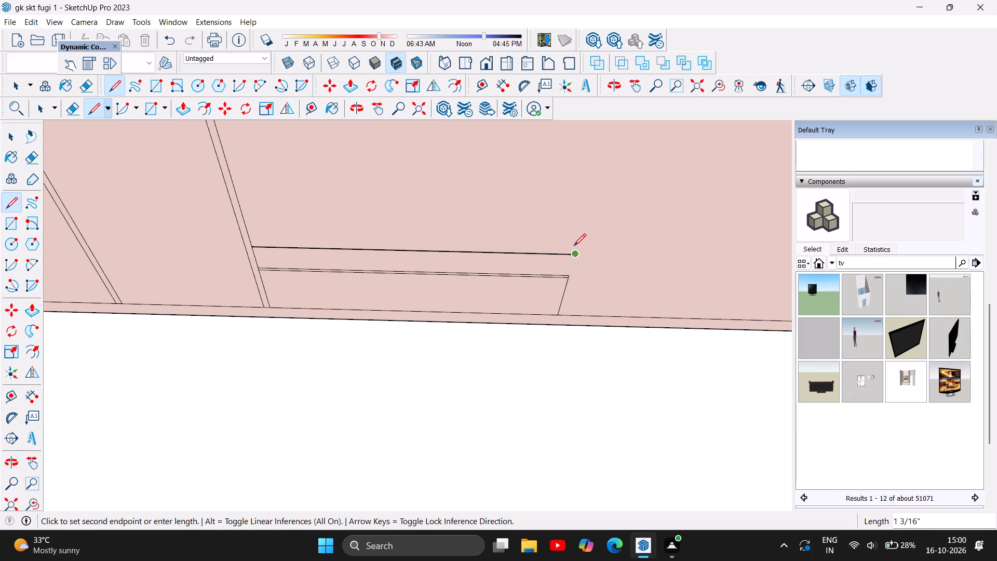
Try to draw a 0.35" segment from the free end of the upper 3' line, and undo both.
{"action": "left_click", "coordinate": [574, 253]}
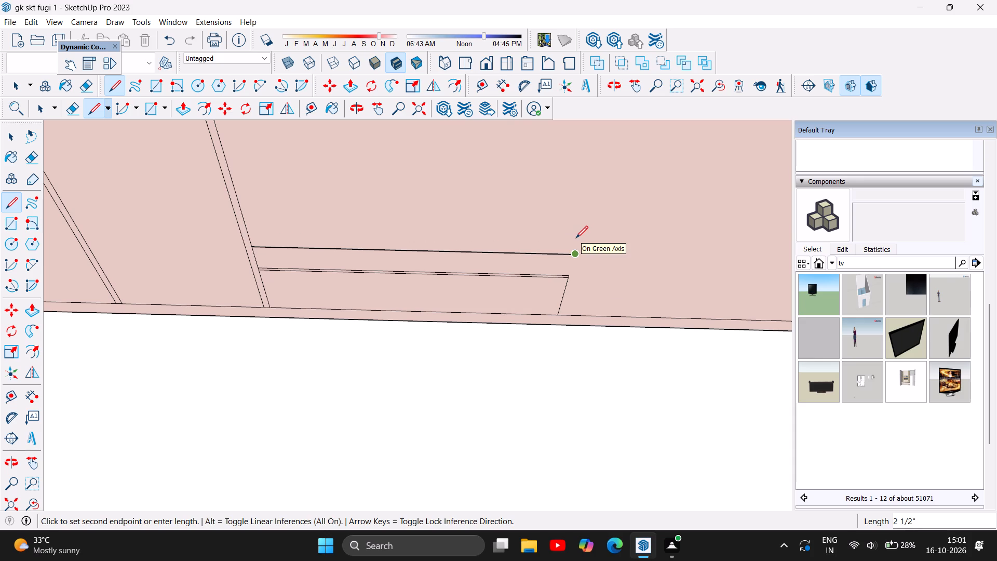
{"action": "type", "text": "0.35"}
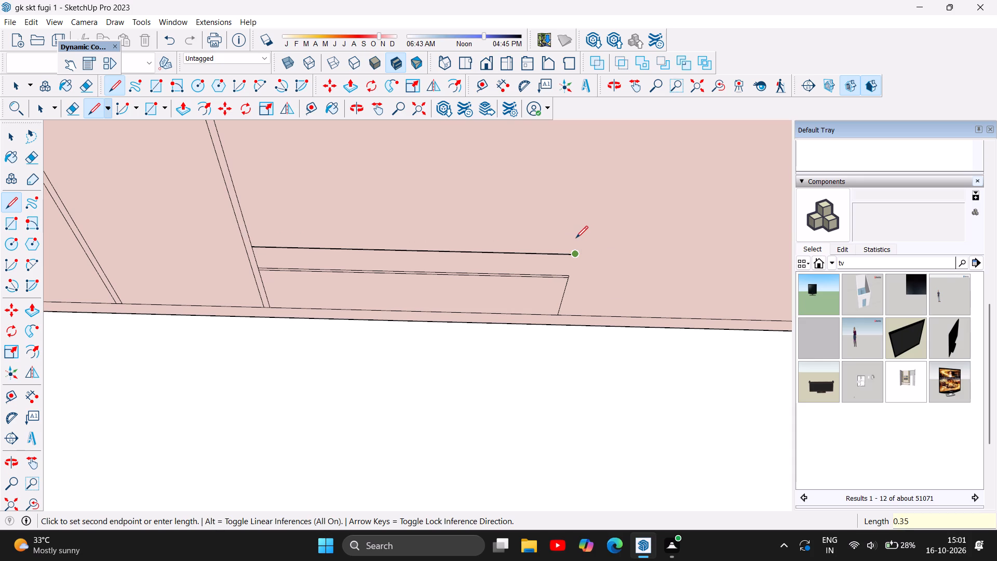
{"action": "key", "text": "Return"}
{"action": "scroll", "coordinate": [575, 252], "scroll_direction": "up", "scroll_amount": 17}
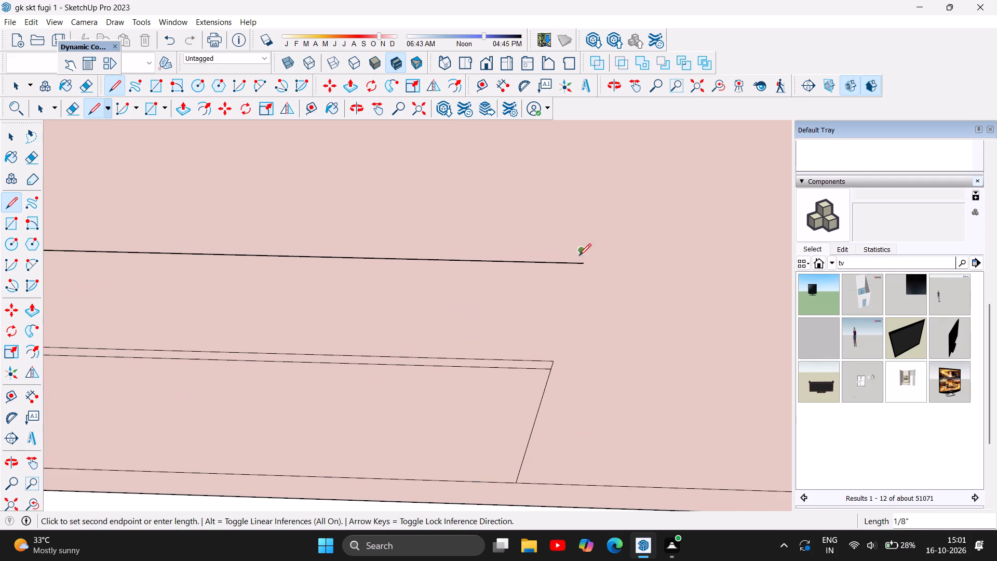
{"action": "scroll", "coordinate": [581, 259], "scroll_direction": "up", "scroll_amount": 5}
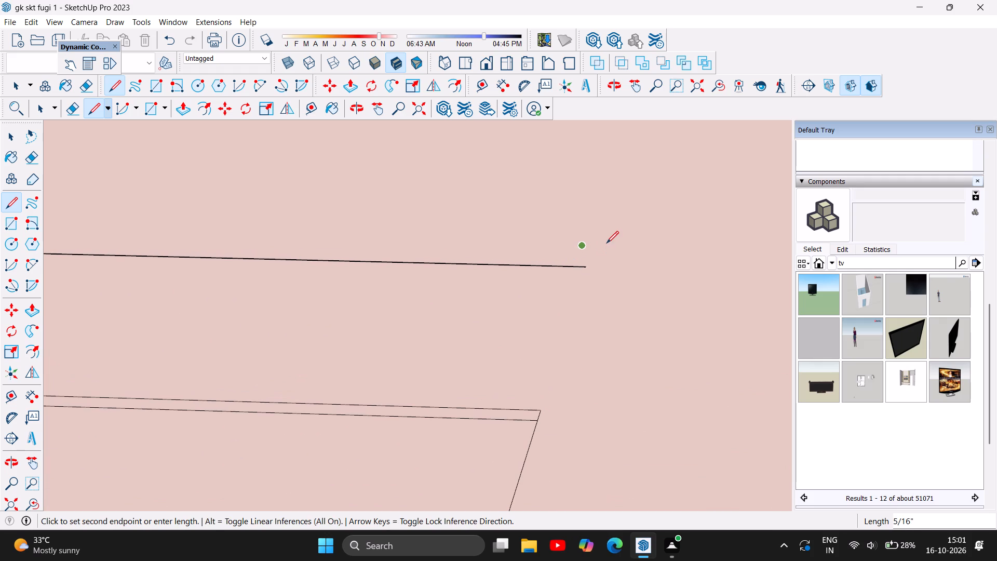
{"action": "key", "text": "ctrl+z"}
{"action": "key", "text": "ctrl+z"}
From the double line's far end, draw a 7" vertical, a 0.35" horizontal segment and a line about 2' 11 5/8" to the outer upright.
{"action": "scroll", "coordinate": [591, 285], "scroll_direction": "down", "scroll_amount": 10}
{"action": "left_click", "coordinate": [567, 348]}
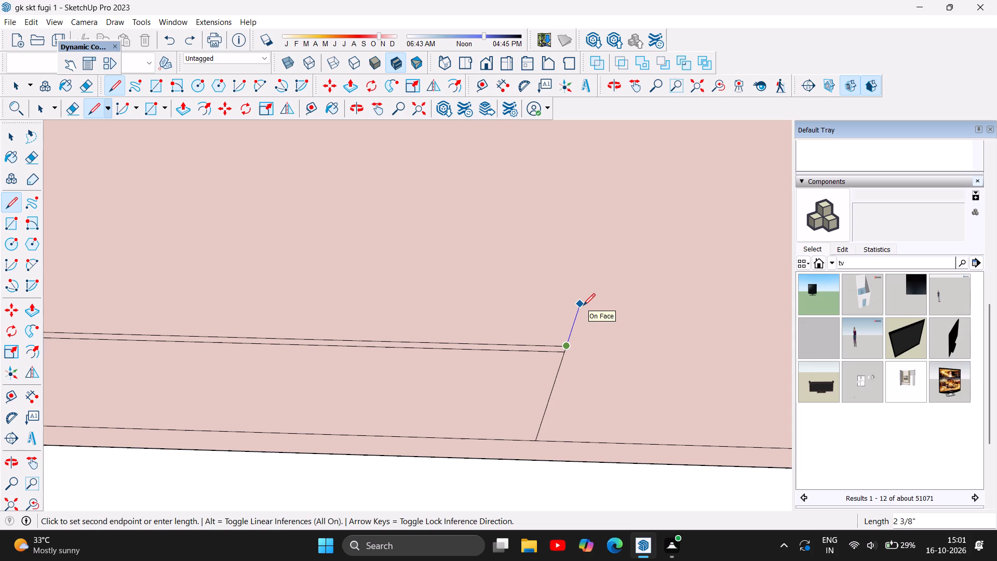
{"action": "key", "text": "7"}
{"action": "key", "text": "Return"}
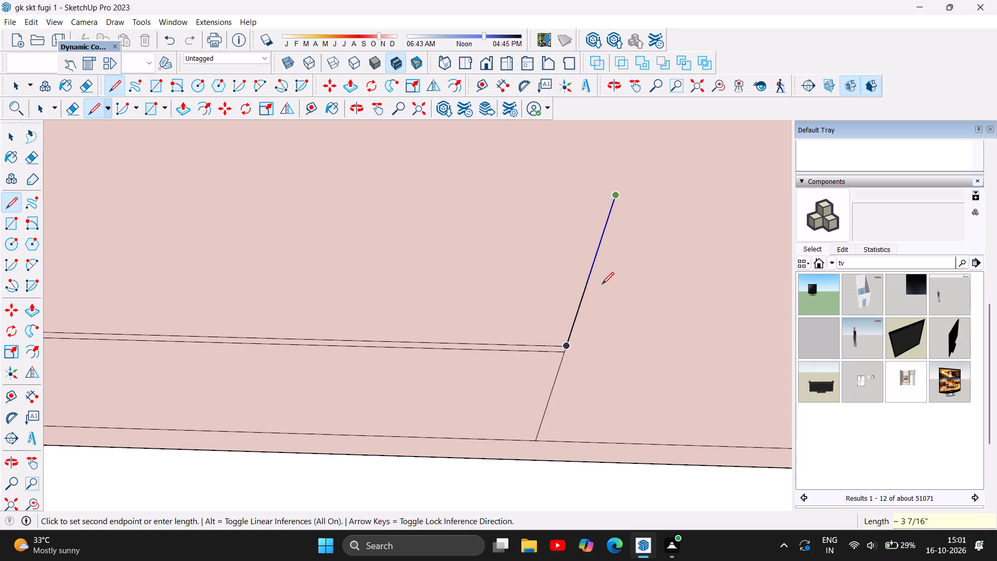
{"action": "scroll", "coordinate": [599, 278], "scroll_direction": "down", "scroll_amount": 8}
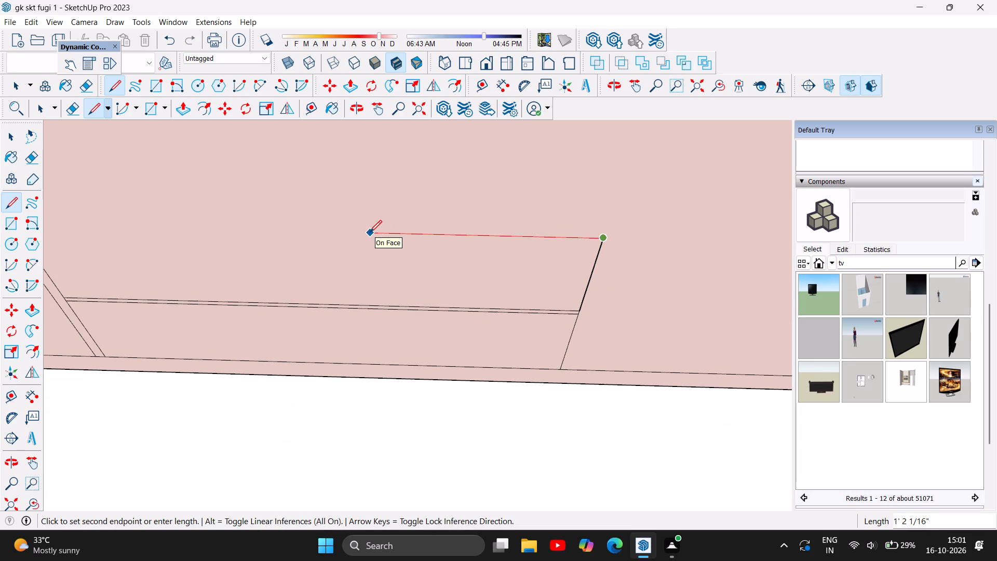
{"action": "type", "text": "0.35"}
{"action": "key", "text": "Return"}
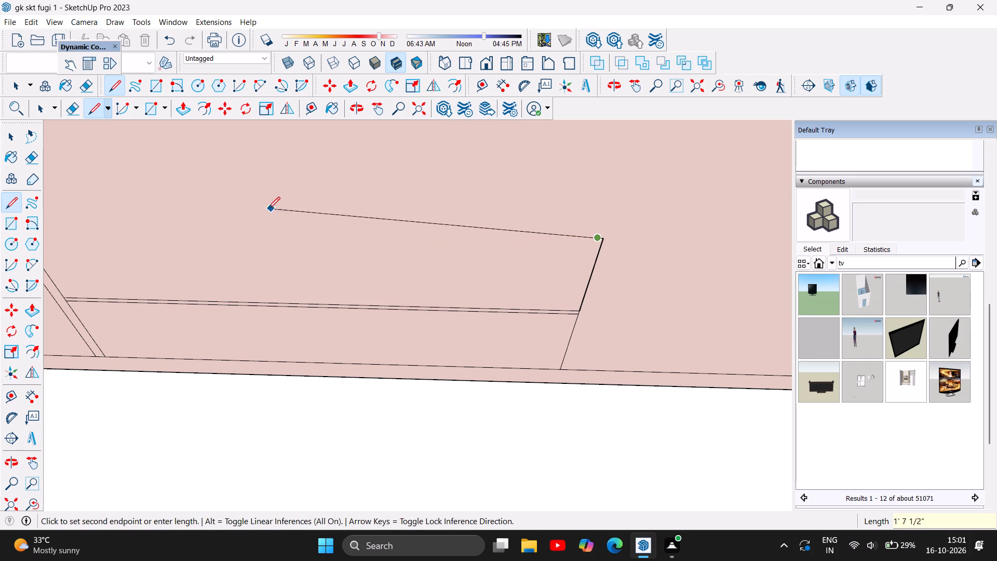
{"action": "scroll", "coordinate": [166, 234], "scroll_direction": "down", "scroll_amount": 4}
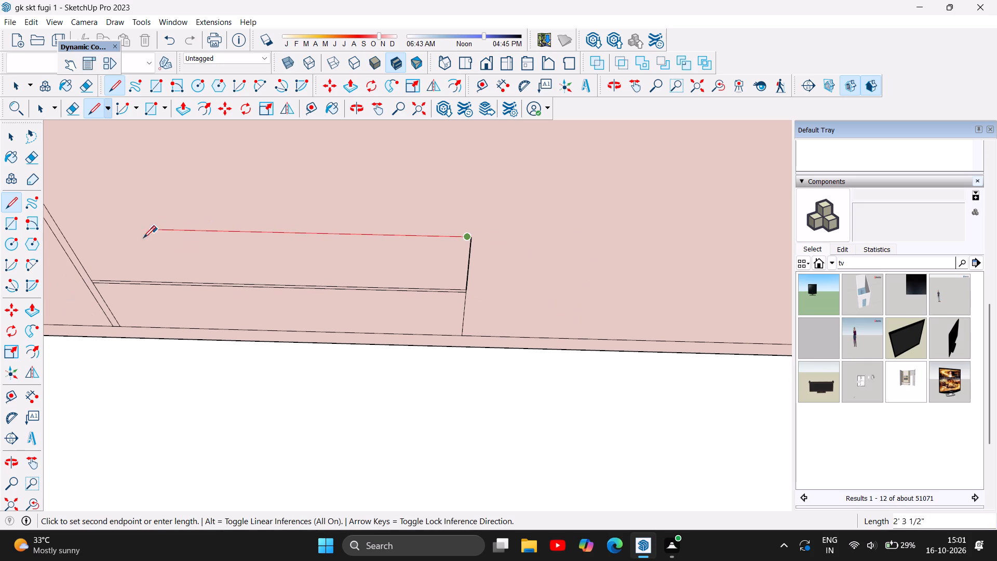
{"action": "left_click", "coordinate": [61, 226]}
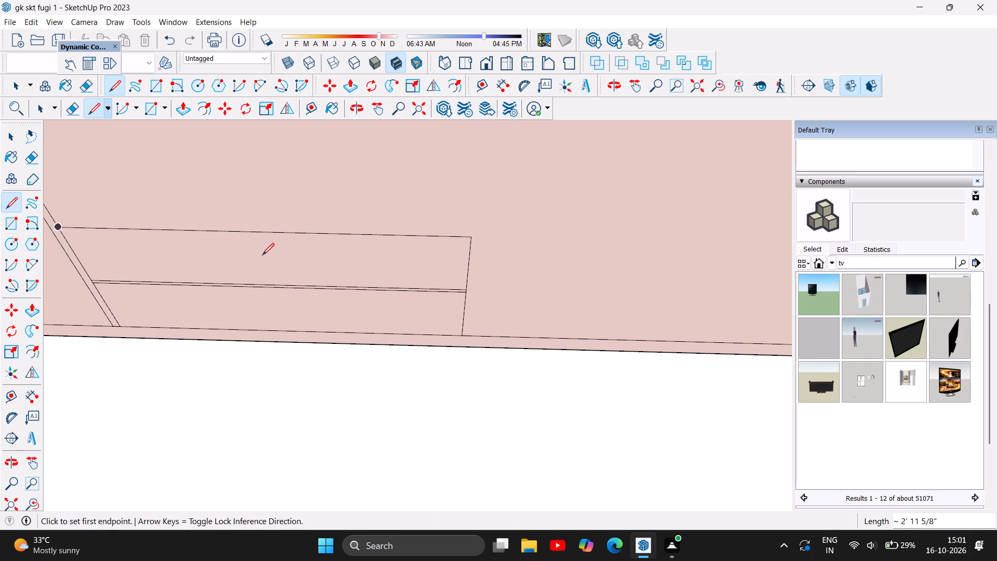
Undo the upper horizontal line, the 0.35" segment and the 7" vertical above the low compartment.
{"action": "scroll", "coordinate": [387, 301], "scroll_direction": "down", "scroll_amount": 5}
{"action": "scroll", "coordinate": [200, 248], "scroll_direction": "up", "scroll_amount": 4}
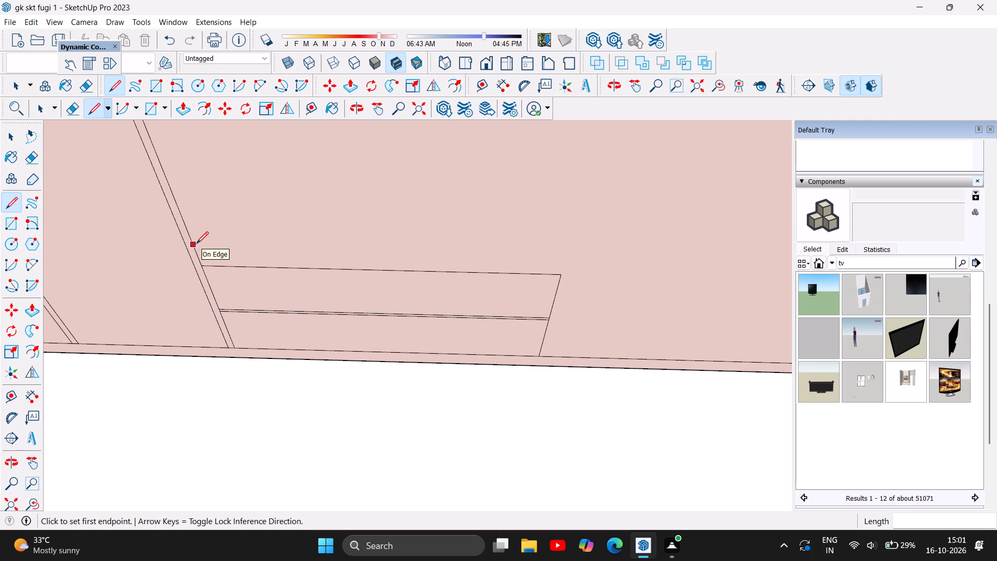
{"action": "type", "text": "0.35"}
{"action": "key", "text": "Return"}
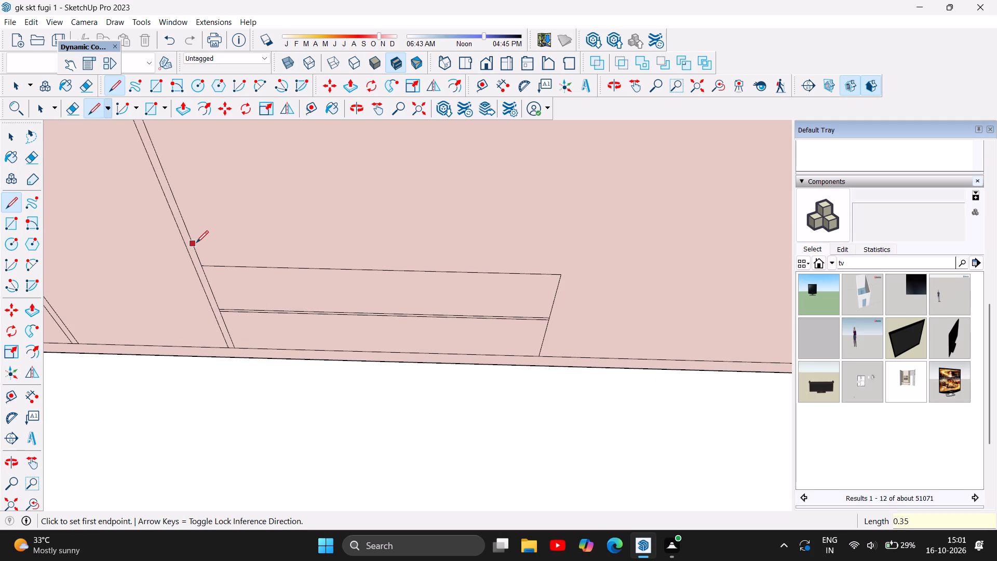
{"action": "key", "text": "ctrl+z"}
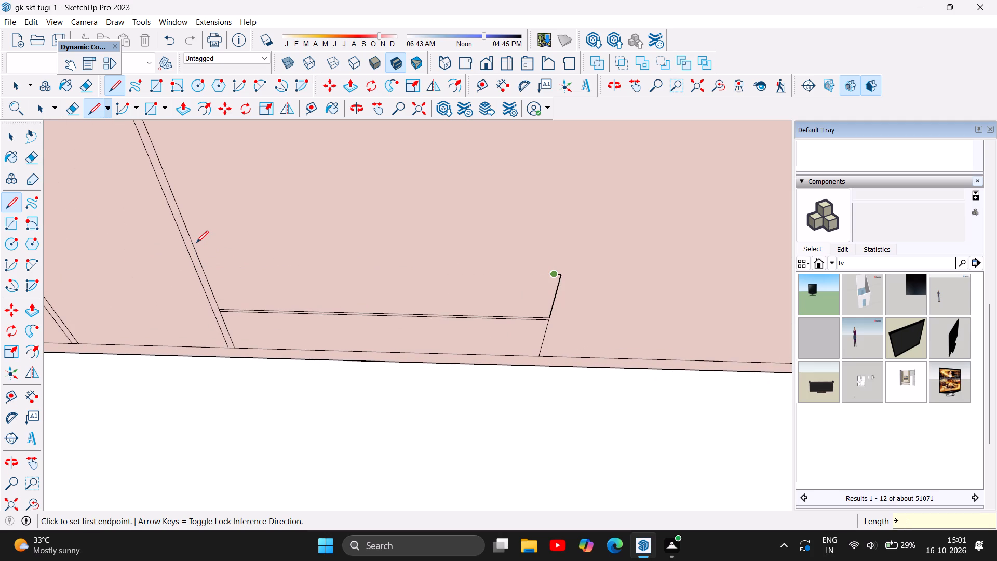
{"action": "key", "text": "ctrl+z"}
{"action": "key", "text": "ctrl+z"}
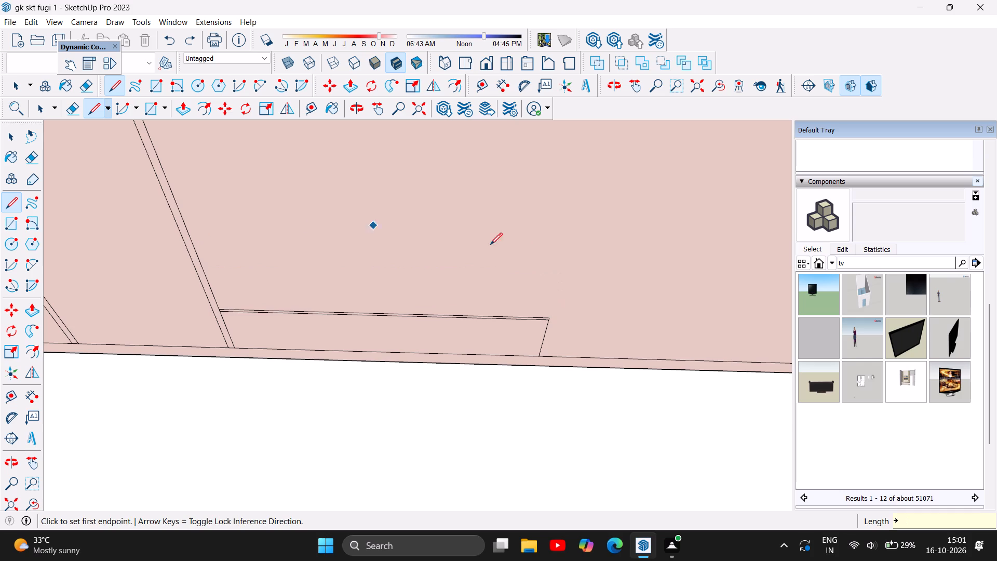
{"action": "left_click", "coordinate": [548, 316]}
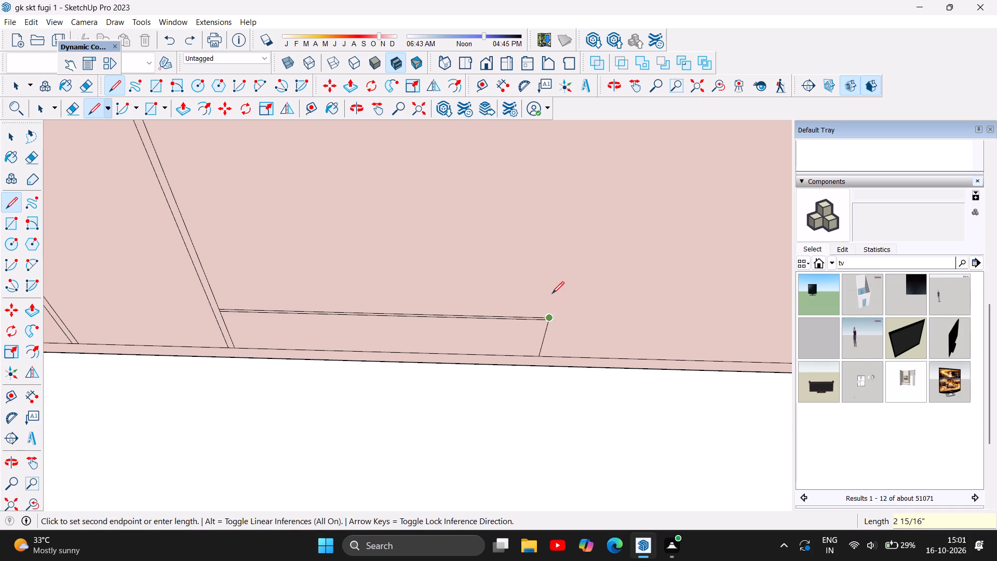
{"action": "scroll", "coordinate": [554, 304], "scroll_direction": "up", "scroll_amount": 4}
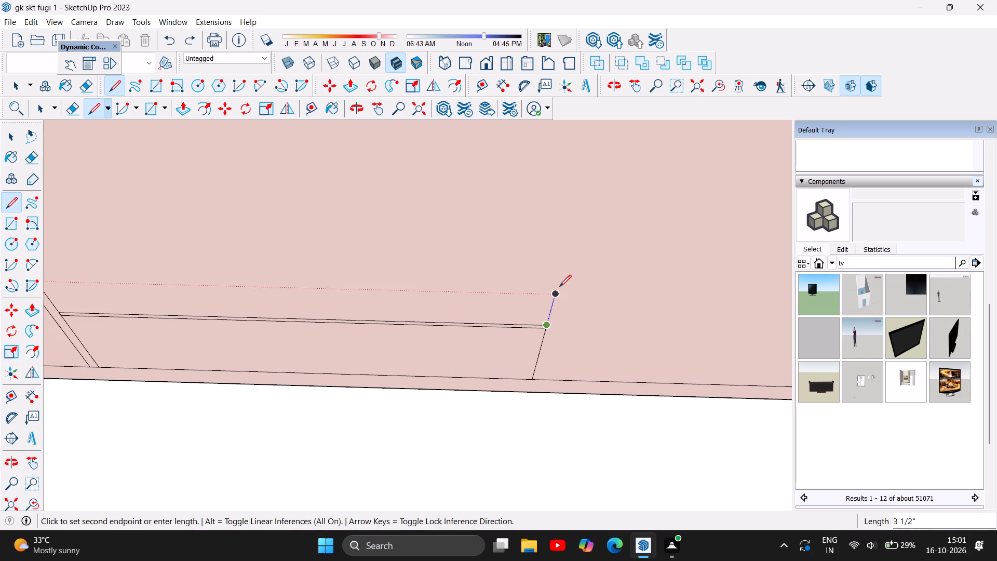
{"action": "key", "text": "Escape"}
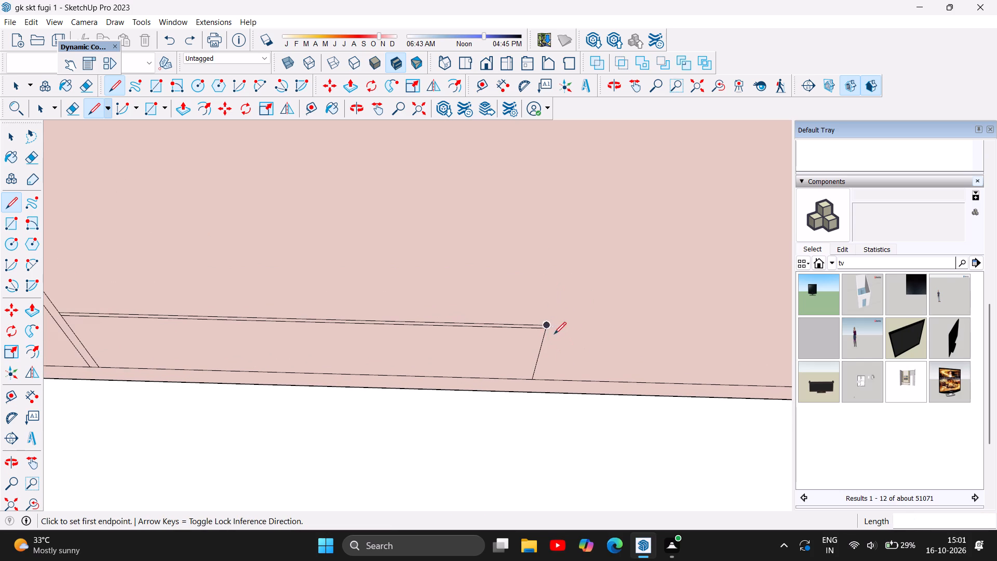
Draw a 0.35" horizontal segment from the double line's free end and a vertical line from it down to the base line.
{"action": "scroll", "coordinate": [548, 335], "scroll_direction": "up", "scroll_amount": 11}
{"action": "left_click", "coordinate": [543, 319]}
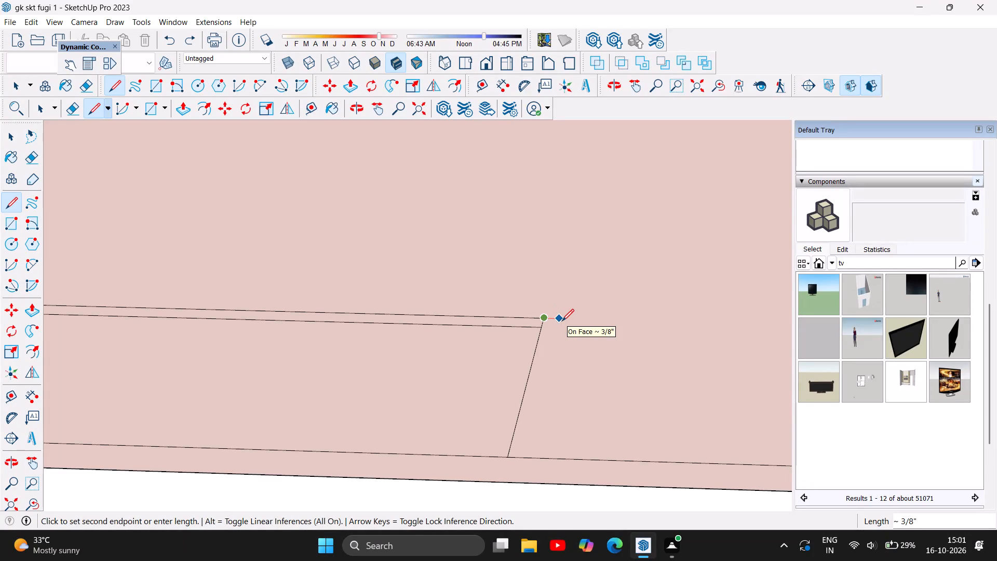
{"action": "type", "text": "0."}
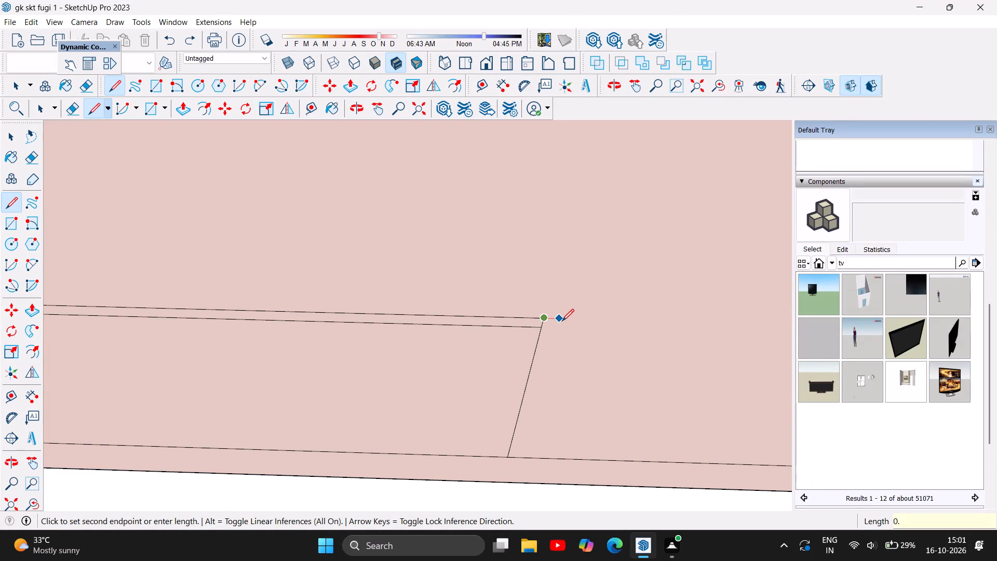
{"action": "type", "text": "35"}
{"action": "key", "text": "Return"}
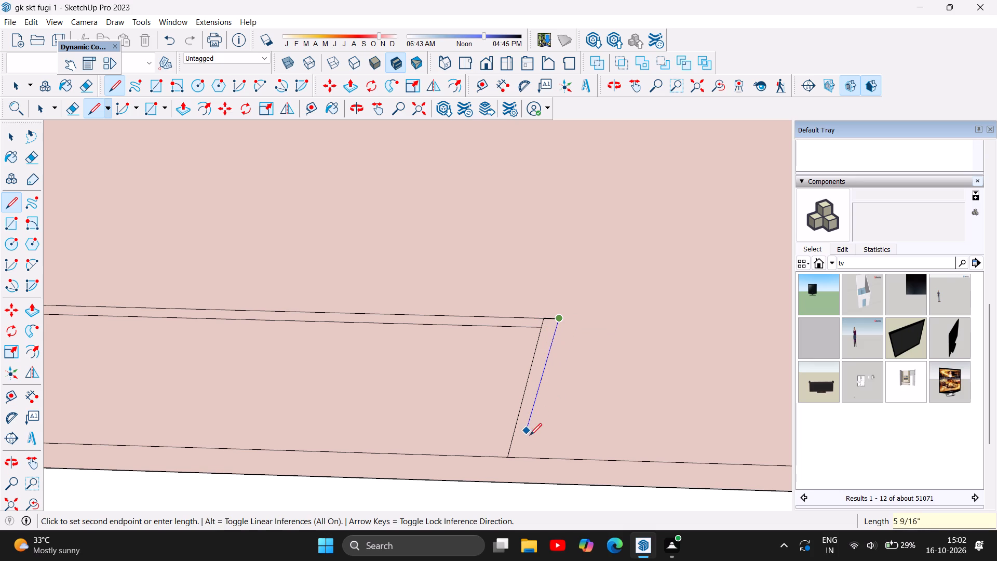
{"action": "left_click", "coordinate": [520, 459]}
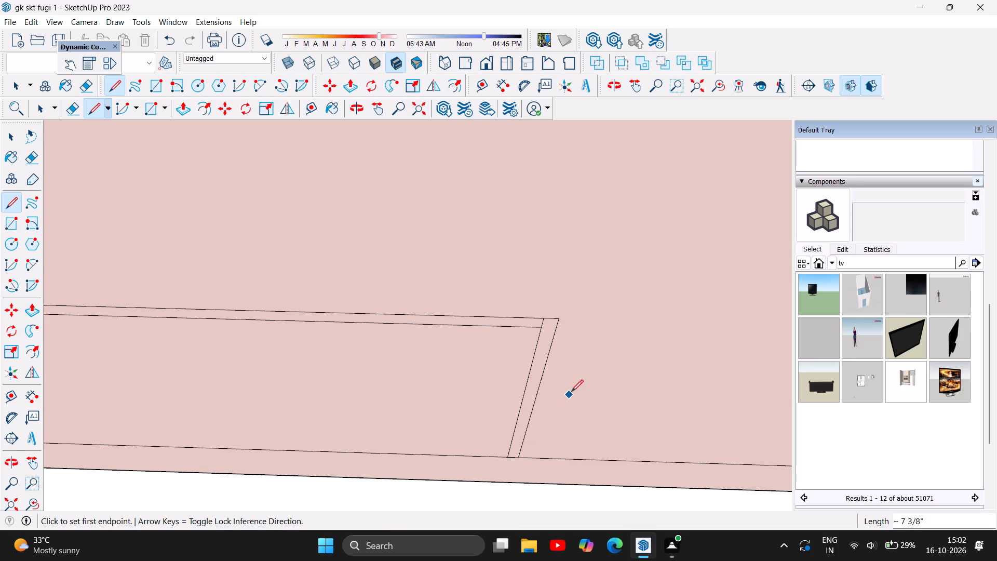
{"action": "key", "text": "Escape"}
Draw a short line of about 3/8" extending the double line's lower edge across the new double upright.
{"action": "scroll", "coordinate": [671, 343], "scroll_direction": "down", "scroll_amount": 10}
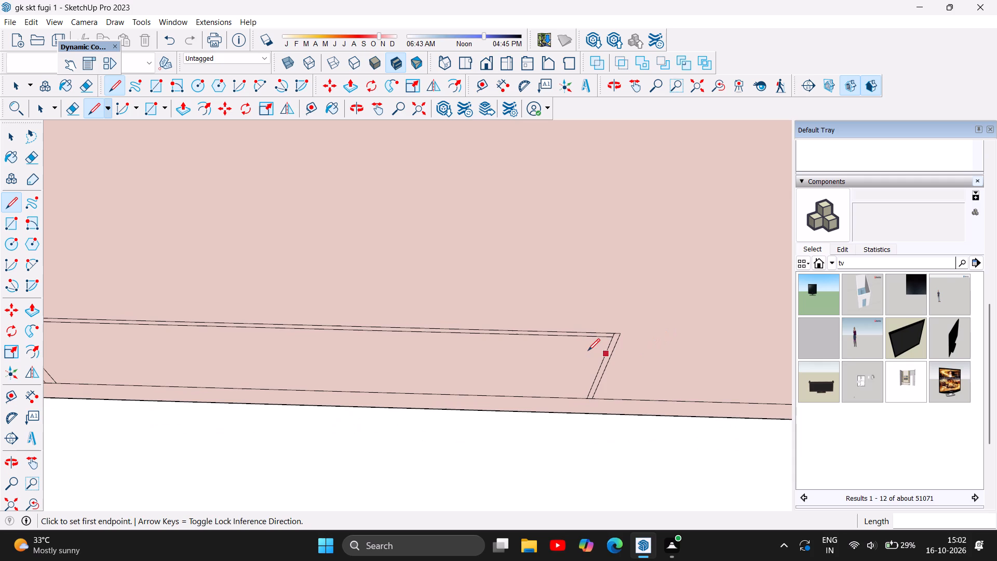
{"action": "scroll", "coordinate": [619, 339], "scroll_direction": "up", "scroll_amount": 5}
{"action": "left_click", "coordinate": [611, 336]}
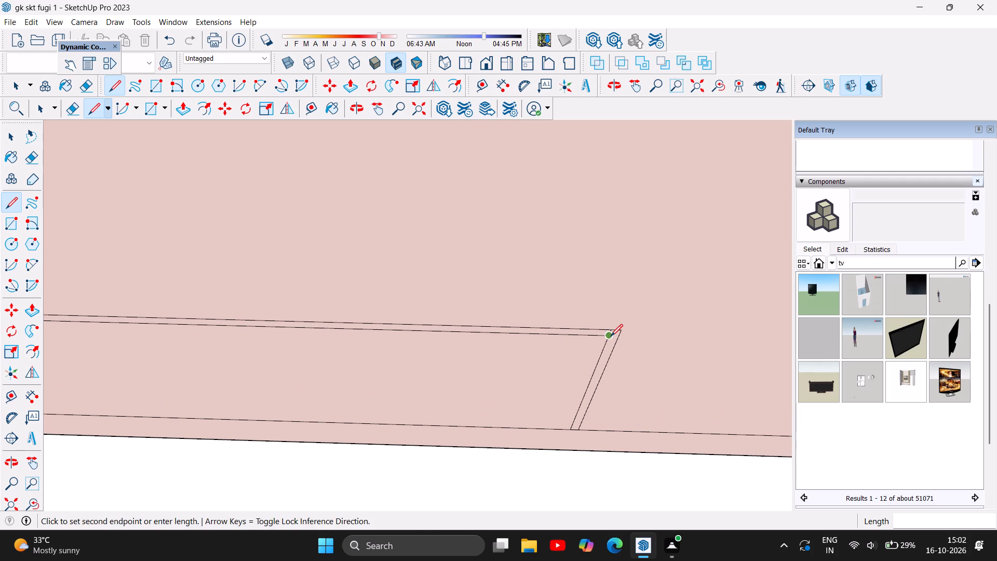
{"action": "left_click", "coordinate": [618, 338]}
{"action": "key", "text": "Escape"}
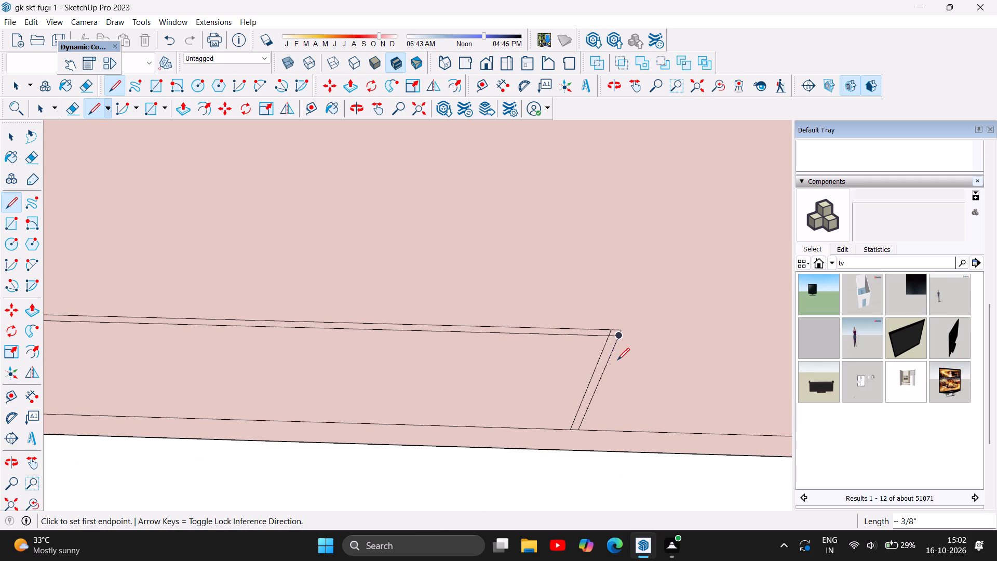
{"action": "key", "text": "Escape"}
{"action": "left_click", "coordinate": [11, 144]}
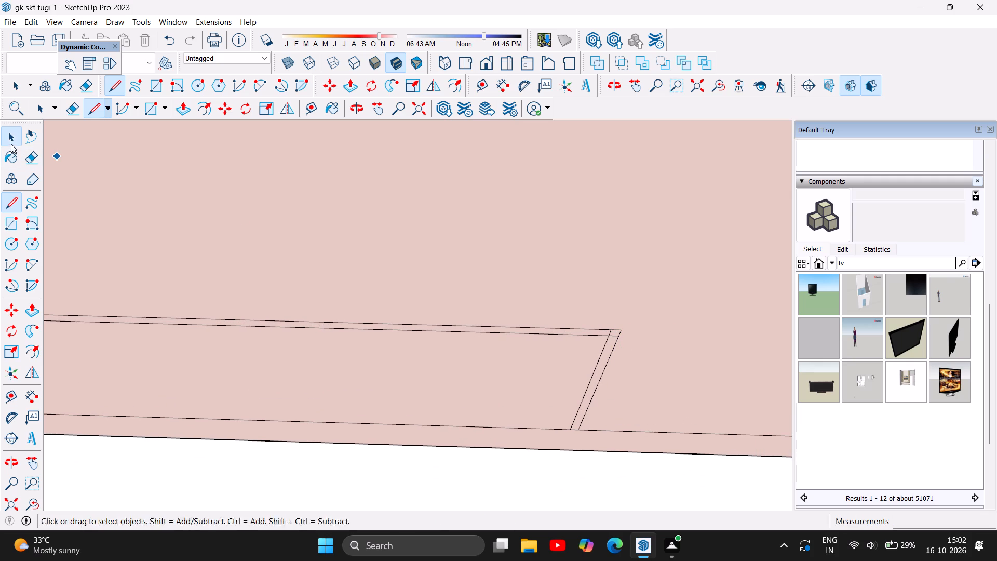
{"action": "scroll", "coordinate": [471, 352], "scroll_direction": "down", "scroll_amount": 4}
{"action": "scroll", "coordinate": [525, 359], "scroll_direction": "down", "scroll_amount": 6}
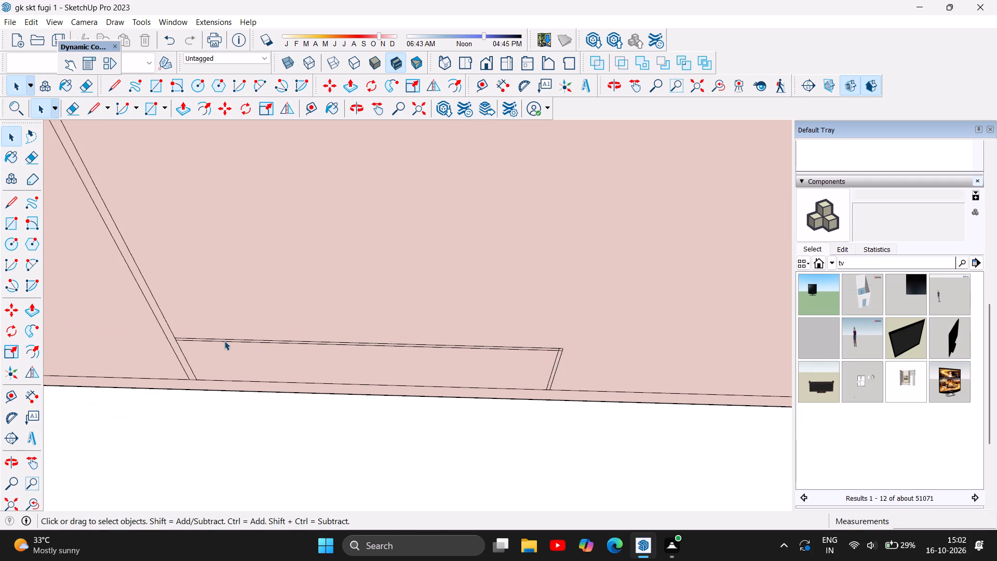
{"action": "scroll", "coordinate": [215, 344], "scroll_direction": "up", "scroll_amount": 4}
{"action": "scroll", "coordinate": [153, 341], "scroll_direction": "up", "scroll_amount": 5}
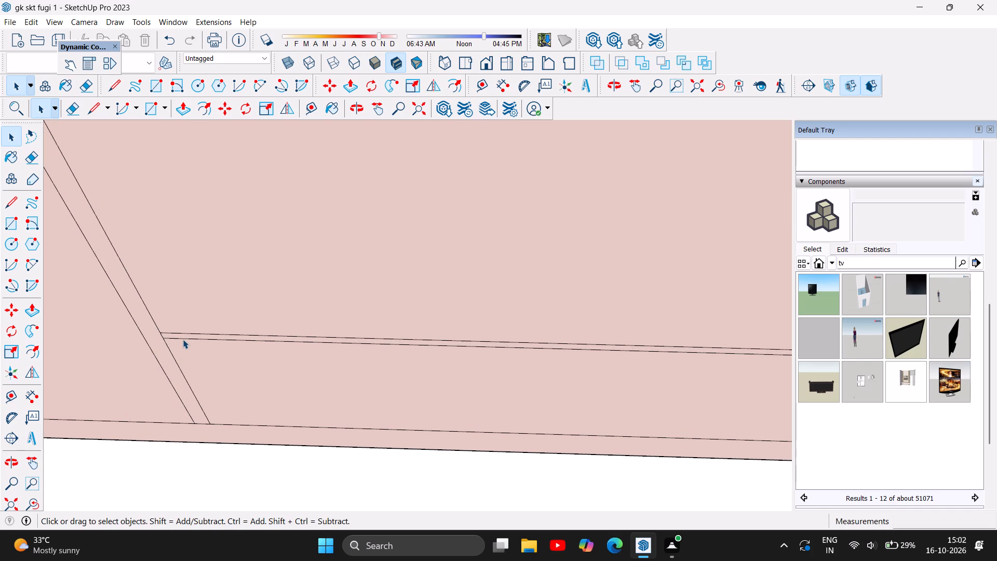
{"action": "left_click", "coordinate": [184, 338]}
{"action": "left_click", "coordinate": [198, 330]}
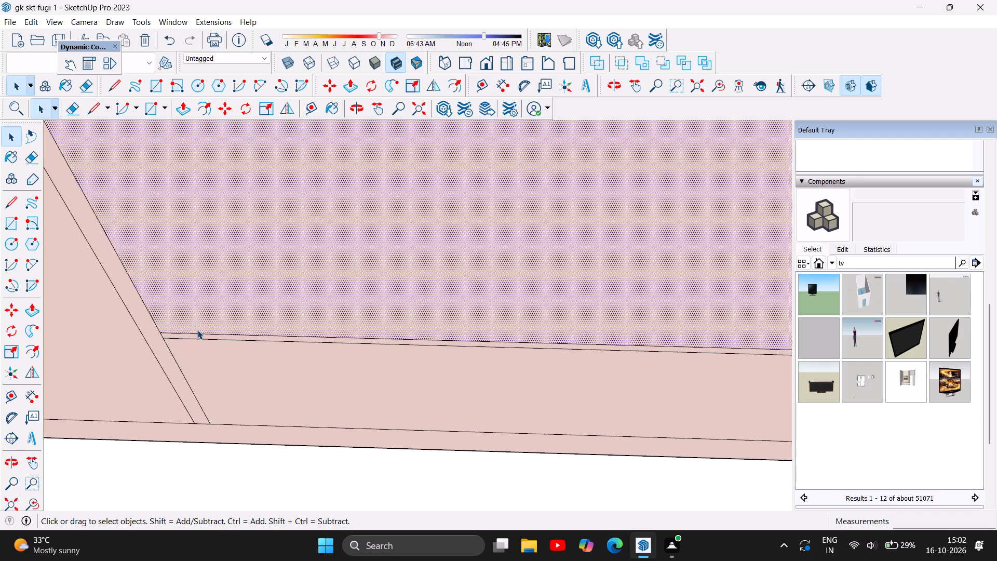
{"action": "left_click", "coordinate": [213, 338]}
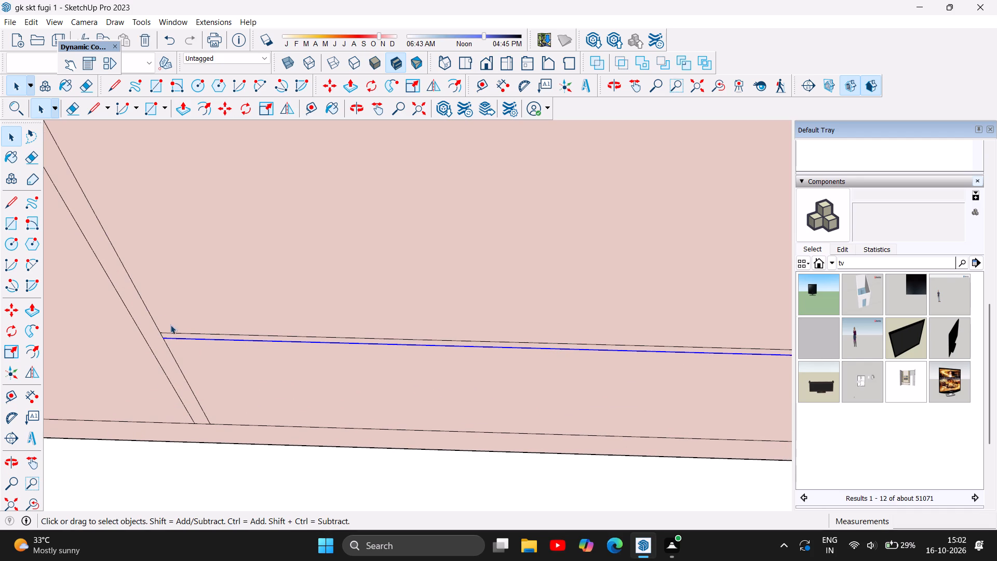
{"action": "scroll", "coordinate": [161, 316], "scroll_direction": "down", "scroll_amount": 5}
Lasso-select the low compartment with its double upright and paste a copy directly on top of it, against the tall upright.
{"action": "left_click", "coordinate": [33, 133]}
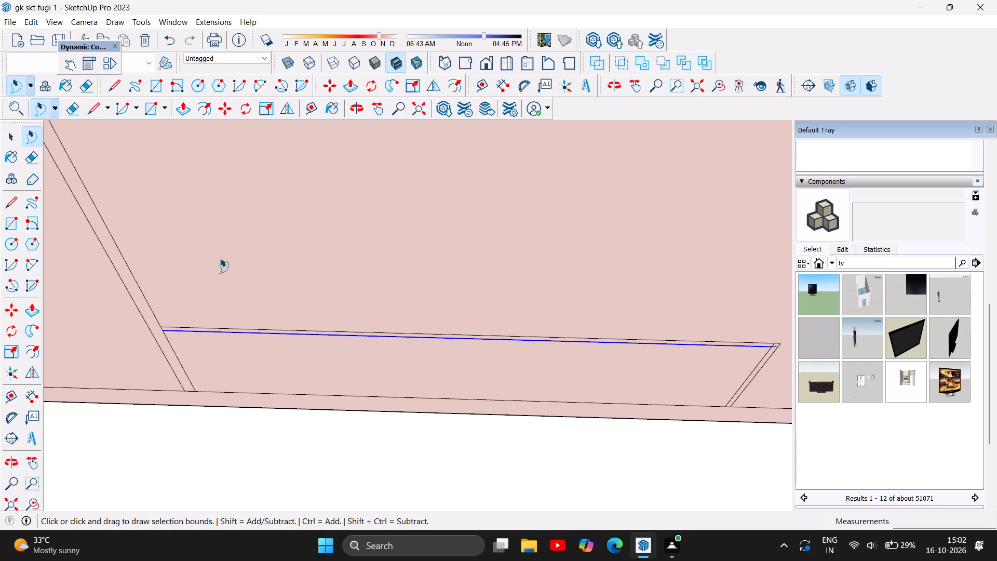
{"action": "left_click", "coordinate": [152, 302]}
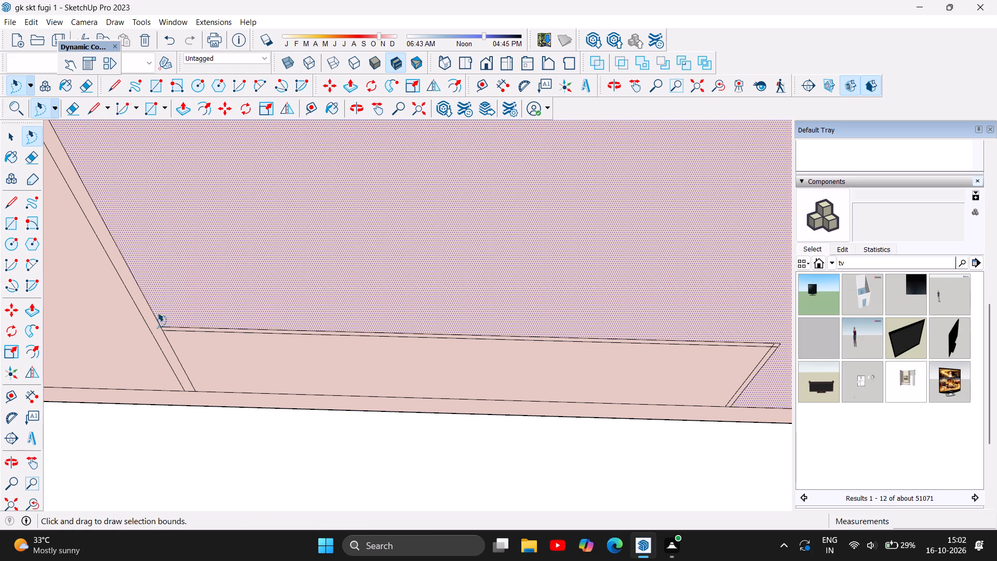
{"action": "left_click_drag", "start_coordinate": [157, 311], "coordinate": [724, 463]}
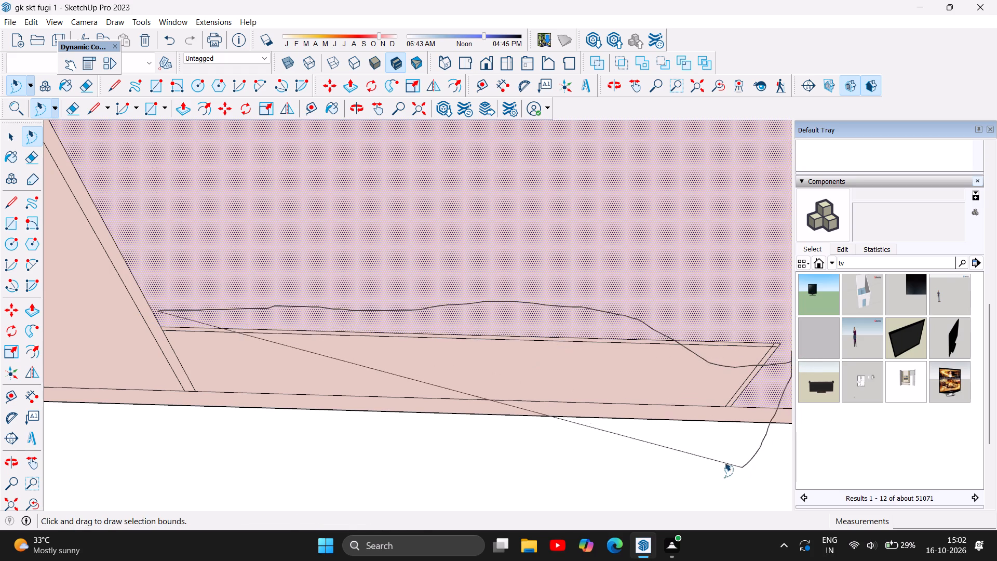
{"action": "left_click_drag", "start_coordinate": [724, 463], "coordinate": [690, 448]}
{"action": "scroll", "coordinate": [237, 359], "scroll_direction": "down", "scroll_amount": 4}
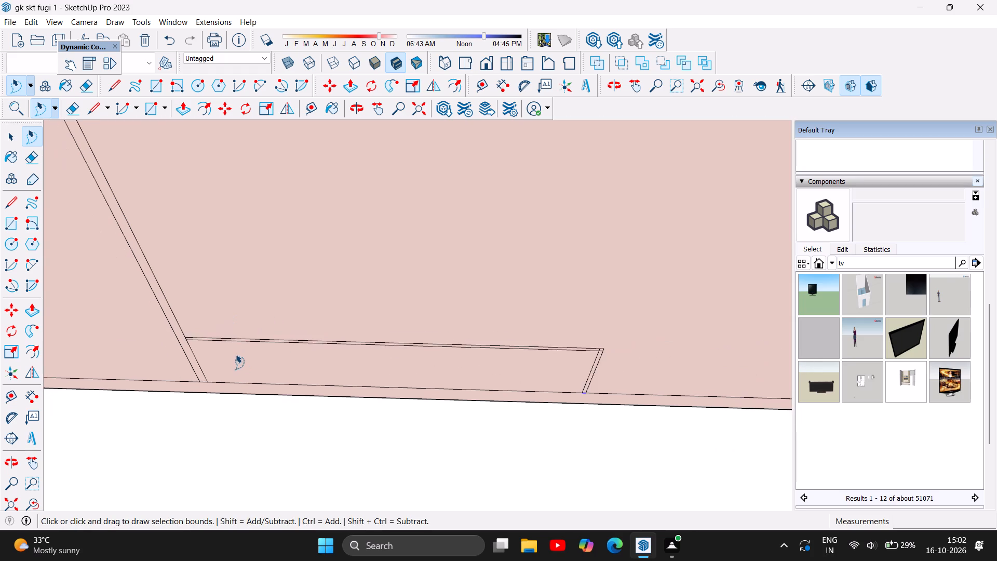
{"action": "scroll", "coordinate": [247, 354], "scroll_direction": "down", "scroll_amount": 6}
{"action": "left_click_drag", "start_coordinate": [215, 327], "coordinate": [345, 313]}
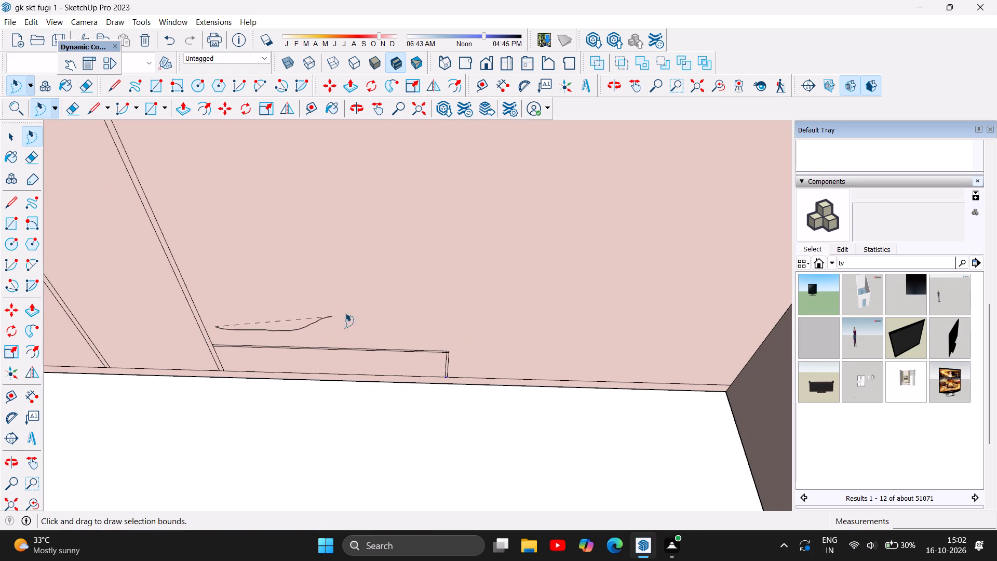
{"action": "left_click_drag", "start_coordinate": [345, 313], "coordinate": [208, 376]}
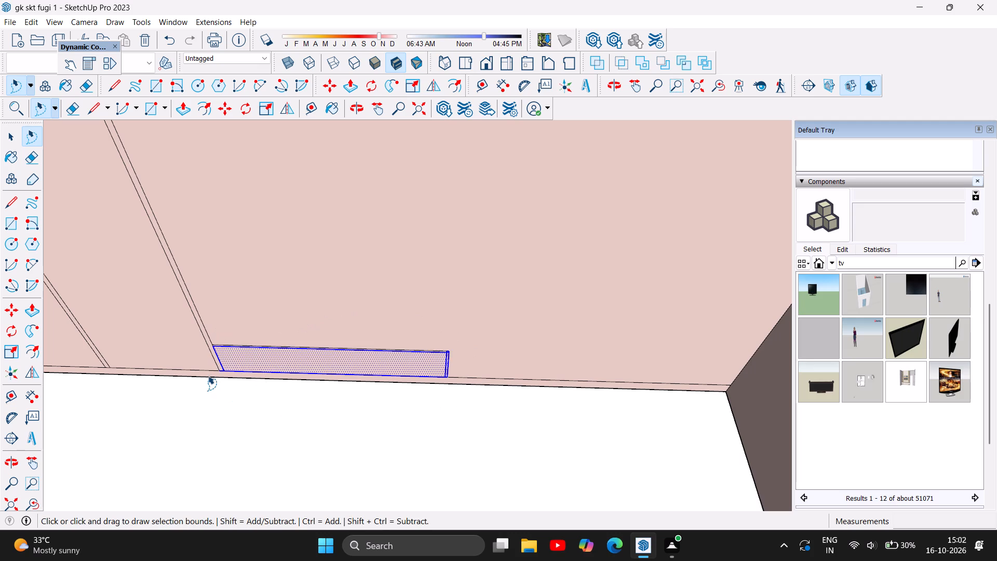
{"action": "scroll", "coordinate": [276, 358], "scroll_direction": "up", "scroll_amount": 3}
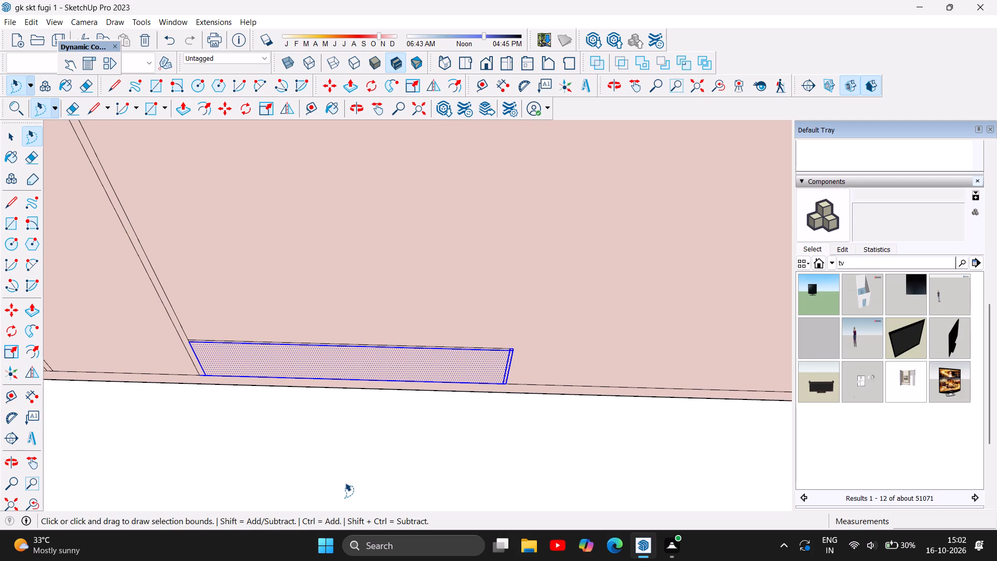
{"action": "scroll", "coordinate": [342, 370], "scroll_direction": "up", "scroll_amount": 4}
{"action": "scroll", "coordinate": [404, 355], "scroll_direction": "up", "scroll_amount": 6}
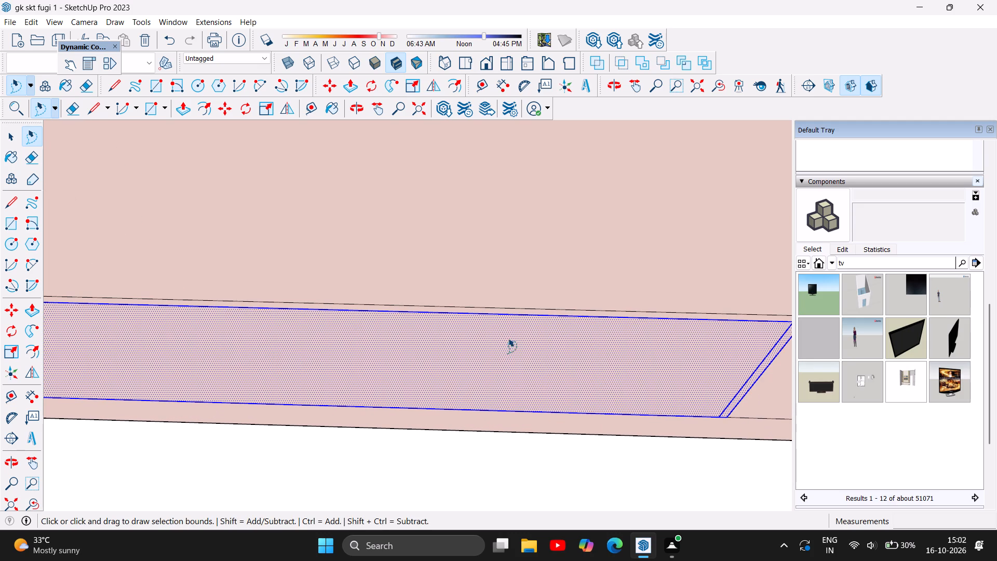
{"action": "scroll", "coordinate": [505, 323], "scroll_direction": "down", "scroll_amount": 7}
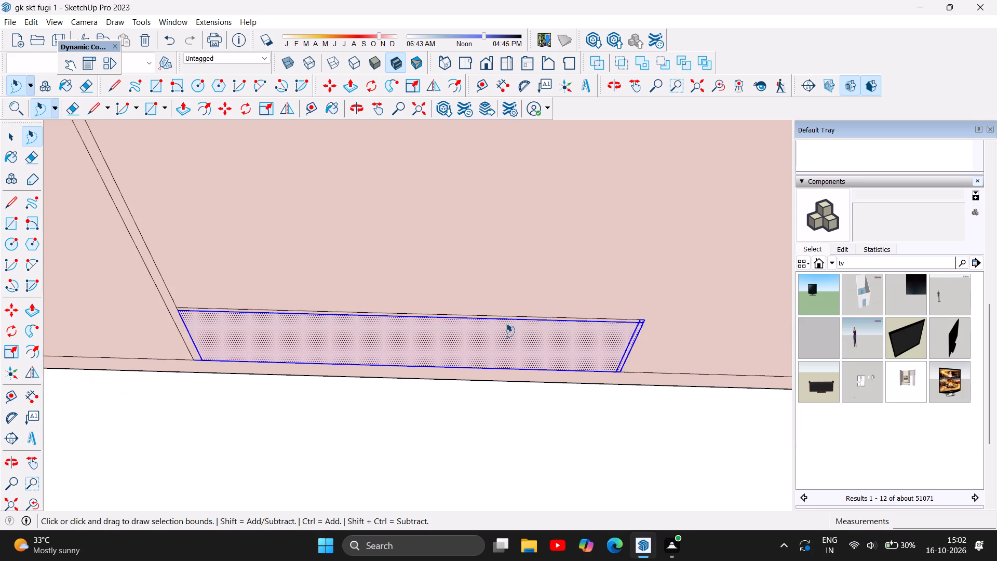
{"action": "scroll", "coordinate": [506, 324], "scroll_direction": "down", "scroll_amount": 2}
{"action": "key", "text": "ctrl+c"}
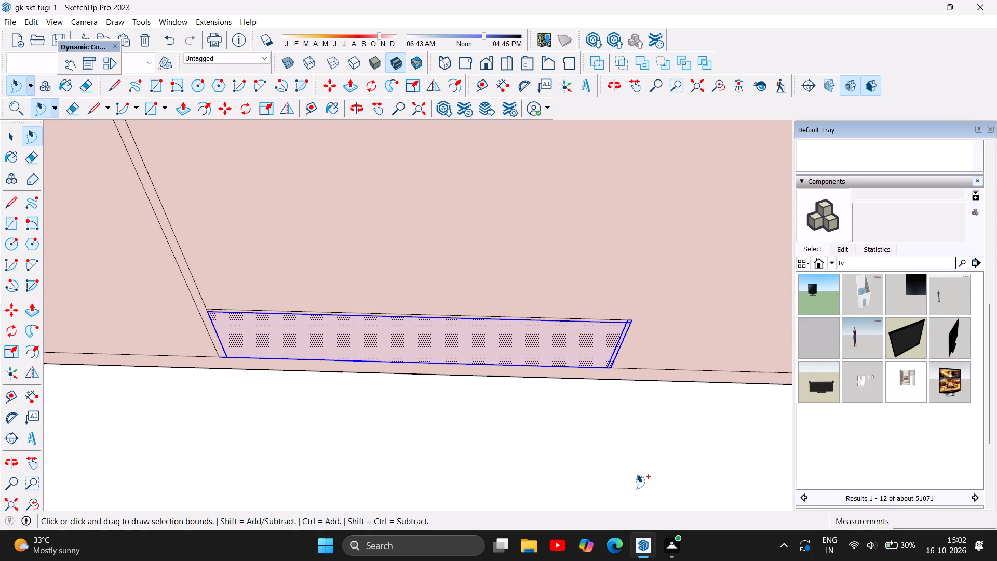
{"action": "key", "text": "ctrl+v"}
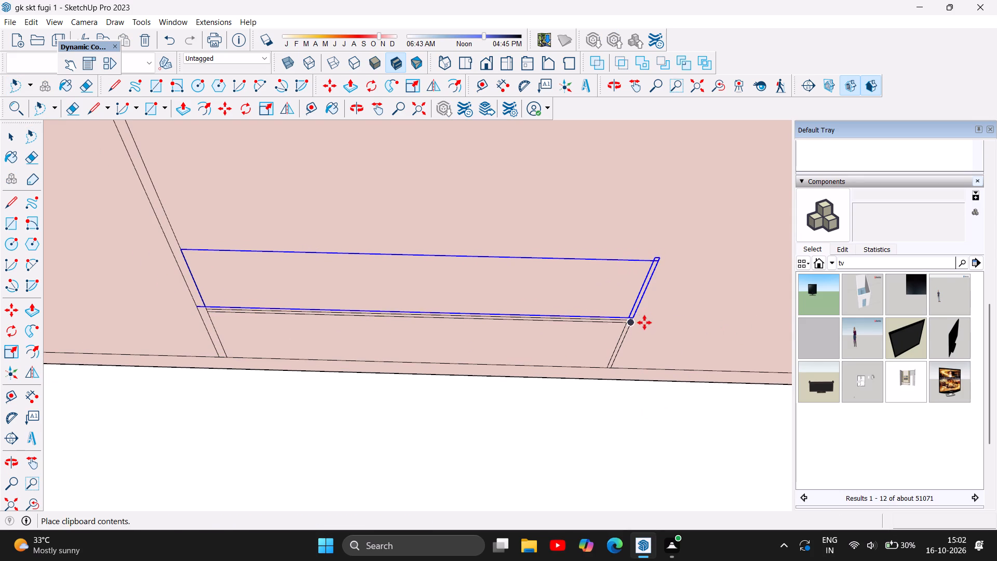
{"action": "left_click", "coordinate": [634, 320]}
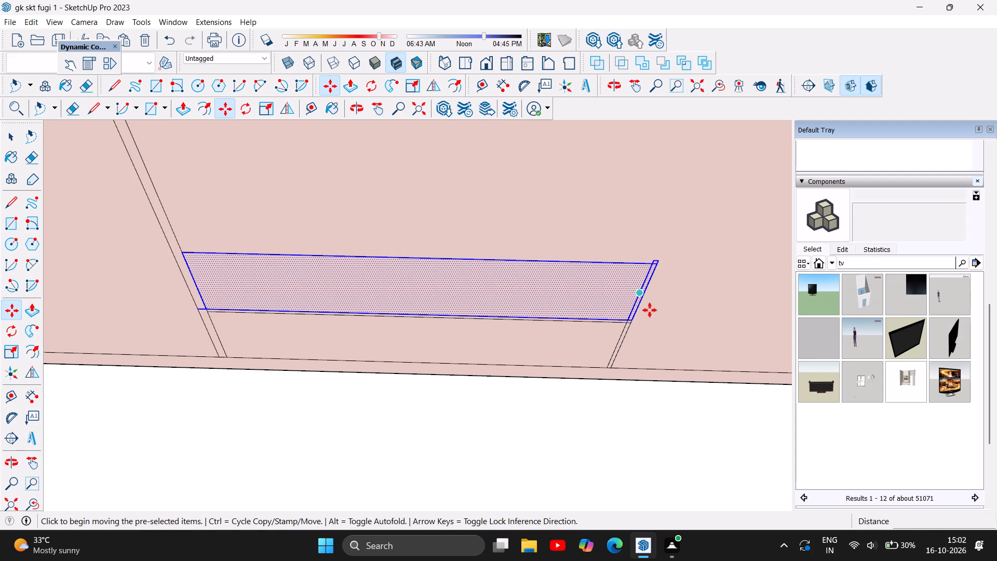
{"action": "key", "text": "Escape"}
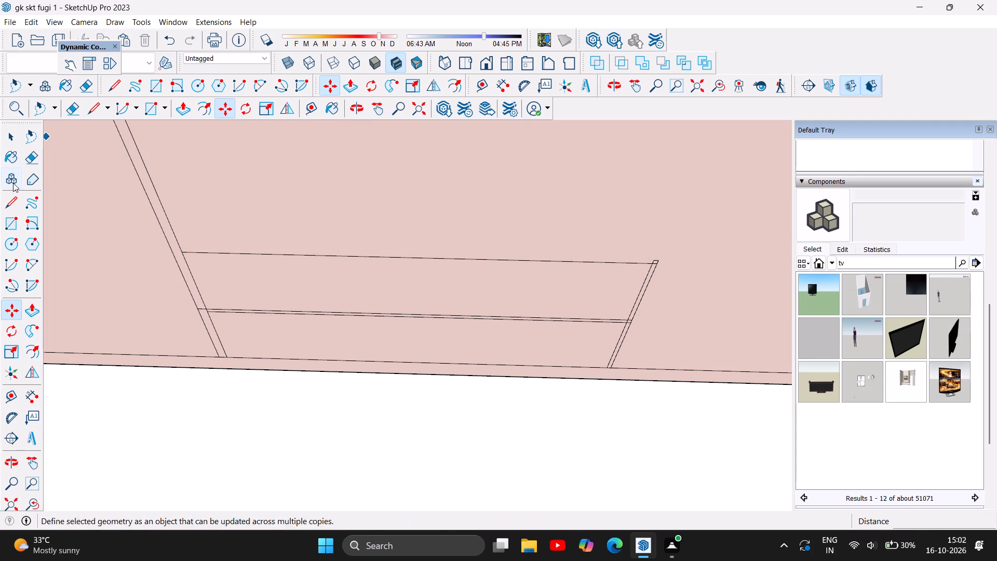
Draw a 3' horizontal line from the copy's top corner to the tall upright, doubling the upper compartment's top edge.
{"action": "left_click", "coordinate": [10, 207]}
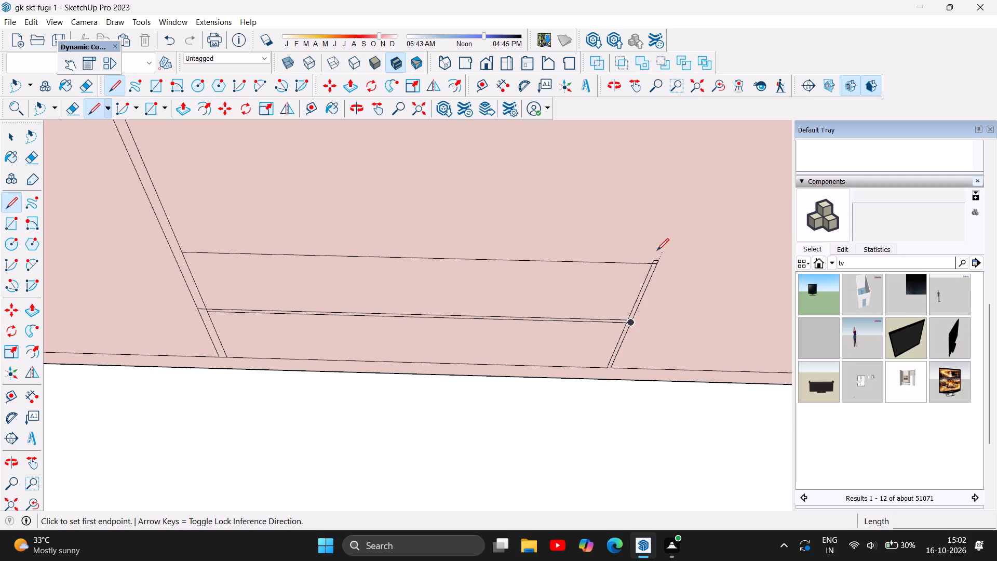
{"action": "left_click", "coordinate": [655, 259]}
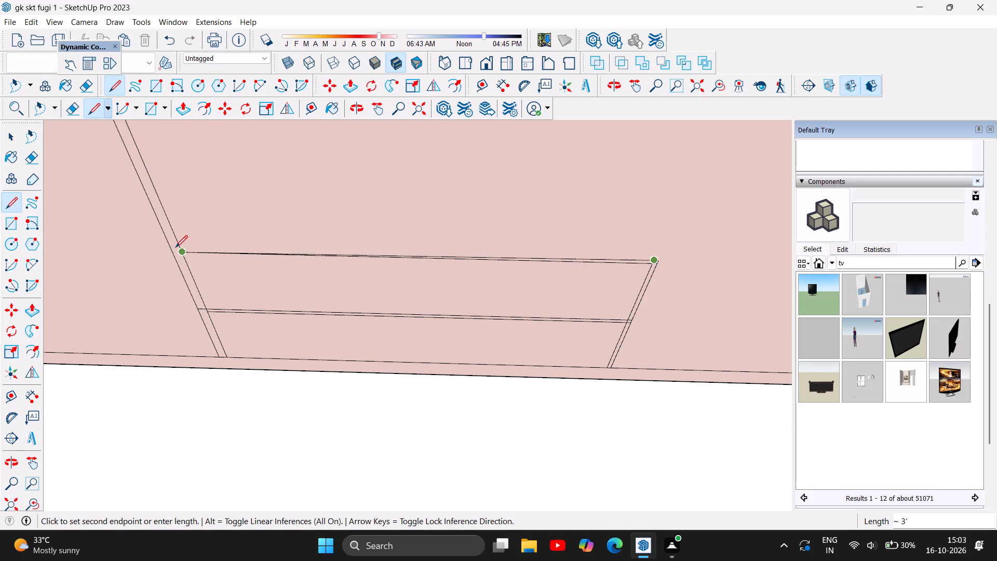
{"action": "scroll", "coordinate": [181, 248], "scroll_direction": "up", "scroll_amount": 4}
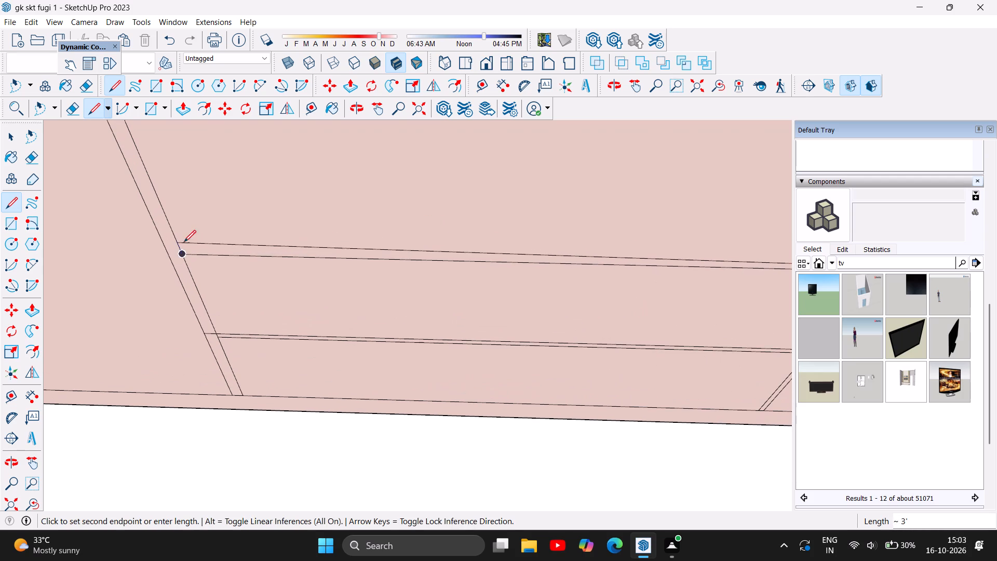
{"action": "left_click", "coordinate": [180, 245]}
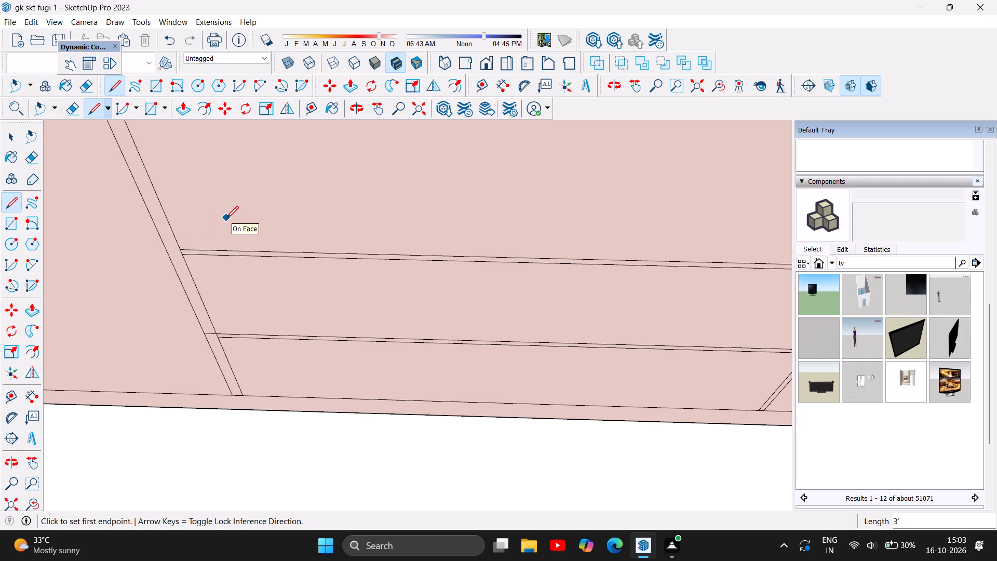
{"action": "key", "text": "Escape"}
Delete the short stray segment crossing the tall double upright at the top of the lowest compartment.
{"action": "scroll", "coordinate": [211, 313], "scroll_direction": "down", "scroll_amount": 4}
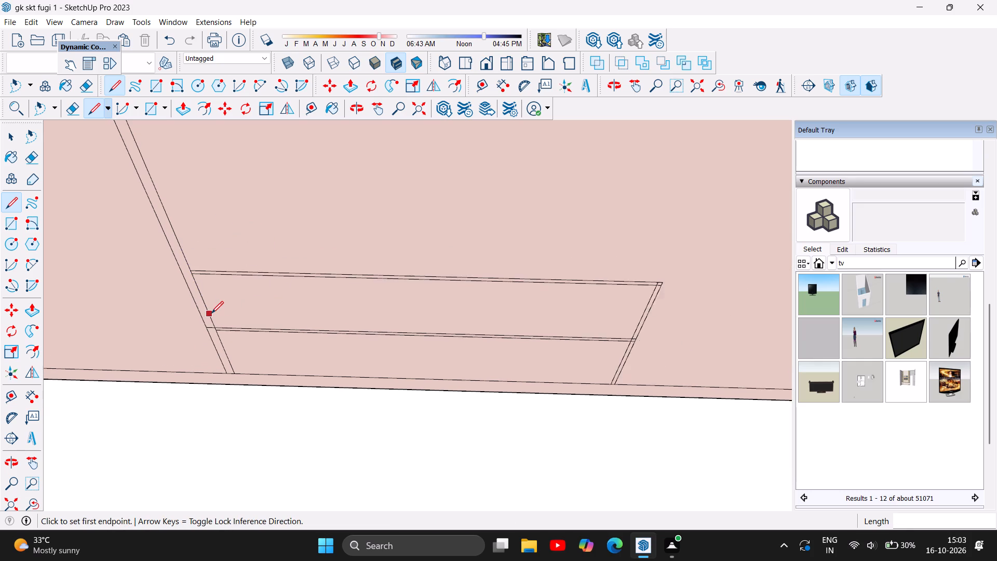
{"action": "scroll", "coordinate": [211, 313], "scroll_direction": "down", "scroll_amount": 1}
{"action": "scroll", "coordinate": [210, 336], "scroll_direction": "up", "scroll_amount": 6}
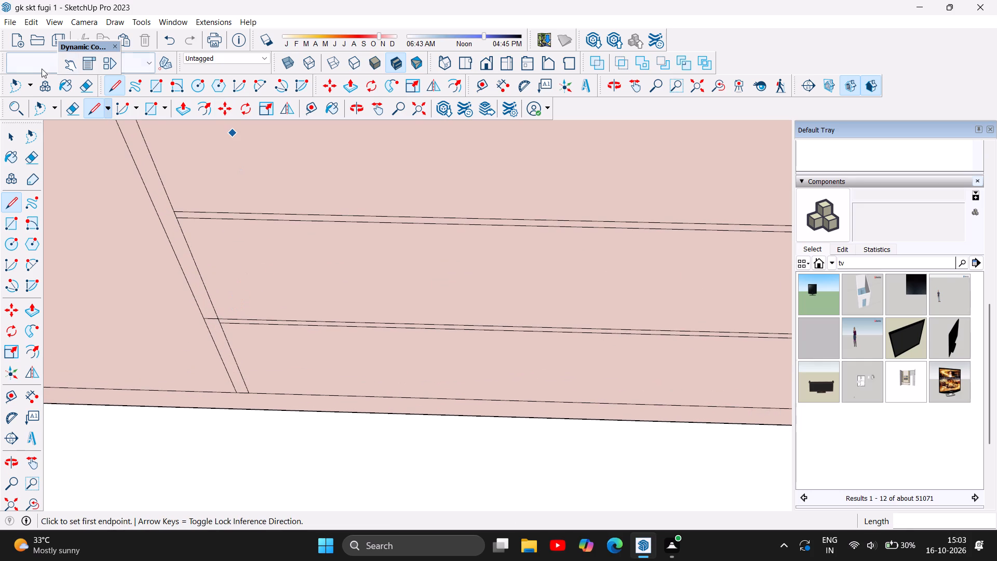
{"action": "left_click", "coordinate": [15, 138]}
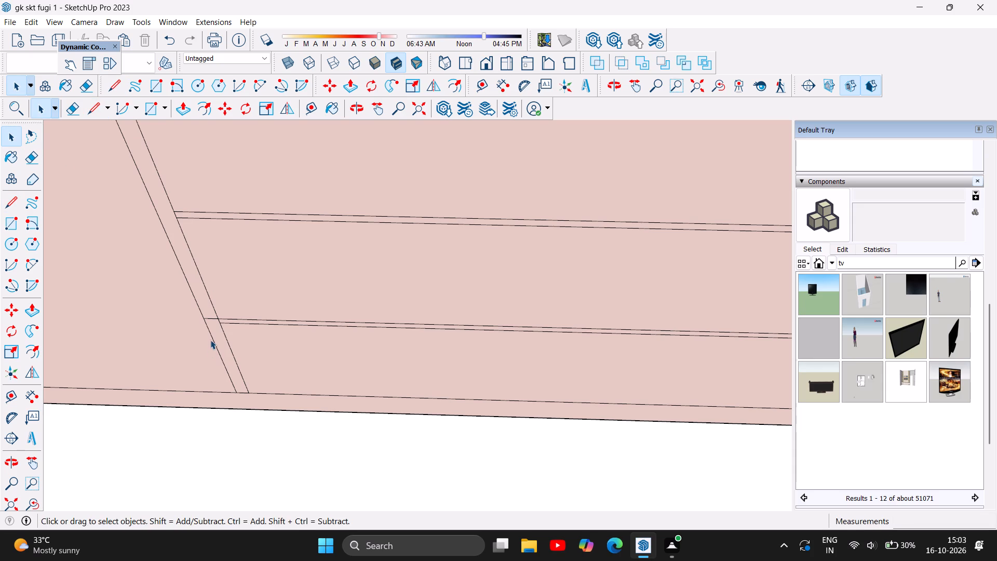
{"action": "left_click", "coordinate": [210, 318]}
{"action": "key", "text": "Delete"}
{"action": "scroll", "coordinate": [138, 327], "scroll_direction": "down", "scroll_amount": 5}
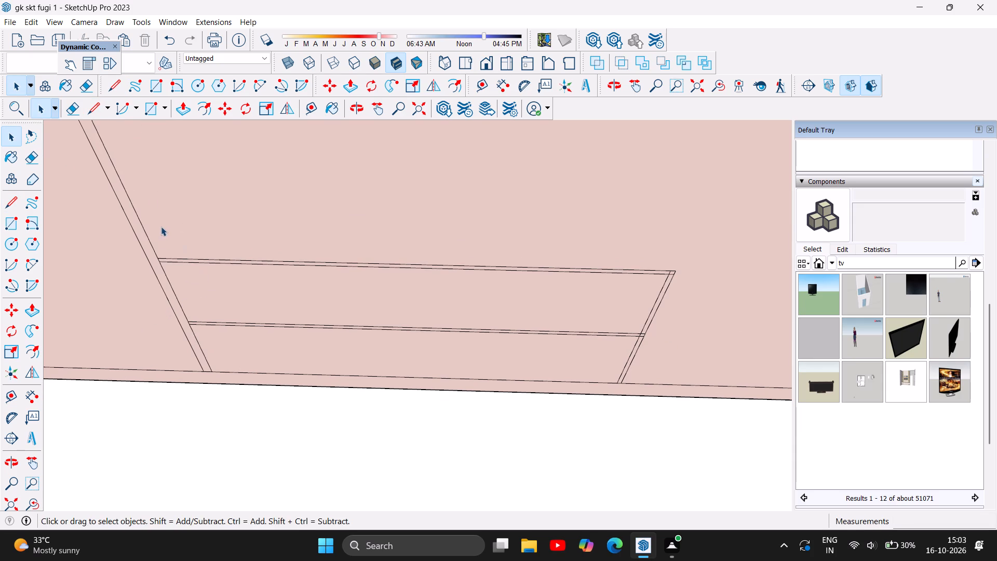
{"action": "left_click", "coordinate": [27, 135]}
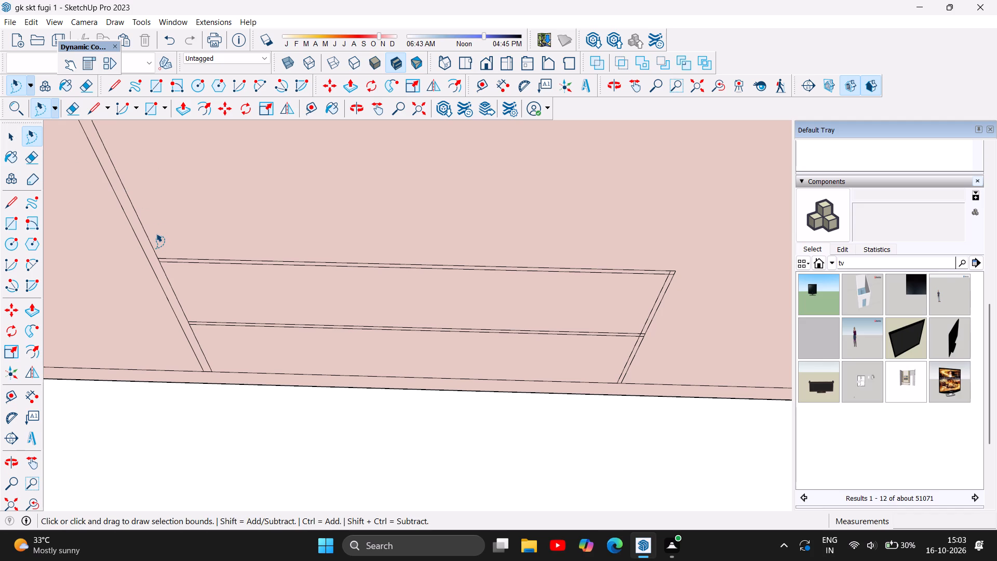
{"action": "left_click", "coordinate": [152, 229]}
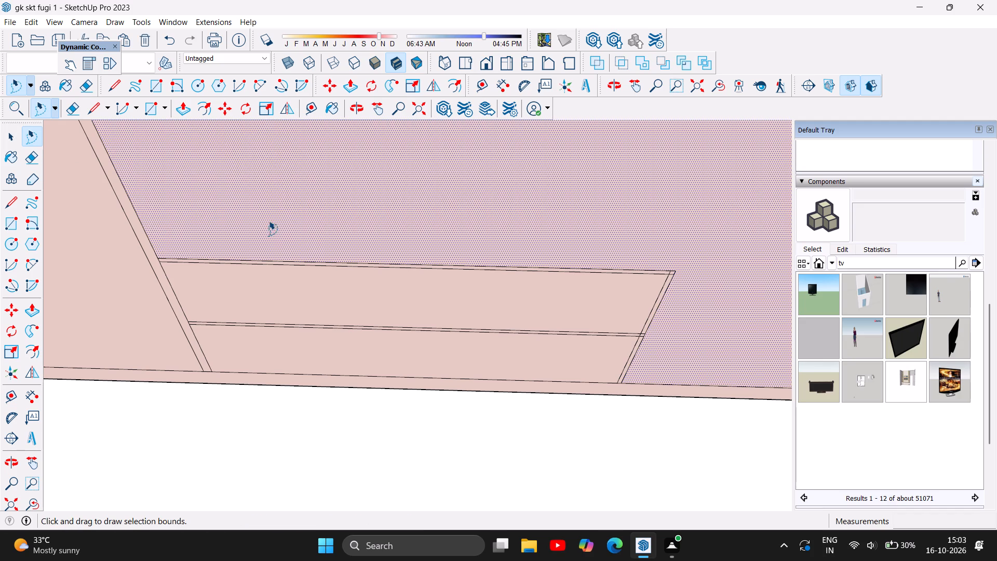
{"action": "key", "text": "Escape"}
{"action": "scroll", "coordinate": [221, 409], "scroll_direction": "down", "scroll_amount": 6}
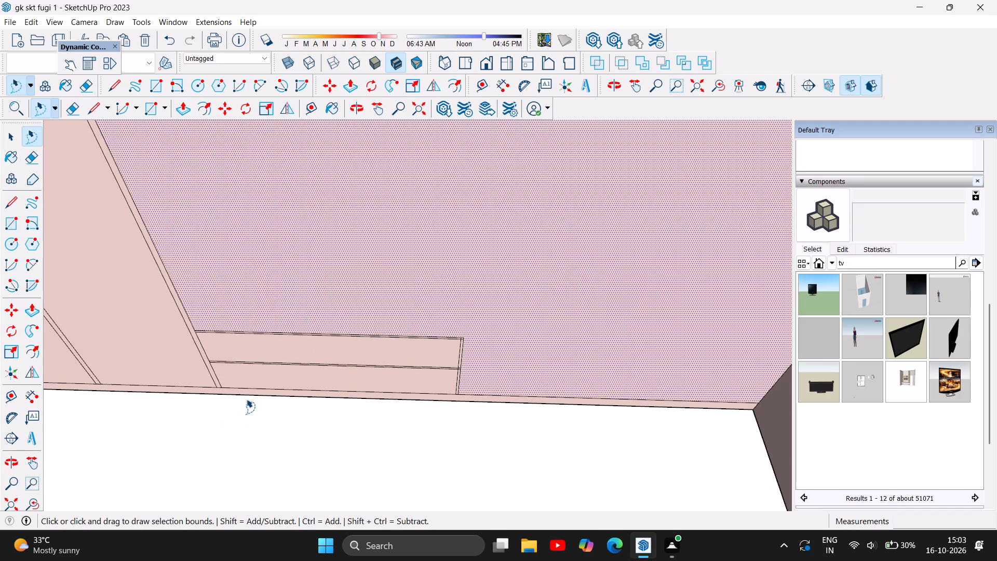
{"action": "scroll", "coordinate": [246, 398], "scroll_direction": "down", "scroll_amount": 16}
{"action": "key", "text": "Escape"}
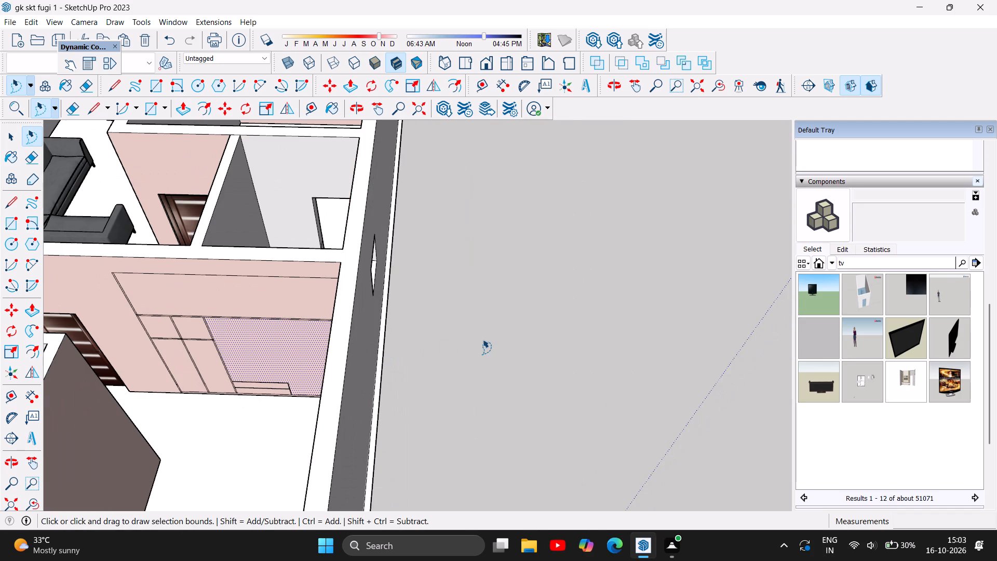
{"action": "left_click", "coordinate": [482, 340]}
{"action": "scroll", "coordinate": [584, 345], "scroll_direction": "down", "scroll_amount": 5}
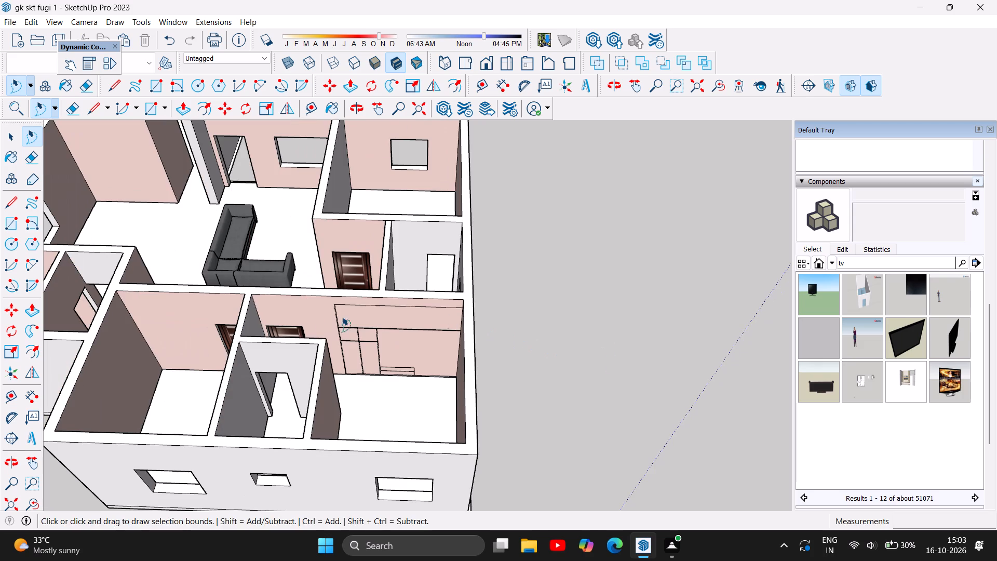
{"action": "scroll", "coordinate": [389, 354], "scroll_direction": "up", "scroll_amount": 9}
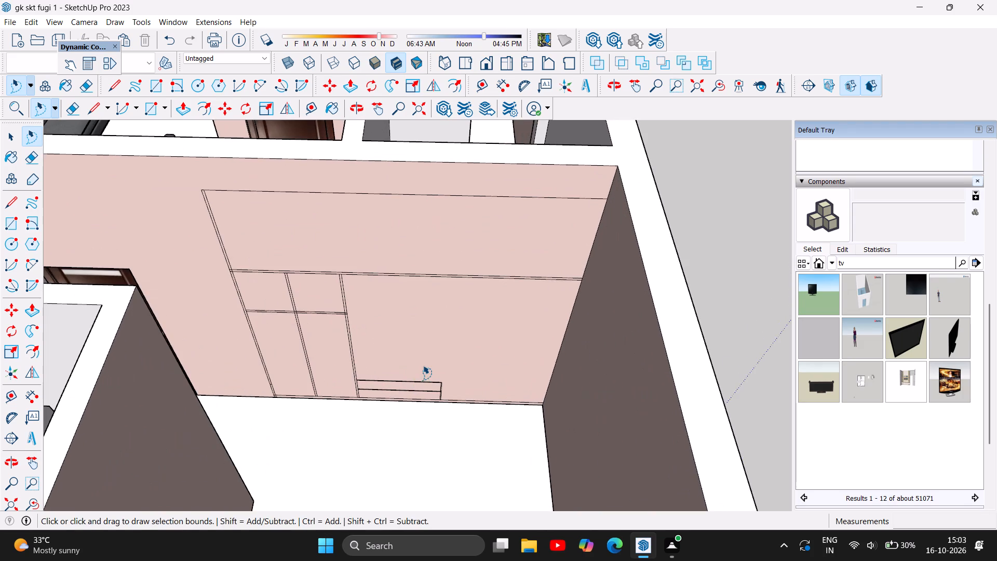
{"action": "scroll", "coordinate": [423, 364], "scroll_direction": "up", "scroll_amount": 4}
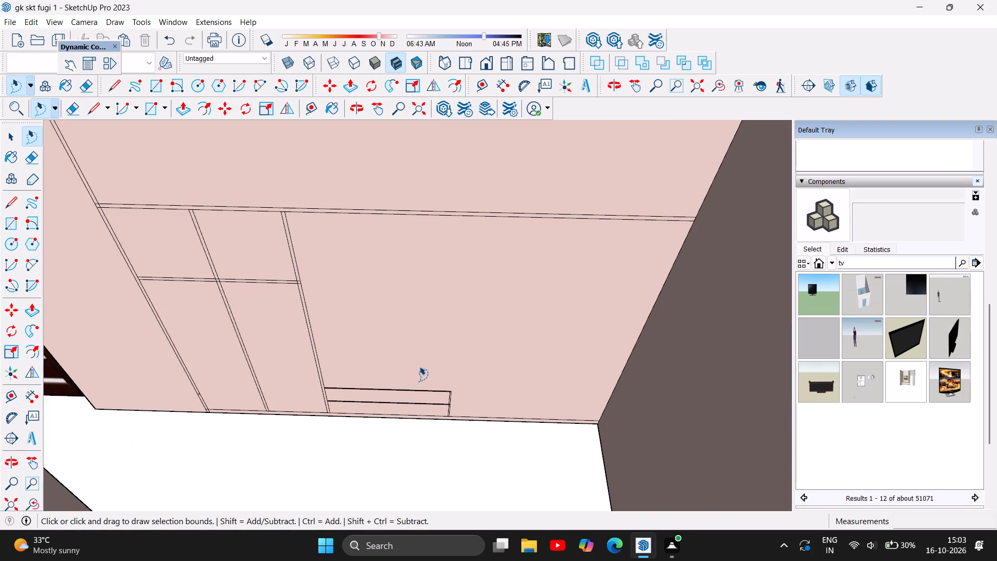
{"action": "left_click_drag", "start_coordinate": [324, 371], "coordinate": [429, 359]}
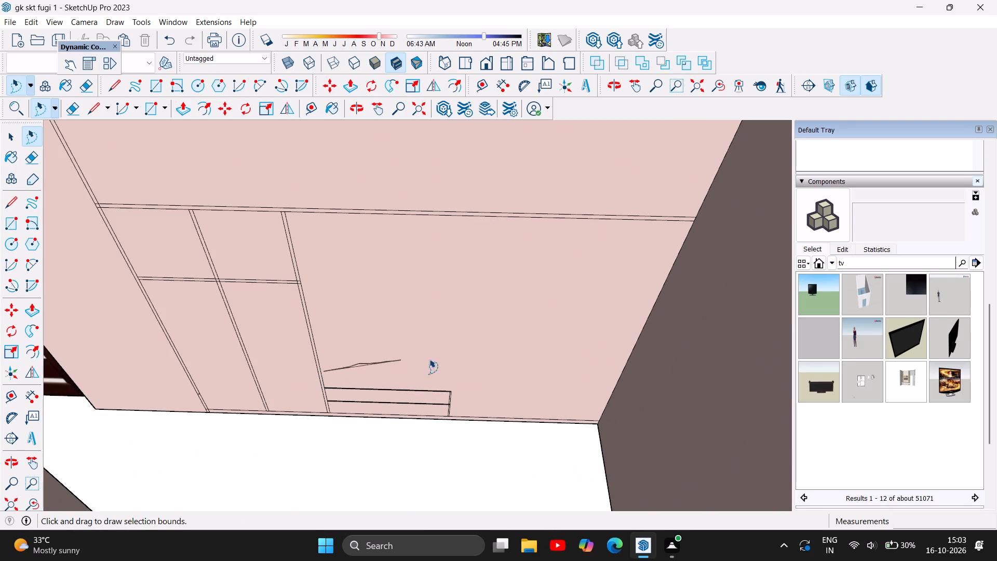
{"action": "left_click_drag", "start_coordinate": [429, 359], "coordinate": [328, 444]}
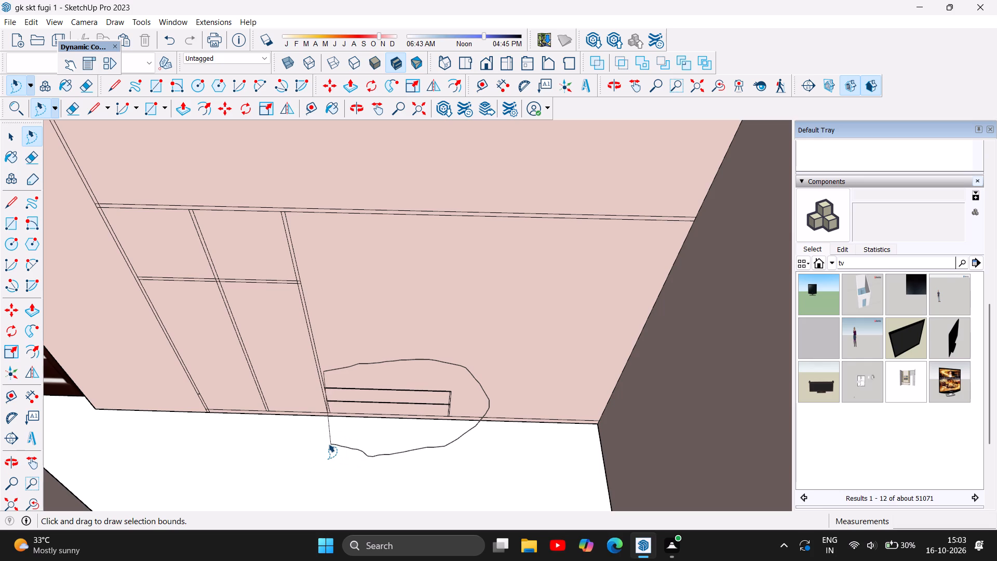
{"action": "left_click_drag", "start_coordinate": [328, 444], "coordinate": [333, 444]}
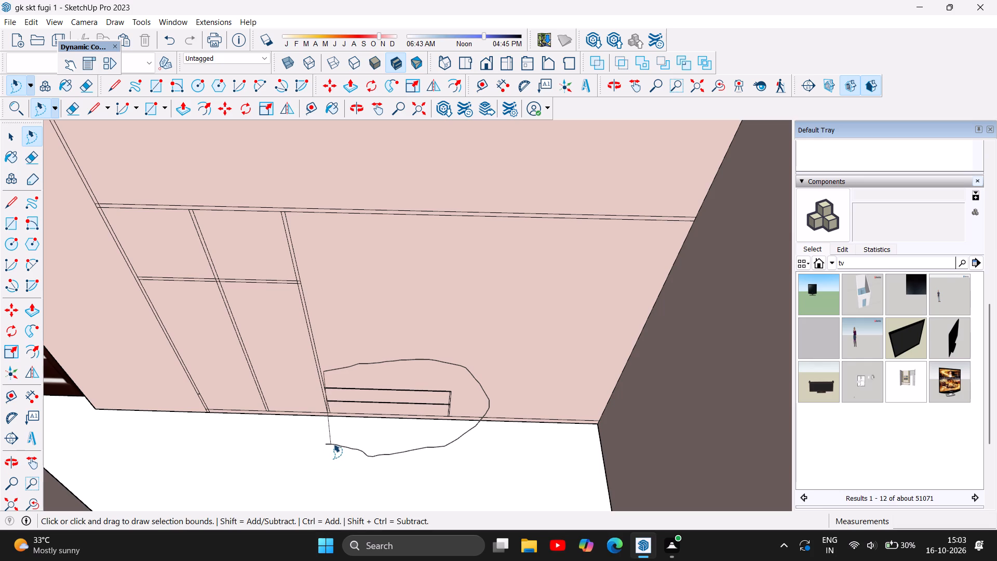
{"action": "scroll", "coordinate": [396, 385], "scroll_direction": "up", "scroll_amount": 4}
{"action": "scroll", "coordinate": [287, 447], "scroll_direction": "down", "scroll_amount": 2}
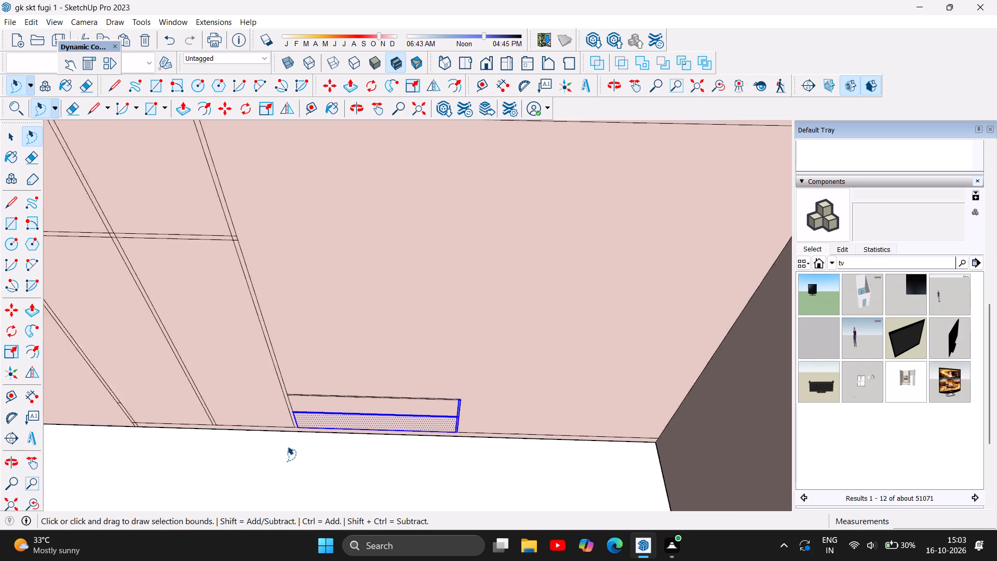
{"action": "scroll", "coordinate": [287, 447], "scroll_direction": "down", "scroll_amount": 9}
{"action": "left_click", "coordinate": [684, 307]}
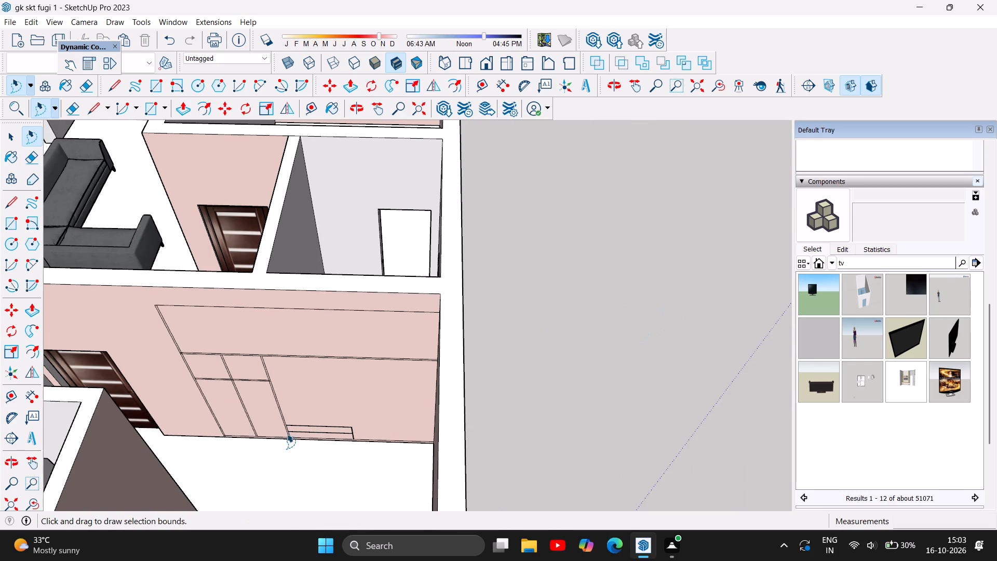
Lasso-select both stacked compartments with their double upright and paste a copy directly on top, against the tall upright.
{"action": "scroll", "coordinate": [287, 434], "scroll_direction": "up", "scroll_amount": 10}
{"action": "left_click_drag", "start_coordinate": [256, 397], "coordinate": [264, 477]}
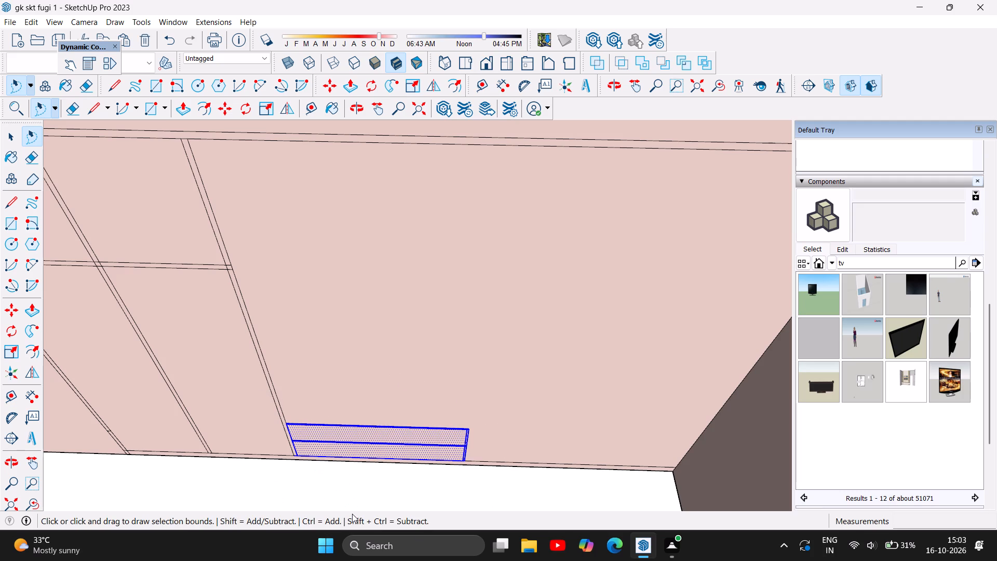
{"action": "key", "text": "ctrl+c"}
{"action": "key", "text": "ctrl+v"}
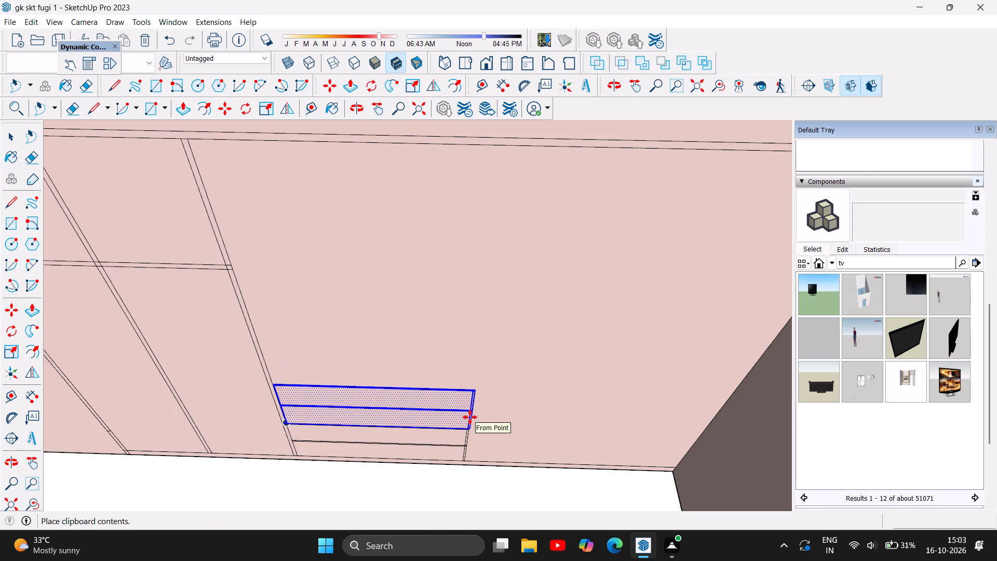
{"action": "left_click", "coordinate": [470, 417]}
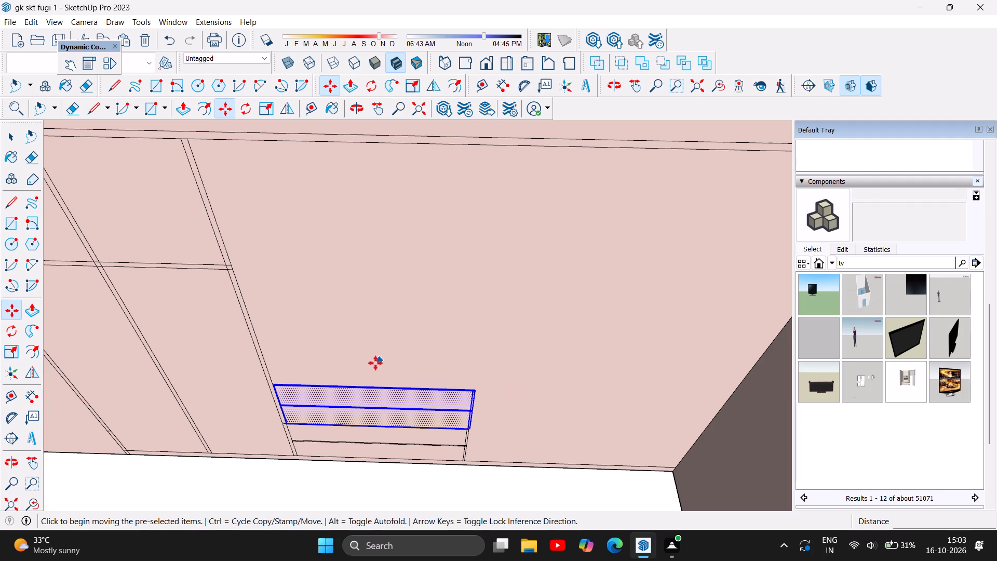
Paste another copy of the two-compartment block directly on top of the previous copy, against the tall upright.
{"action": "scroll", "coordinate": [373, 365], "scroll_direction": "down", "scroll_amount": 8}
{"action": "scroll", "coordinate": [348, 393], "scroll_direction": "up", "scroll_amount": 5}
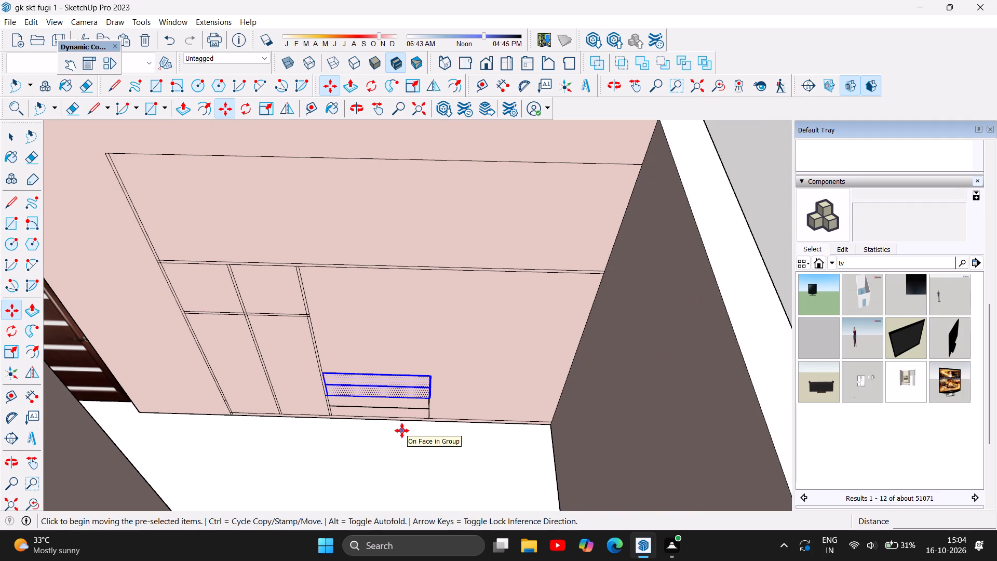
{"action": "key", "text": "ctrl+v"}
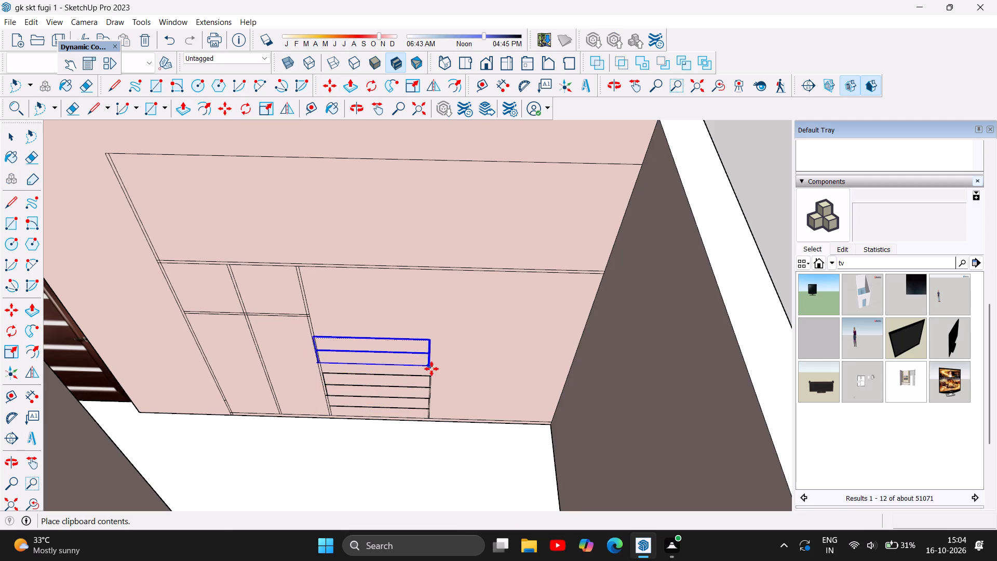
{"action": "left_click", "coordinate": [433, 375]}
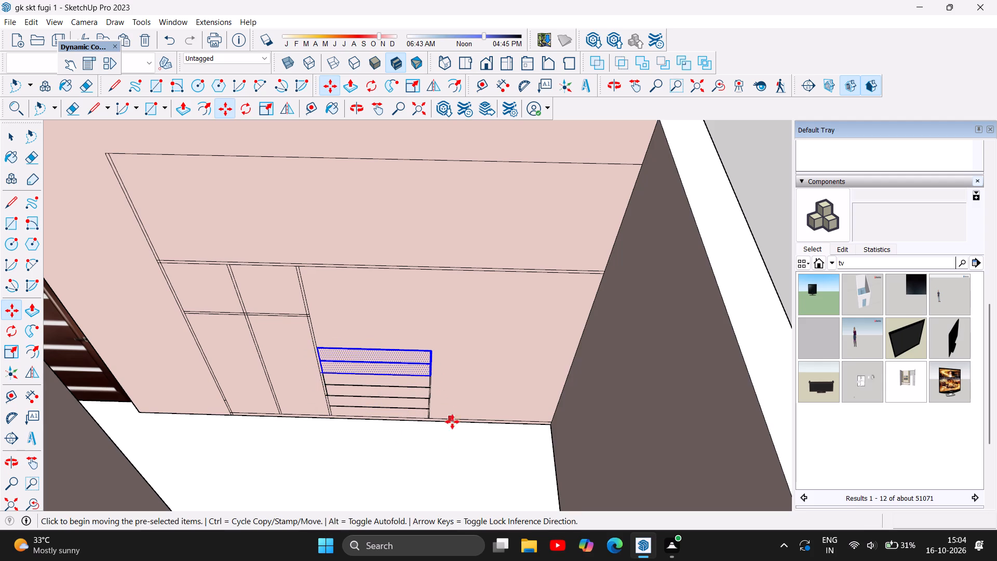
{"action": "key", "text": "Escape"}
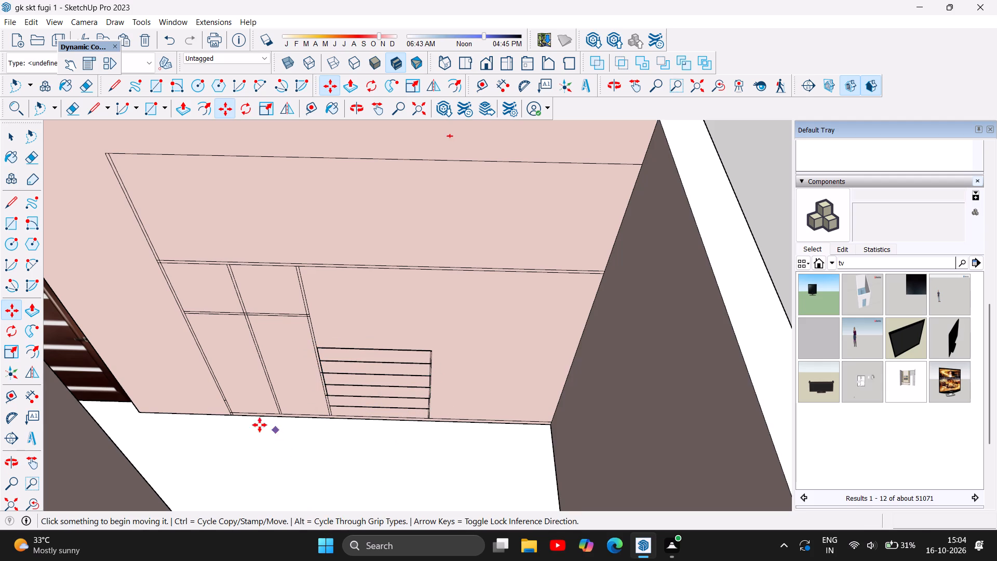
Delete the two short stray segments crossing the tall upright at the second and fourth shelf lines from the base.
{"action": "scroll", "coordinate": [317, 412], "scroll_direction": "down", "scroll_amount": 1}
{"action": "scroll", "coordinate": [312, 389], "scroll_direction": "up", "scroll_amount": 12}
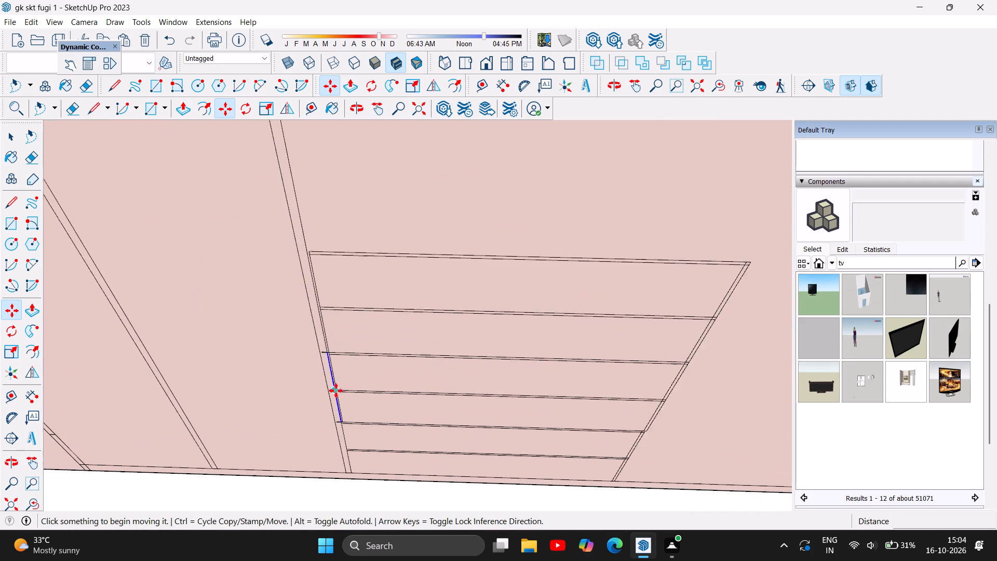
{"action": "scroll", "coordinate": [336, 391], "scroll_direction": "up", "scroll_amount": 1}
{"action": "scroll", "coordinate": [369, 476], "scroll_direction": "up", "scroll_amount": 4}
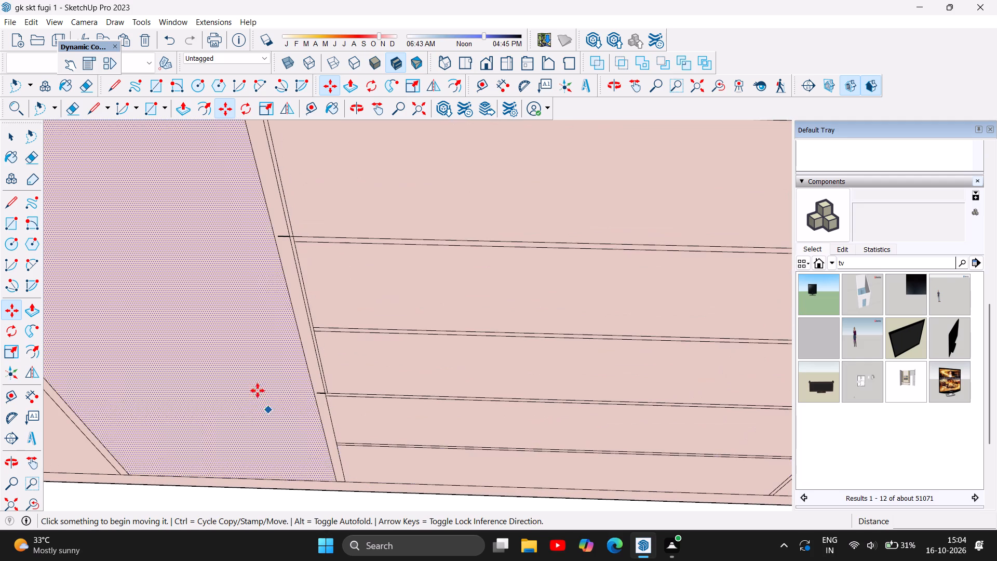
{"action": "scroll", "coordinate": [254, 411], "scroll_direction": "down", "scroll_amount": 4}
{"action": "left_click", "coordinate": [11, 132]}
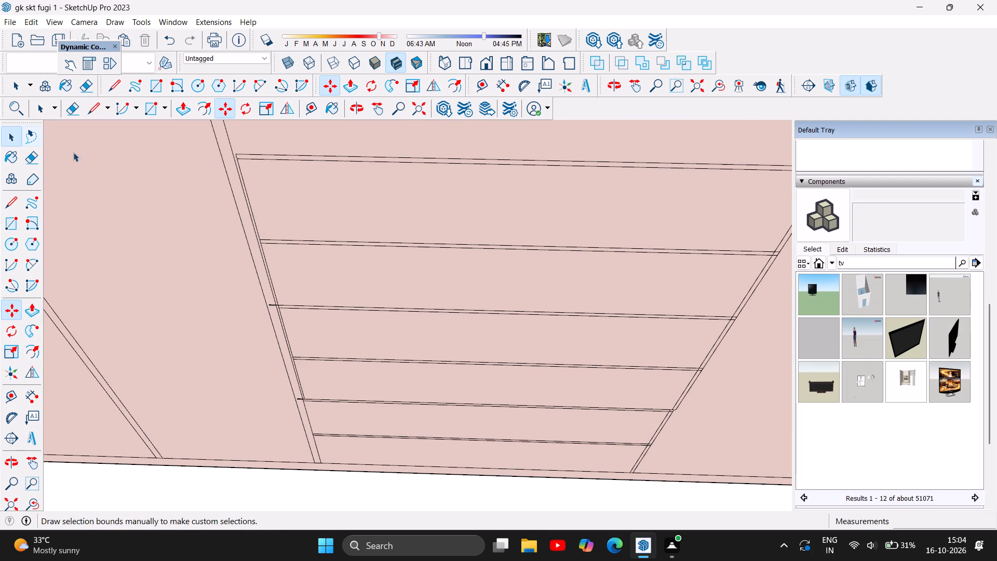
{"action": "left_click", "coordinate": [271, 305]}
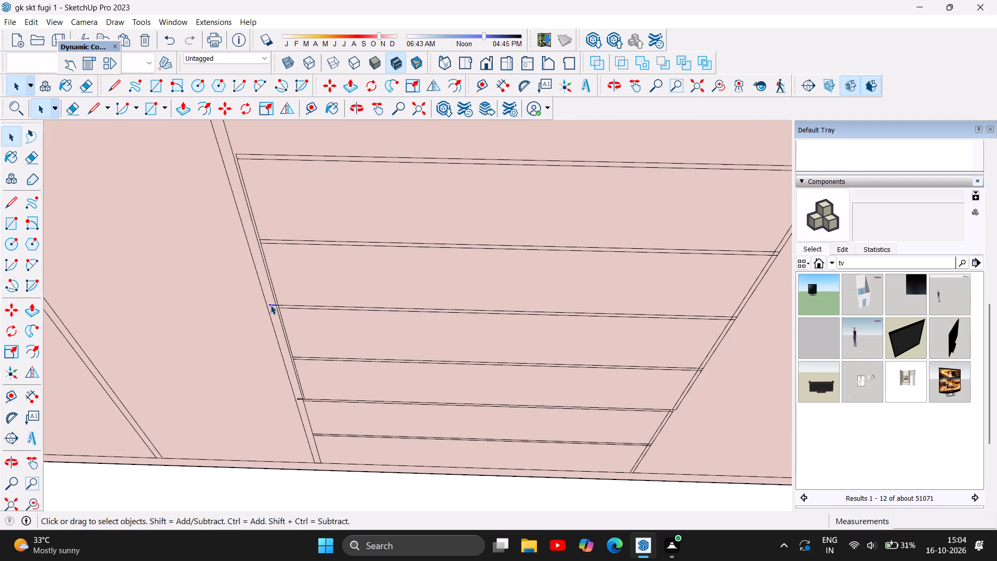
{"action": "key", "text": "Delete"}
{"action": "scroll", "coordinate": [292, 402], "scroll_direction": "up", "scroll_amount": 5}
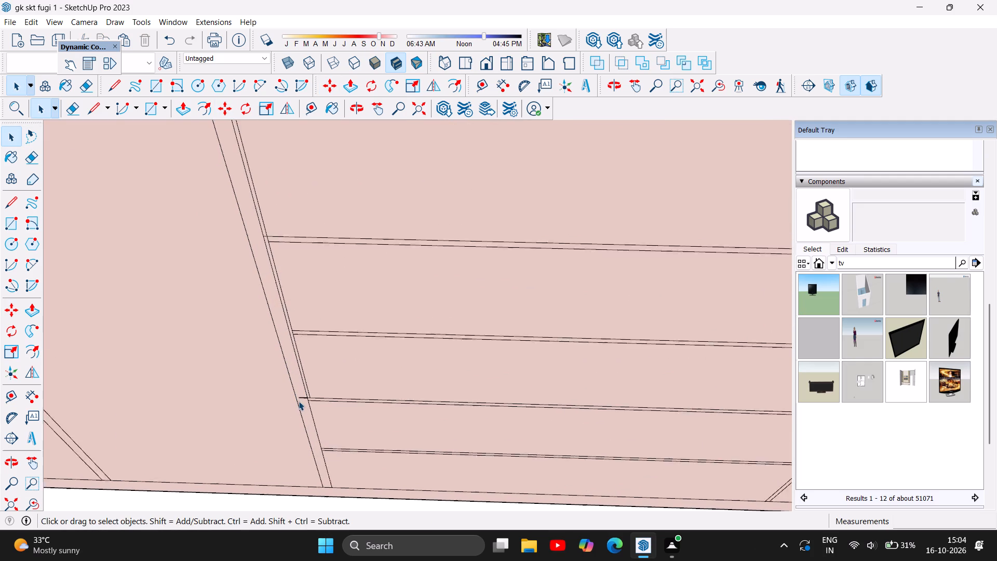
{"action": "scroll", "coordinate": [299, 401], "scroll_direction": "up", "scroll_amount": 4}
{"action": "left_click", "coordinate": [305, 397]}
{"action": "key", "text": "Delete"}
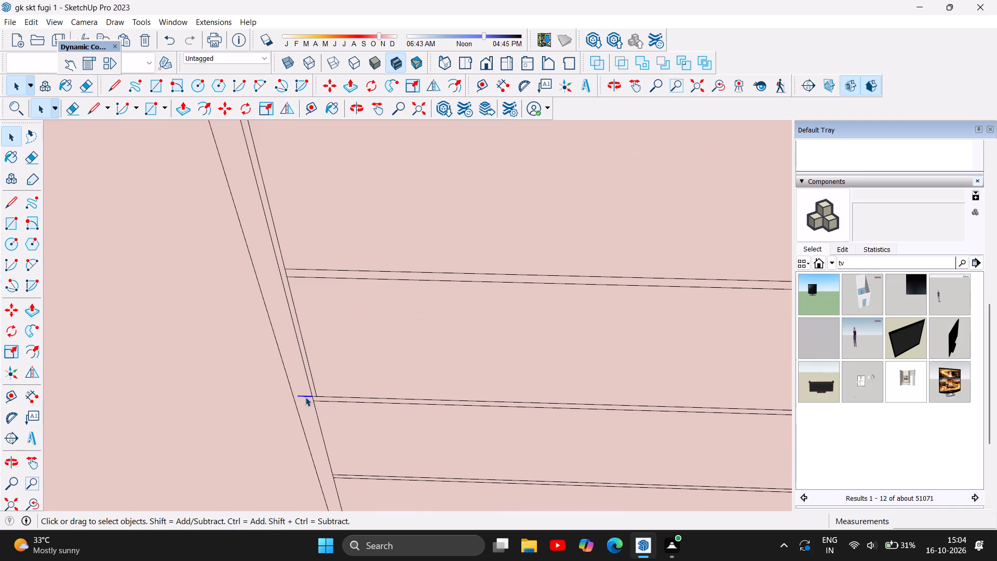
Examine the joints where the stacked compartments' shelf lines meet the tall upright.
{"action": "scroll", "coordinate": [305, 397], "scroll_direction": "down", "scroll_amount": 7}
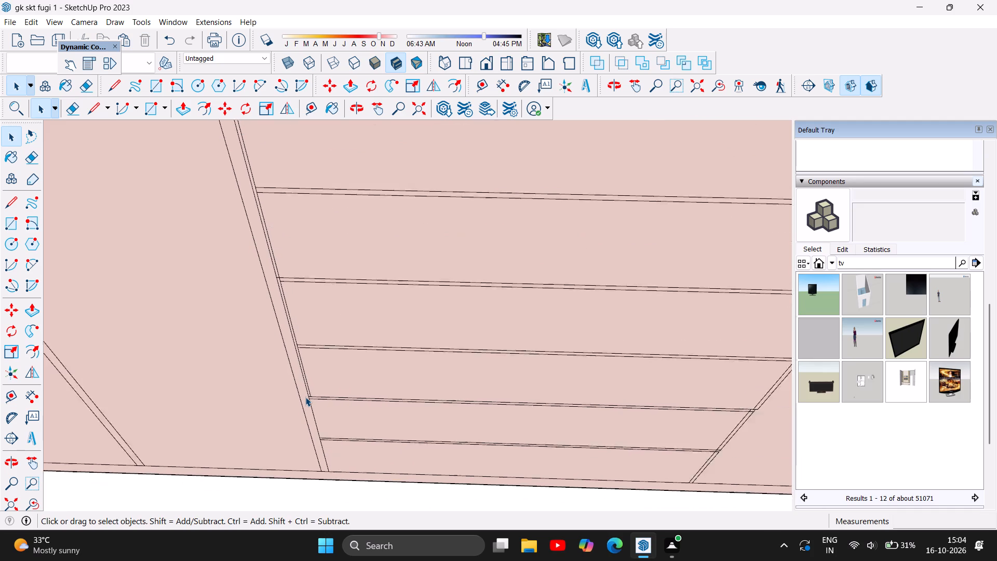
{"action": "scroll", "coordinate": [305, 397], "scroll_direction": "down", "scroll_amount": 4}
{"action": "scroll", "coordinate": [305, 397], "scroll_direction": "up", "scroll_amount": 7}
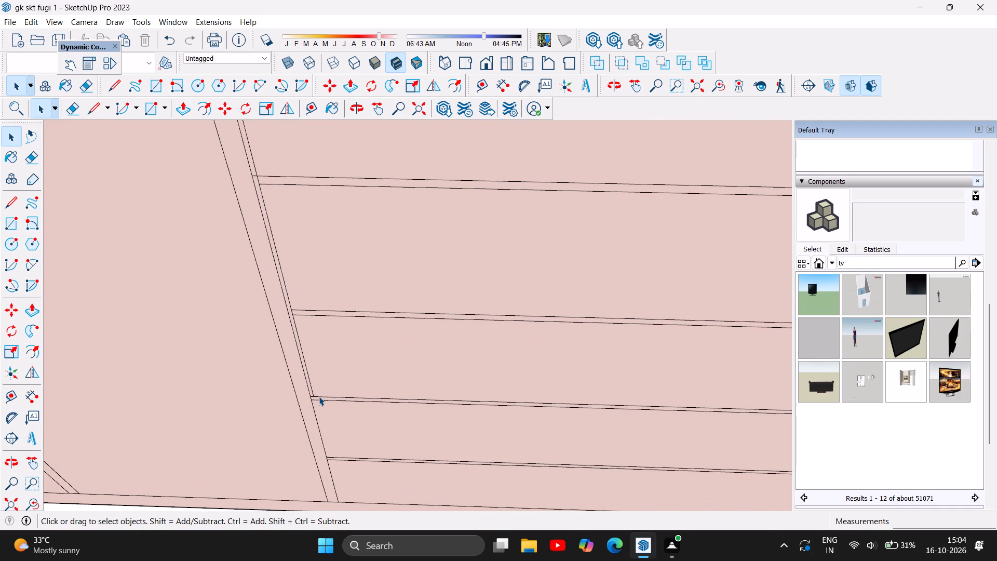
{"action": "scroll", "coordinate": [319, 396], "scroll_direction": "up", "scroll_amount": 9}
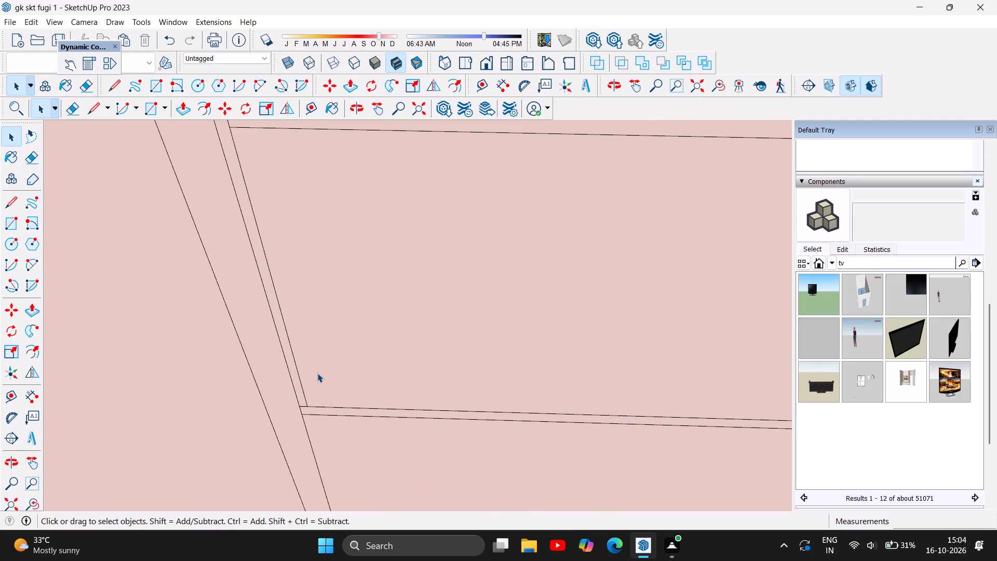
{"action": "scroll", "coordinate": [319, 394], "scroll_direction": "down", "scroll_amount": 14}
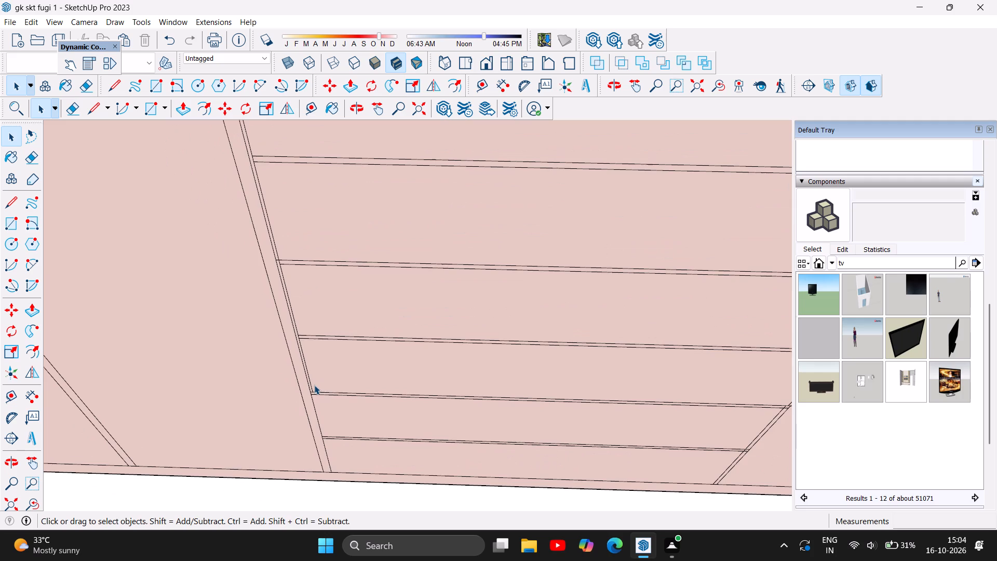
{"action": "scroll", "coordinate": [314, 385], "scroll_direction": "down", "scroll_amount": 6}
{"action": "scroll", "coordinate": [436, 388], "scroll_direction": "down", "scroll_amount": 2}
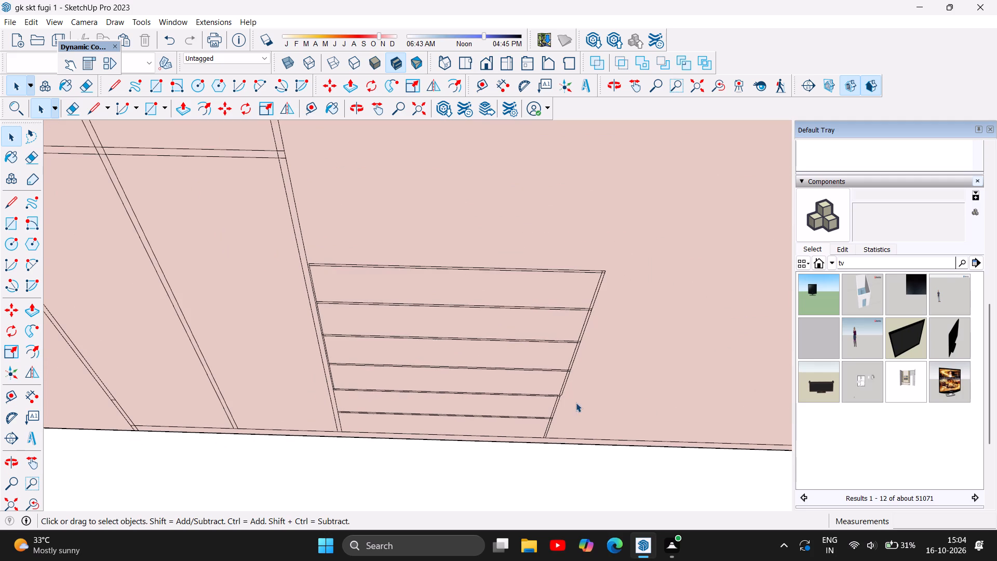
Undo the stray-segment deletions and both pasted copies of the two-compartment block, back to the original pair at the base.
{"action": "scroll", "coordinate": [576, 403], "scroll_direction": "up", "scroll_amount": 12}
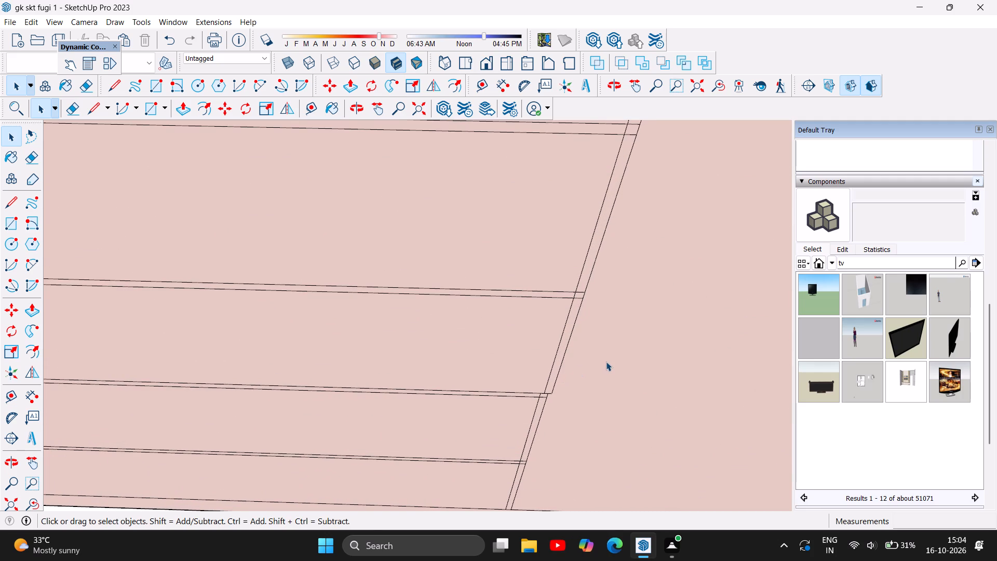
{"action": "key", "text": "ctrl+z"}
{"action": "key", "text": "ctrl+z"}
{"action": "key", "text": "ctrl+z"}
{"action": "key", "text": "ctrl+z"}
Lasso-select the two base compartments with their double upright and paste a copy of them near the wall's base.
{"action": "scroll", "coordinate": [600, 342], "scroll_direction": "down", "scroll_amount": 11}
{"action": "left_click", "coordinate": [24, 140]}
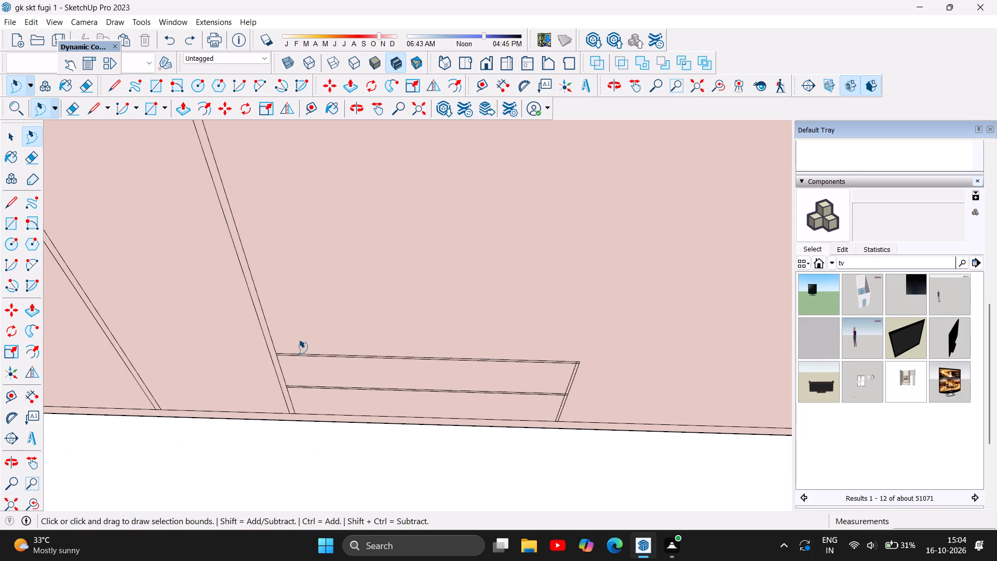
{"action": "left_click_drag", "start_coordinate": [226, 328], "coordinate": [540, 442]}
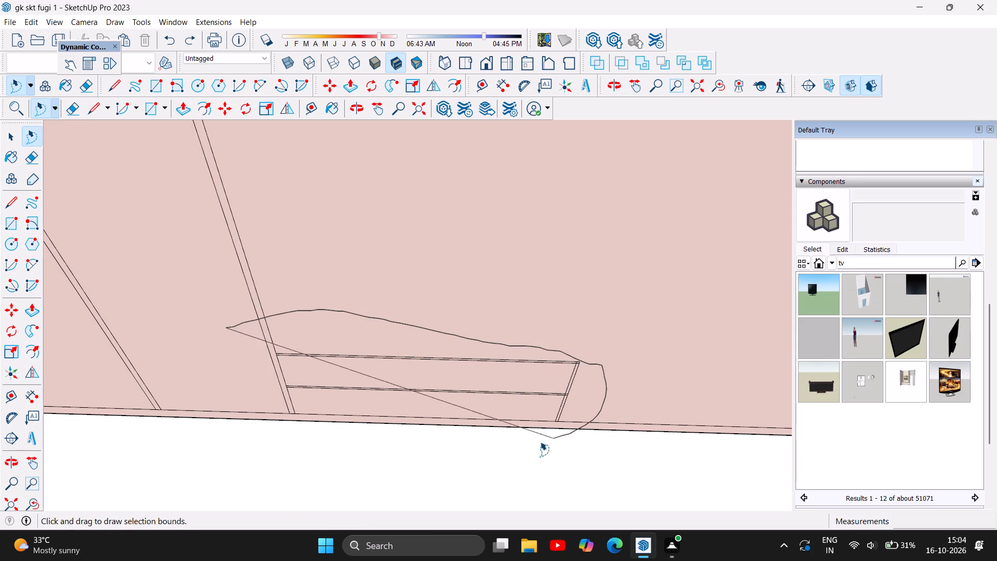
{"action": "left_click_drag", "start_coordinate": [540, 442], "coordinate": [282, 425]}
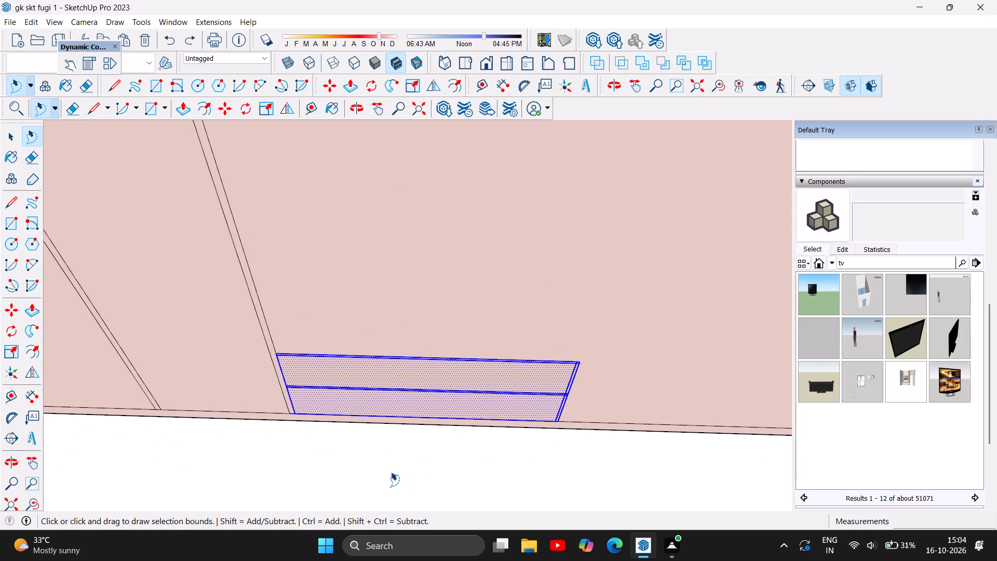
{"action": "key", "text": "ctrl+c"}
{"action": "key", "text": "ctrl+v"}
{"action": "left_click_drag", "start_coordinate": [390, 472], "coordinate": [406, 448], "text": "ctrl"}
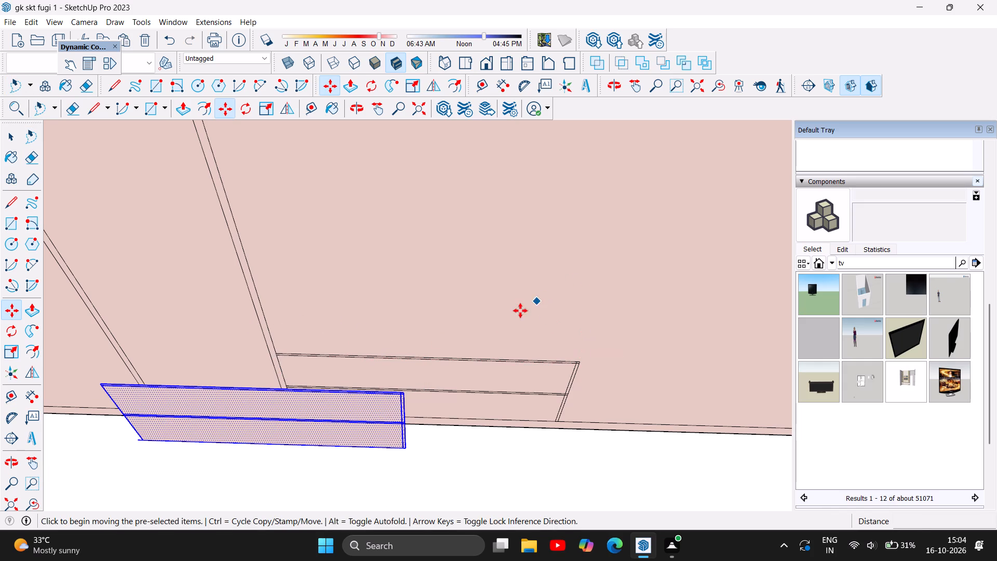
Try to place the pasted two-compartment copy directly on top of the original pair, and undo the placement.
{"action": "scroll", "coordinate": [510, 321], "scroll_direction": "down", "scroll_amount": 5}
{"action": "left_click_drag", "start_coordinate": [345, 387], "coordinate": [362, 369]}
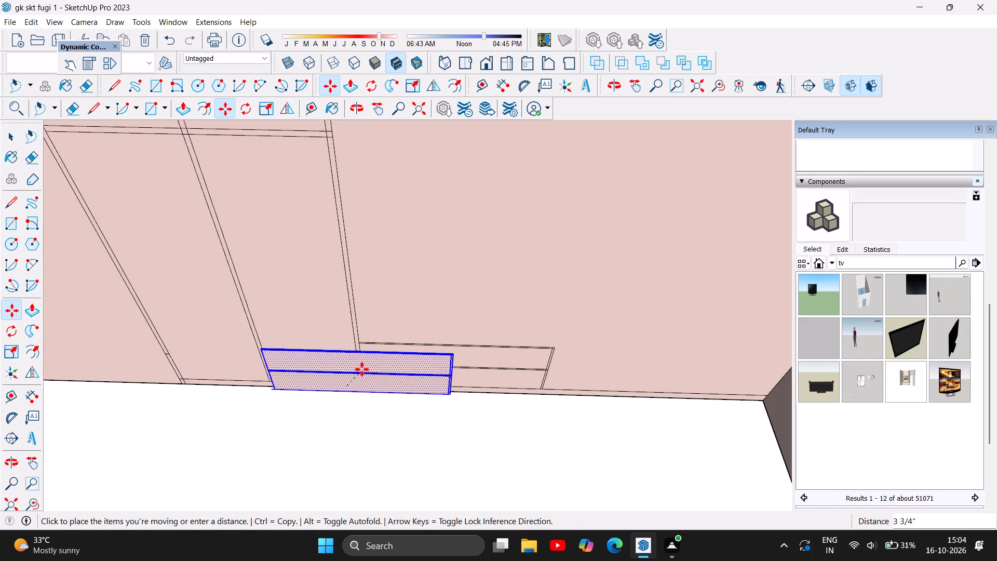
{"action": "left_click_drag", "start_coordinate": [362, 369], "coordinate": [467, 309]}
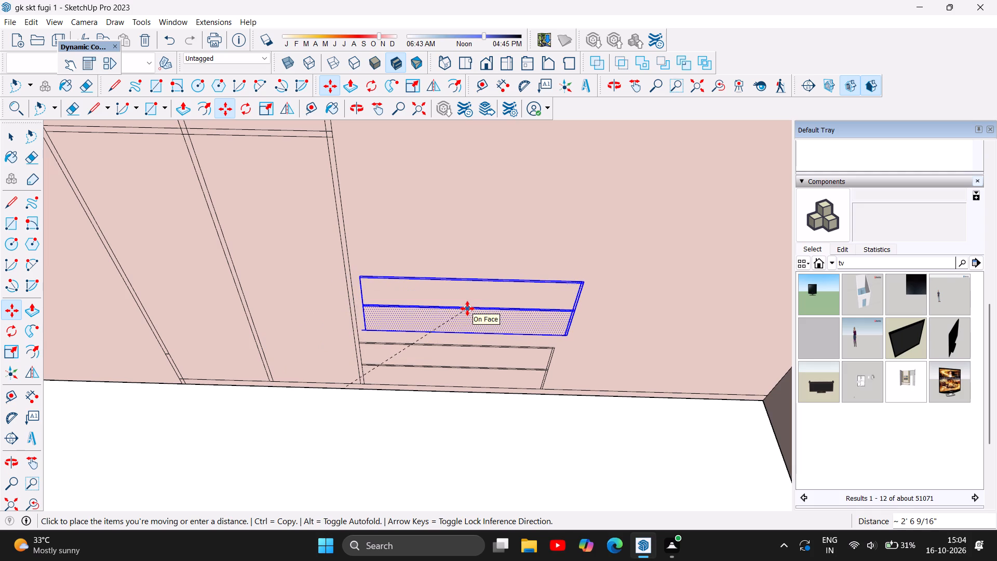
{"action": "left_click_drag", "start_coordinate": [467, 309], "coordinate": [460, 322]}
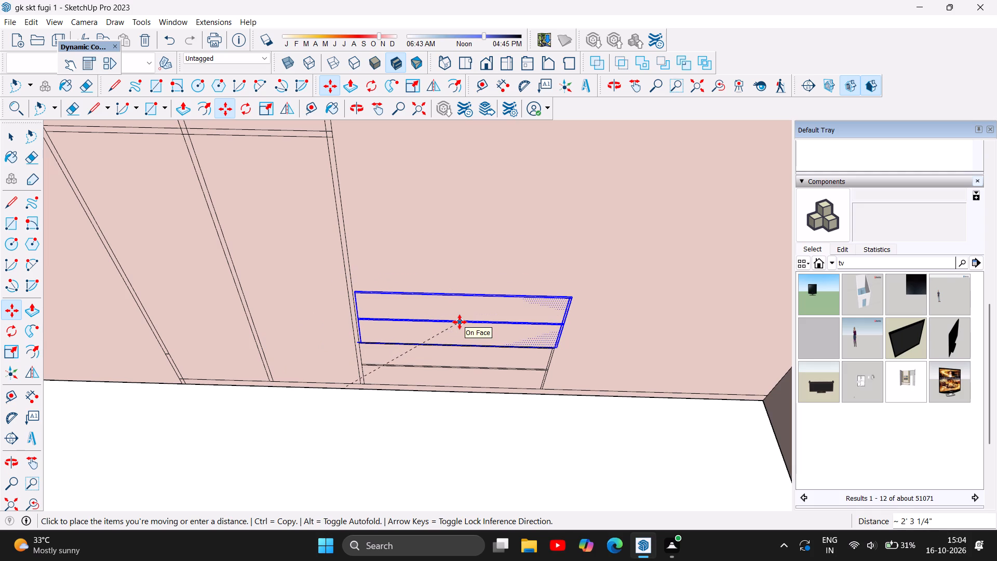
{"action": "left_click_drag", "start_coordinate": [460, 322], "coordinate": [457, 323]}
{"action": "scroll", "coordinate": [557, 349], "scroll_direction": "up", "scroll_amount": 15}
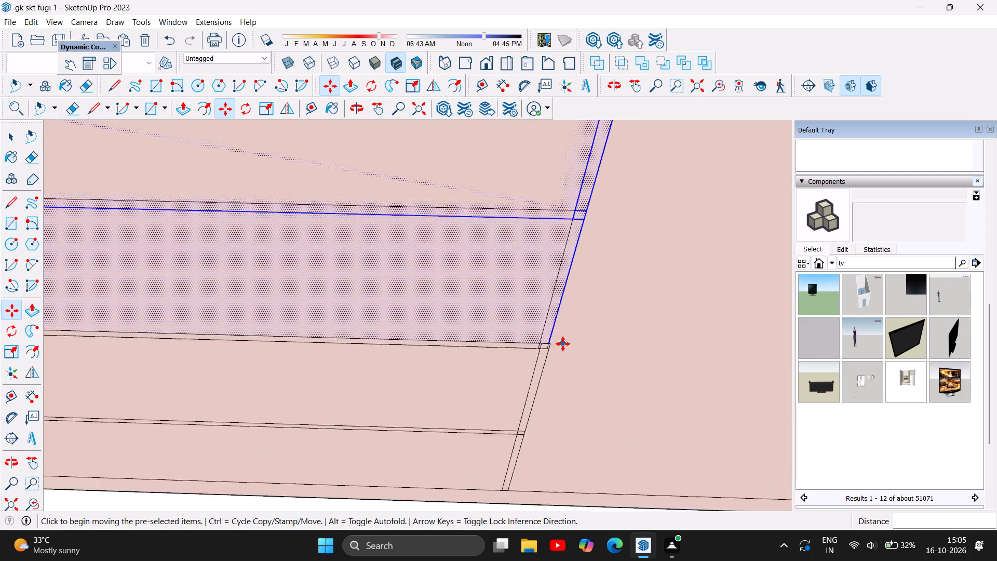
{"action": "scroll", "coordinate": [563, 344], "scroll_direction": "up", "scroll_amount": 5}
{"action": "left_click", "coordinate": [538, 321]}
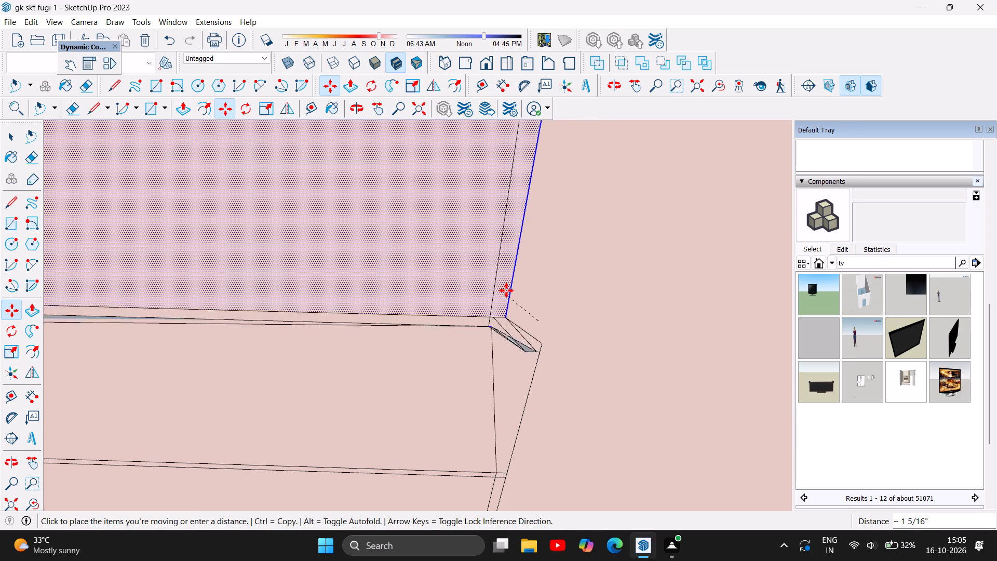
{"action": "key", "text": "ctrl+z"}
Move the pasted copy about 2' 11" onto the open wall, leaving a gap above the original two compartments.
{"action": "left_click", "coordinate": [531, 287], "text": "ctrl"}
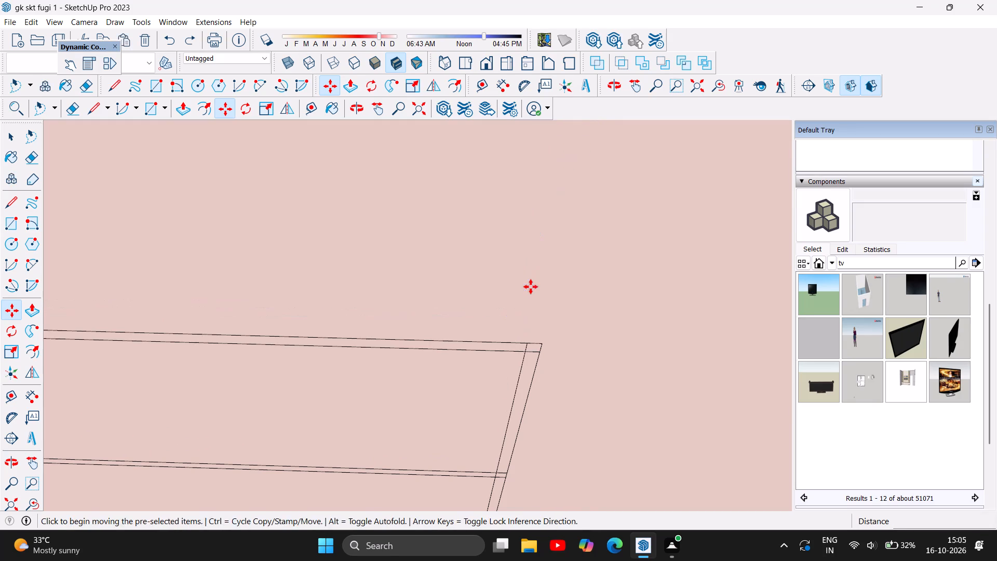
{"action": "scroll", "coordinate": [534, 298], "scroll_direction": "down", "scroll_amount": 17}
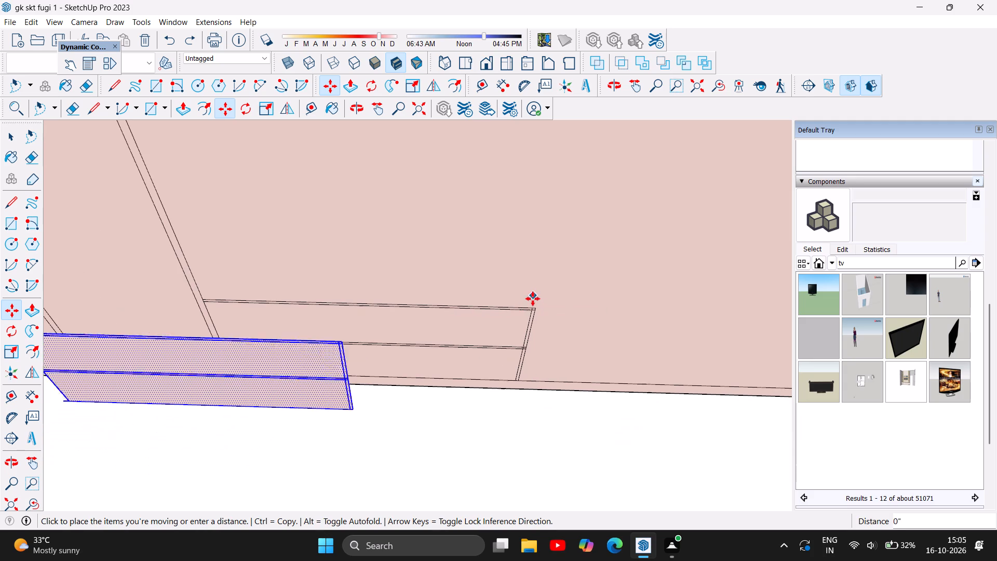
{"action": "scroll", "coordinate": [500, 351], "scroll_direction": "down", "scroll_amount": 3}
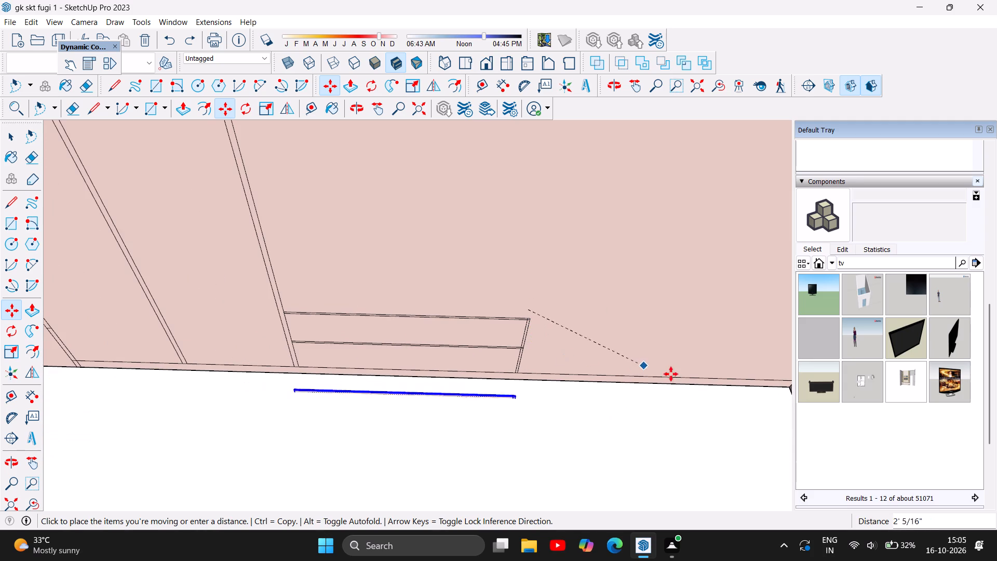
{"action": "left_click", "coordinate": [782, 171]}
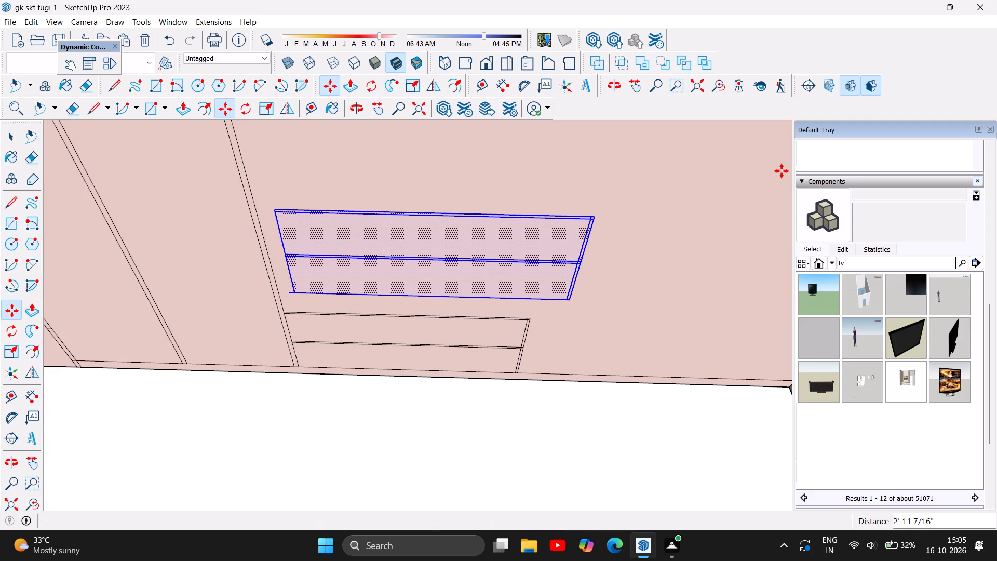
Delete the raised copy's short stray segment at its lower corner beside the tall upright, and its long bottom edge.
{"action": "left_click", "coordinate": [9, 134]}
{"action": "left_click", "coordinate": [289, 293]}
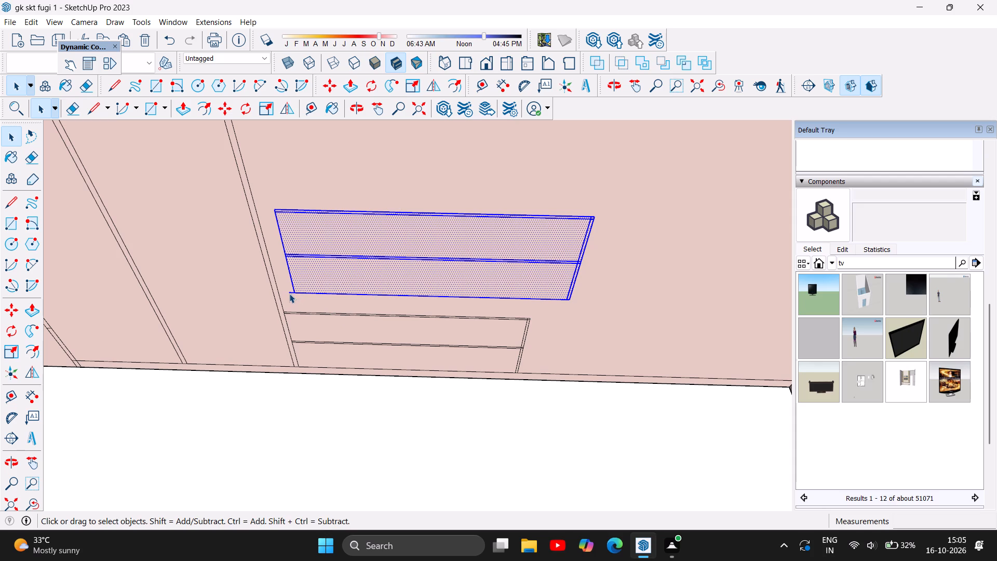
{"action": "left_click", "coordinate": [291, 293]}
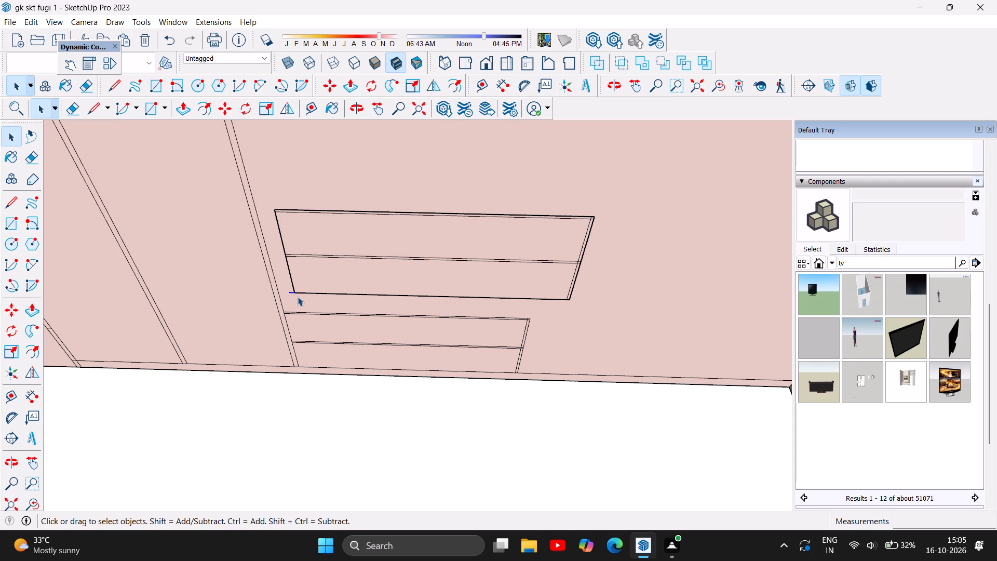
{"action": "key", "text": "Delete"}
{"action": "scroll", "coordinate": [434, 299], "scroll_direction": "up", "scroll_amount": 5}
{"action": "scroll", "coordinate": [522, 291], "scroll_direction": "up", "scroll_amount": 2}
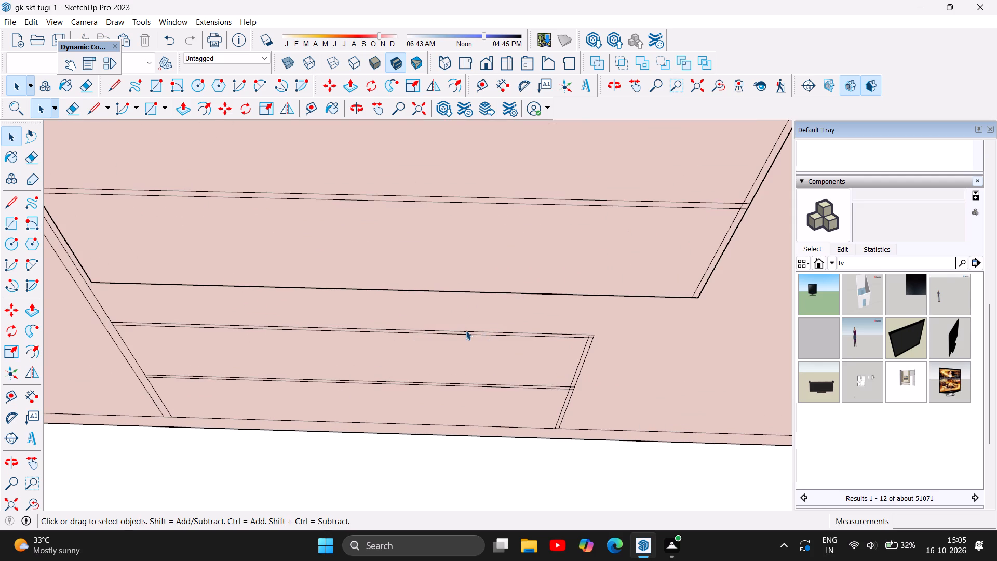
{"action": "scroll", "coordinate": [465, 335], "scroll_direction": "down", "scroll_amount": 3}
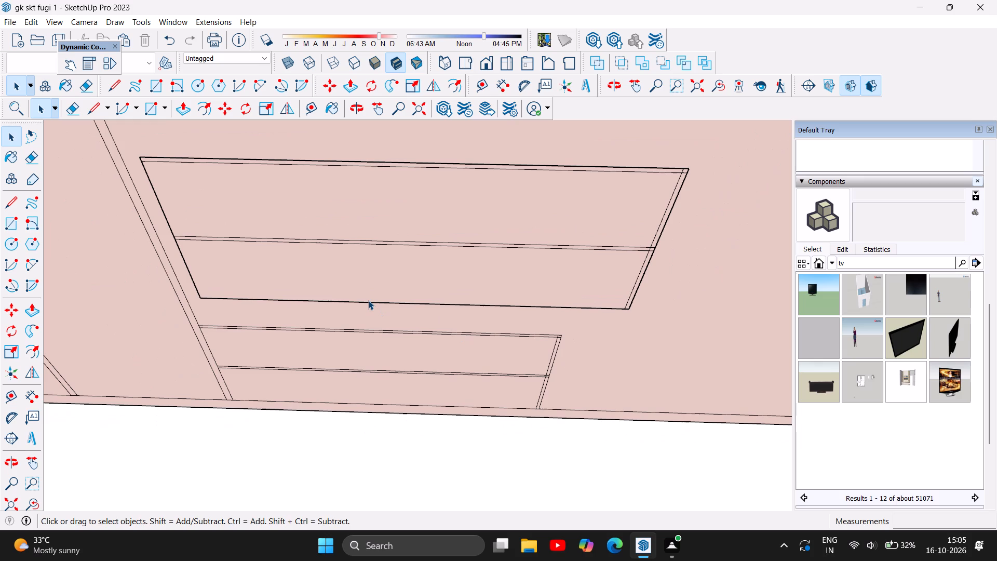
{"action": "left_click", "coordinate": [368, 300]}
{"action": "left_click", "coordinate": [371, 303]}
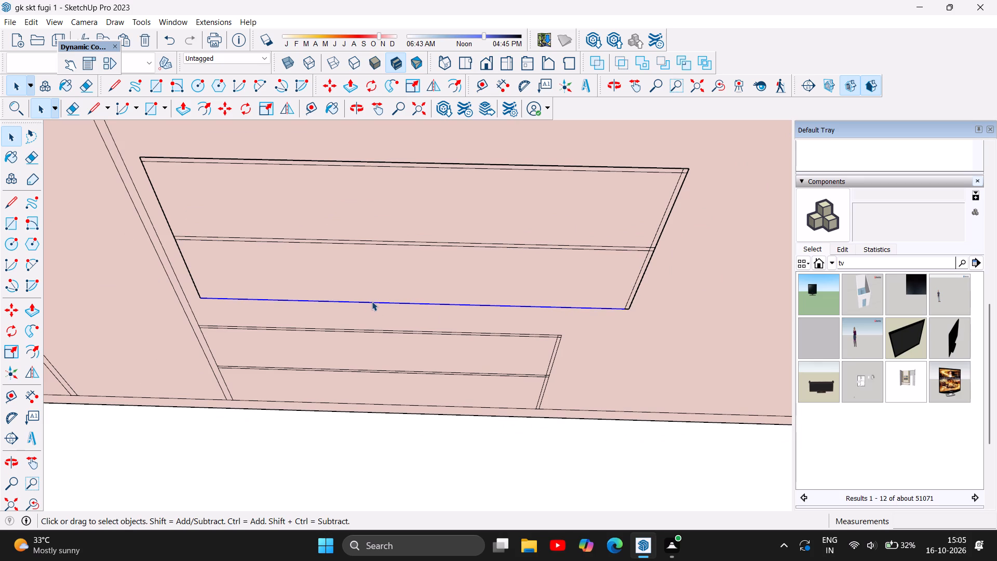
{"action": "key", "text": "Delete"}
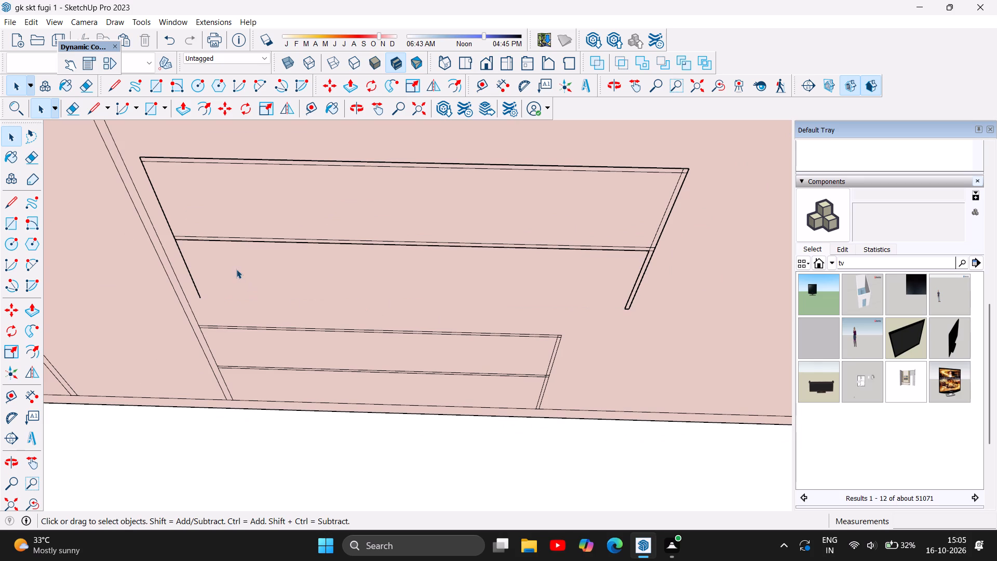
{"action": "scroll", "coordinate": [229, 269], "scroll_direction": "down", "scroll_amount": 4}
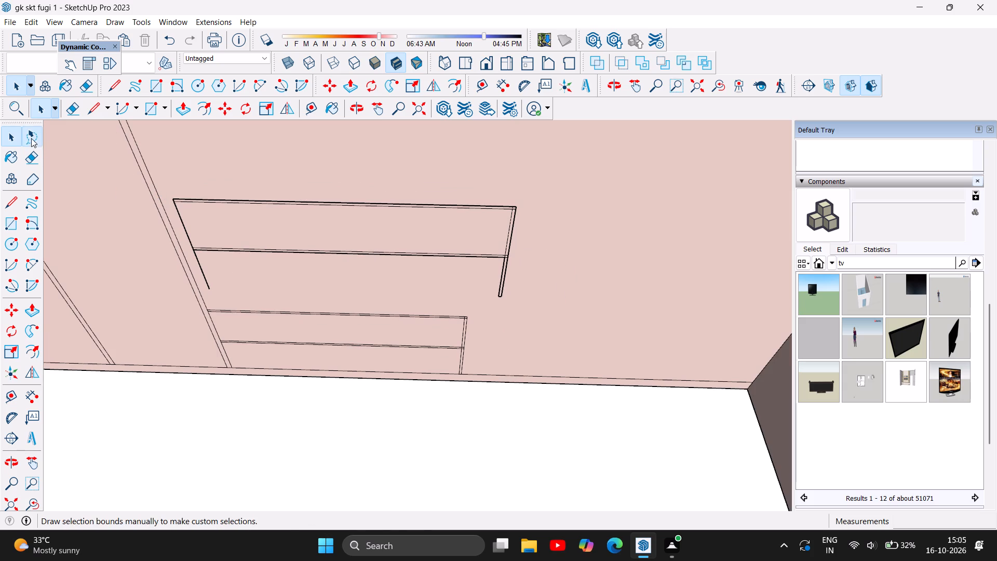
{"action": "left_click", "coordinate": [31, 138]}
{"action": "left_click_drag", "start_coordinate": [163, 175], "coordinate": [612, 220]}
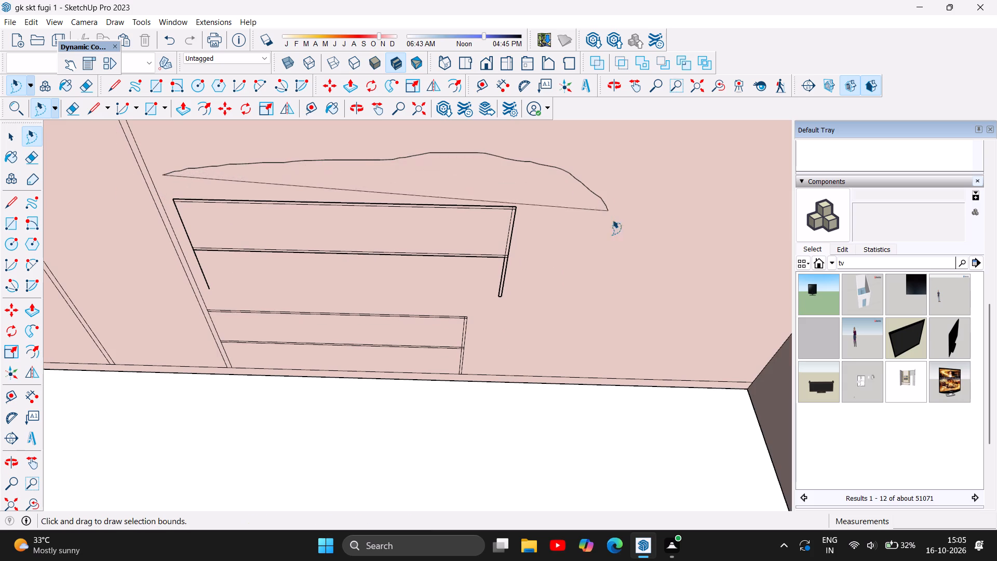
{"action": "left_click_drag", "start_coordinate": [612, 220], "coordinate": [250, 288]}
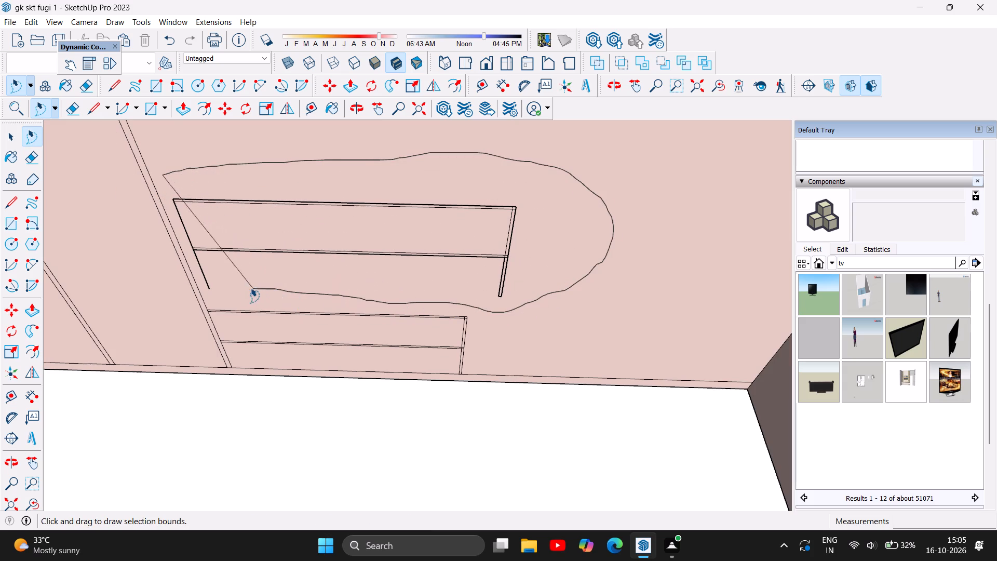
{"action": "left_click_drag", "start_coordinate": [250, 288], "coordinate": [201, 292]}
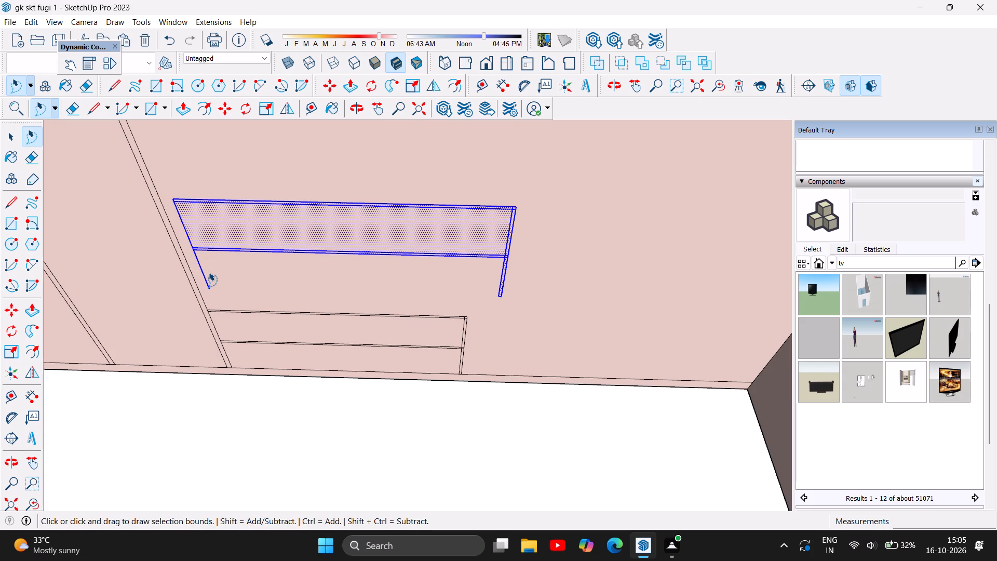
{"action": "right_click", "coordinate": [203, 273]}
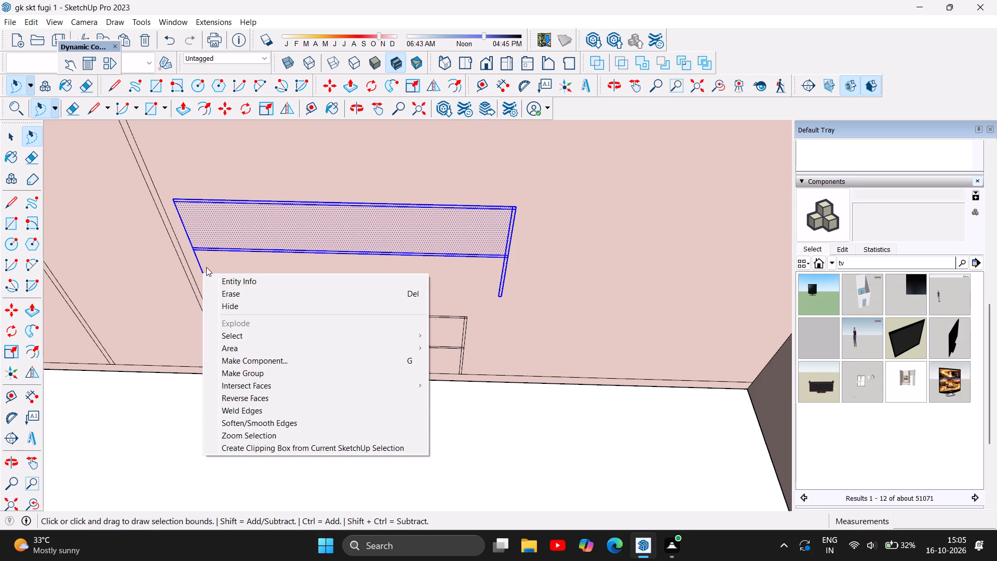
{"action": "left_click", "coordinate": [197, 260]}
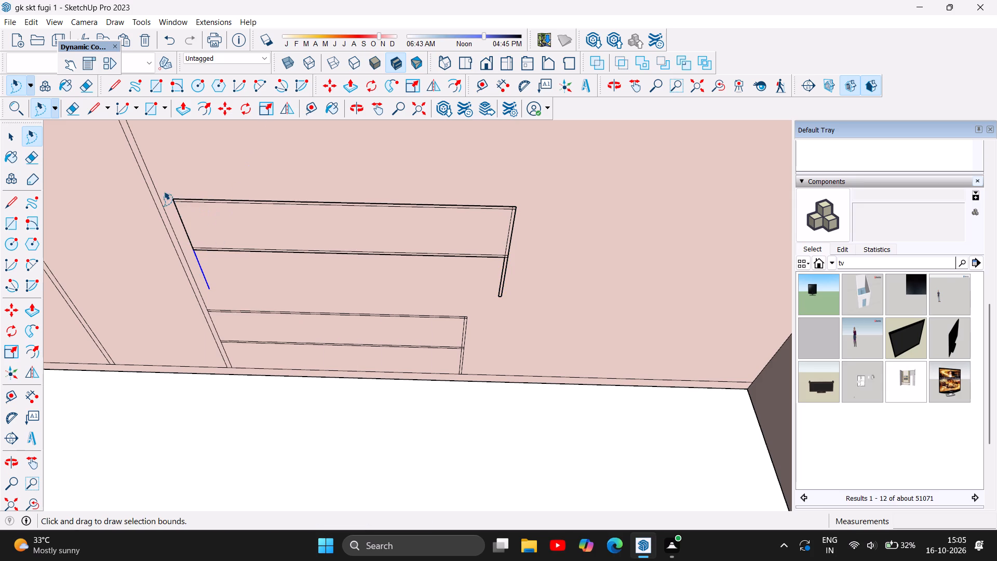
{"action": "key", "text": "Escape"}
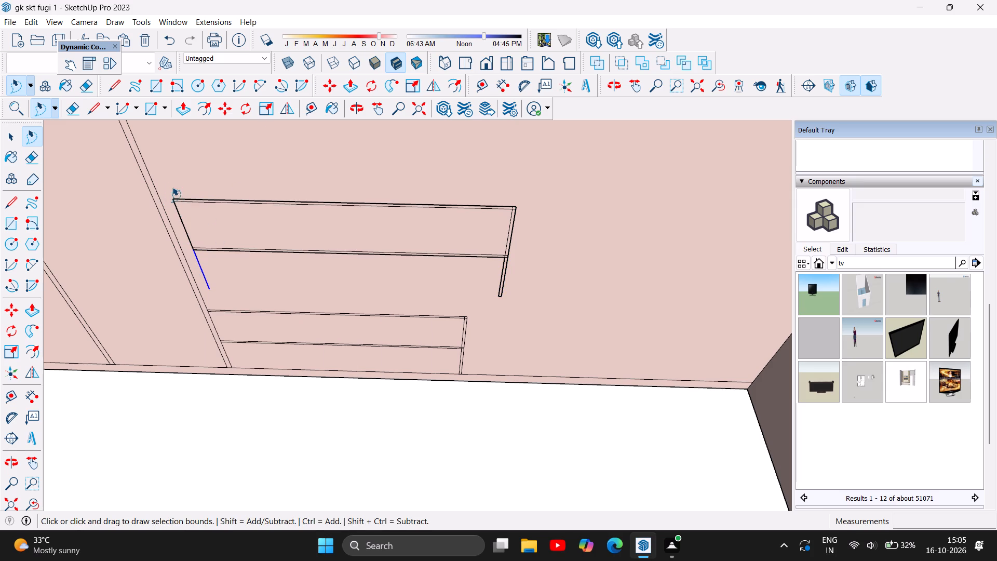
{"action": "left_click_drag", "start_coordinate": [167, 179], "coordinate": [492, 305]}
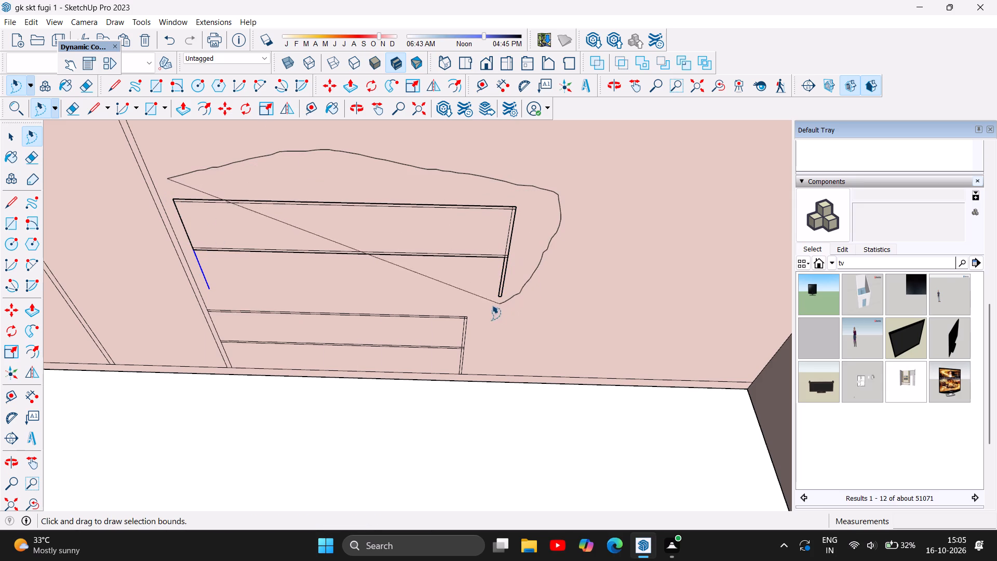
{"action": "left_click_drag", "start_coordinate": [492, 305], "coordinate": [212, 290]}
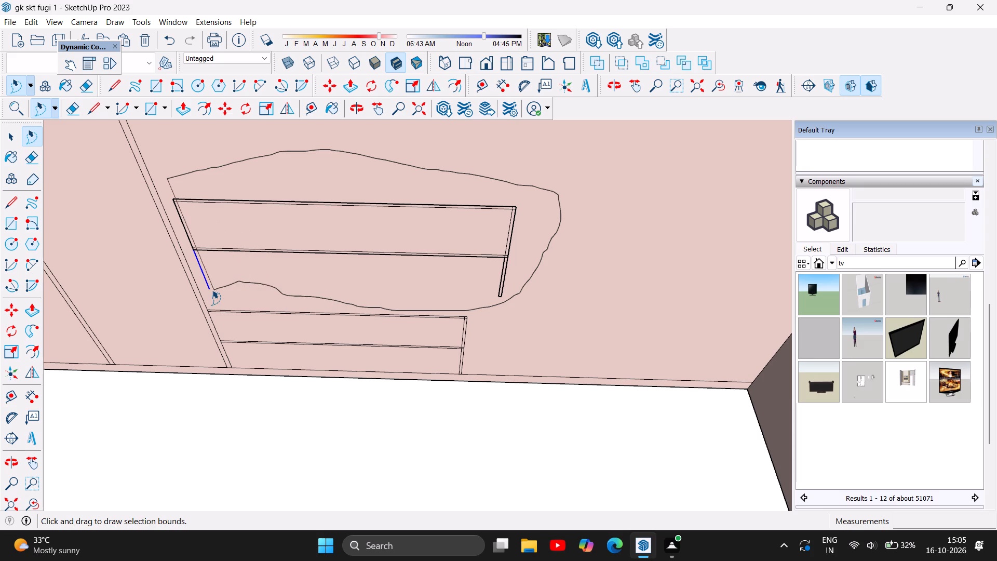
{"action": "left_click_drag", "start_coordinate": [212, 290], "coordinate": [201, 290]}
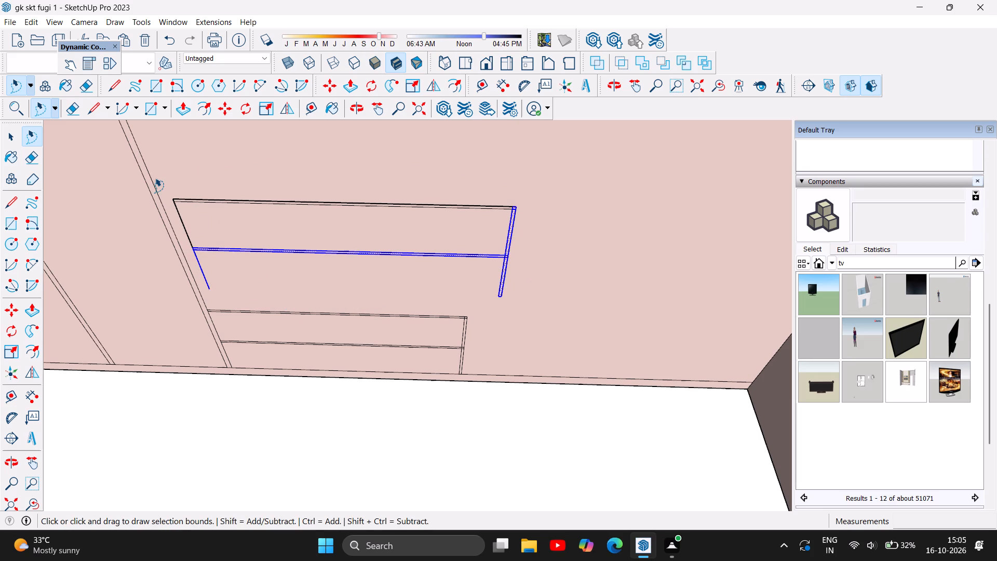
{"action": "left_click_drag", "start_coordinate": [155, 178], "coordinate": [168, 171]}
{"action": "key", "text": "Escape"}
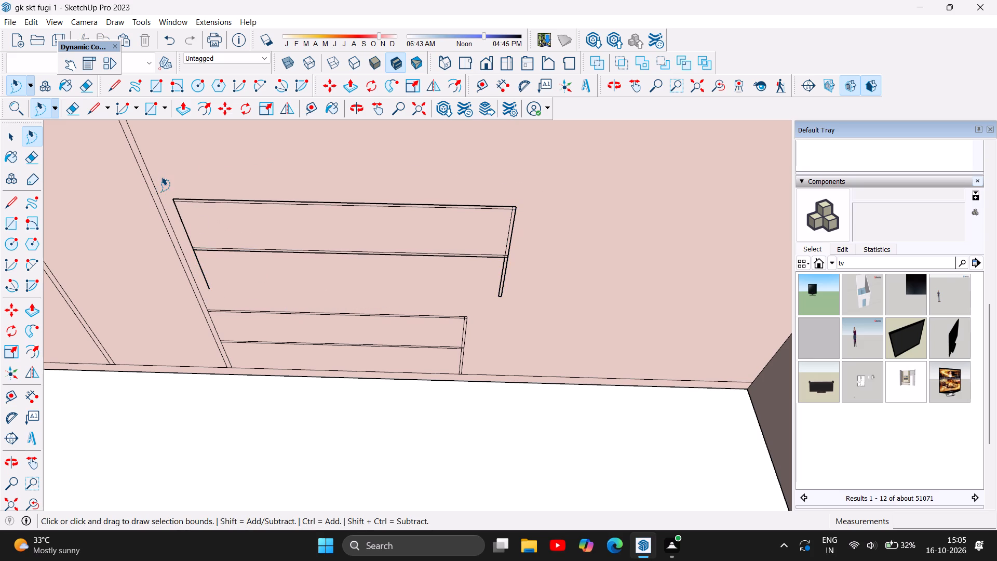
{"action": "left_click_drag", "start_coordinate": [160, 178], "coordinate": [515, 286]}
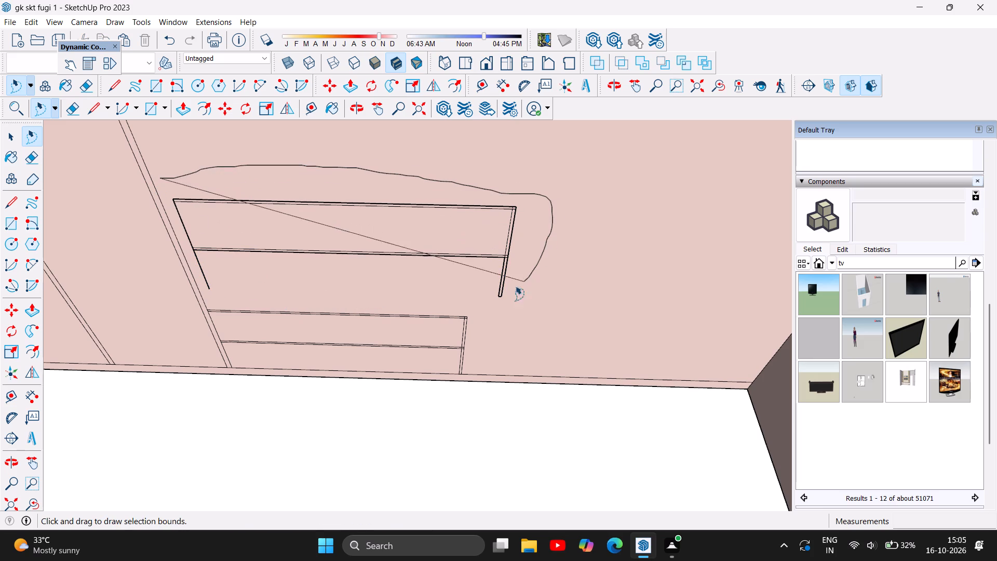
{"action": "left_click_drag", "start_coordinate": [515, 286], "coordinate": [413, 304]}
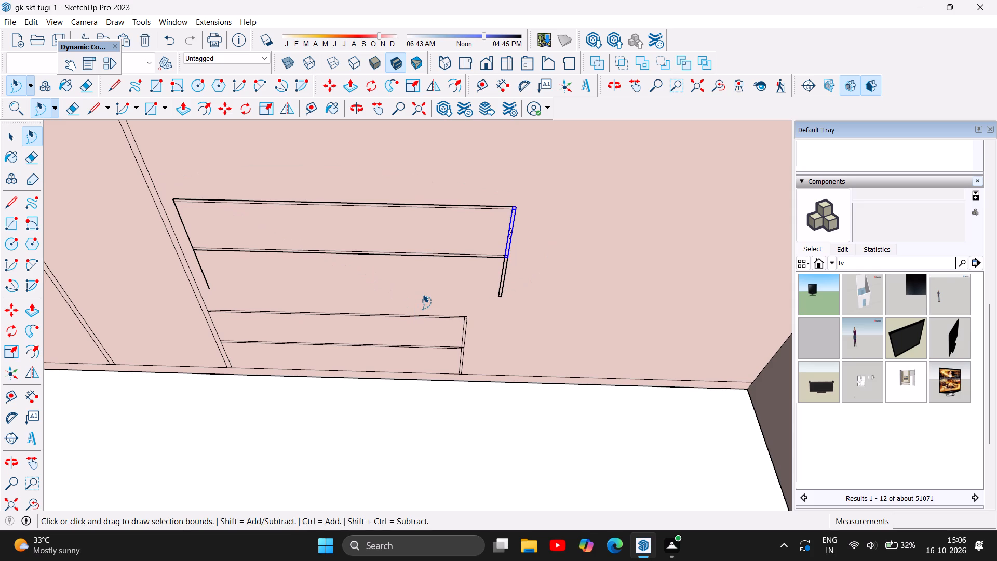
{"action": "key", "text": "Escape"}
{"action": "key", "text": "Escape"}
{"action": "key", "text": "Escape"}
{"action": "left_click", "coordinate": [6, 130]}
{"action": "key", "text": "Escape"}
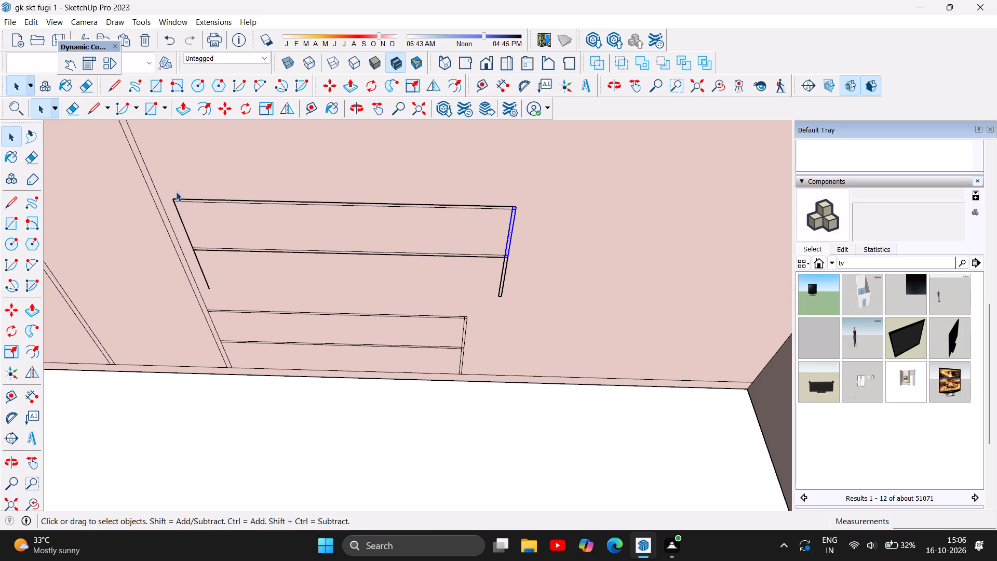
Lasso-select the raised copy's upper compartment and paste a copy of it on top of the original two base compartments.
{"action": "left_click", "coordinate": [26, 133]}
{"action": "left_click_drag", "start_coordinate": [166, 179], "coordinate": [485, 304]}
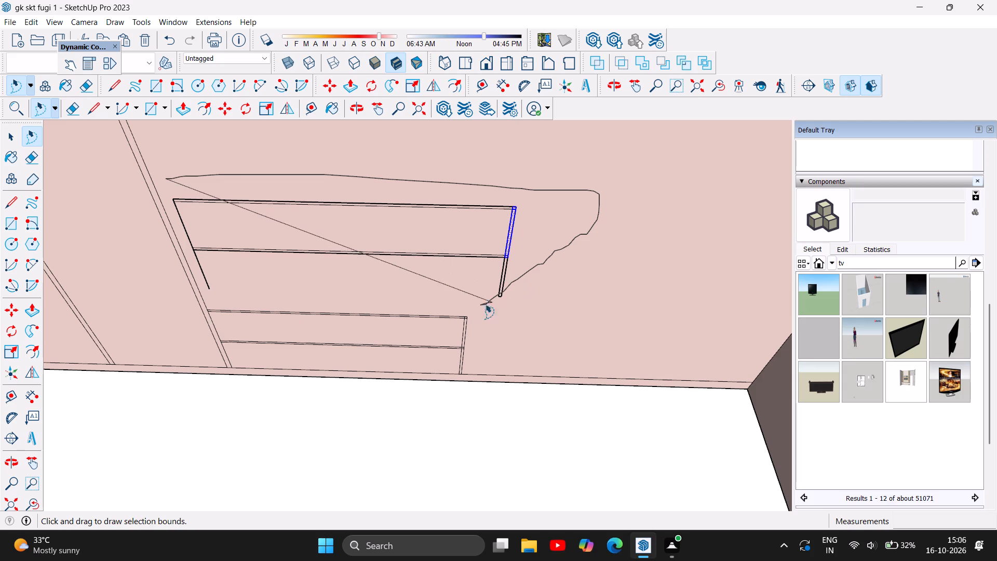
{"action": "left_click_drag", "start_coordinate": [485, 304], "coordinate": [205, 293]}
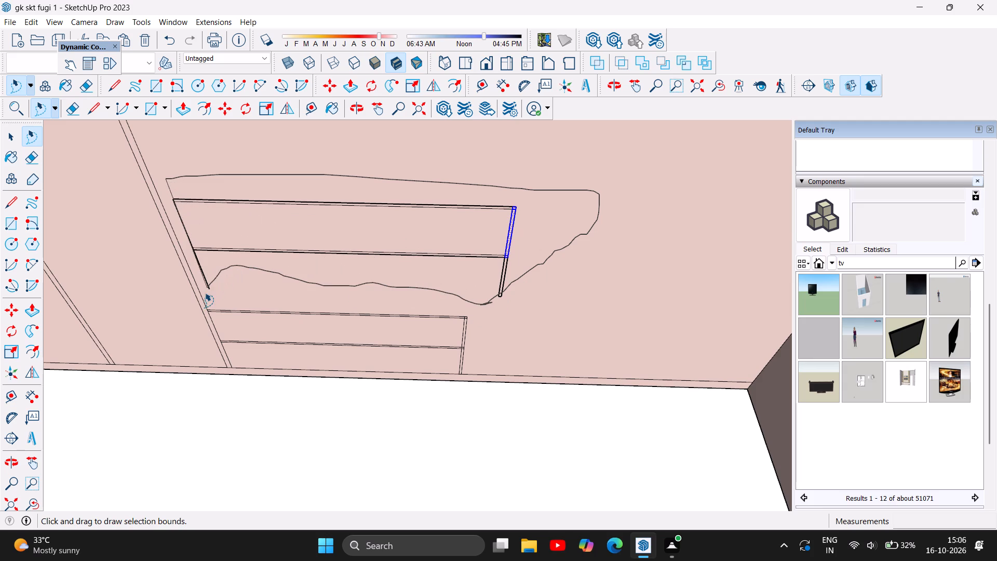
{"action": "left_click_drag", "start_coordinate": [205, 293], "coordinate": [207, 293]}
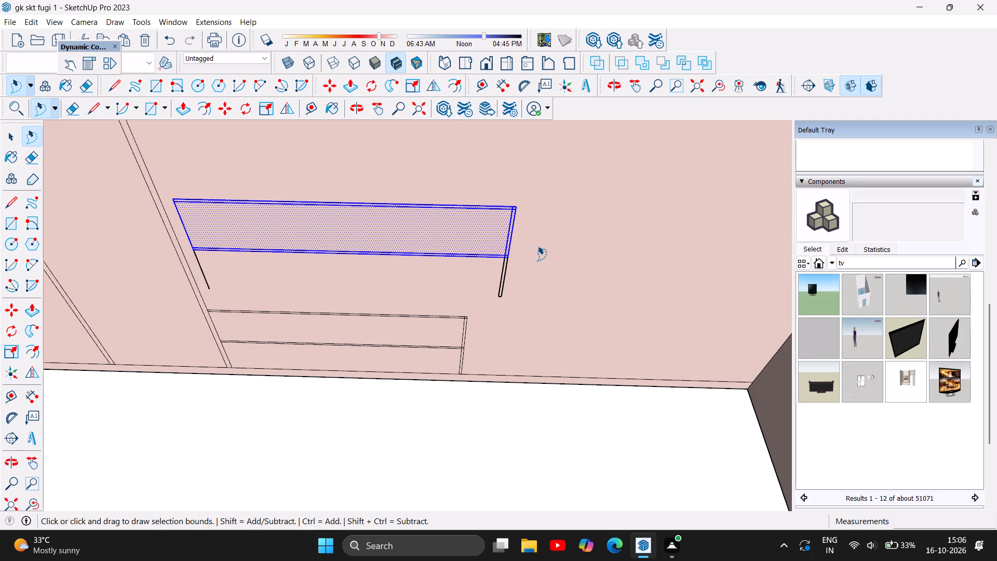
{"action": "left_click", "coordinate": [435, 214]}
{"action": "key", "text": "ctrl+c"}
{"action": "key", "text": "ctrl+v"}
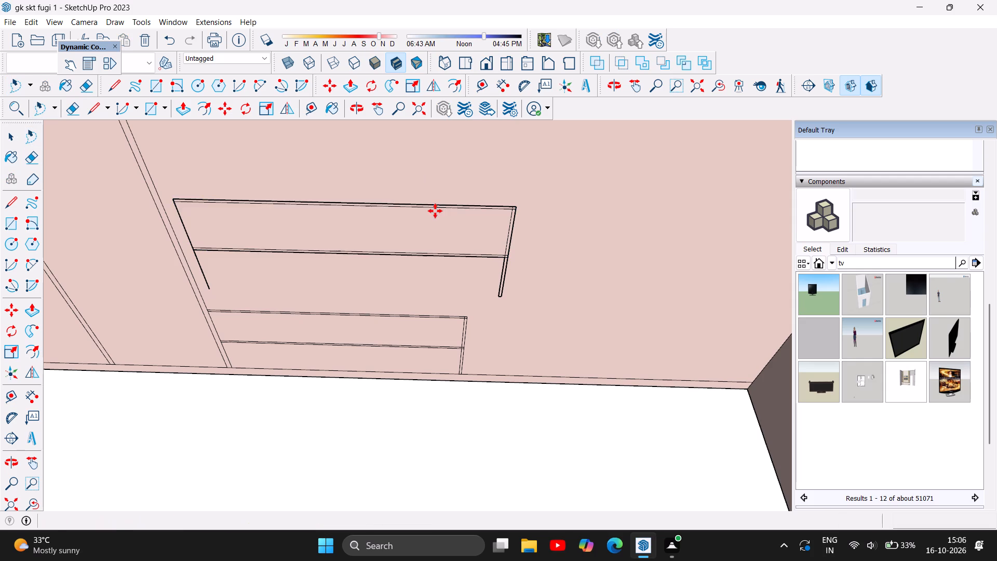
{"action": "scroll", "coordinate": [473, 325], "scroll_direction": "up", "scroll_amount": 2}
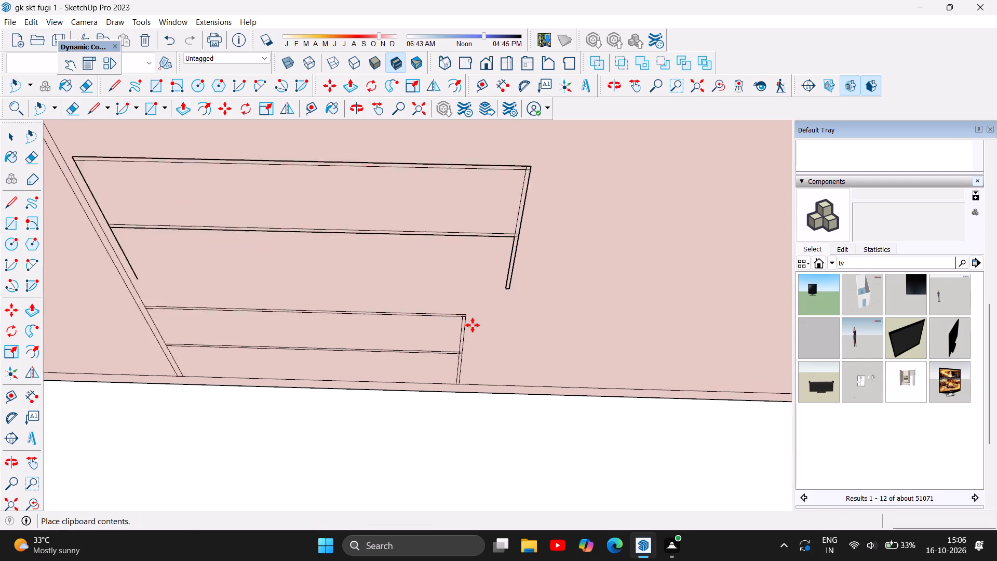
{"action": "scroll", "coordinate": [473, 325], "scroll_direction": "up", "scroll_amount": 3}
{"action": "left_click", "coordinate": [465, 308]}
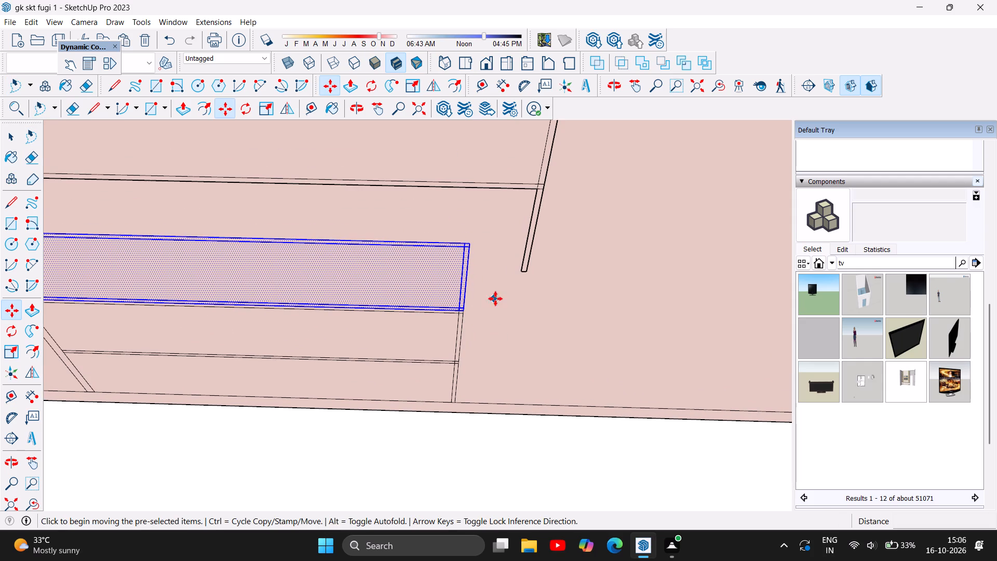
Move the pasted compartment down about 3/8" so its lower outer corner meets the top outer corner of the base block.
{"action": "scroll", "coordinate": [427, 318], "scroll_direction": "up", "scroll_amount": 6}
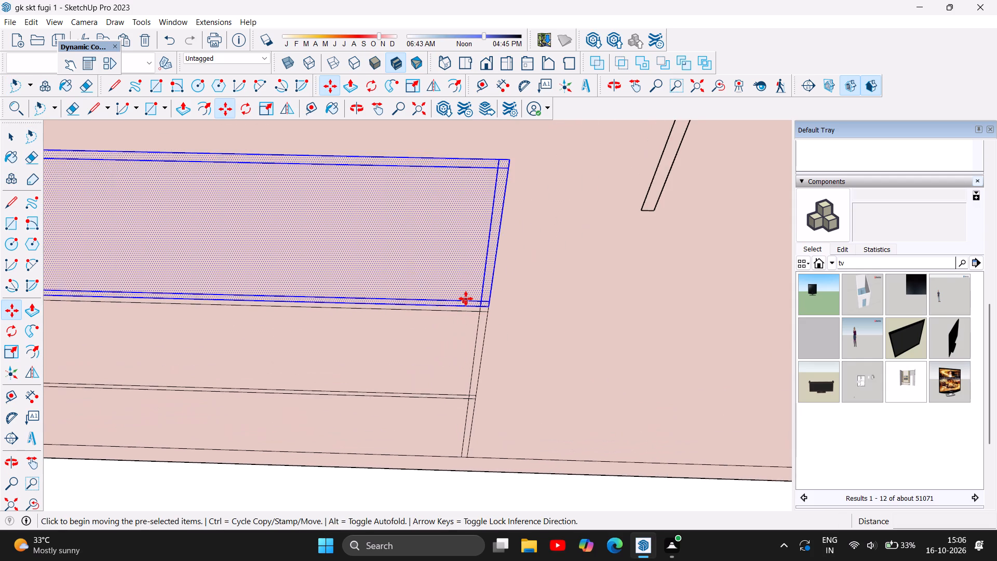
{"action": "scroll", "coordinate": [466, 299], "scroll_direction": "up", "scroll_amount": 6}
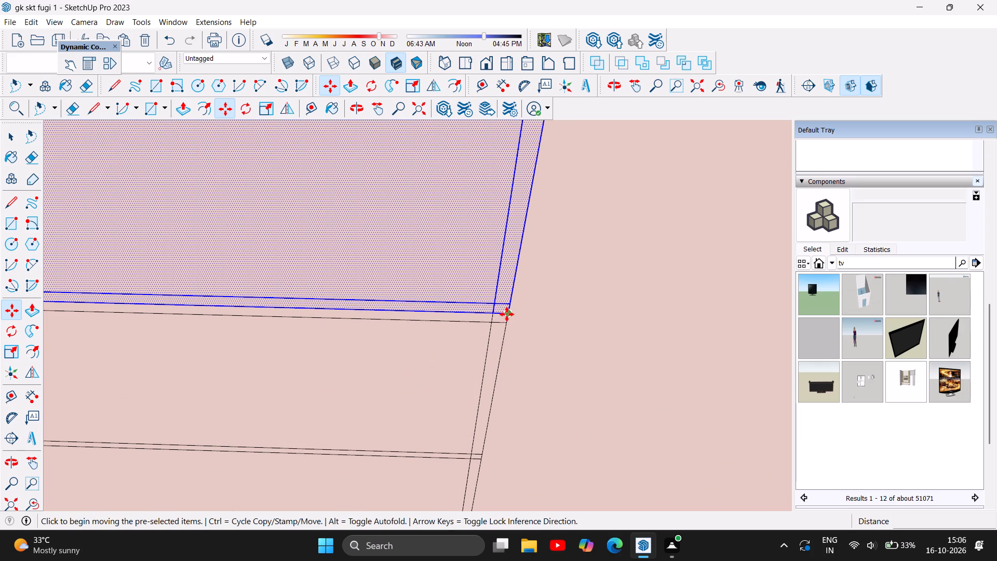
{"action": "left_click", "coordinate": [508, 314]}
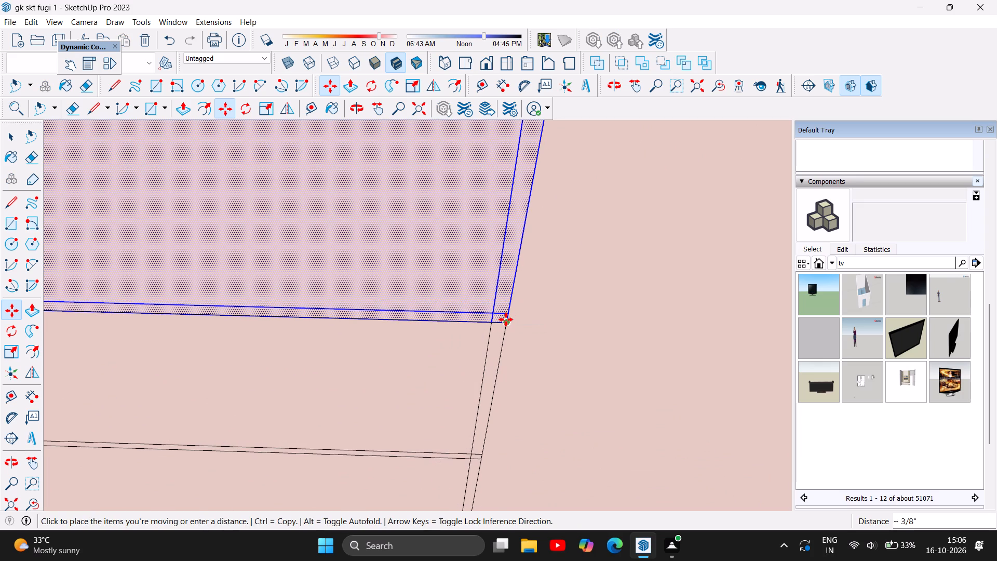
{"action": "left_click", "coordinate": [506, 319]}
Delete the raised leftover copy's topmost long edge and the two side edges of its compartments beside the tall upright.
{"action": "scroll", "coordinate": [560, 349], "scroll_direction": "down", "scroll_amount": 12}
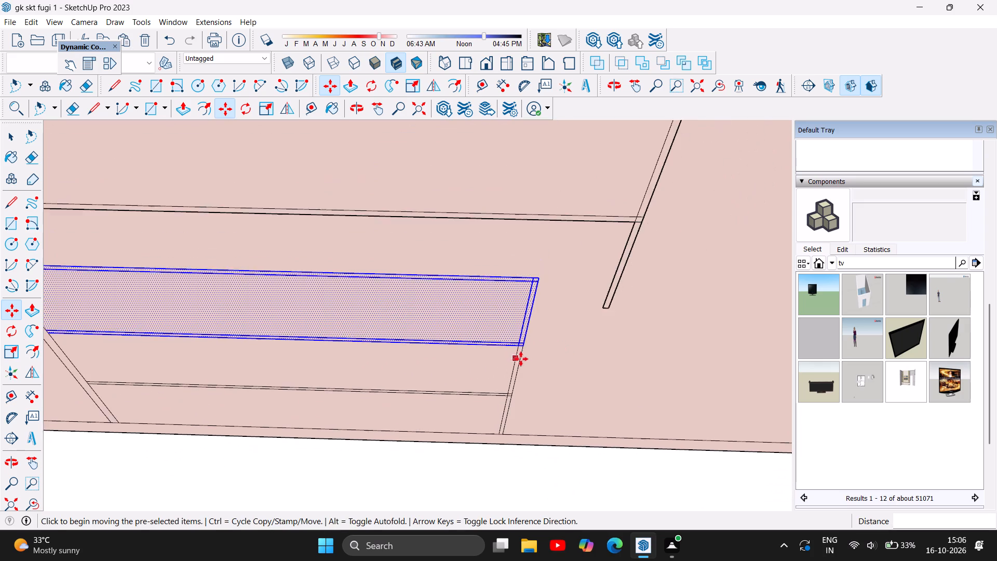
{"action": "scroll", "coordinate": [546, 343], "scroll_direction": "down", "scroll_amount": 7}
{"action": "scroll", "coordinate": [287, 275], "scroll_direction": "up", "scroll_amount": 5}
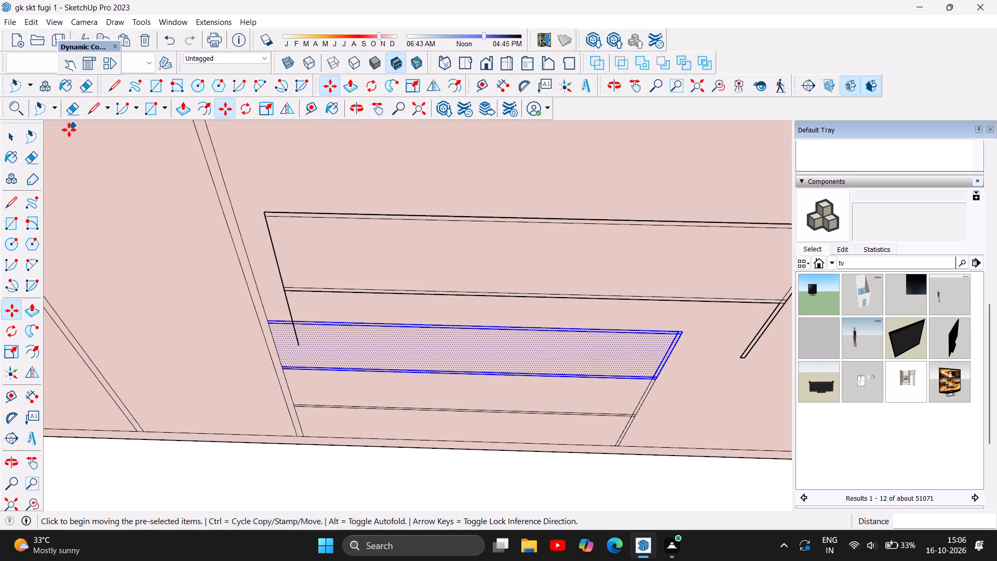
{"action": "left_click", "coordinate": [9, 144]}
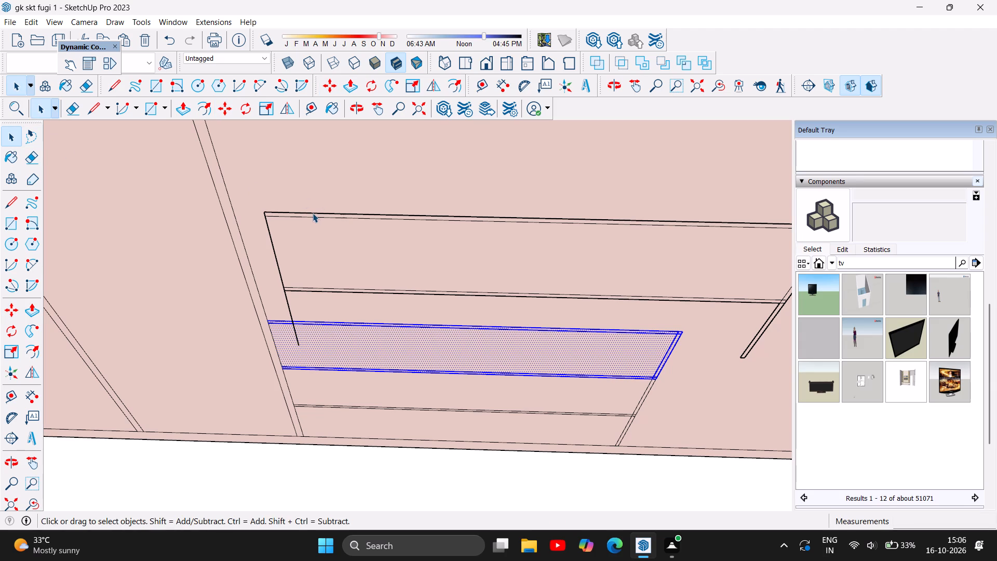
{"action": "left_click", "coordinate": [313, 213]}
{"action": "key", "text": "Delete"}
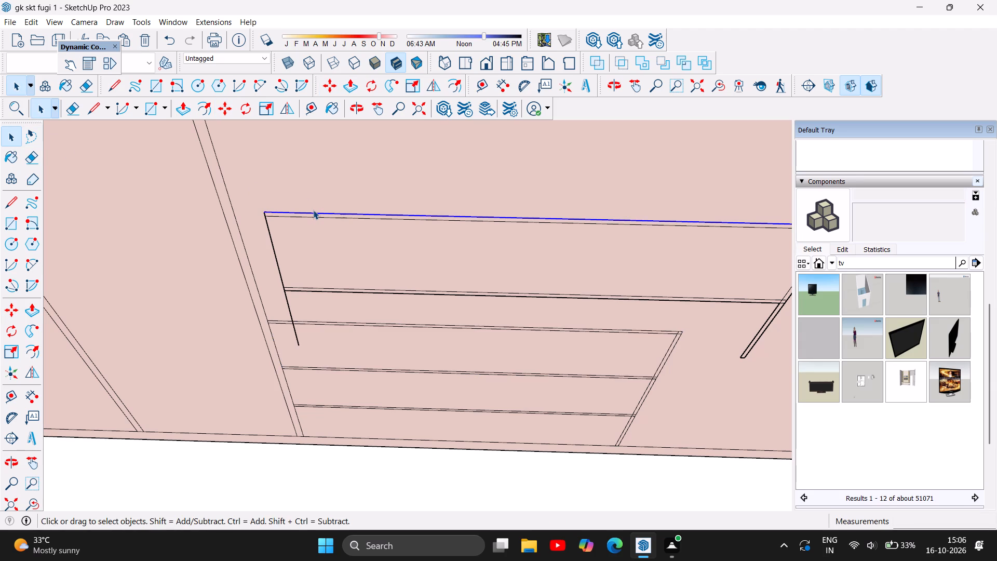
{"action": "left_click", "coordinate": [287, 300]}
{"action": "key", "text": "Delete"}
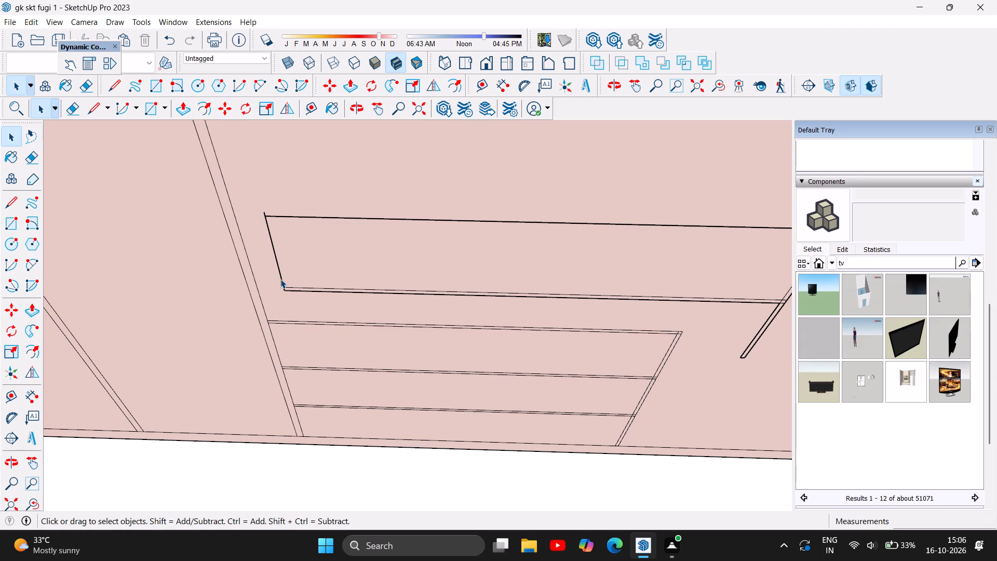
{"action": "left_click", "coordinate": [279, 272]}
{"action": "key", "text": "Delete"}
Delete the leftover copy's double middle shelf lines, its remaining long upper line and the short end segments beside the tall upright.
{"action": "left_click", "coordinate": [309, 286]}
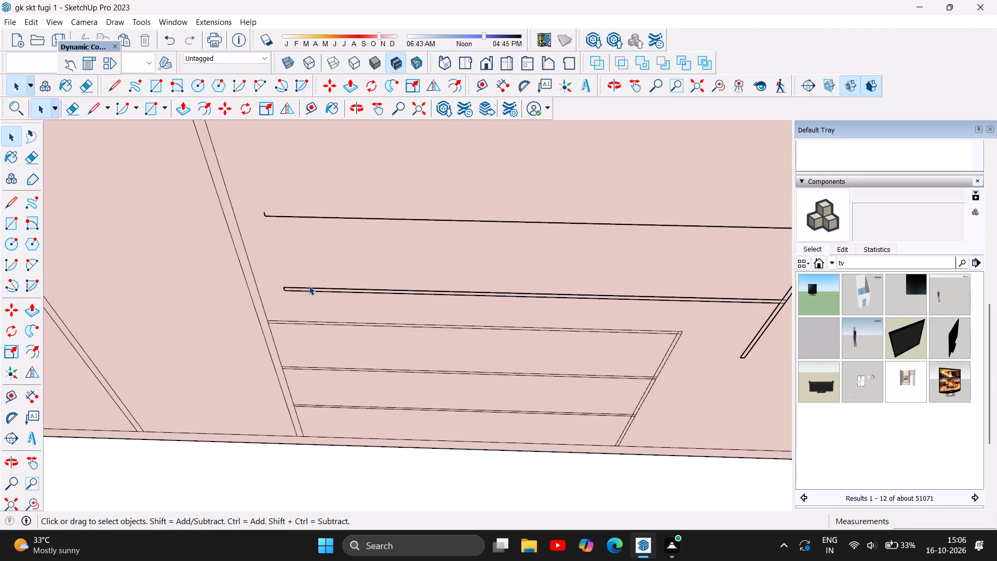
{"action": "key", "text": "Delete"}
{"action": "key", "text": "ctrl+z"}
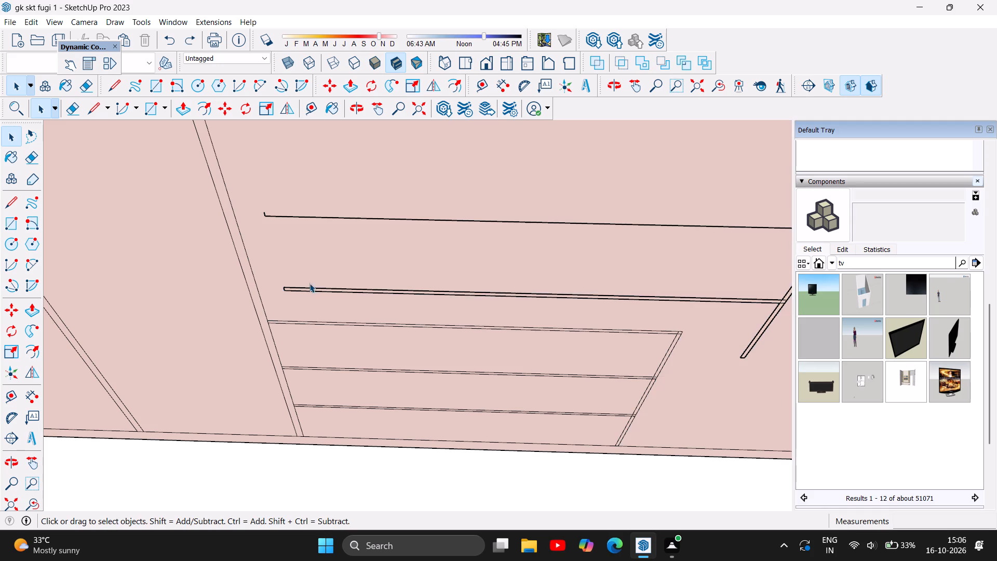
{"action": "left_click", "coordinate": [319, 285]}
{"action": "left_click", "coordinate": [320, 287]}
{"action": "key", "text": "Delete"}
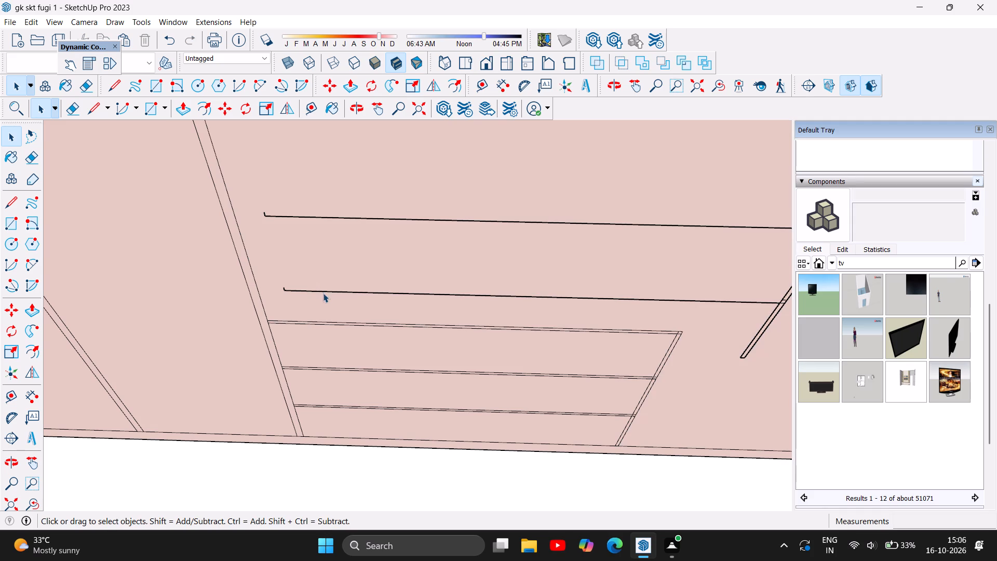
{"action": "left_click", "coordinate": [323, 290]}
{"action": "key", "text": "Delete"}
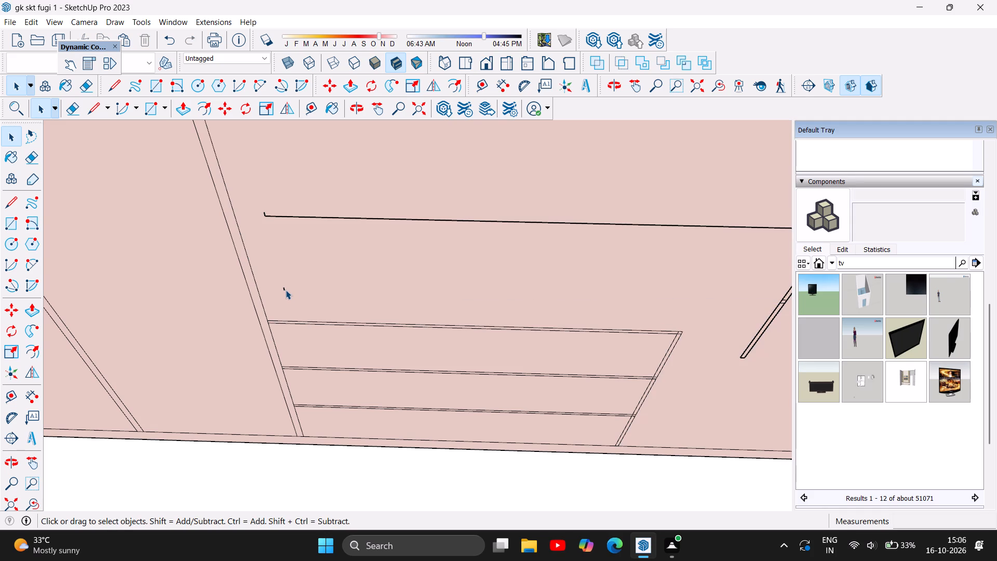
{"action": "left_click", "coordinate": [284, 289]}
{"action": "key", "text": "Delete"}
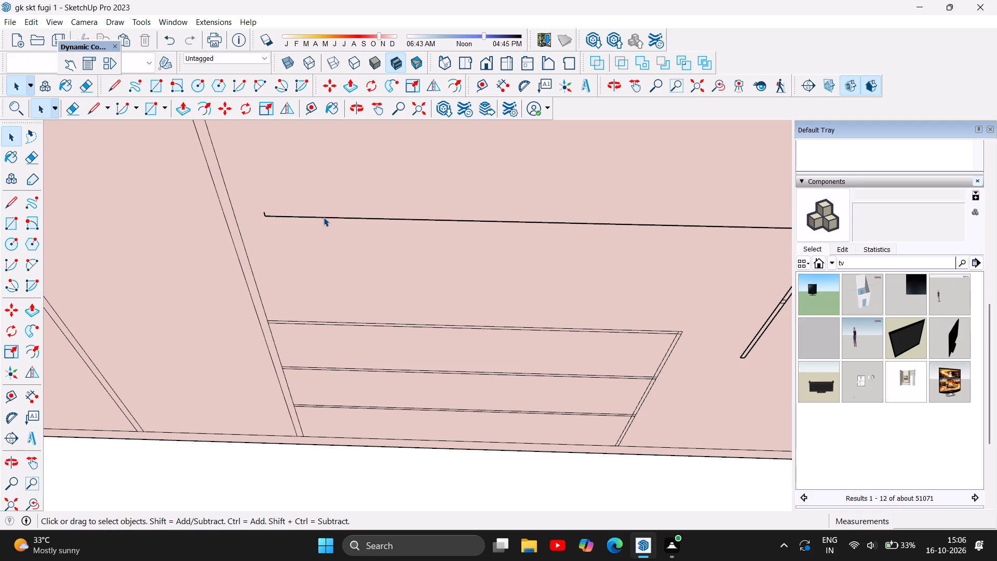
{"action": "left_click", "coordinate": [324, 217]}
{"action": "key", "text": "Delete"}
{"action": "left_click", "coordinate": [265, 212]}
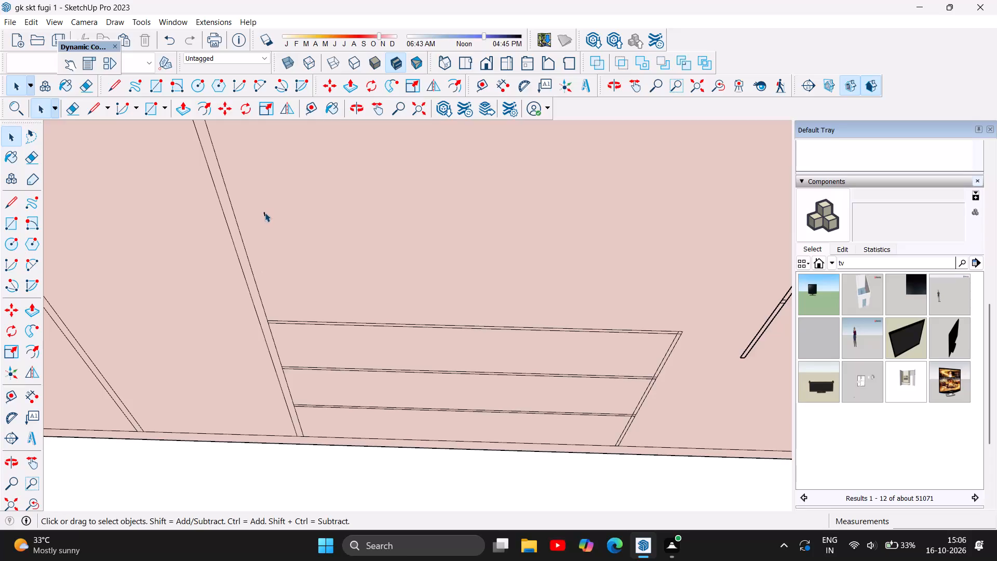
{"action": "key", "text": "Delete"}
Delete the leftover double upright's long outer edge, the inner edge of its lower part and its short bottom end.
{"action": "scroll", "coordinate": [232, 228], "scroll_direction": "down", "scroll_amount": 4}
{"action": "scroll", "coordinate": [364, 218], "scroll_direction": "down", "scroll_amount": 3}
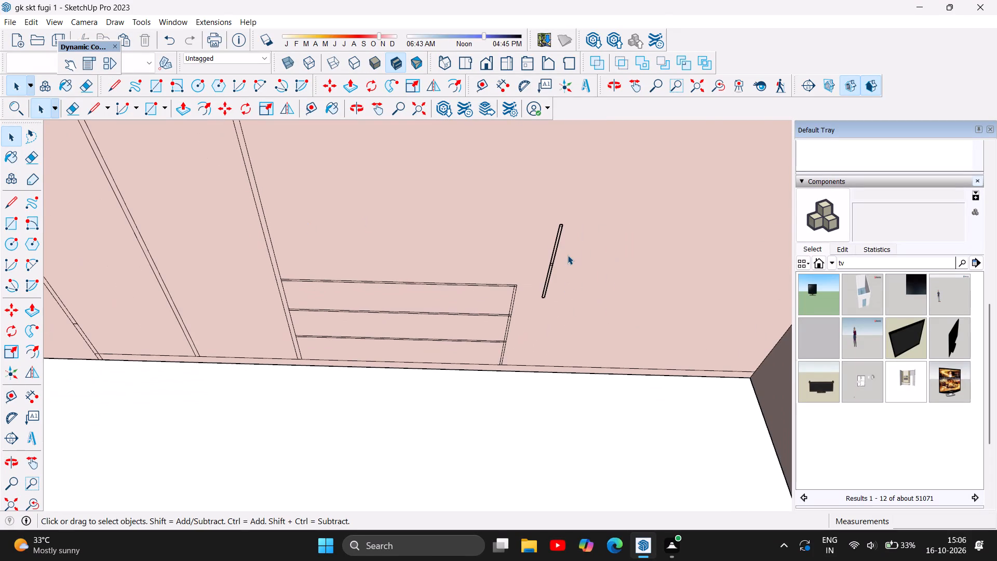
{"action": "scroll", "coordinate": [568, 255], "scroll_direction": "up", "scroll_amount": 9}
{"action": "left_click", "coordinate": [545, 242]}
{"action": "key", "text": "Delete"}
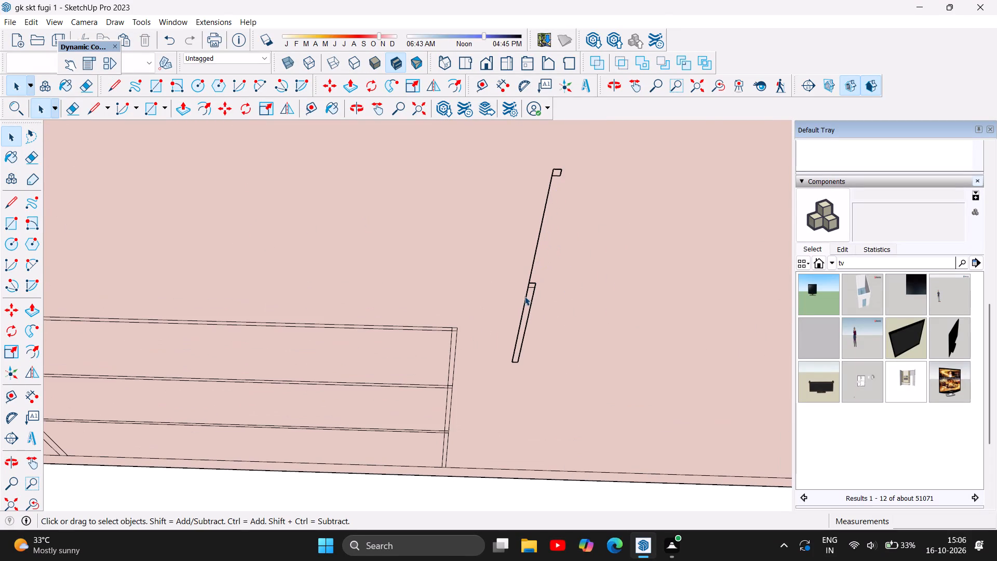
{"action": "left_click", "coordinate": [530, 305]}
{"action": "key", "text": "Delete"}
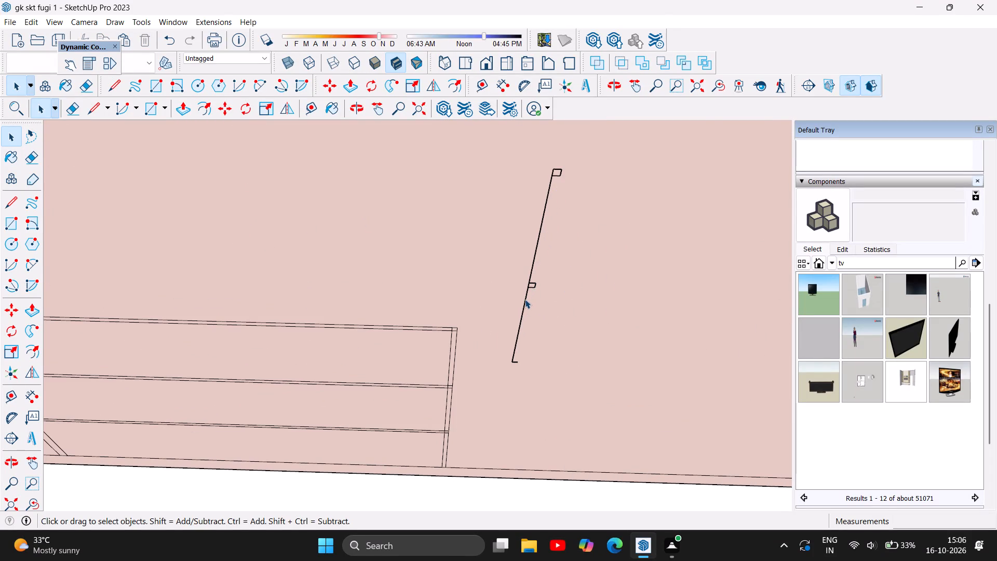
{"action": "left_click", "coordinate": [525, 299]}
{"action": "key", "text": "Delete"}
{"action": "left_click", "coordinate": [516, 363]}
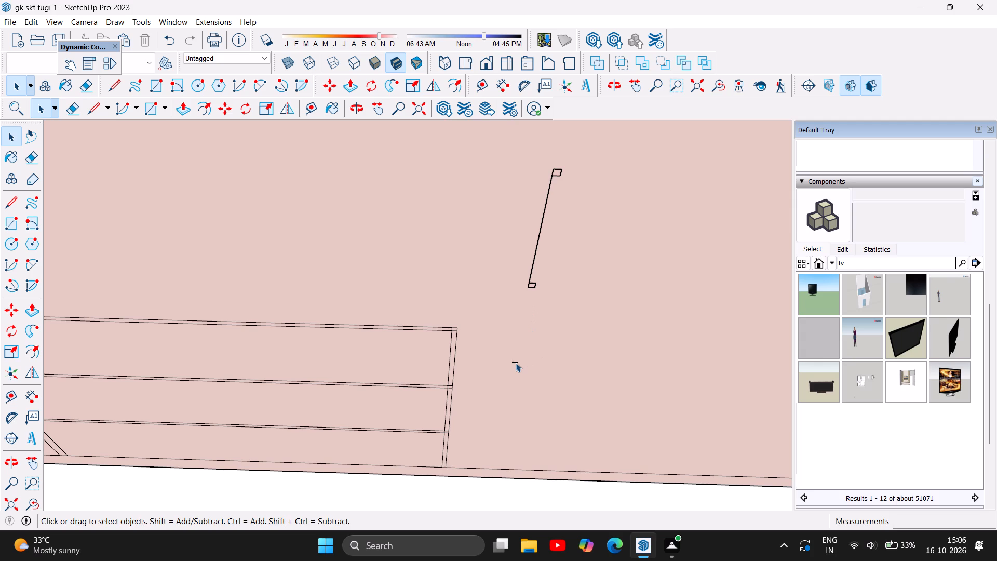
{"action": "key", "text": "Delete"}
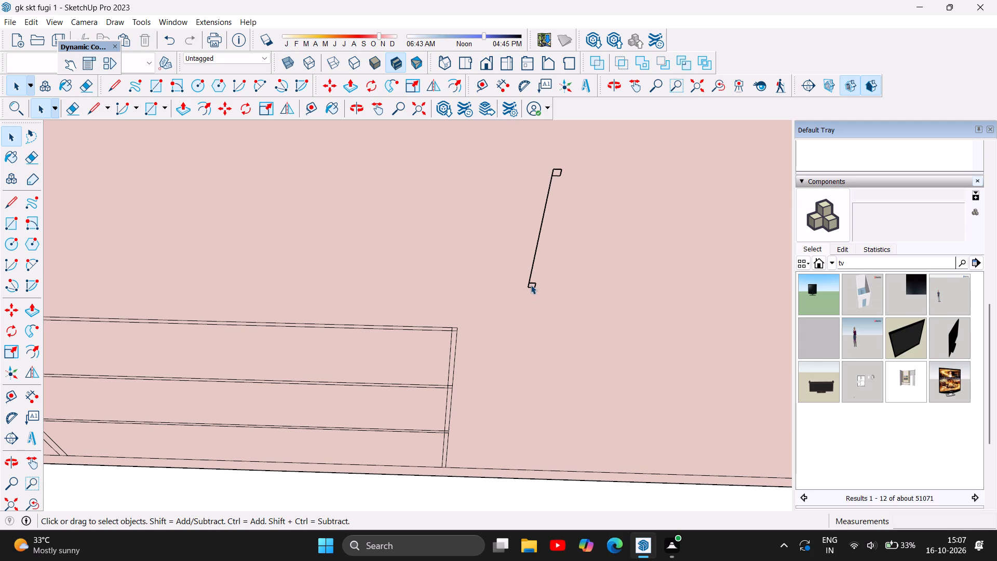
Delete the leftover small shelf-joint box and the remaining inner edge of the upright above it.
{"action": "left_click", "coordinate": [532, 287]}
{"action": "key", "text": "Delete"}
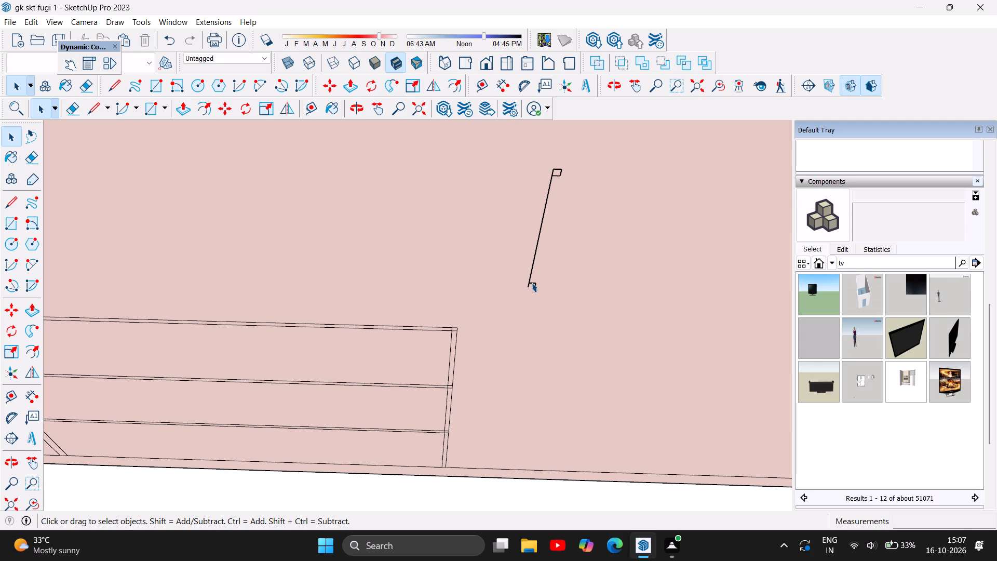
{"action": "left_click", "coordinate": [532, 283]}
{"action": "key", "text": "Delete"}
{"action": "left_click", "coordinate": [536, 284]}
{"action": "key", "text": "Delete"}
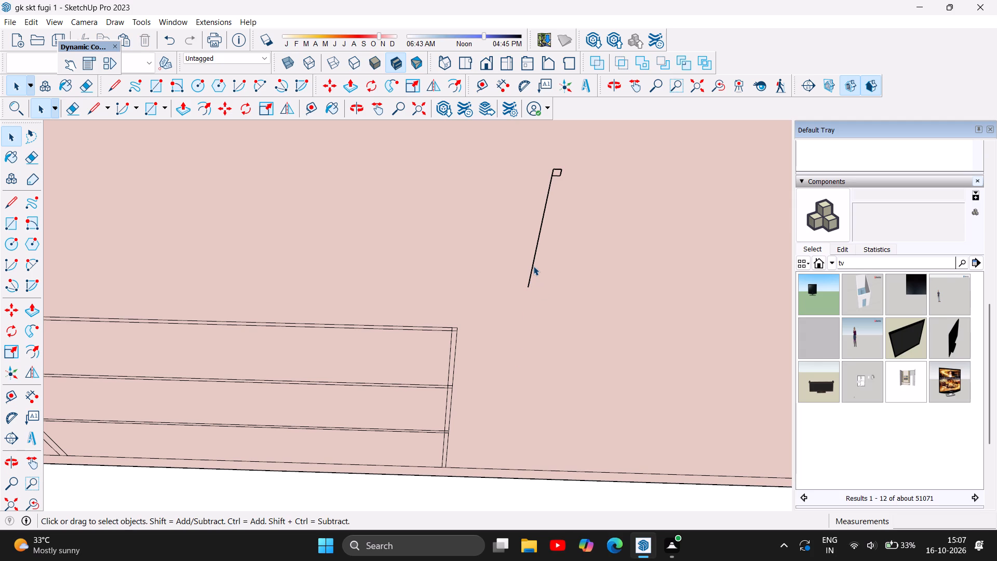
{"action": "left_click", "coordinate": [532, 265]}
{"action": "key", "text": "Delete"}
Delete all four edges of the small leftover corner rectangle on the open wall.
{"action": "scroll", "coordinate": [554, 161], "scroll_direction": "up", "scroll_amount": 10}
{"action": "left_click", "coordinate": [559, 186]}
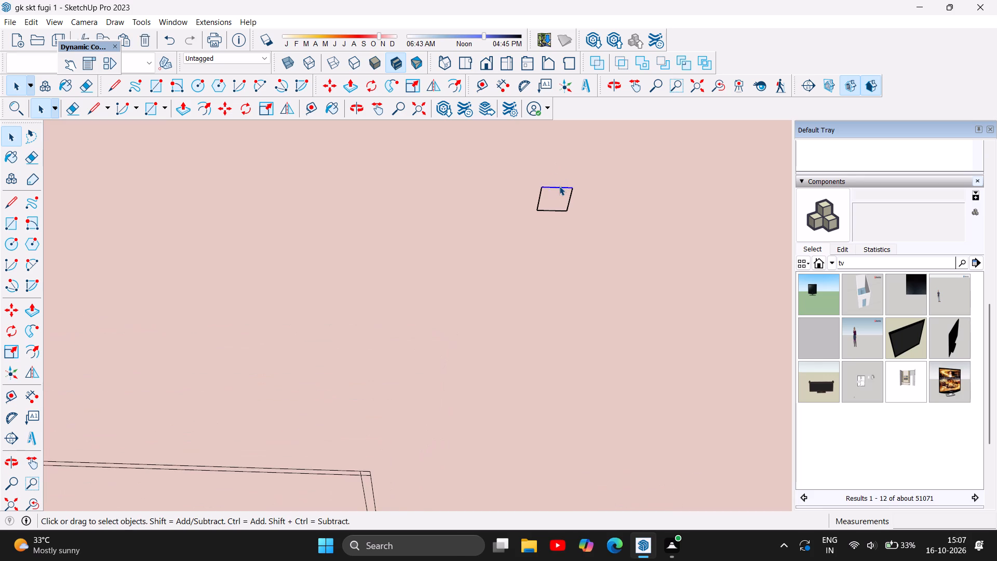
{"action": "key", "text": "Delete"}
{"action": "left_click", "coordinate": [554, 209]}
{"action": "key", "text": "Delete"}
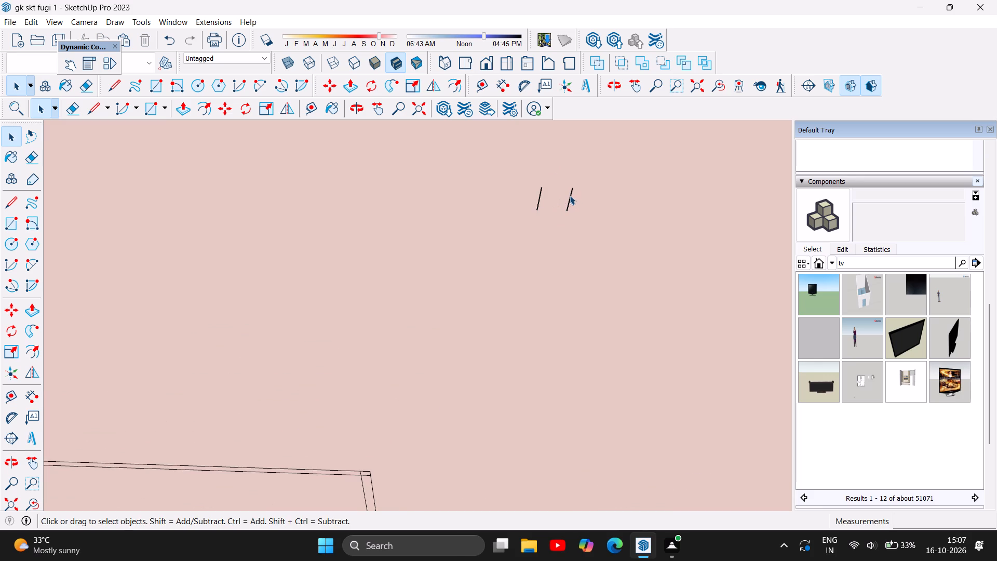
{"action": "left_click", "coordinate": [570, 195]}
{"action": "key", "text": "Delete"}
{"action": "left_click", "coordinate": [540, 196]}
{"action": "key", "text": "Delete"}
Paste another compartment copy and move it by its lower outer corner onto the top outer corner of the compartment stack.
{"action": "scroll", "coordinate": [543, 232], "scroll_direction": "down", "scroll_amount": 11}
{"action": "scroll", "coordinate": [576, 285], "scroll_direction": "down", "scroll_amount": 6}
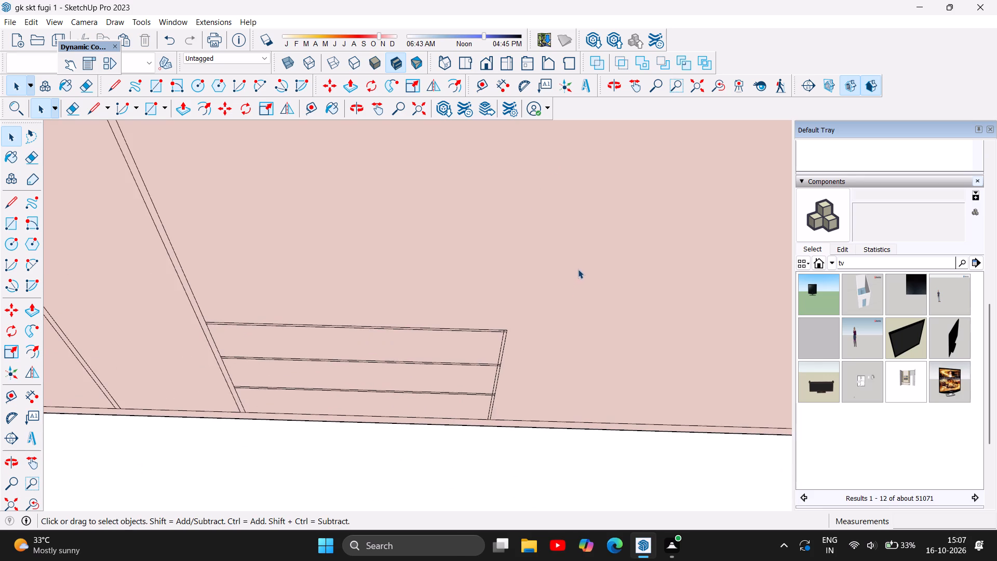
{"action": "scroll", "coordinate": [584, 266], "scroll_direction": "down", "scroll_amount": 7}
{"action": "scroll", "coordinate": [582, 309], "scroll_direction": "down", "scroll_amount": 6}
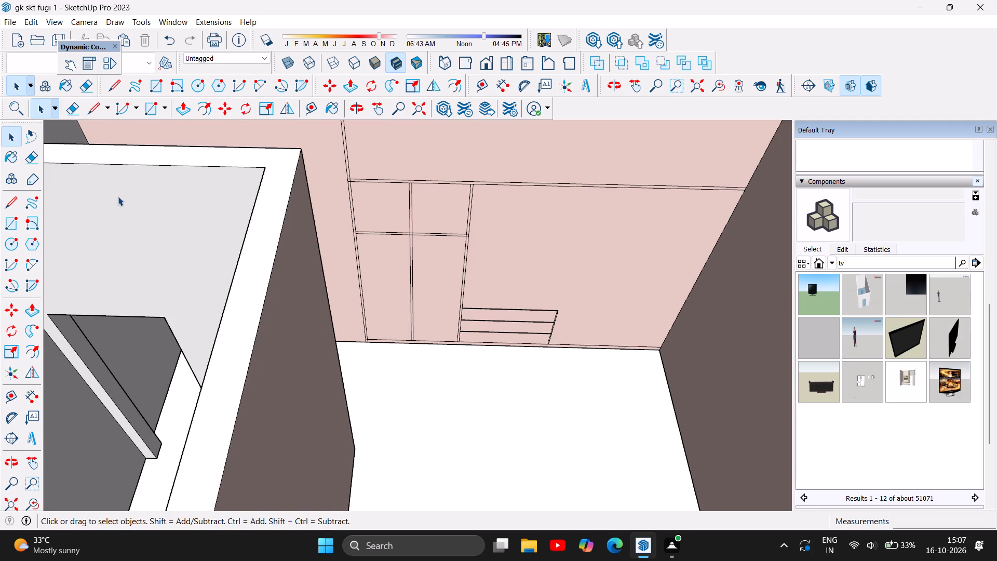
{"action": "scroll", "coordinate": [602, 210], "scroll_direction": "up", "scroll_amount": 1}
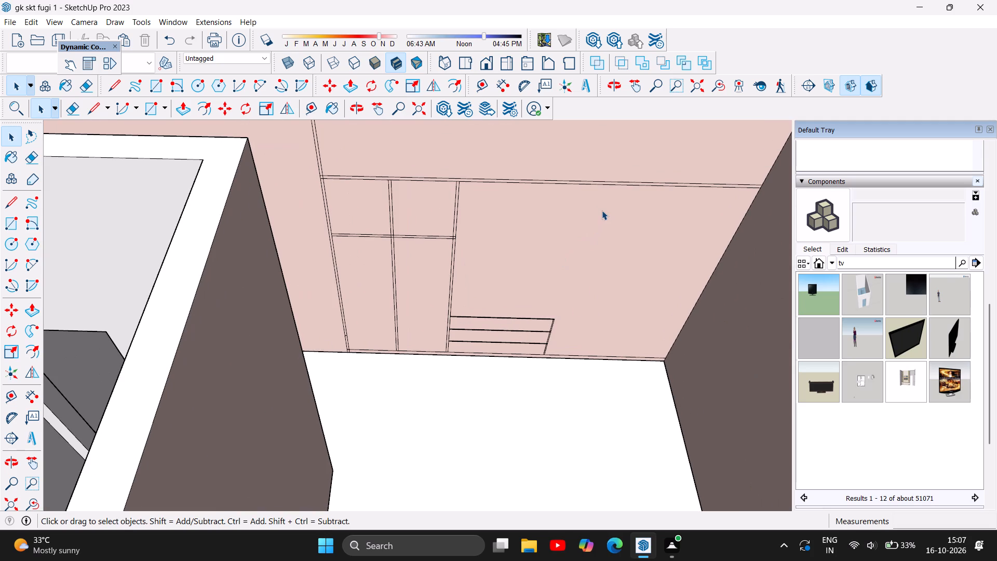
{"action": "scroll", "coordinate": [582, 242], "scroll_direction": "up", "scroll_amount": 4}
{"action": "scroll", "coordinate": [502, 374], "scroll_direction": "up", "scroll_amount": 3}
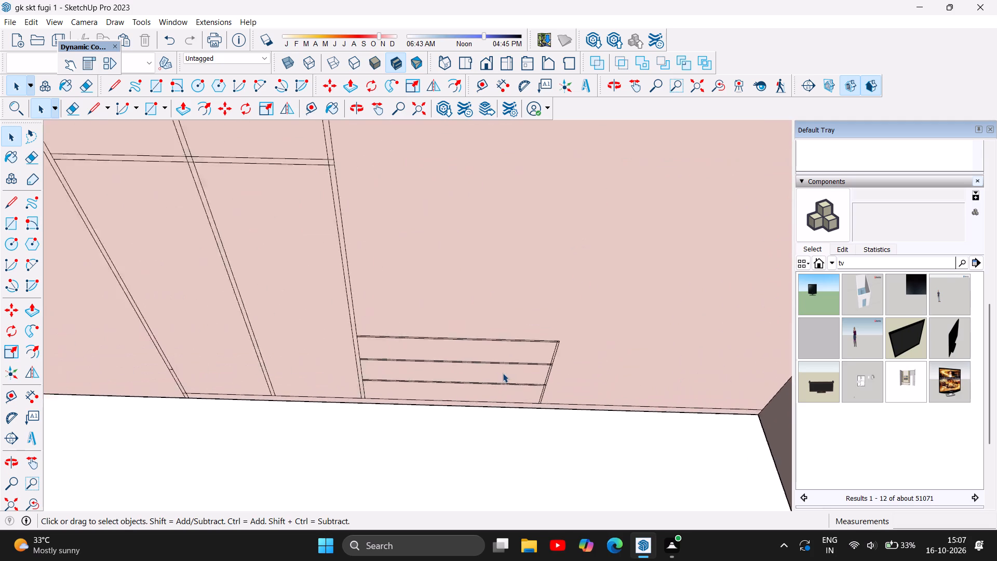
{"action": "scroll", "coordinate": [503, 373], "scroll_direction": "up", "scroll_amount": 9}
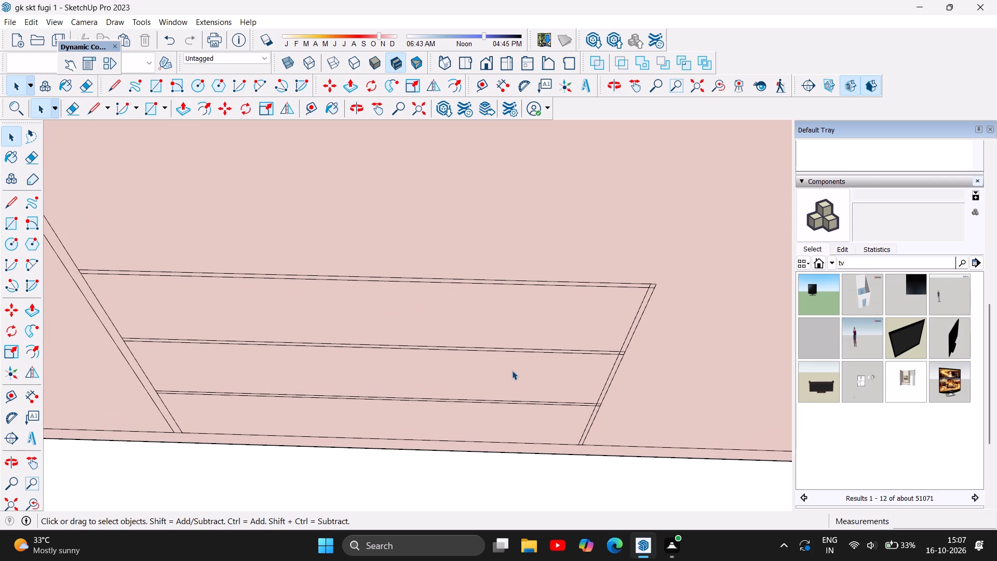
{"action": "scroll", "coordinate": [511, 378], "scroll_direction": "up", "scroll_amount": 2}
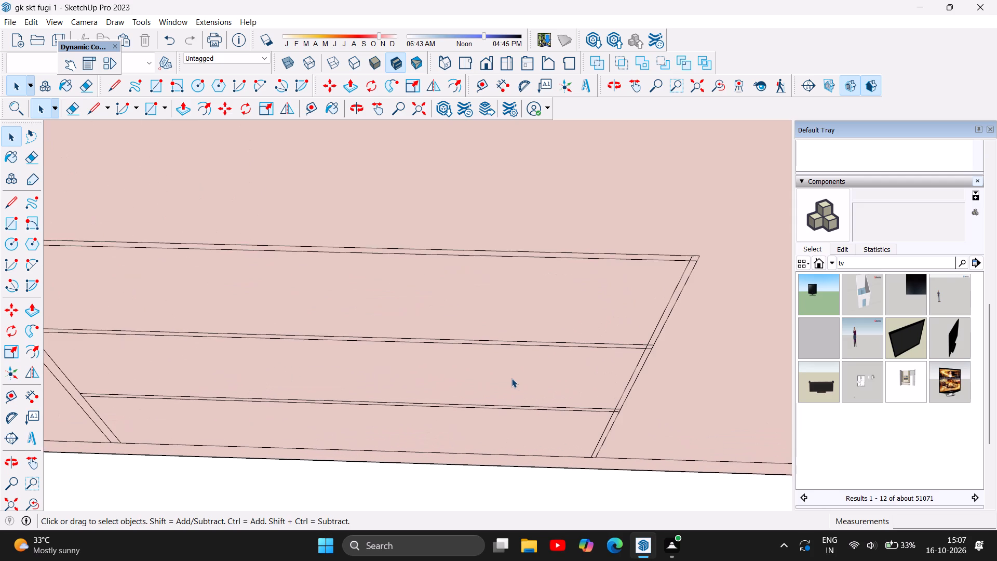
{"action": "scroll", "coordinate": [514, 376], "scroll_direction": "down", "scroll_amount": 11}
{"action": "scroll", "coordinate": [514, 376], "scroll_direction": "up", "scroll_amount": 2}
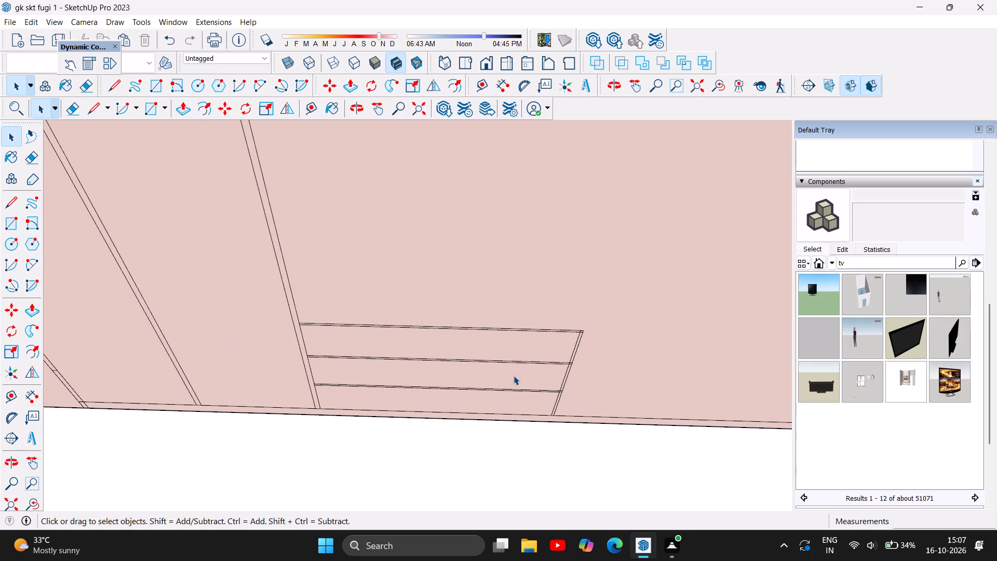
{"action": "key", "text": "ctrl+v"}
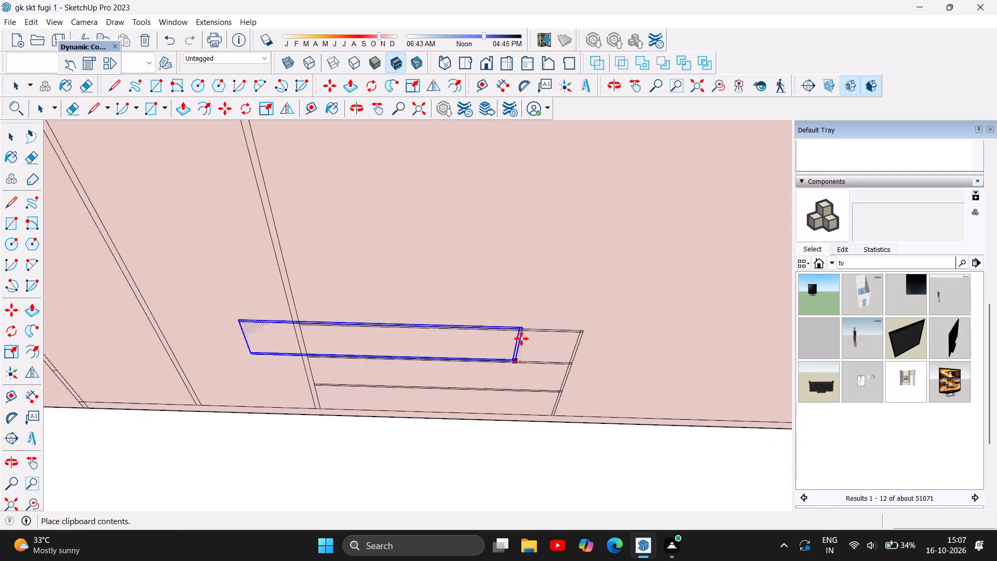
{"action": "left_click_drag", "start_coordinate": [587, 305], "coordinate": [588, 314]}
{"action": "scroll", "coordinate": [583, 326], "scroll_direction": "up", "scroll_amount": 4}
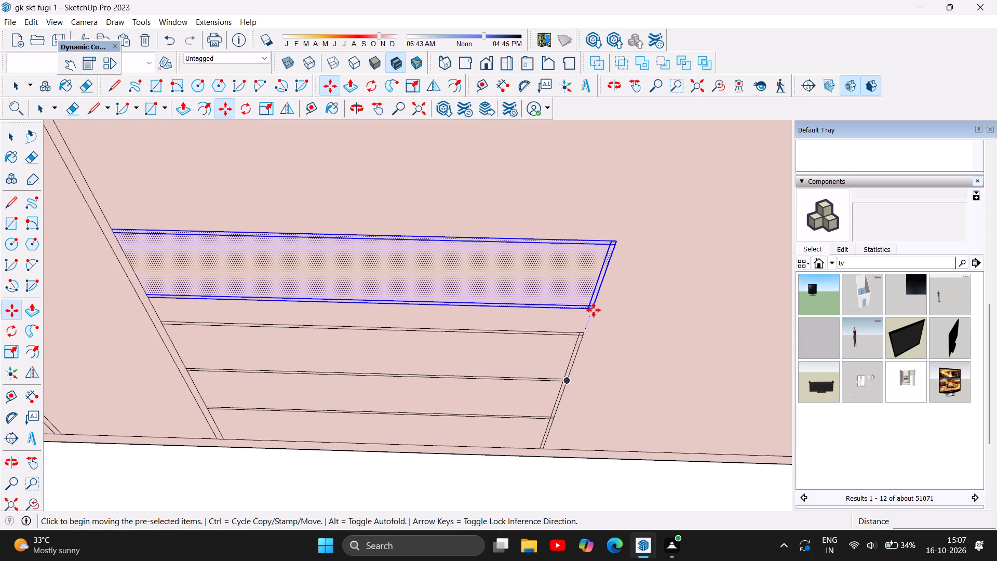
{"action": "scroll", "coordinate": [592, 306], "scroll_direction": "up", "scroll_amount": 5}
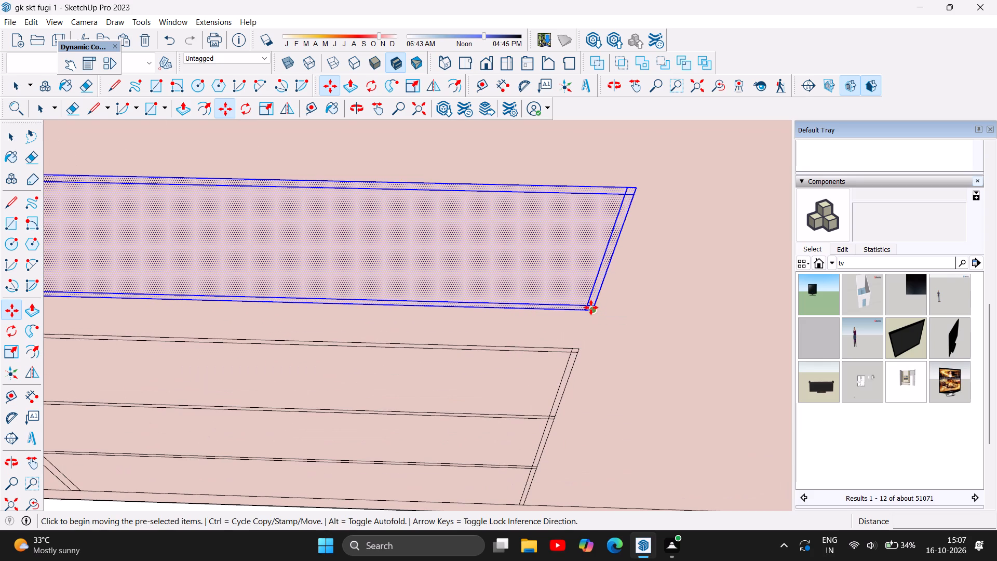
{"action": "left_click", "coordinate": [591, 308]}
{"action": "scroll", "coordinate": [576, 333], "scroll_direction": "up", "scroll_amount": 5}
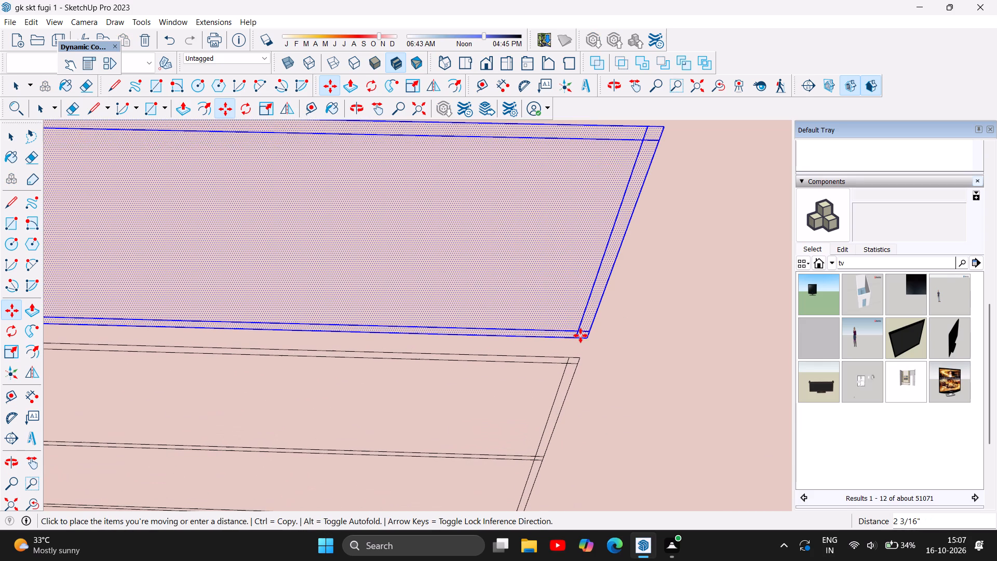
{"action": "left_click", "coordinate": [580, 362]}
{"action": "scroll", "coordinate": [604, 360], "scroll_direction": "down", "scroll_amount": 17}
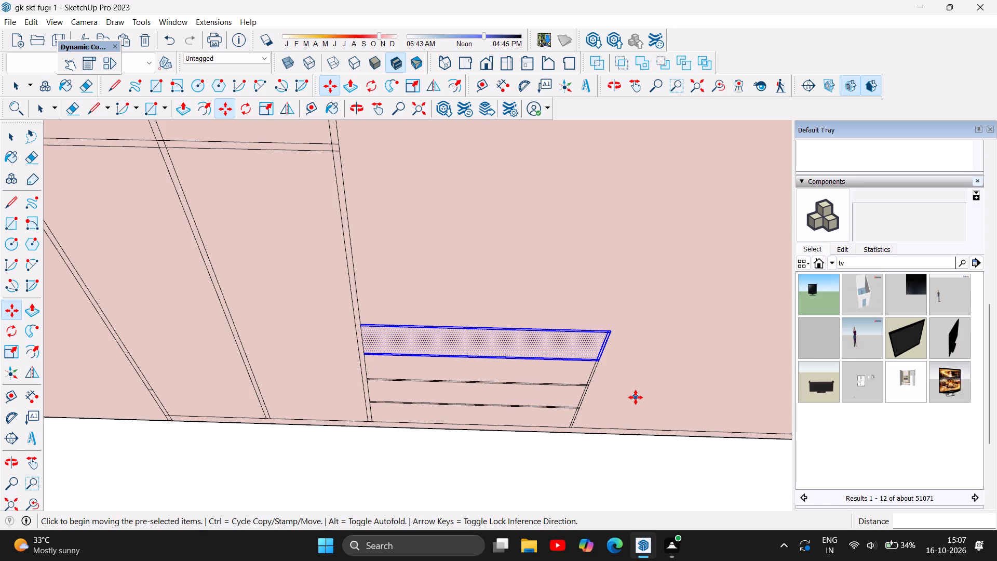
{"action": "scroll", "coordinate": [372, 366], "scroll_direction": "down", "scroll_amount": 5}
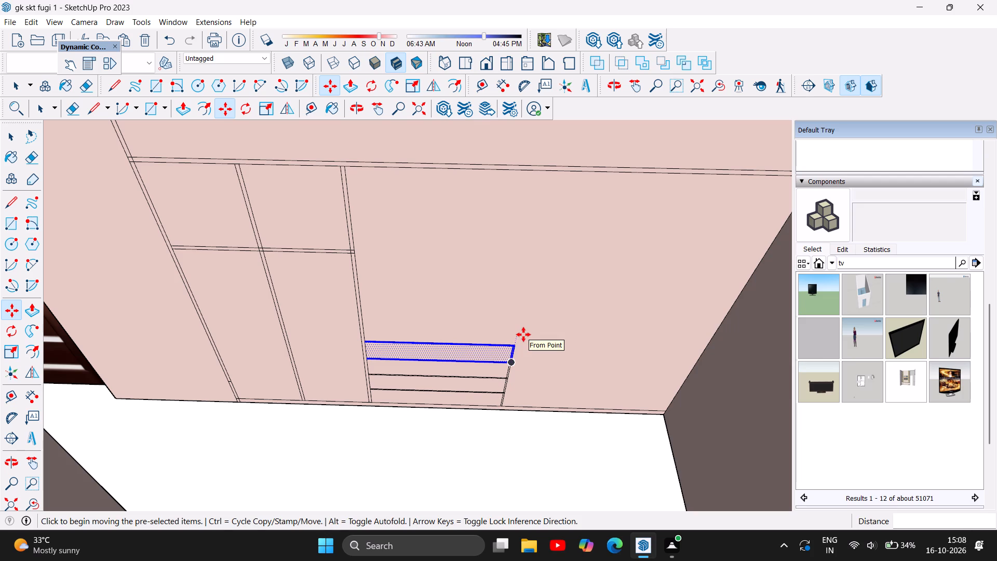
{"action": "key", "text": "Escape"}
Draw a 3' horizontal line from the tall upright's shelf joint, then a vertical about 2' 6 5/8" down to the stack's top inner corner.
{"action": "scroll", "coordinate": [357, 319], "scroll_direction": "down", "scroll_amount": 5}
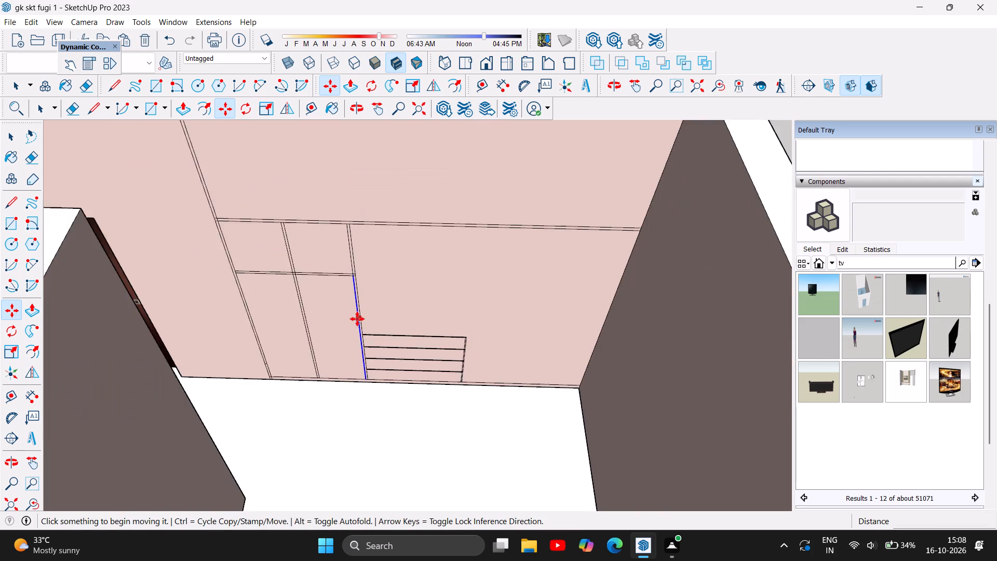
{"action": "scroll", "coordinate": [357, 318], "scroll_direction": "down", "scroll_amount": 5}
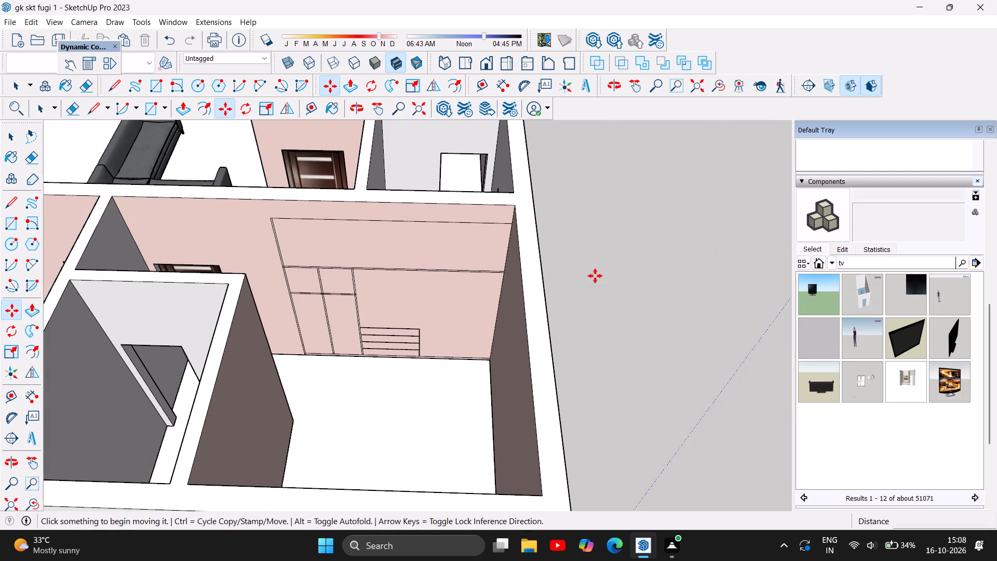
{"action": "scroll", "coordinate": [330, 284], "scroll_direction": "down", "scroll_amount": 1}
{"action": "scroll", "coordinate": [335, 288], "scroll_direction": "up", "scroll_amount": 4}
{"action": "scroll", "coordinate": [408, 313], "scroll_direction": "up", "scroll_amount": 4}
{"action": "right_click_drag", "start_coordinate": [205, 229], "coordinate": [80, 191]}
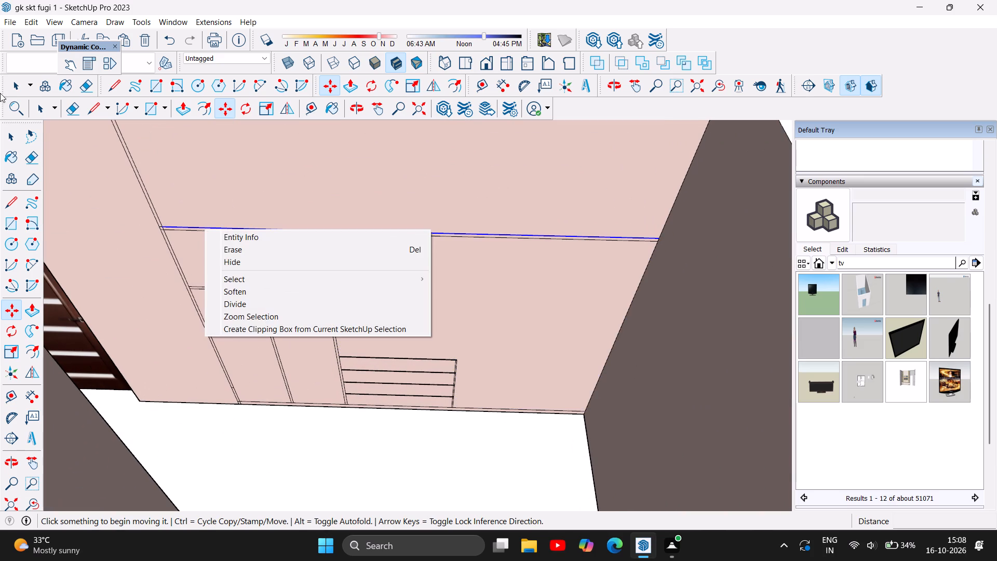
{"action": "left_click", "coordinate": [112, 89]}
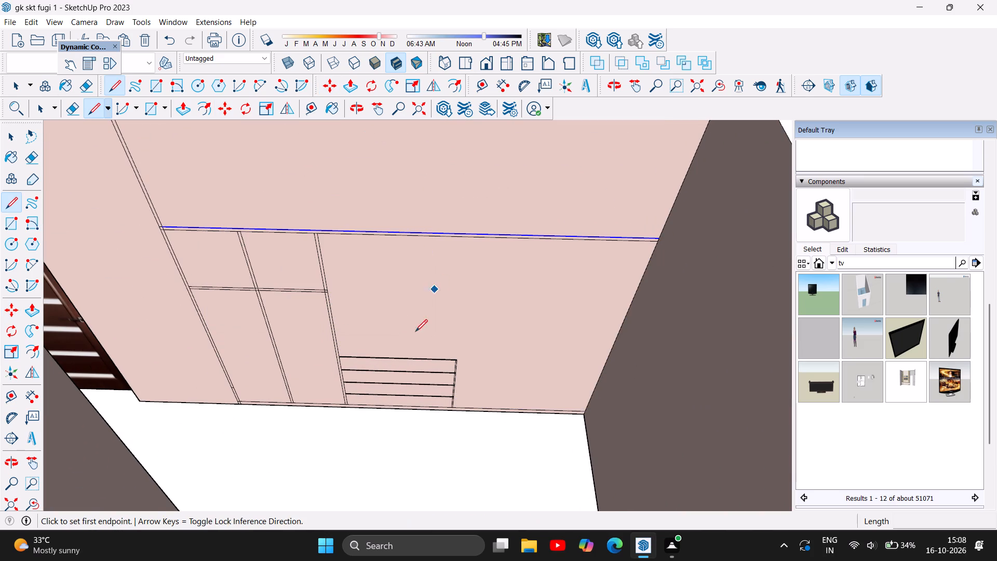
{"action": "left_click", "coordinate": [327, 291]}
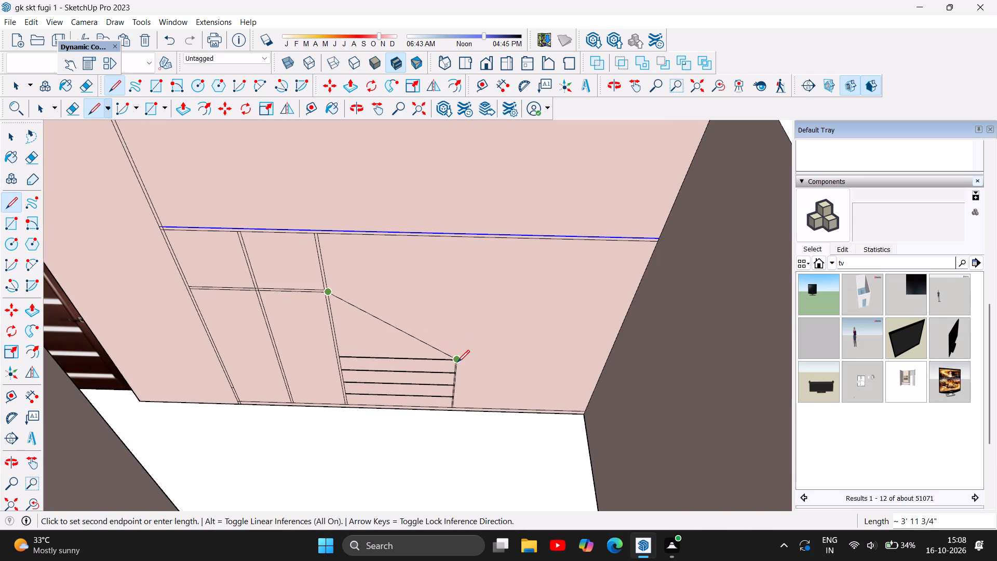
{"action": "scroll", "coordinate": [457, 362], "scroll_direction": "up", "scroll_amount": 7}
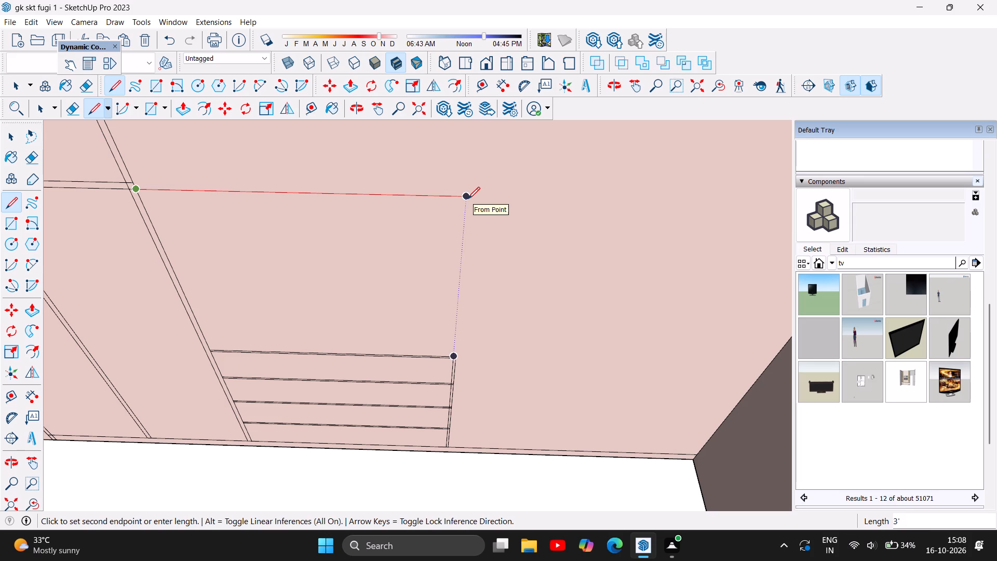
{"action": "left_click", "coordinate": [468, 199]}
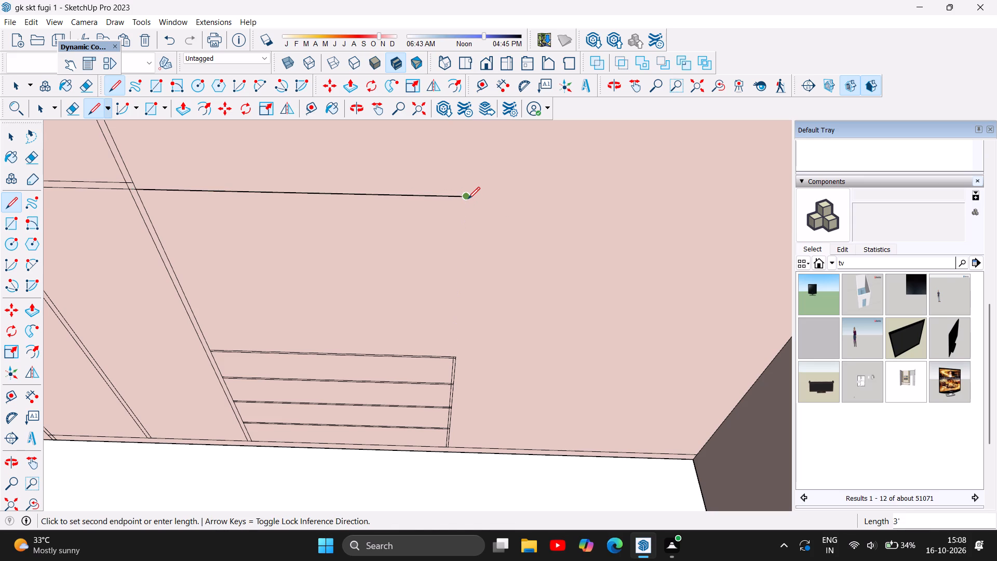
{"action": "left_click", "coordinate": [467, 197]}
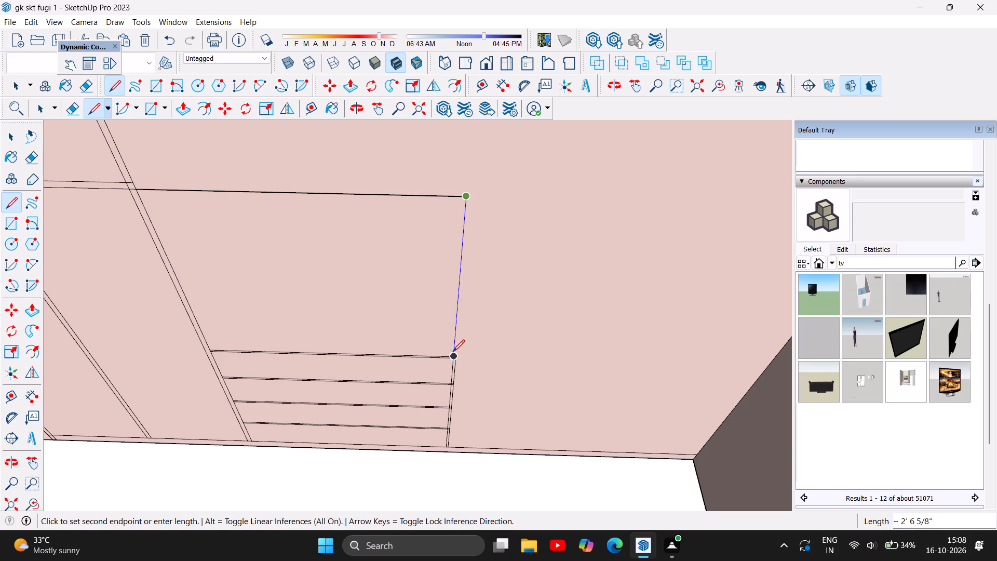
{"action": "left_click", "coordinate": [453, 357]}
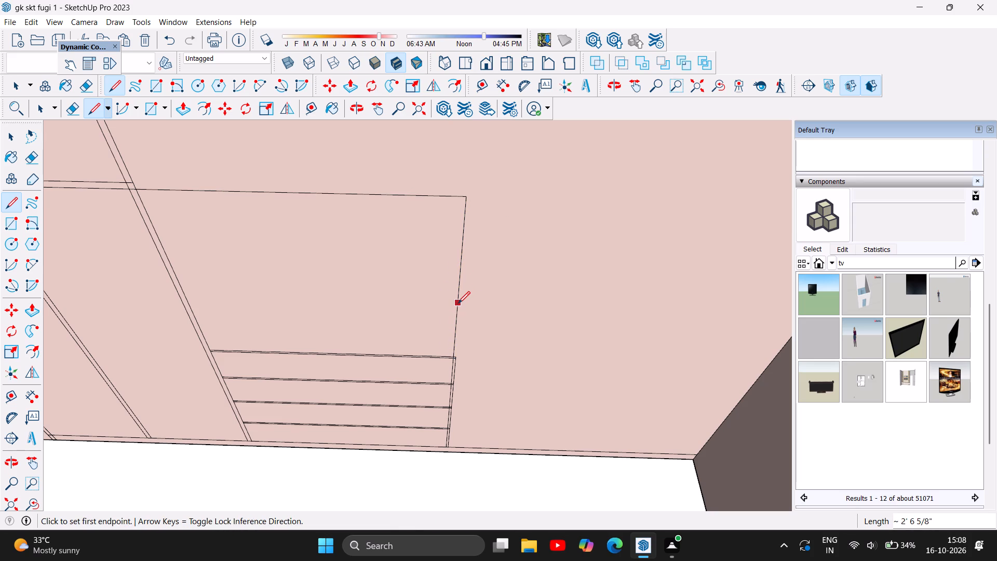
{"action": "key", "text": "Escape"}
Draw a parallel outer vertical line about 2' 6 5/8" from the stack's top outer corner up to the horizontal line's level.
{"action": "scroll", "coordinate": [461, 348], "scroll_direction": "up", "scroll_amount": 11}
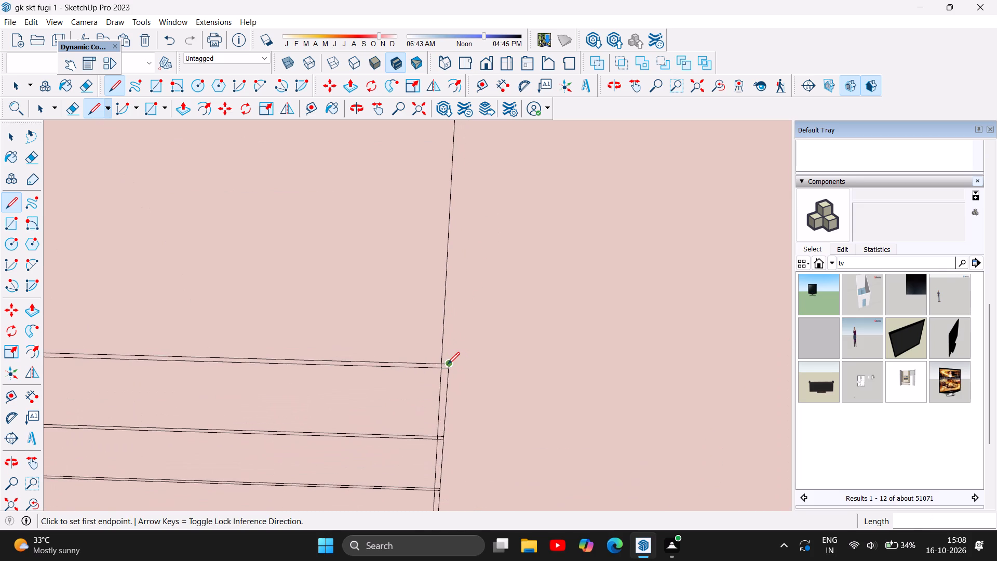
{"action": "left_click", "coordinate": [448, 364]}
{"action": "scroll", "coordinate": [461, 330], "scroll_direction": "down", "scroll_amount": 14}
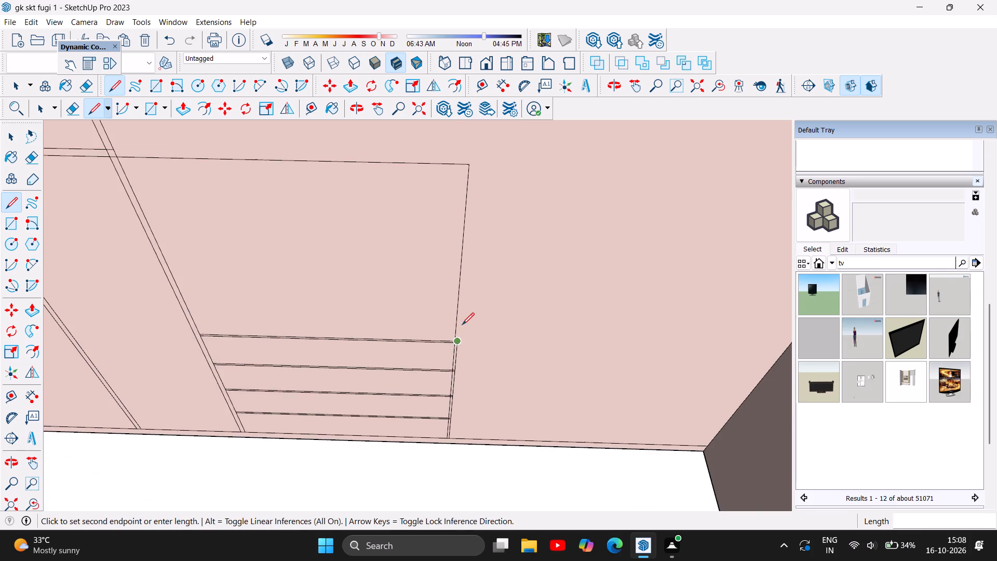
{"action": "scroll", "coordinate": [462, 325], "scroll_direction": "down", "scroll_amount": 3}
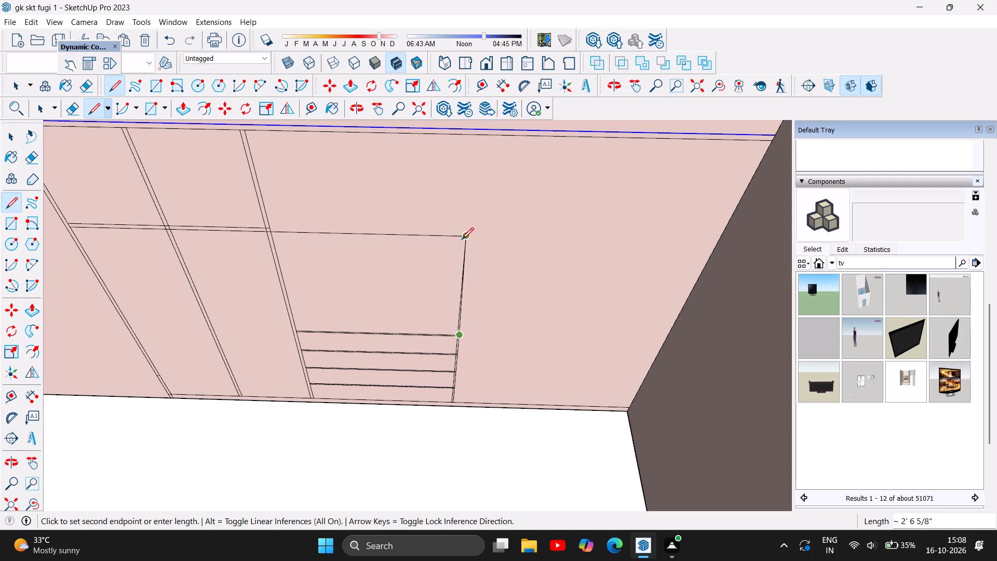
{"action": "scroll", "coordinate": [473, 237], "scroll_direction": "up", "scroll_amount": 3}
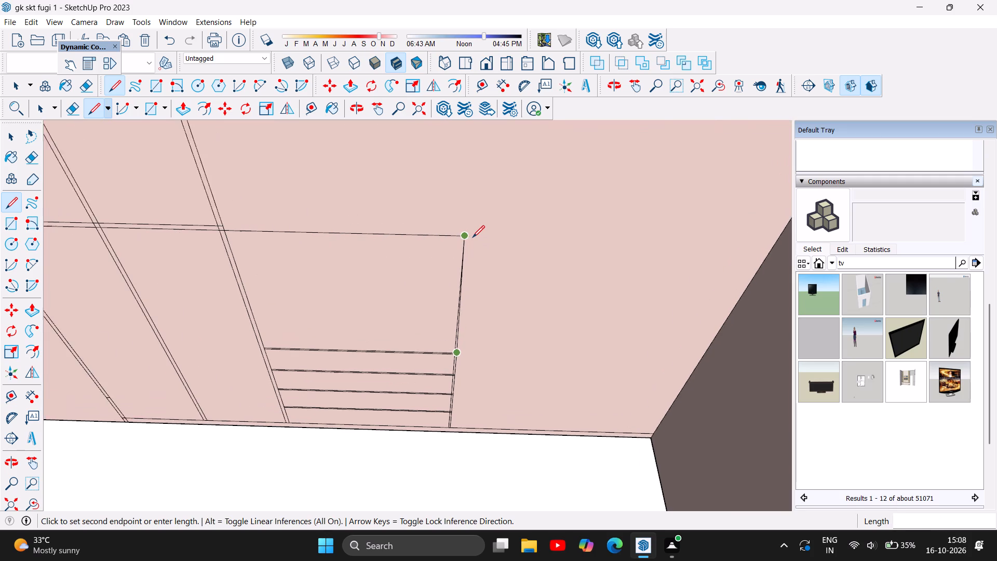
{"action": "scroll", "coordinate": [470, 239], "scroll_direction": "up", "scroll_amount": 5}
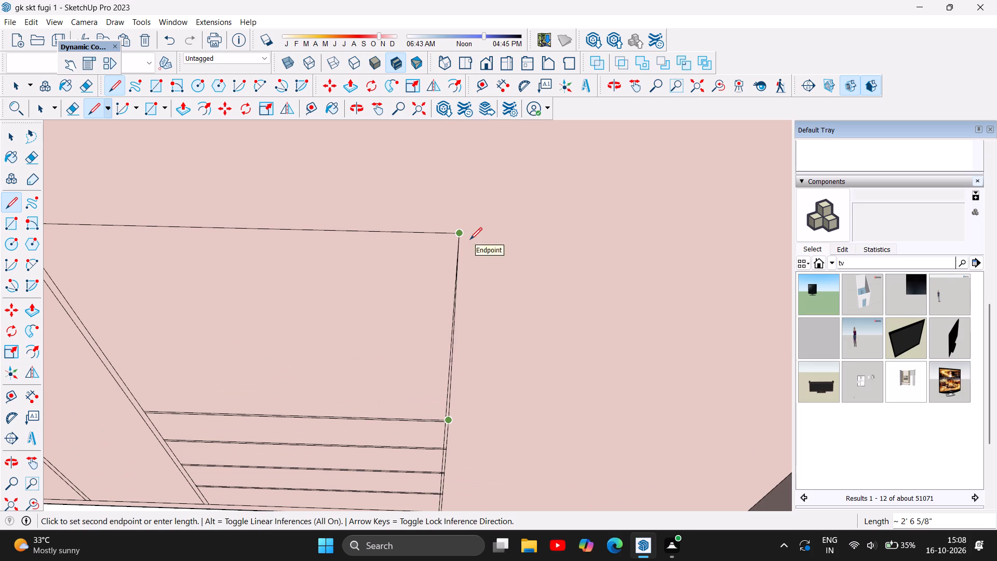
{"action": "scroll", "coordinate": [468, 235], "scroll_direction": "up", "scroll_amount": 4}
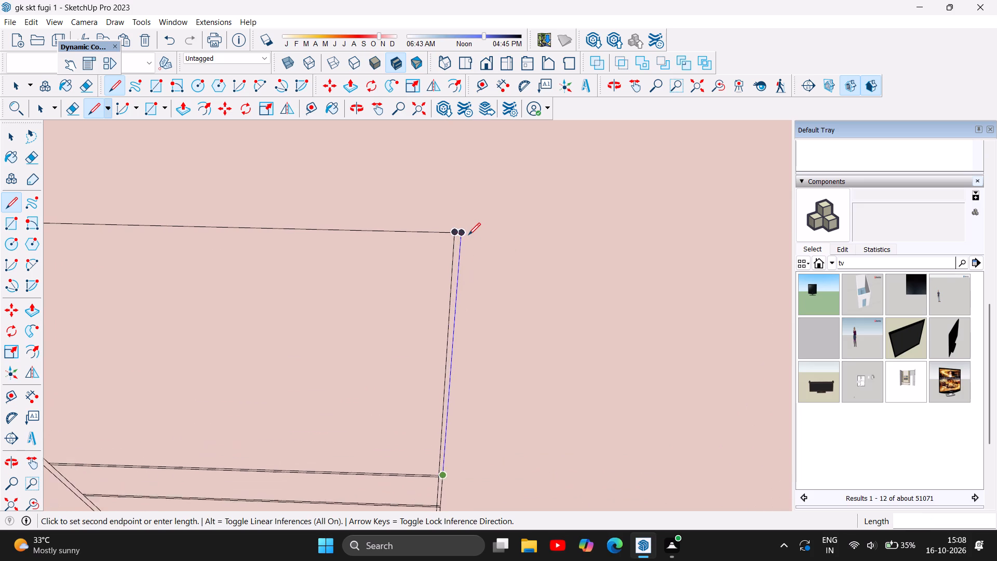
{"action": "scroll", "coordinate": [468, 235], "scroll_direction": "up", "scroll_amount": 1}
{"action": "left_click", "coordinate": [462, 233]}
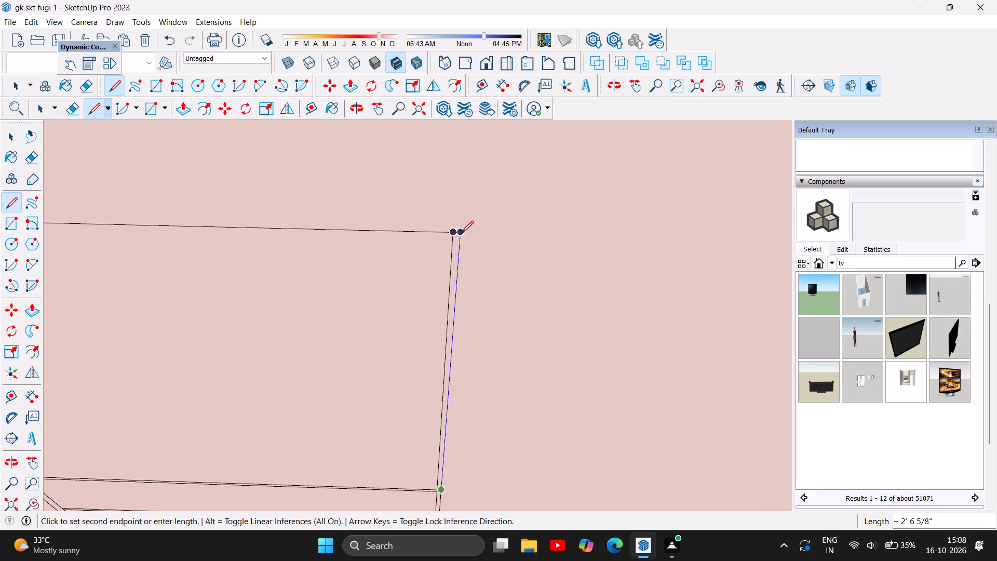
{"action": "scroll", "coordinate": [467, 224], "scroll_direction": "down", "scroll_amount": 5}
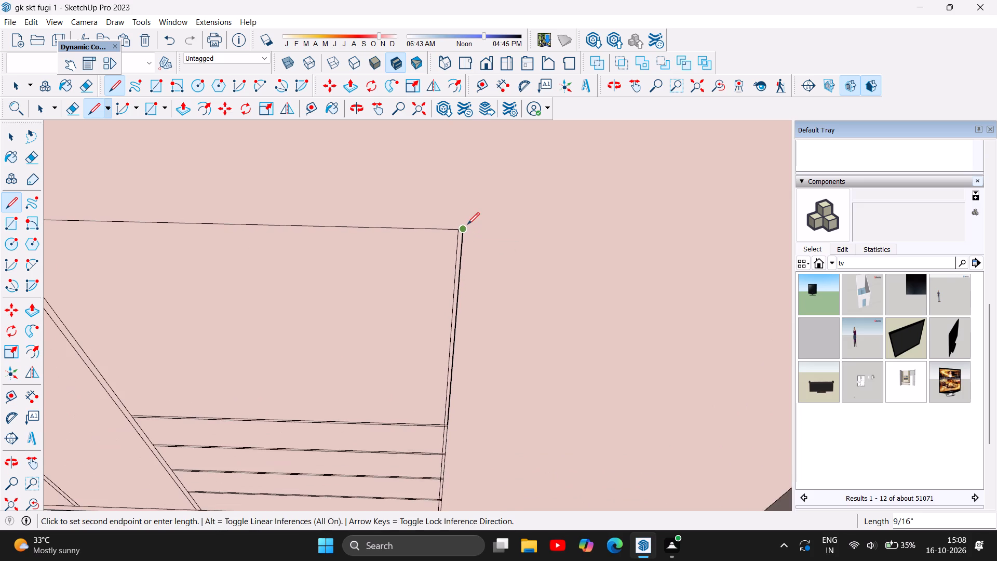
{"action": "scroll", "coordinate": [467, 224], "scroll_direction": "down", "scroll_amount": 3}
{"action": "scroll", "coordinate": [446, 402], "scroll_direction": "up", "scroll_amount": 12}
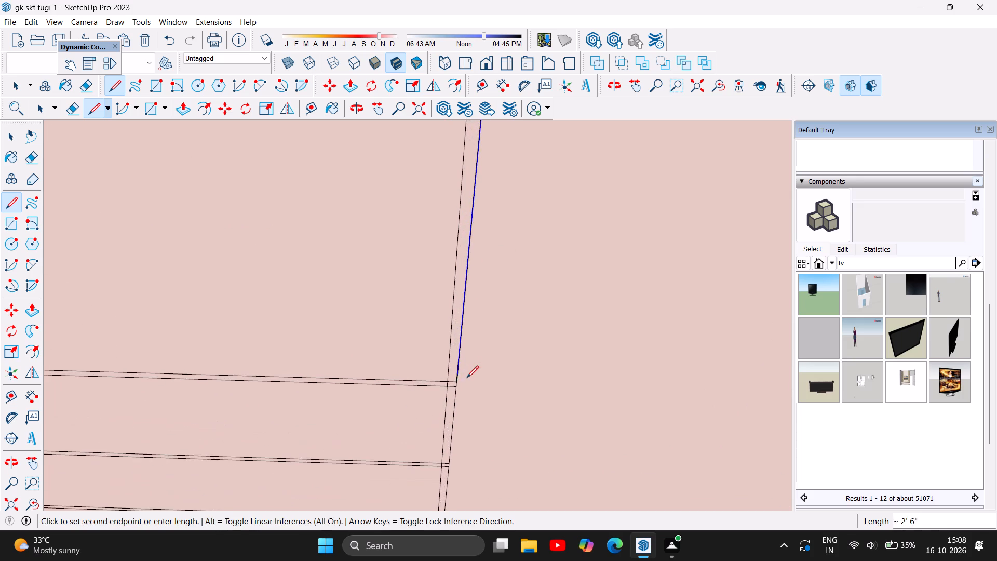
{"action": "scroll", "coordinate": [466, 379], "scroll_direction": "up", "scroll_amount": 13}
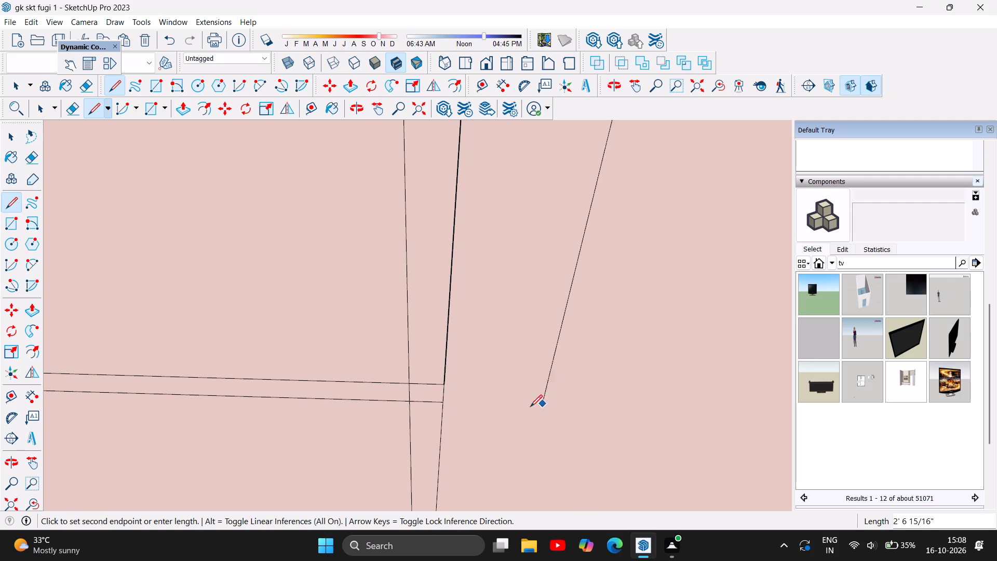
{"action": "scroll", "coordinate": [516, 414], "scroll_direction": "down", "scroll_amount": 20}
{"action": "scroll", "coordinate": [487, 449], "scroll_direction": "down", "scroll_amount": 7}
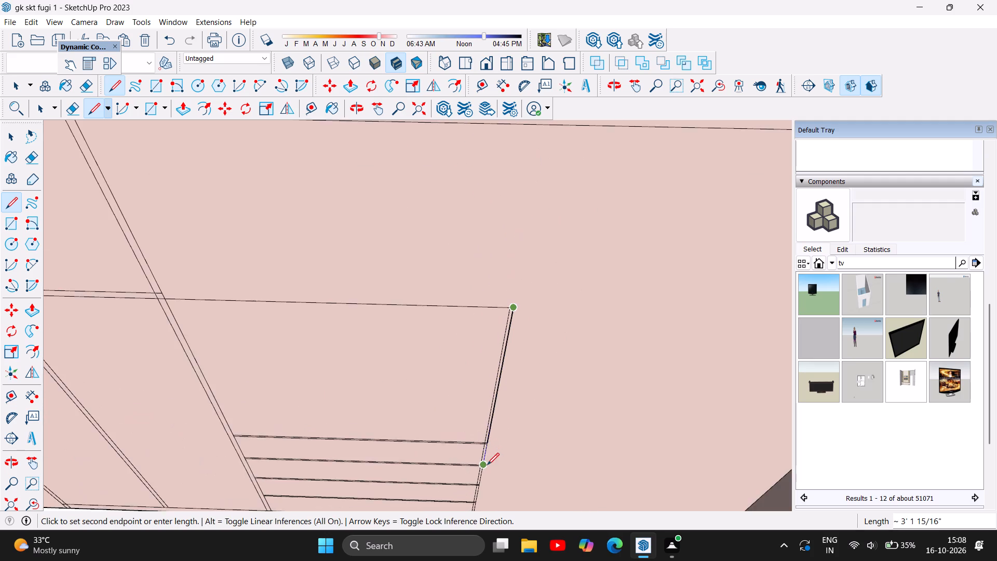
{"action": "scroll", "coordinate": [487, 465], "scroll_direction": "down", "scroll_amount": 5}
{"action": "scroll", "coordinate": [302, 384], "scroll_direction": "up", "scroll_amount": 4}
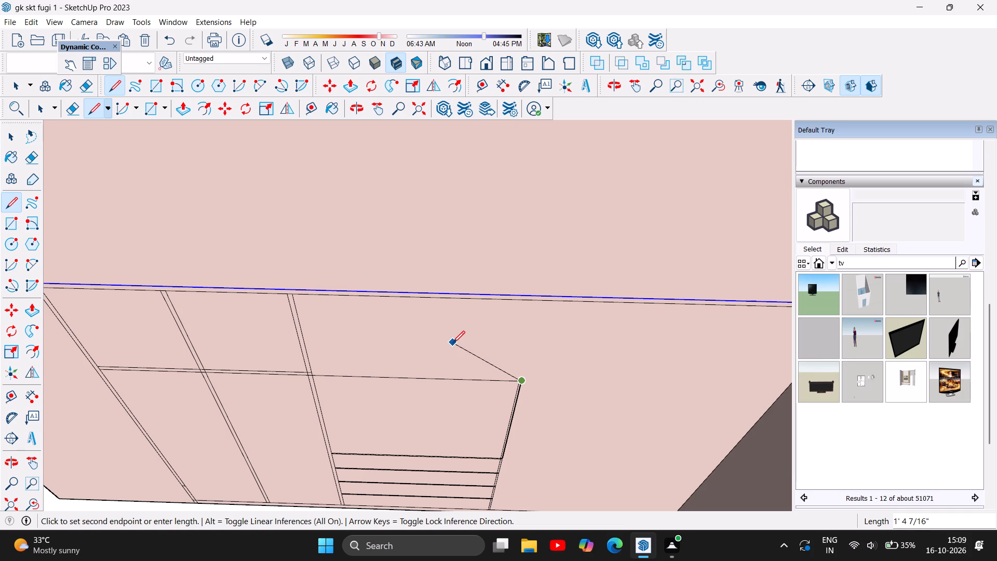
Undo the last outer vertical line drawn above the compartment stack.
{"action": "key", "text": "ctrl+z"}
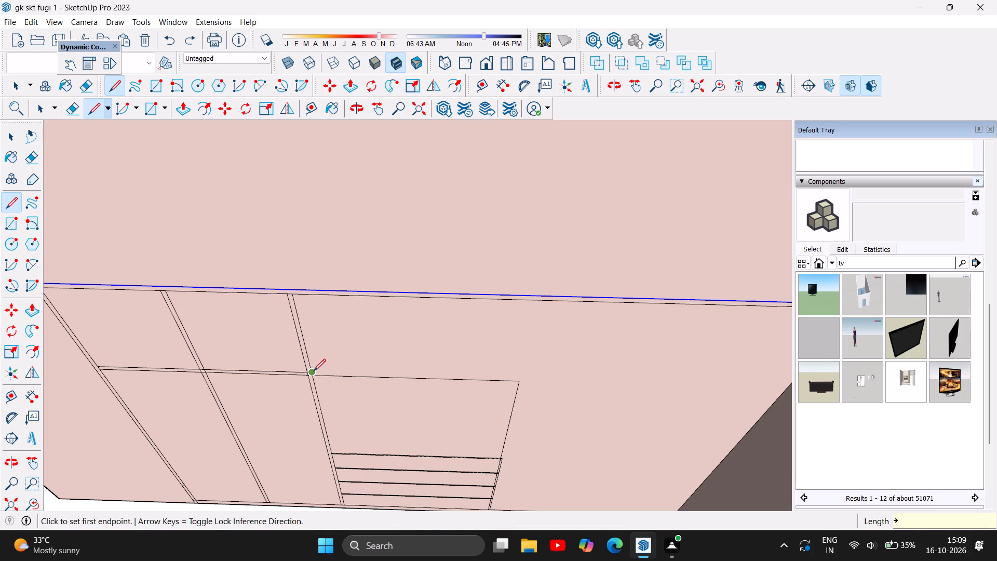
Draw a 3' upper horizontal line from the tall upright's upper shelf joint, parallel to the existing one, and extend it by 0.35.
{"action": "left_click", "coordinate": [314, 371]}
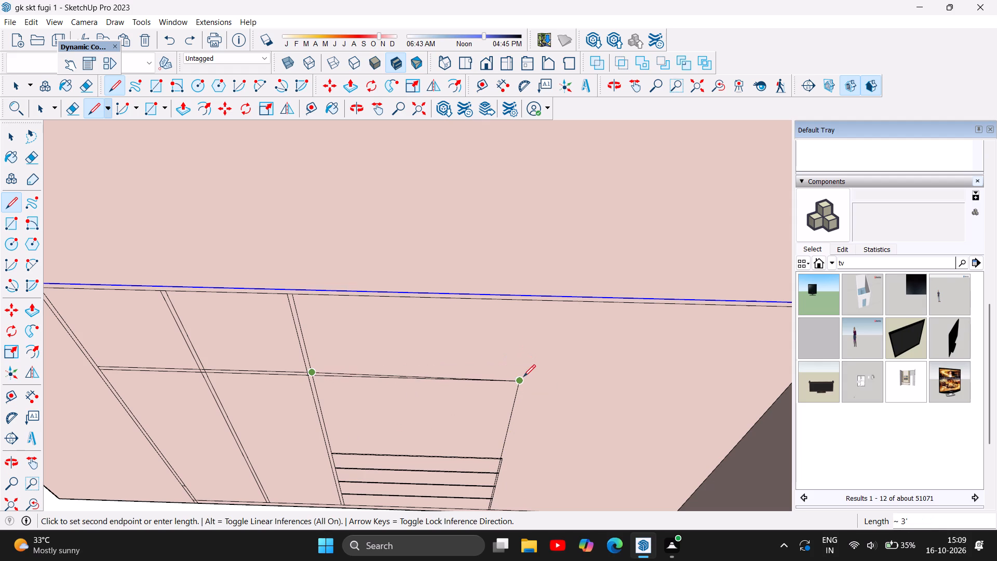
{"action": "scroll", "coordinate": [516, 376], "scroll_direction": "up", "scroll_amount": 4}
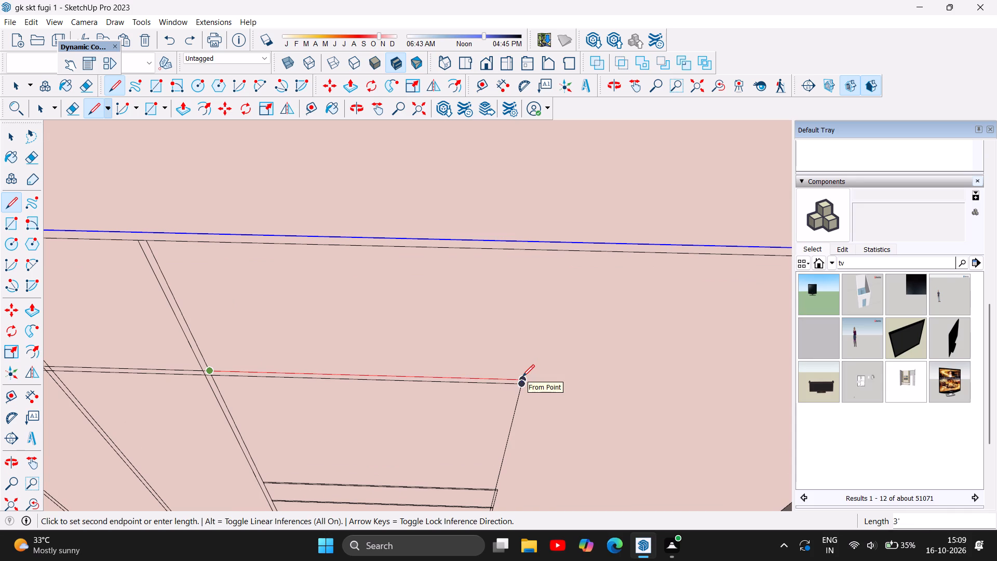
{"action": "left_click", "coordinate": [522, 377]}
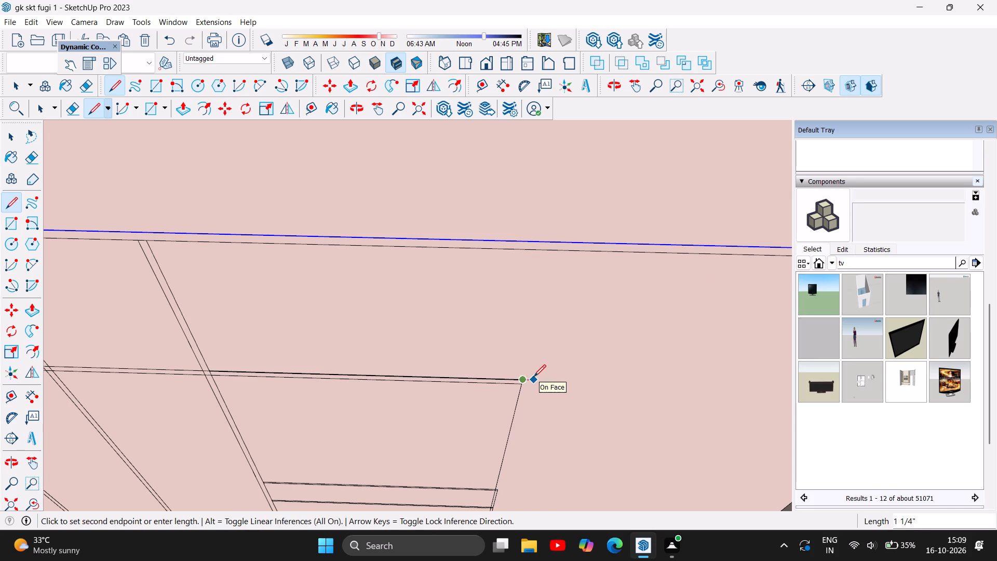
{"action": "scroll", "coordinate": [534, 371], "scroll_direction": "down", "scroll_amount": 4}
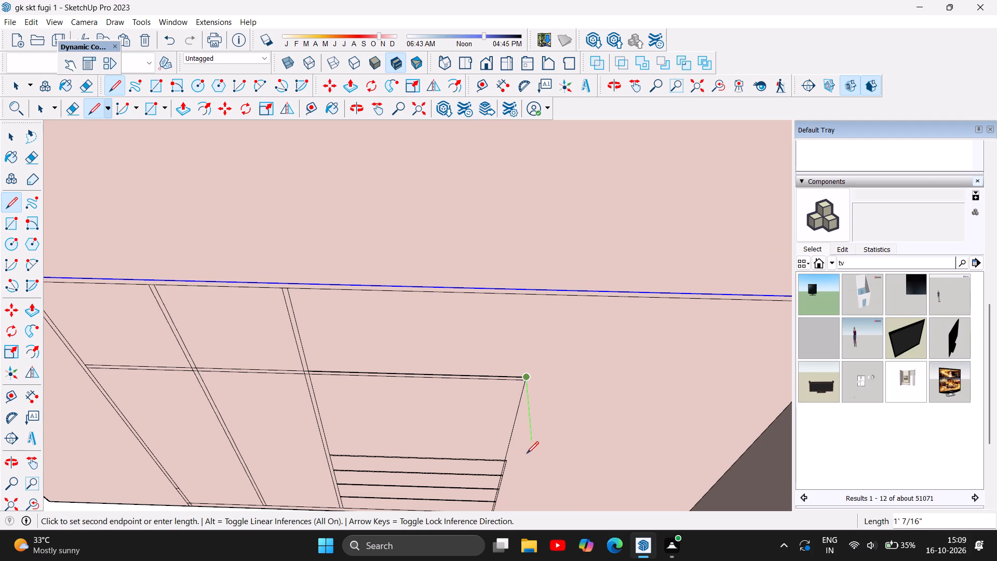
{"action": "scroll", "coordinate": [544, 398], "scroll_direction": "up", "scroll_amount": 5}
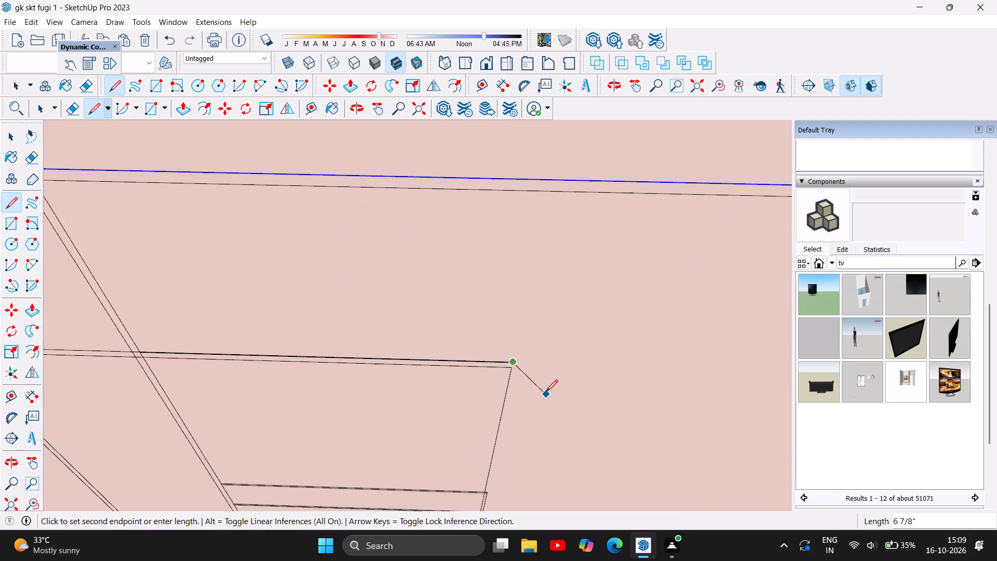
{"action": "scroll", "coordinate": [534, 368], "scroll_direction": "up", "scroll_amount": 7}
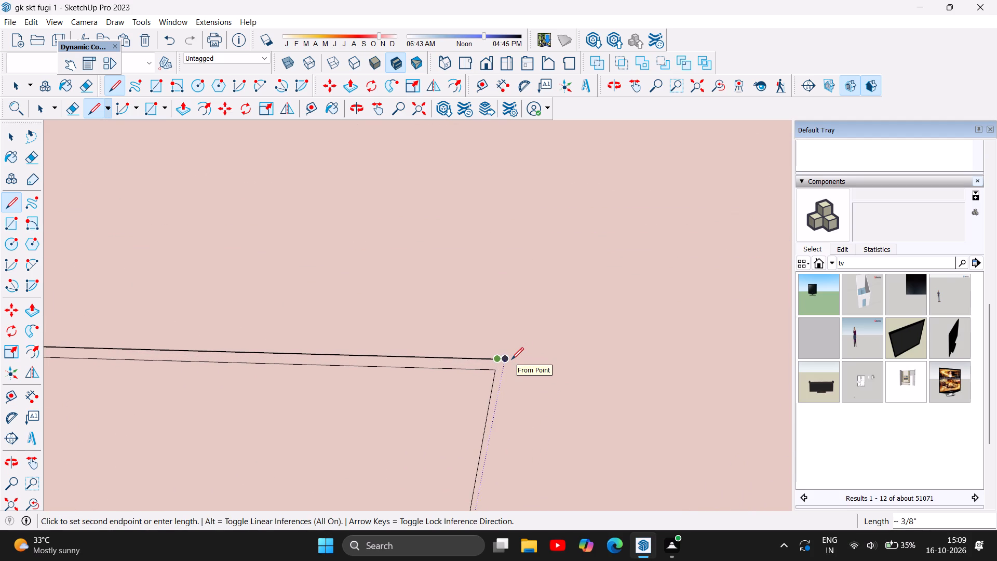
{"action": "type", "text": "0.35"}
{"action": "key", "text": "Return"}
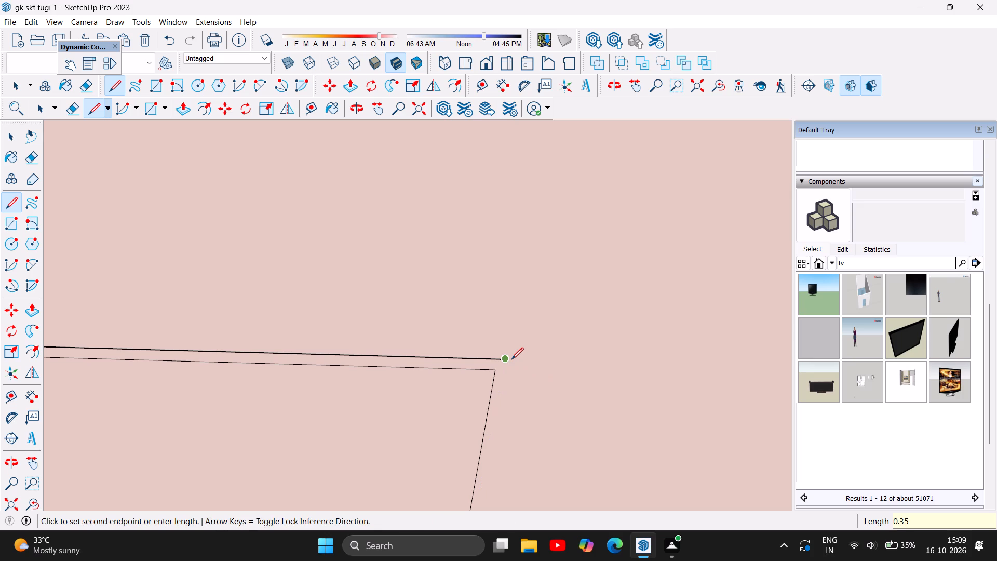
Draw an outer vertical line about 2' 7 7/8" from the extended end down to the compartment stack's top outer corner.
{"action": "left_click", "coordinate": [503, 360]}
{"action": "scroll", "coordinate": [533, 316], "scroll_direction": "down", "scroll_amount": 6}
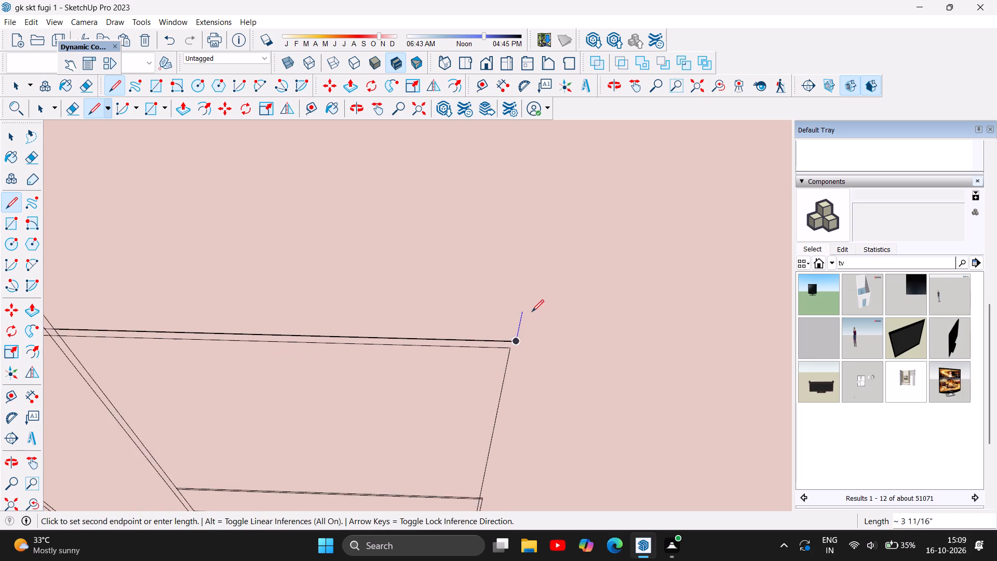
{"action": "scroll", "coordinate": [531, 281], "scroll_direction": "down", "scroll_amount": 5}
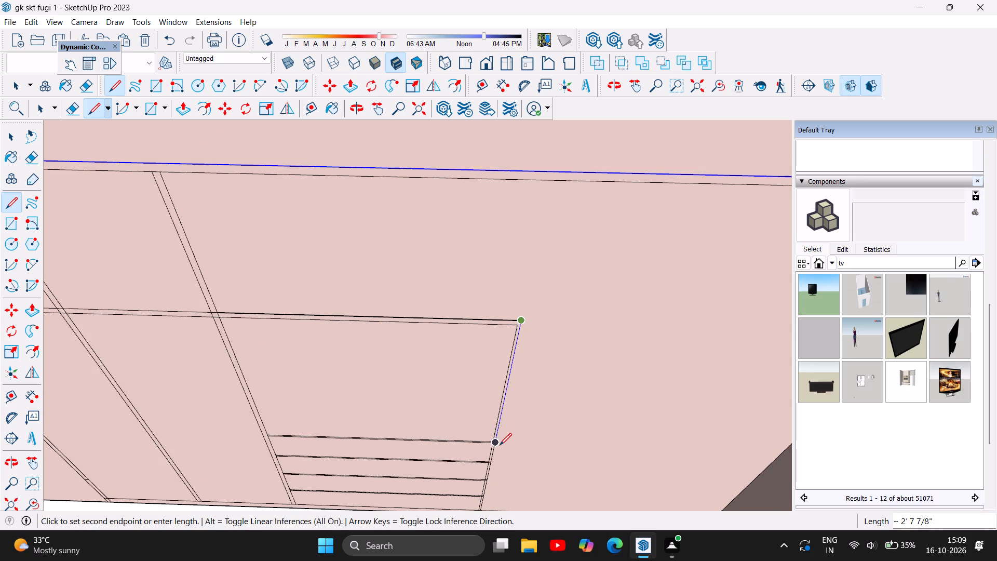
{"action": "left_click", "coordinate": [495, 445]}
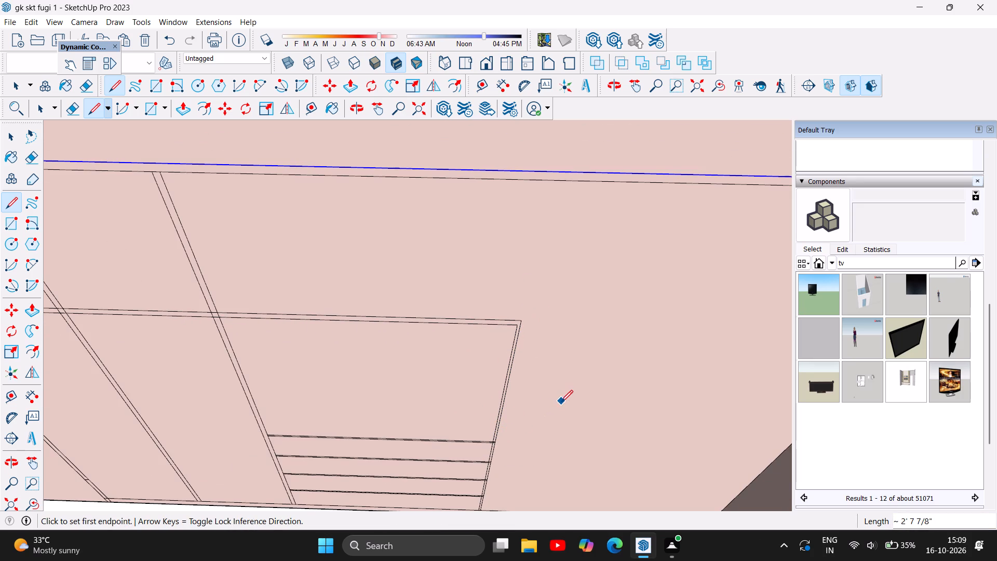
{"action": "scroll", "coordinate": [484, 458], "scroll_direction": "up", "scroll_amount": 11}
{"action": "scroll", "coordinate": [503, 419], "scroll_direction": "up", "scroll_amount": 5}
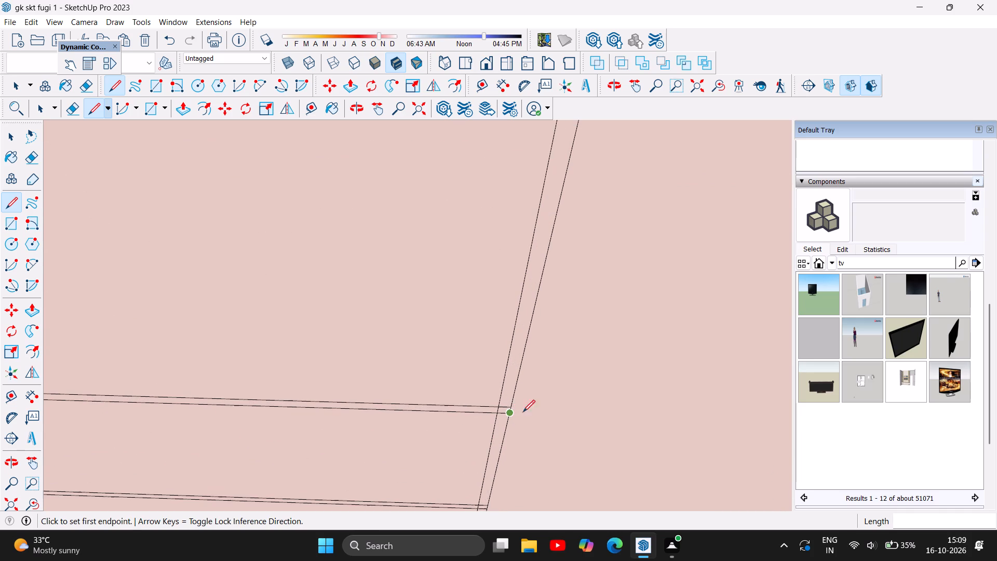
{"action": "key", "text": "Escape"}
Delete the open section's outline above the stack: both horizontal lines, the short corner extension and both vertical lines.
{"action": "left_click", "coordinate": [11, 132]}
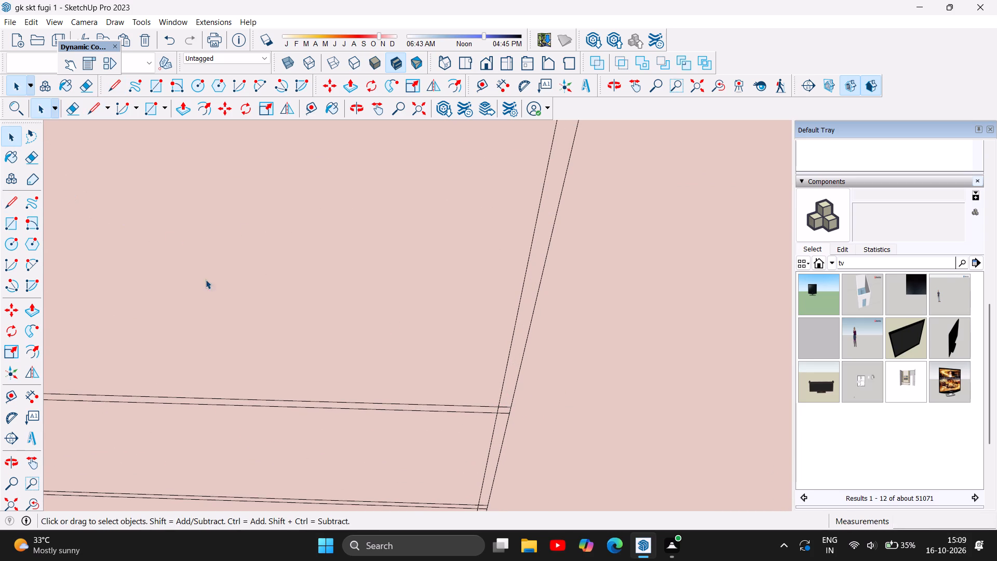
{"action": "scroll", "coordinate": [232, 297], "scroll_direction": "down", "scroll_amount": 5}
{"action": "scroll", "coordinate": [477, 367], "scroll_direction": "down", "scroll_amount": 16}
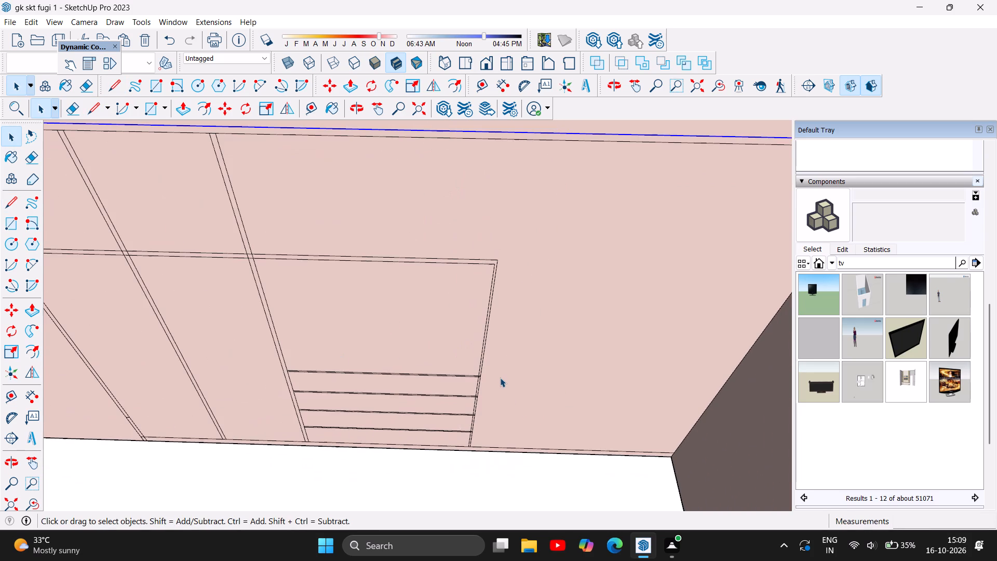
{"action": "scroll", "coordinate": [510, 383], "scroll_direction": "down", "scroll_amount": 3}
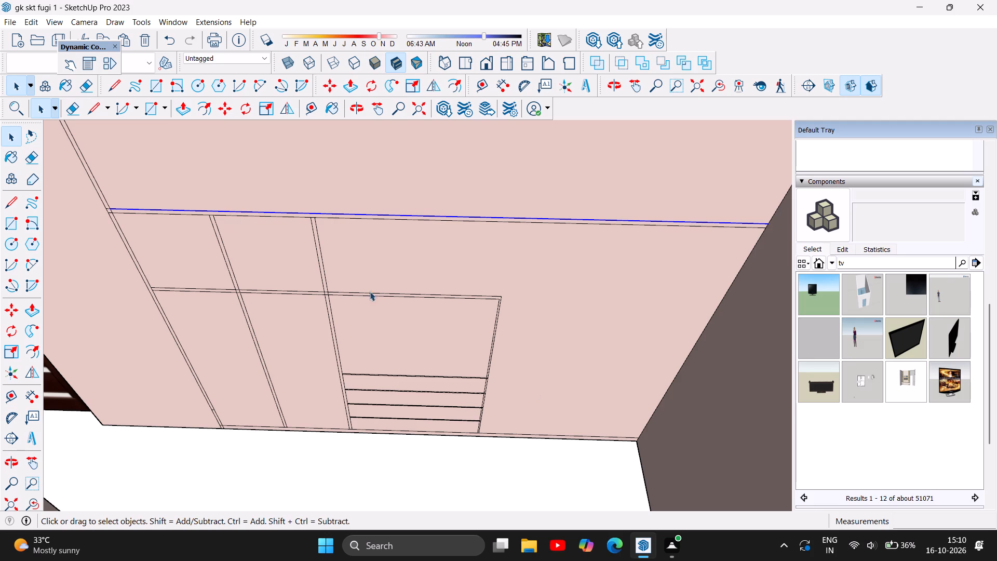
{"action": "scroll", "coordinate": [507, 284], "scroll_direction": "up", "scroll_amount": 7}
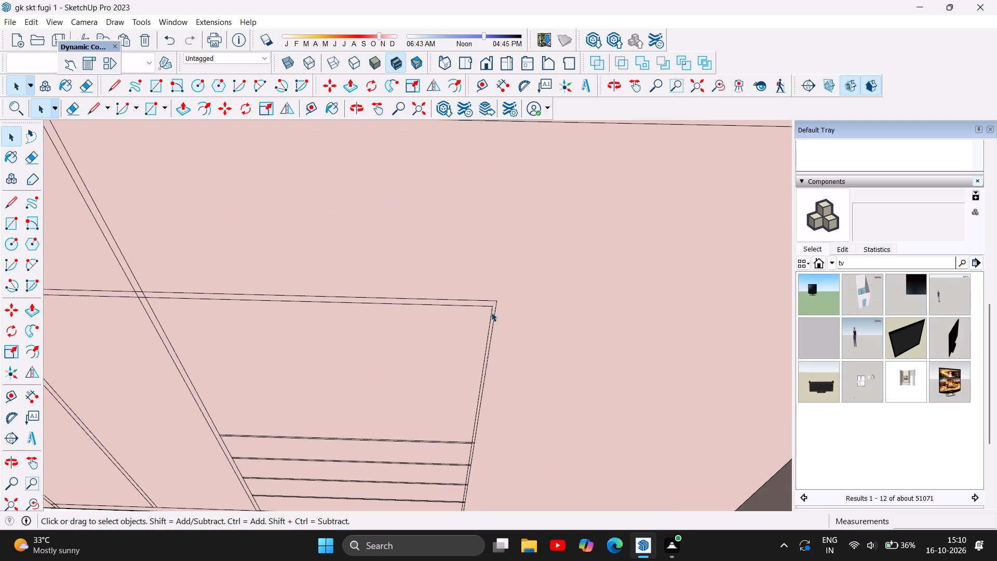
{"action": "left_click", "coordinate": [253, 295]}
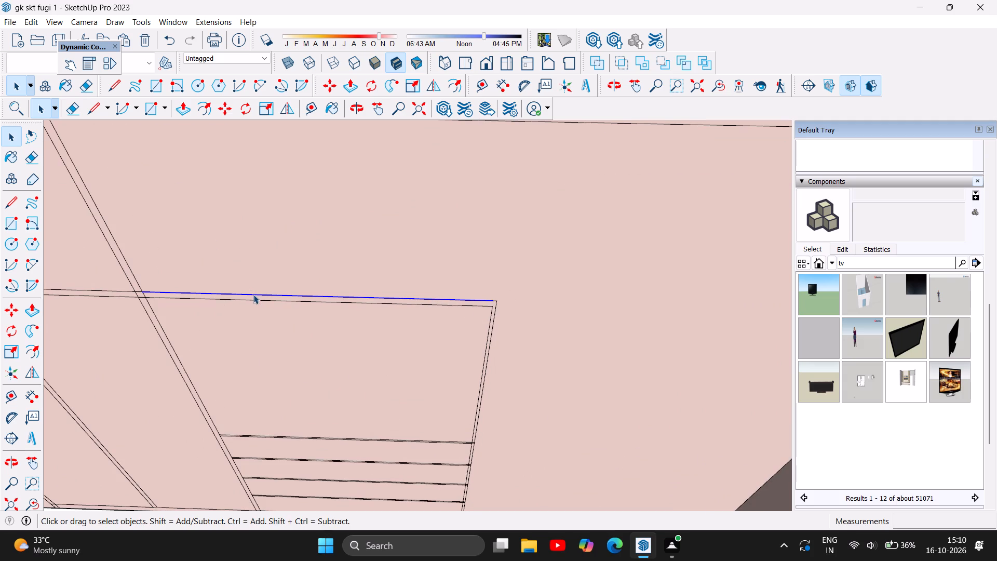
{"action": "key", "text": "Delete"}
{"action": "left_click", "coordinate": [235, 300]}
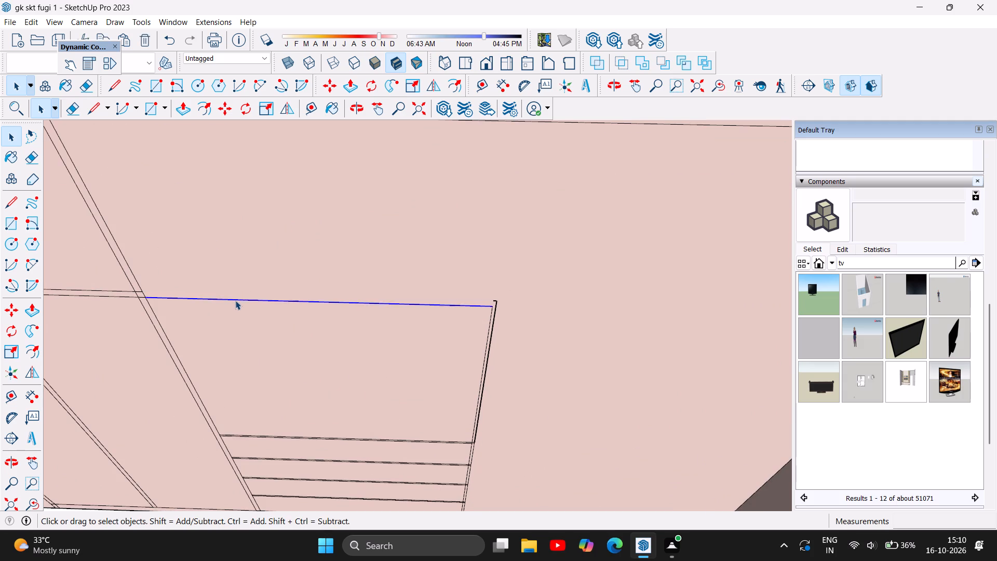
{"action": "key", "text": "Delete"}
{"action": "left_click", "coordinate": [495, 301]}
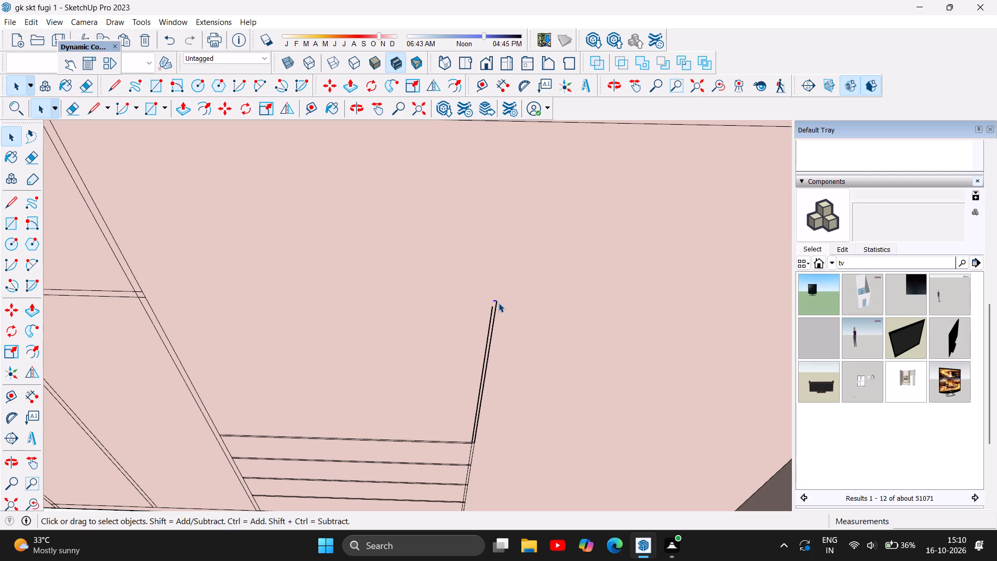
{"action": "key", "text": "Delete"}
{"action": "left_click", "coordinate": [490, 307]}
{"action": "left_click", "coordinate": [490, 314]}
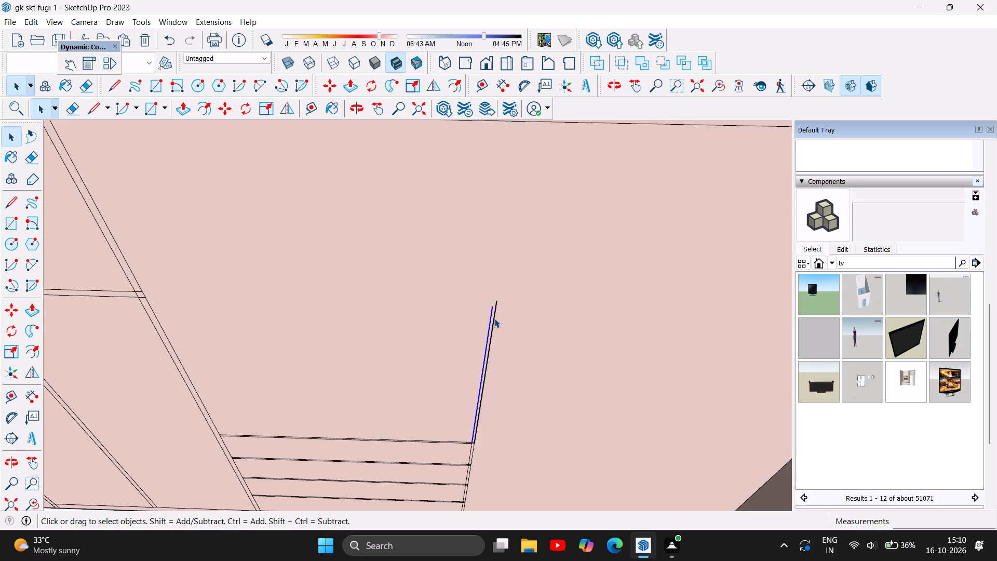
{"action": "key", "text": "Delete"}
{"action": "left_click", "coordinate": [494, 311]}
{"action": "key", "text": "Delete"}
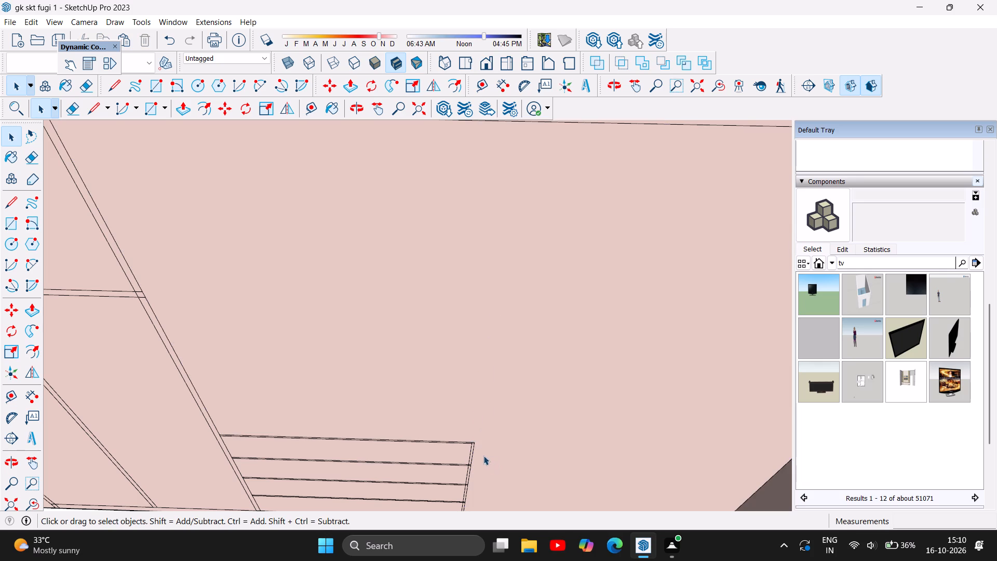
Draw a vertical line about 4' 4 5/8" from the stack's top outer corner up to the lower line of the top rail.
{"action": "scroll", "coordinate": [480, 453], "scroll_direction": "up", "scroll_amount": 3}
{"action": "scroll", "coordinate": [490, 455], "scroll_direction": "down", "scroll_amount": 5}
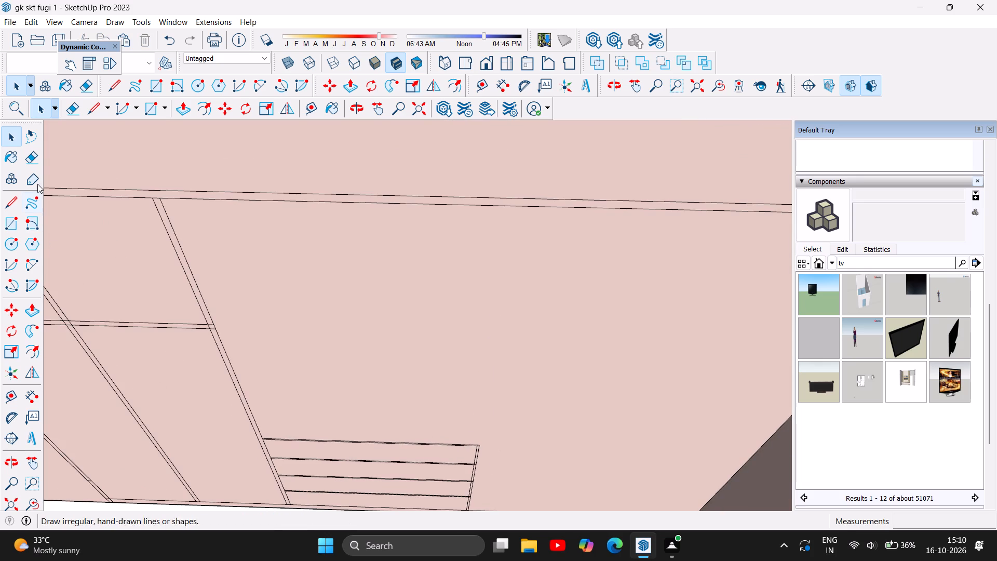
{"action": "left_click", "coordinate": [12, 195]}
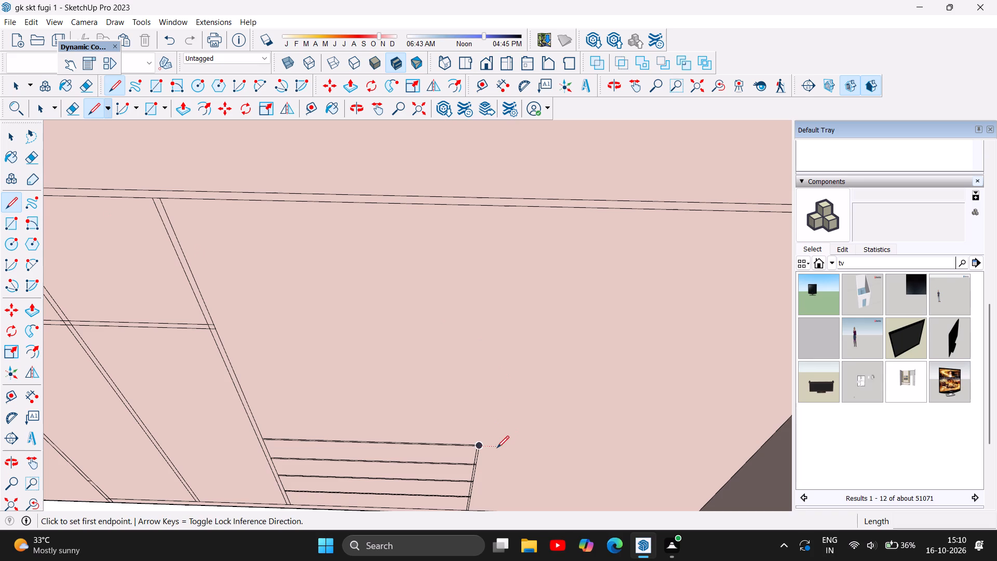
{"action": "scroll", "coordinate": [478, 450], "scroll_direction": "up", "scroll_amount": 13}
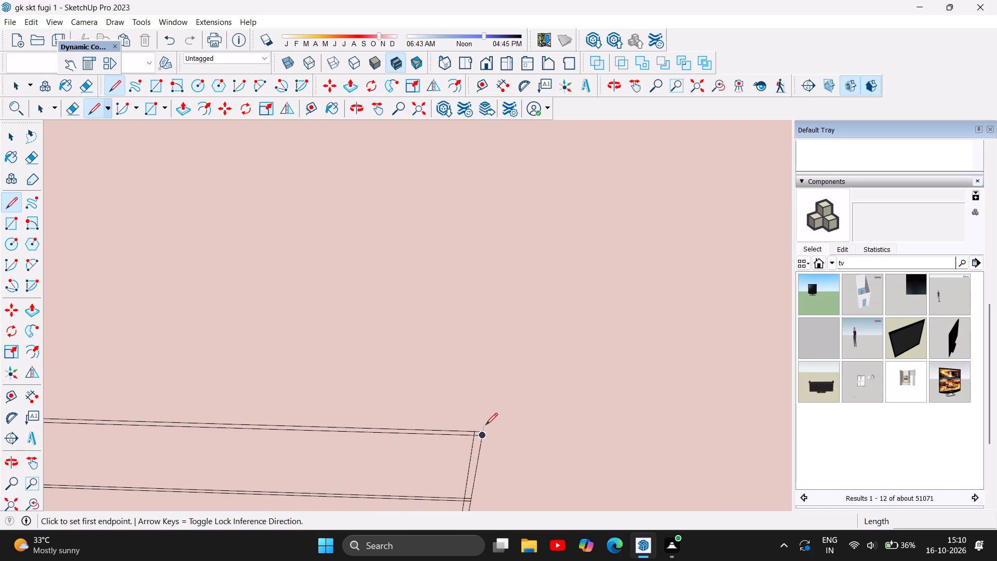
{"action": "left_click", "coordinate": [482, 430]}
{"action": "scroll", "coordinate": [494, 372], "scroll_direction": "down", "scroll_amount": 12}
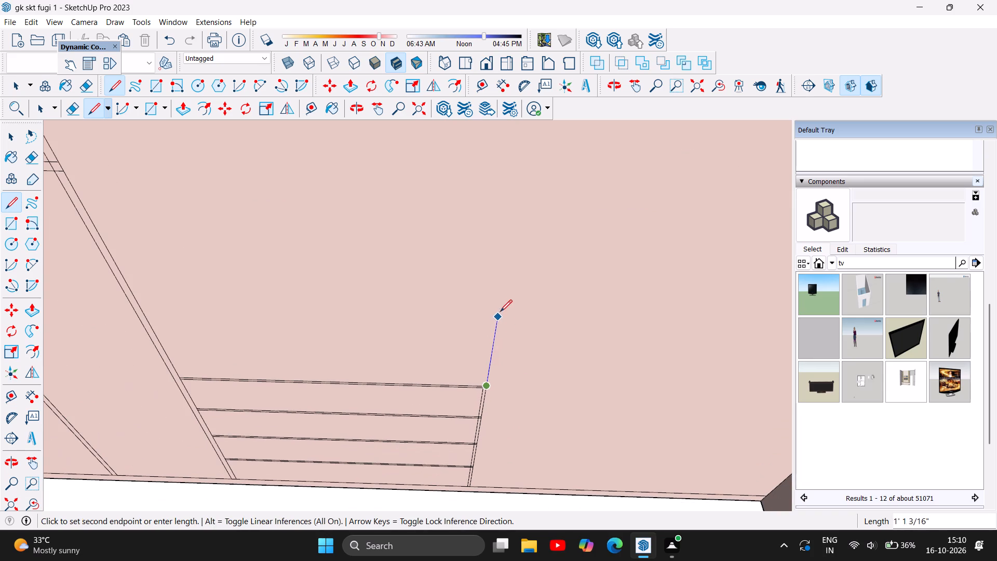
{"action": "scroll", "coordinate": [504, 295], "scroll_direction": "down", "scroll_amount": 9}
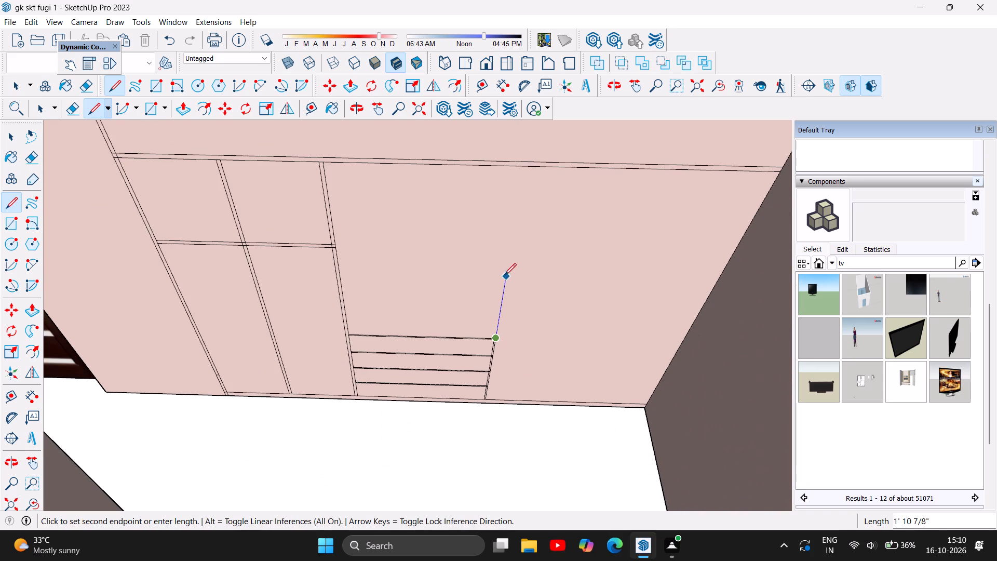
{"action": "left_click", "coordinate": [522, 167]}
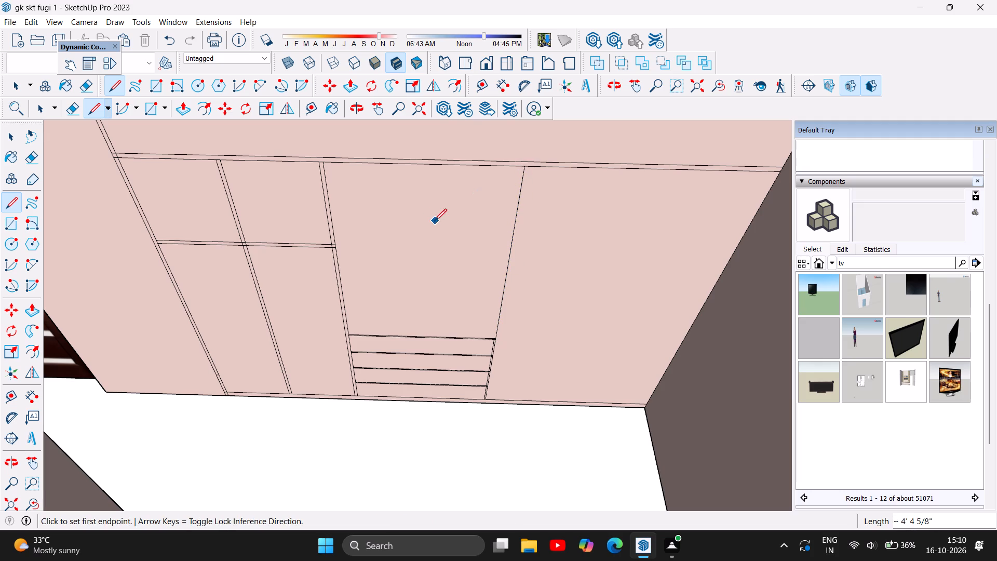
Draw a parallel inner vertical line about 4' 4 5/8" from the stack's top inner corner up to the top rail's lower line.
{"action": "scroll", "coordinate": [491, 330], "scroll_direction": "up", "scroll_amount": 15}
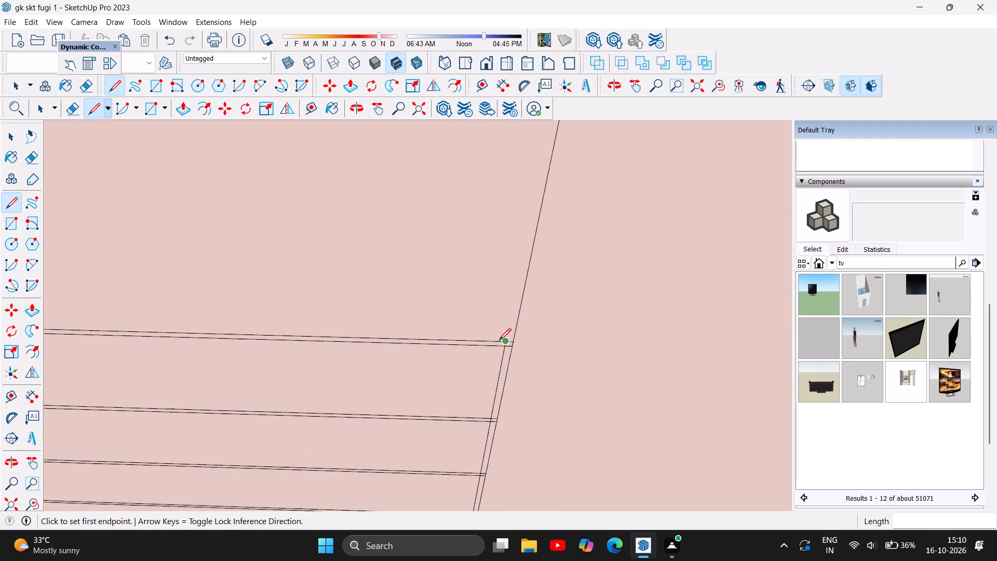
{"action": "scroll", "coordinate": [499, 340], "scroll_direction": "up", "scroll_amount": 1}
{"action": "left_click", "coordinate": [506, 343]}
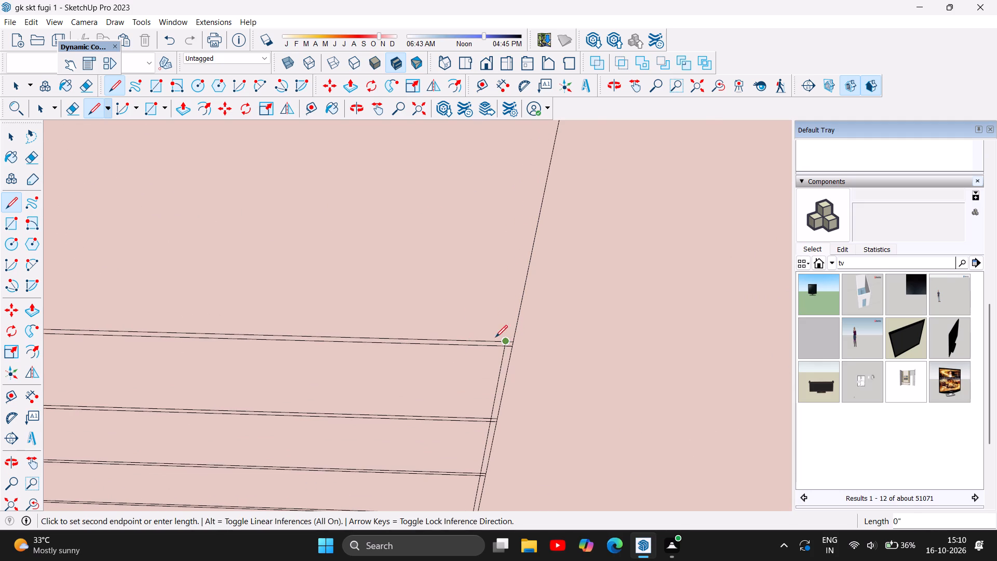
{"action": "scroll", "coordinate": [483, 343], "scroll_direction": "down", "scroll_amount": 11}
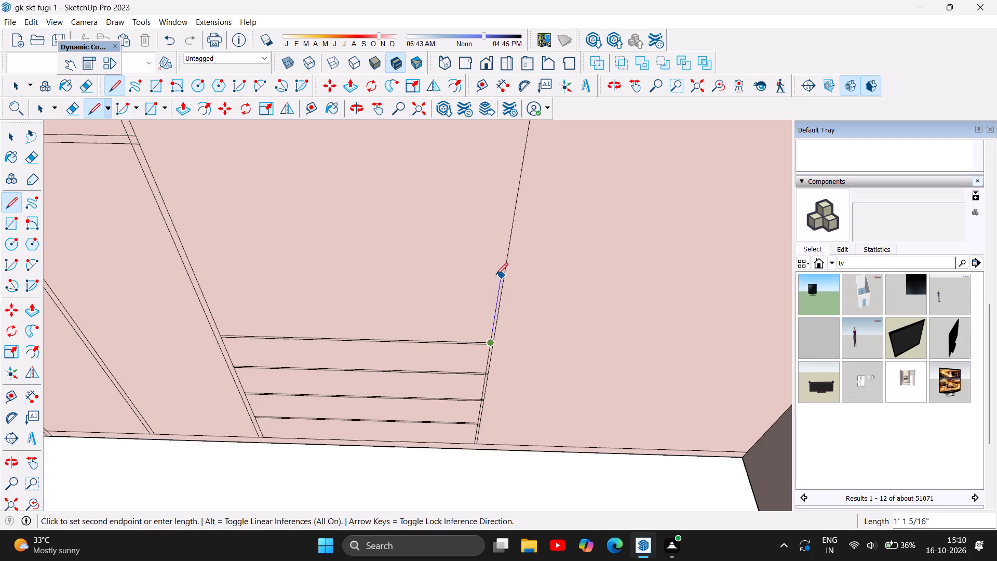
{"action": "scroll", "coordinate": [498, 275], "scroll_direction": "down", "scroll_amount": 12}
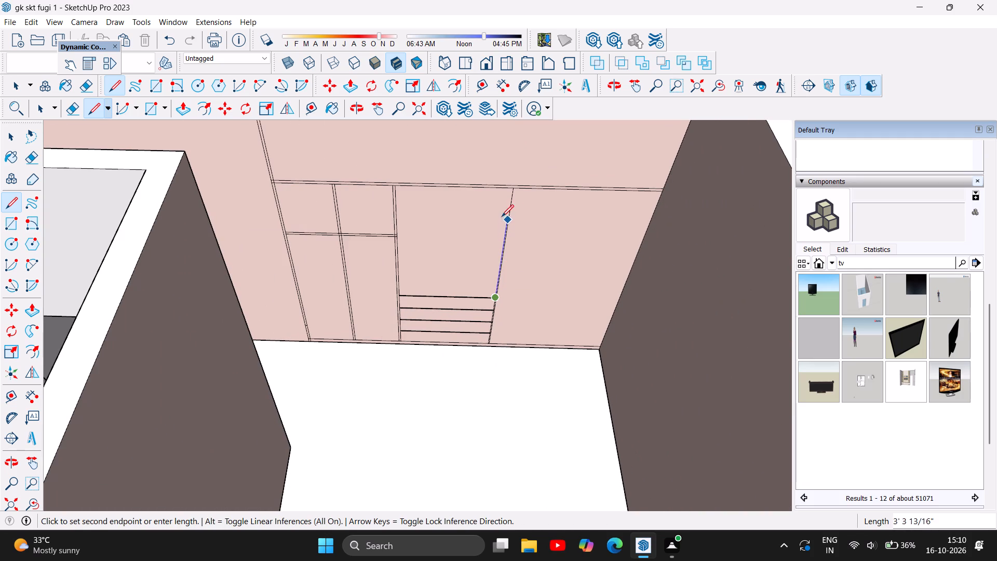
{"action": "scroll", "coordinate": [508, 191], "scroll_direction": "up", "scroll_amount": 4}
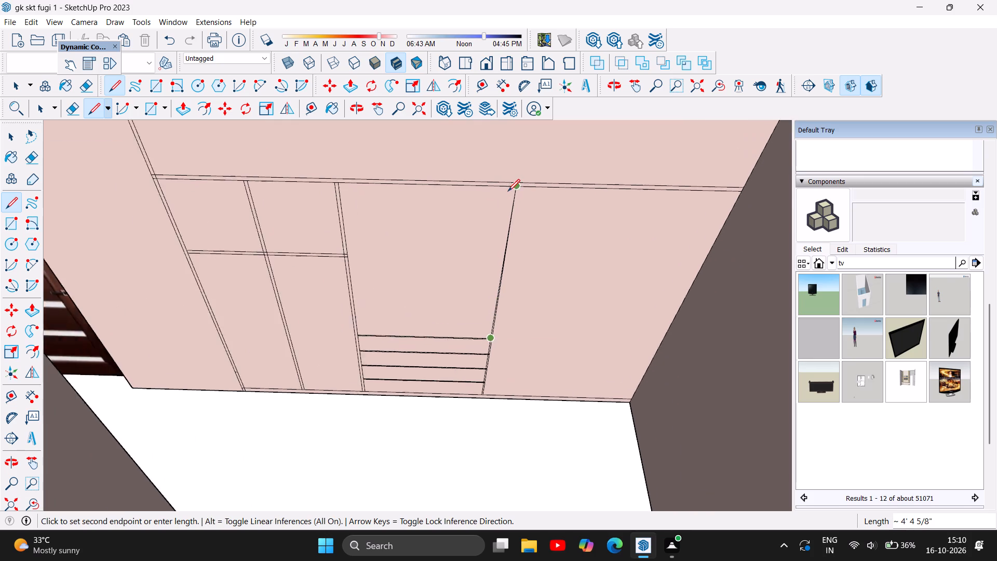
{"action": "scroll", "coordinate": [508, 191], "scroll_direction": "up", "scroll_amount": 8}
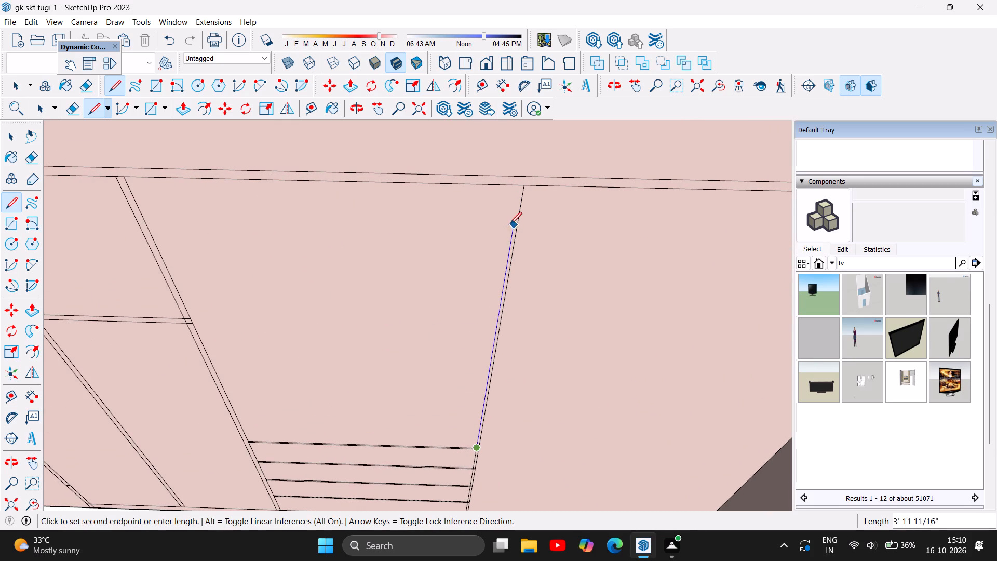
{"action": "left_click", "coordinate": [515, 186]}
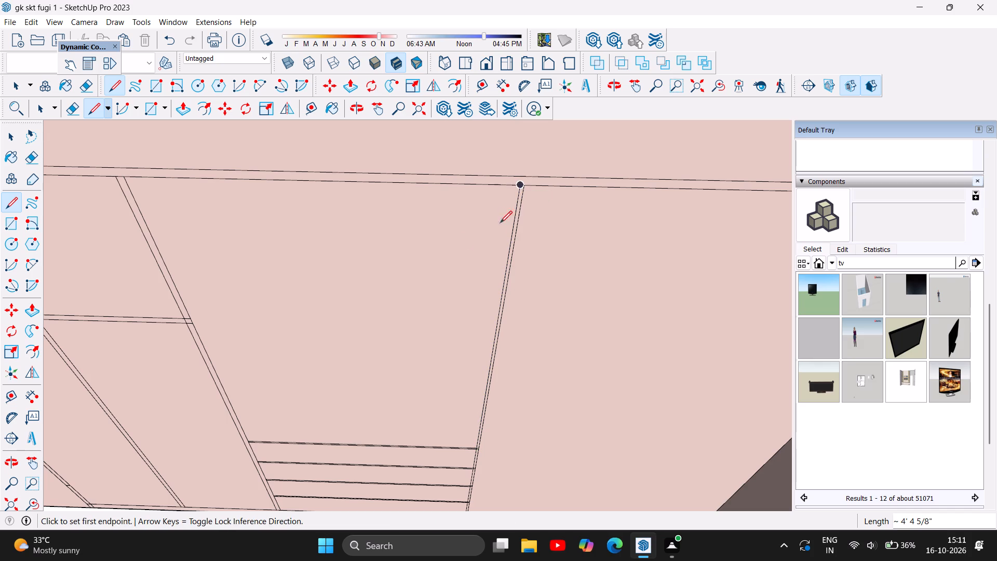
Examine the whole cabinet layout on the pink wall.
{"action": "scroll", "coordinate": [513, 219], "scroll_direction": "down", "scroll_amount": 5}
{"action": "scroll", "coordinate": [535, 364], "scroll_direction": "down", "scroll_amount": 6}
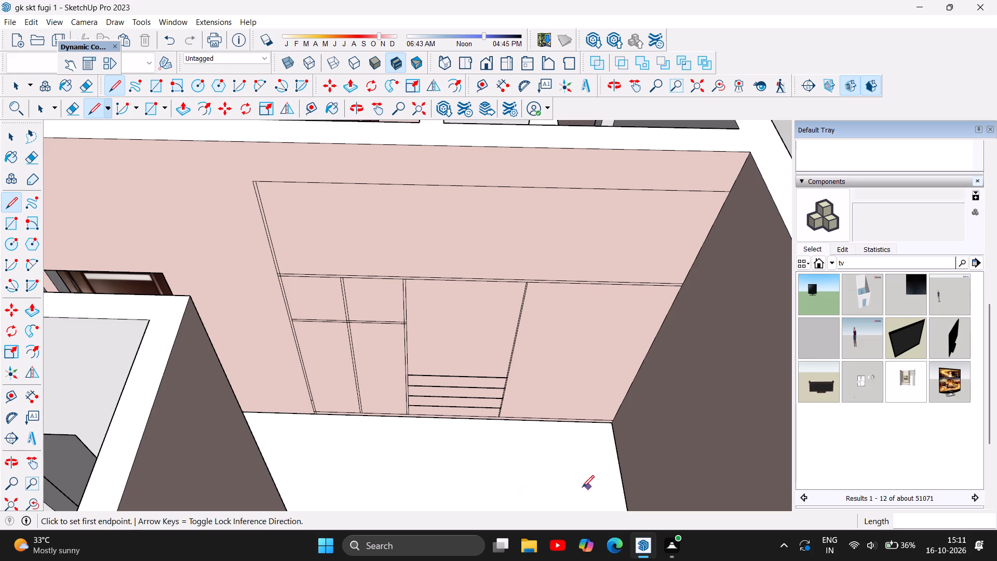
{"action": "scroll", "coordinate": [351, 304], "scroll_direction": "down", "scroll_amount": 5}
{"action": "scroll", "coordinate": [488, 417], "scroll_direction": "up", "scroll_amount": 3}
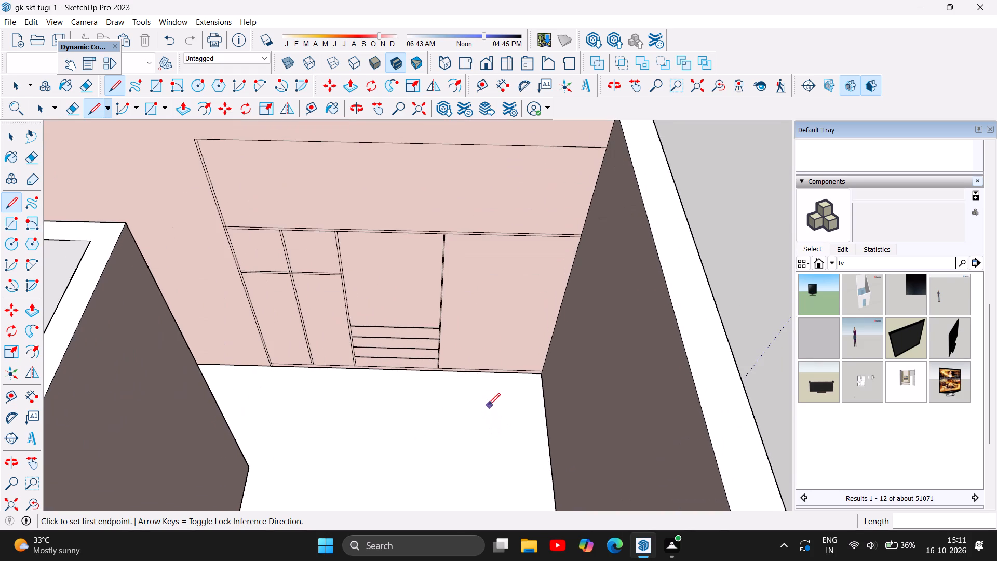
{"action": "scroll", "coordinate": [474, 358], "scroll_direction": "up", "scroll_amount": 5}
{"action": "scroll", "coordinate": [500, 439], "scroll_direction": "down", "scroll_amount": 3}
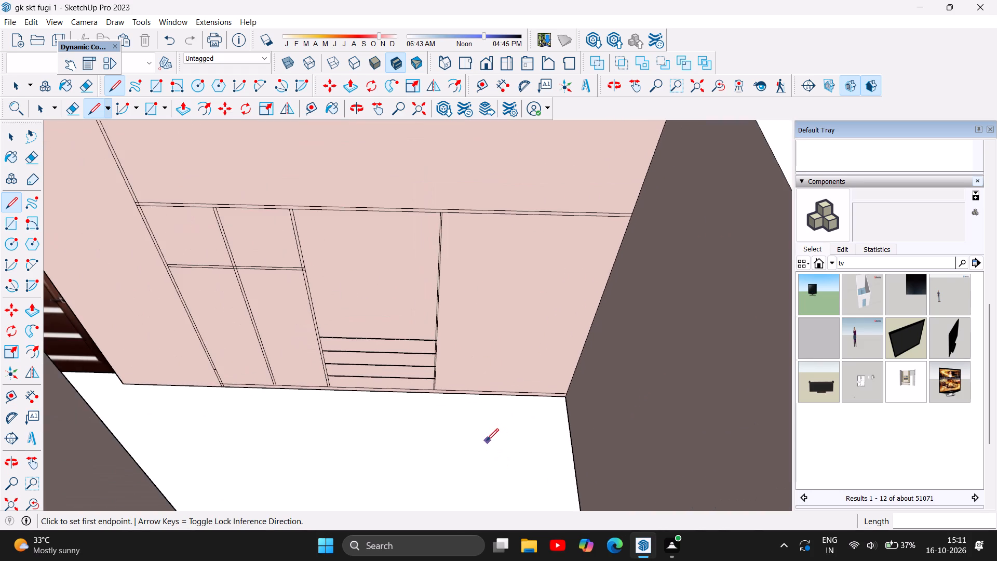
{"action": "scroll", "coordinate": [487, 440], "scroll_direction": "down", "scroll_amount": 3}
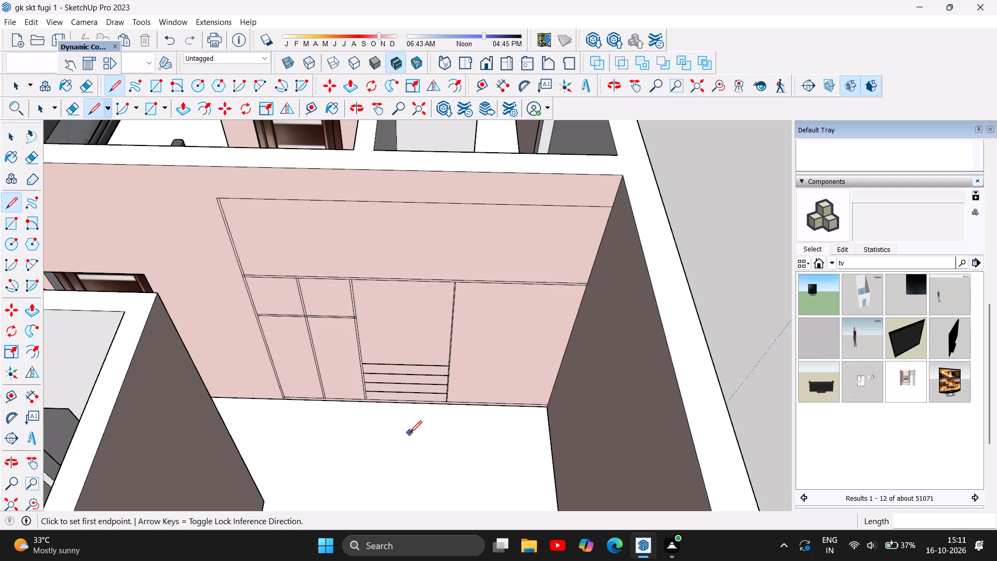
{"action": "scroll", "coordinate": [307, 406], "scroll_direction": "up", "scroll_amount": 5}
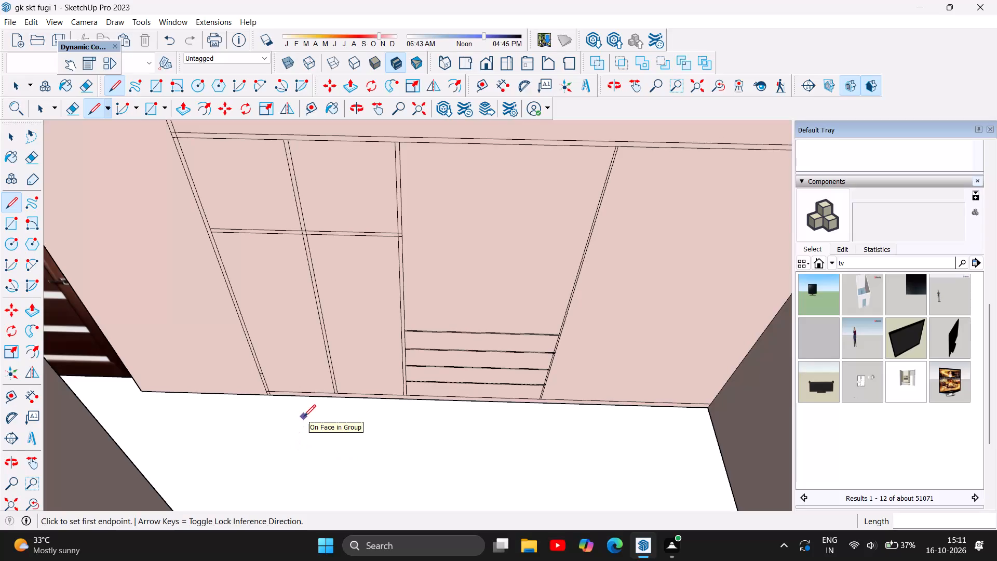
{"action": "scroll", "coordinate": [297, 417], "scroll_direction": "down", "scroll_amount": 4}
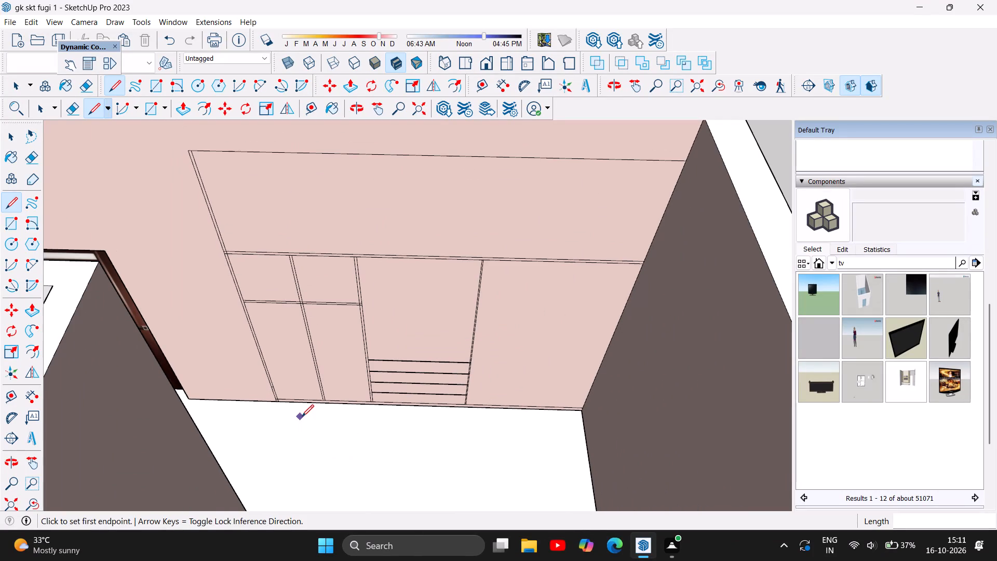
{"action": "scroll", "coordinate": [347, 422], "scroll_direction": "down", "scroll_amount": 1}
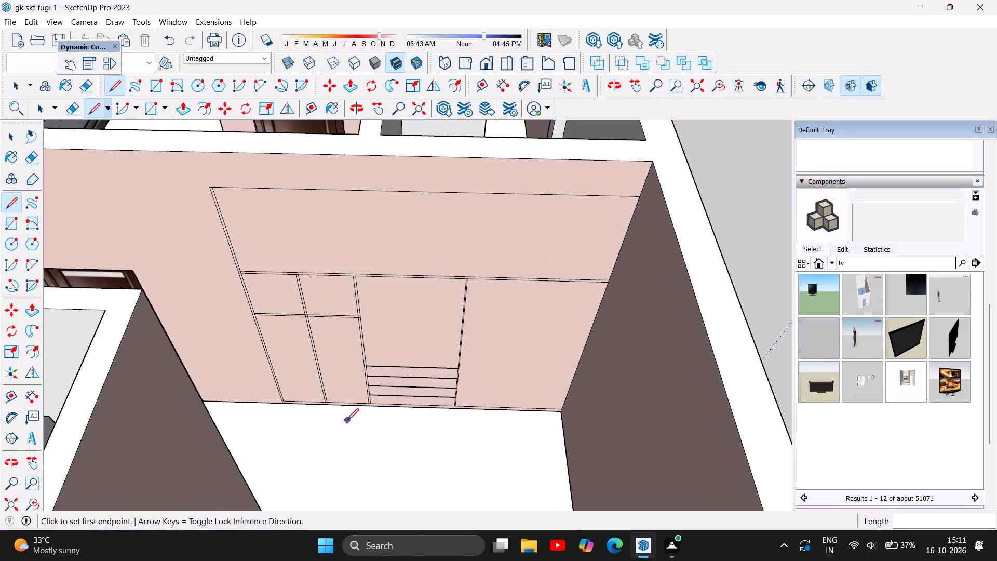
{"action": "scroll", "coordinate": [347, 420], "scroll_direction": "down", "scroll_amount": 2}
{"action": "scroll", "coordinate": [347, 419], "scroll_direction": "up", "scroll_amount": 1}
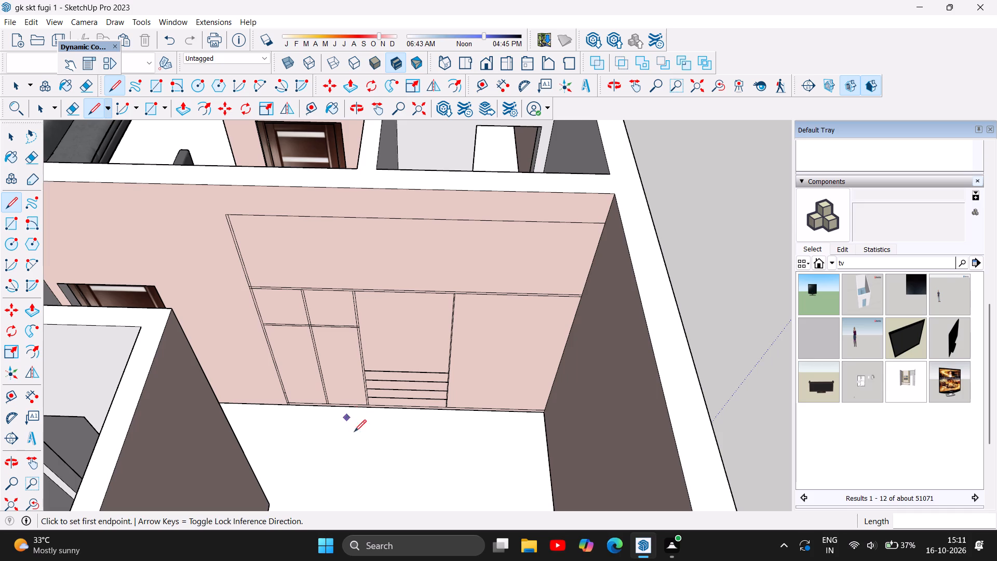
{"action": "key", "text": "Escape"}
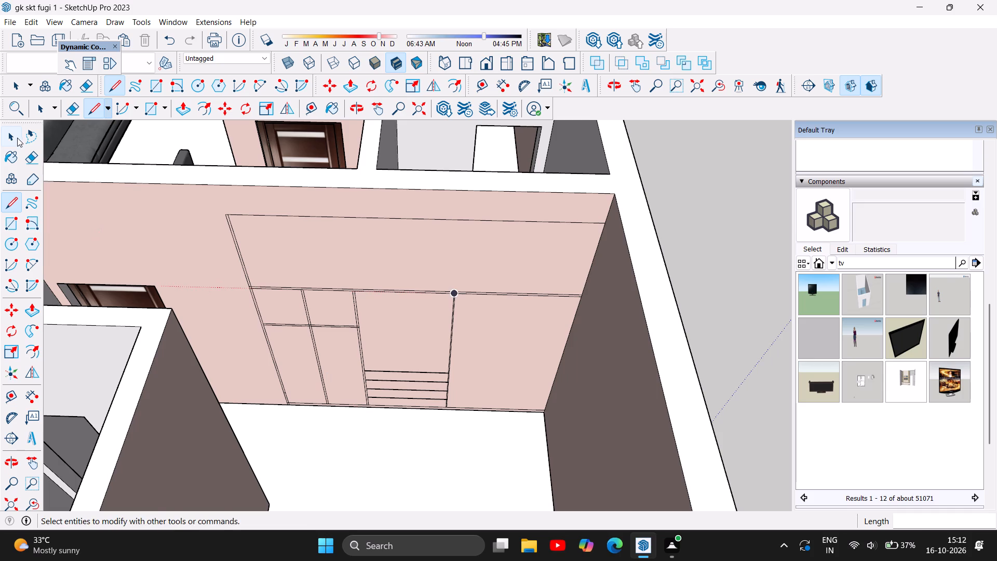
Lasso-select the complete cabinet layout on the pink wall, including all its lines and faces.
{"action": "left_click", "coordinate": [18, 134]}
{"action": "left_click", "coordinate": [34, 136]}
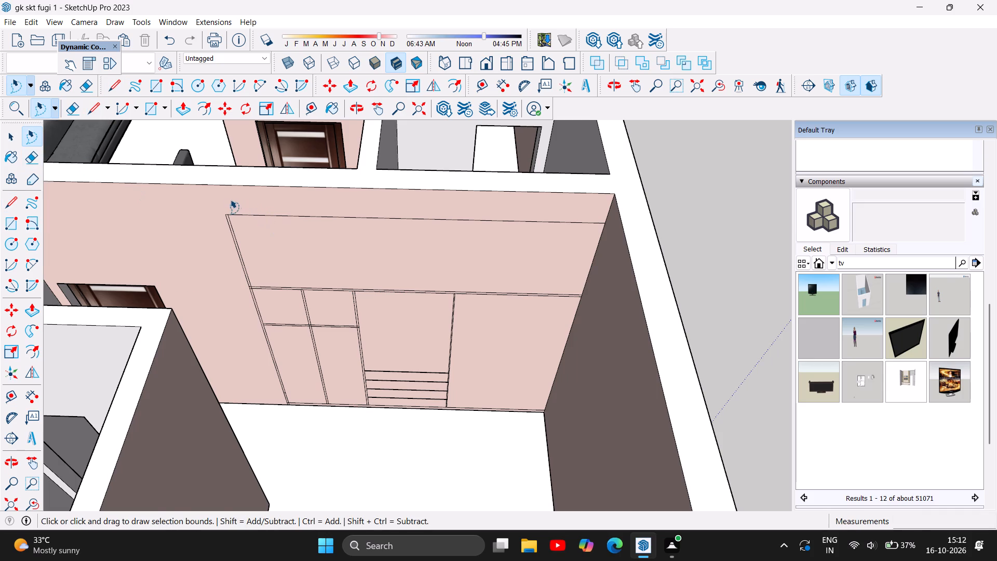
{"action": "left_click_drag", "start_coordinate": [197, 196], "coordinate": [445, 216]}
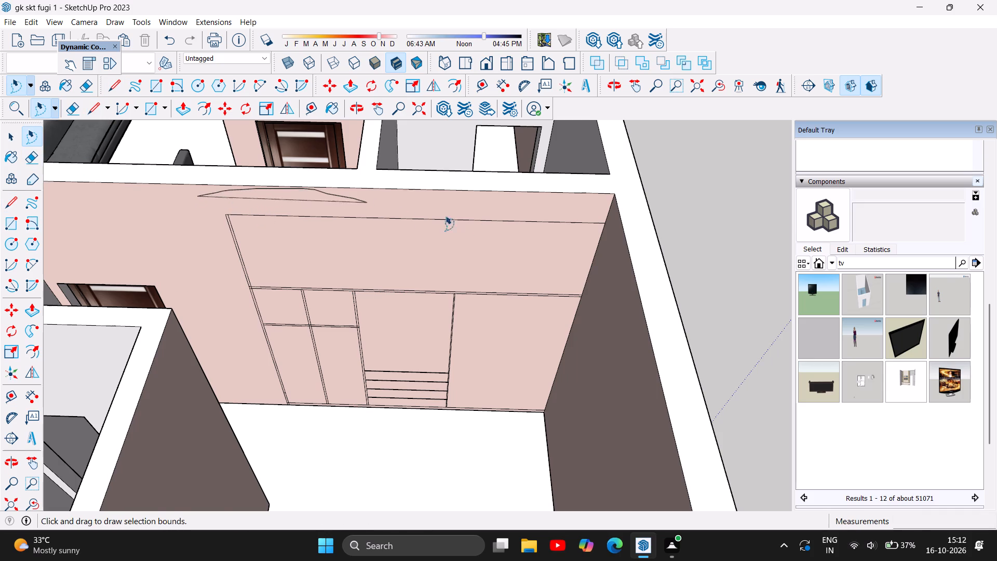
{"action": "left_click_drag", "start_coordinate": [445, 216], "coordinate": [614, 233]}
{"action": "left_click_drag", "start_coordinate": [617, 242], "coordinate": [621, 286]}
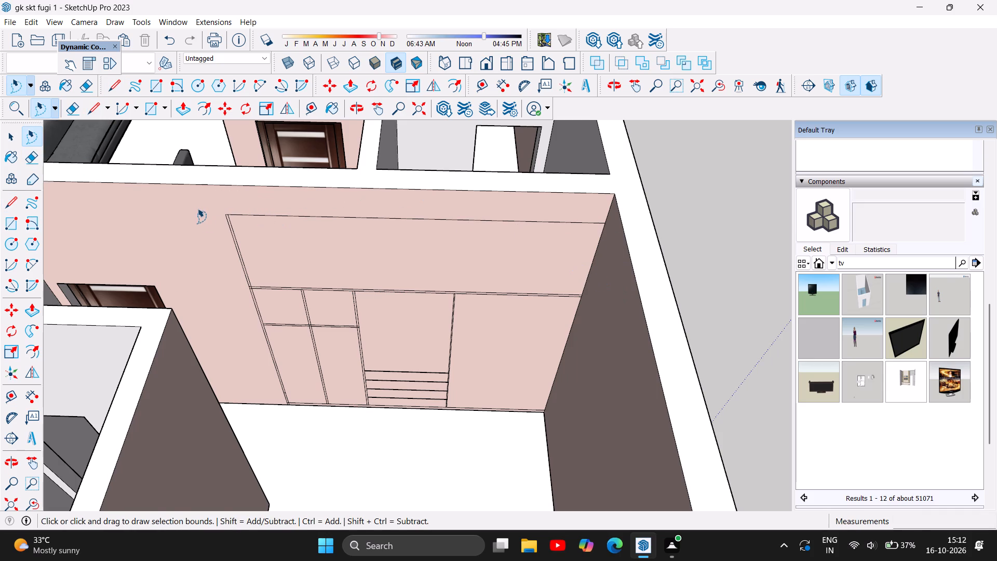
{"action": "left_click_drag", "start_coordinate": [194, 198], "coordinate": [611, 214]}
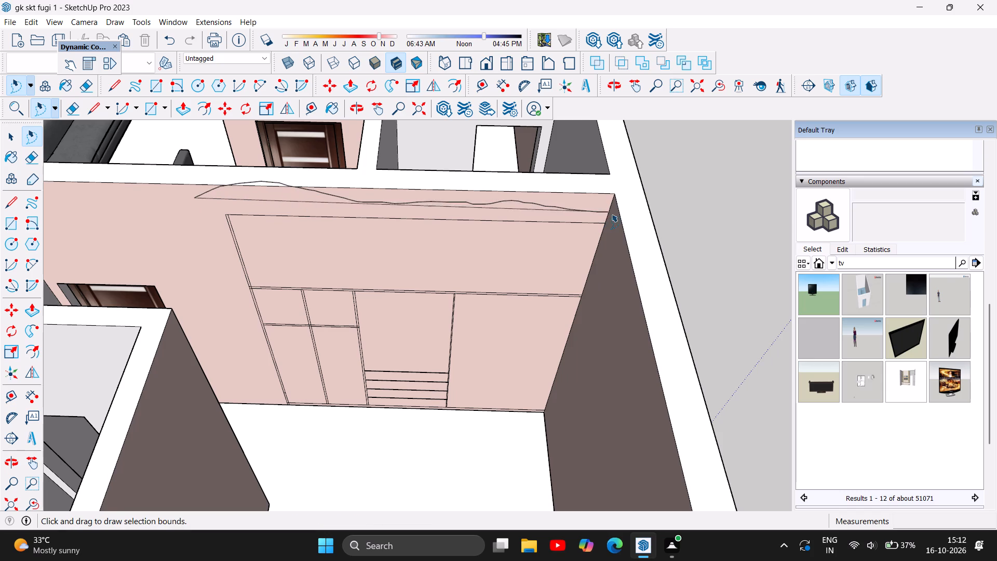
{"action": "left_click_drag", "start_coordinate": [611, 214], "coordinate": [342, 452]}
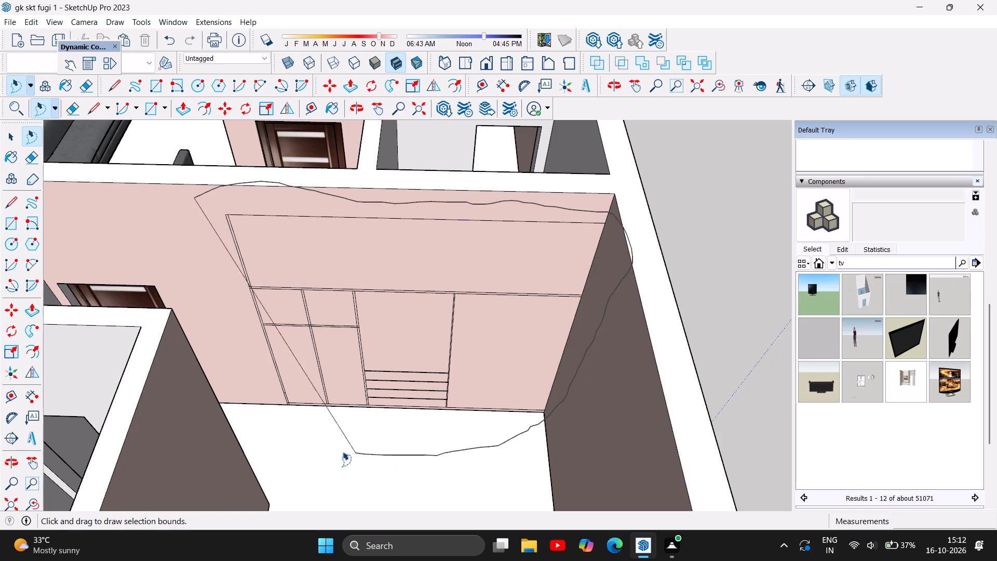
{"action": "left_click_drag", "start_coordinate": [342, 452], "coordinate": [265, 430]}
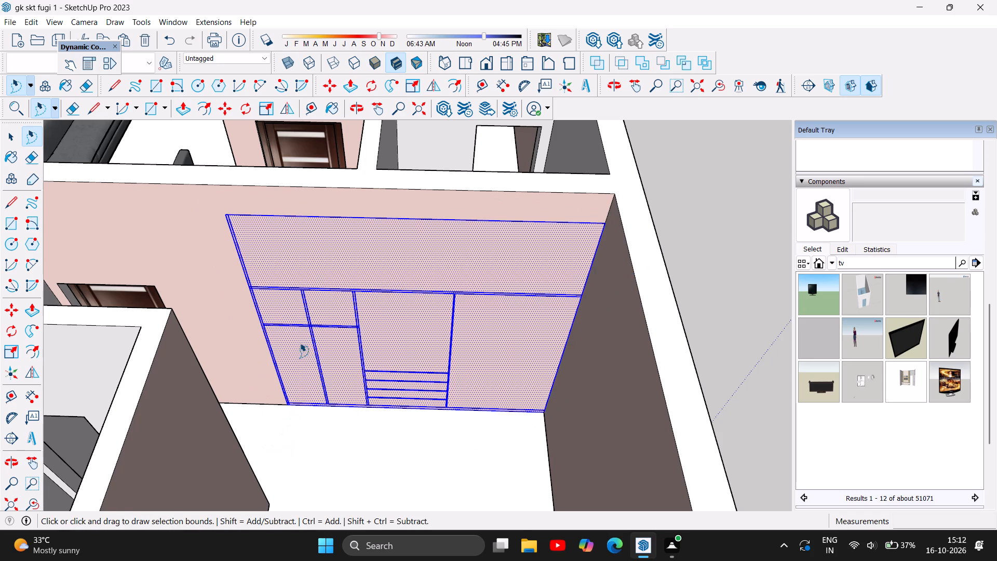
{"action": "right_click", "coordinate": [300, 343]}
{"action": "left_click", "coordinate": [300, 343]}
Try to move the selected layout from its top outer corner, and undo the two vertical lines above the compartment stack.
{"action": "left_click", "coordinate": [329, 86]}
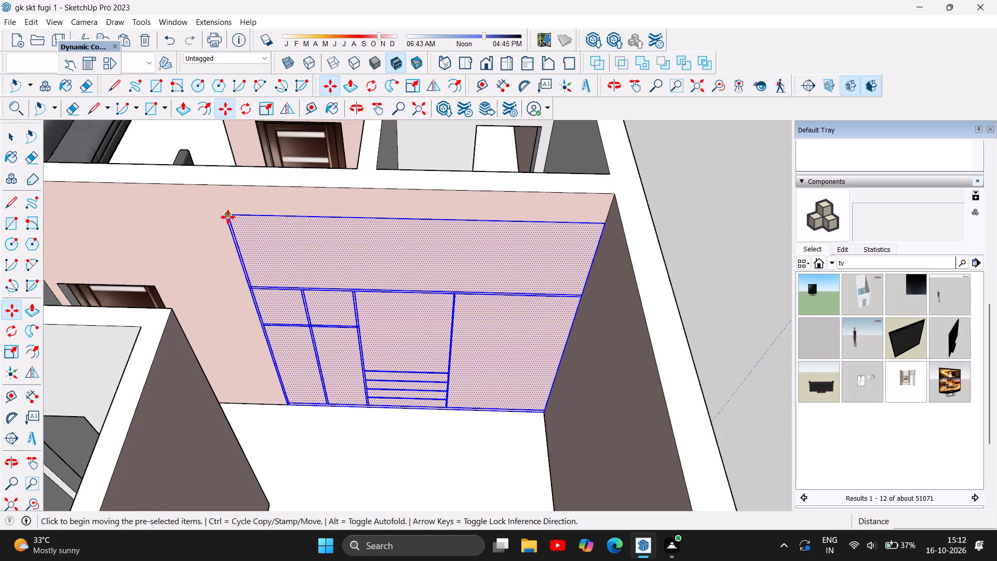
{"action": "left_click", "coordinate": [228, 217]}
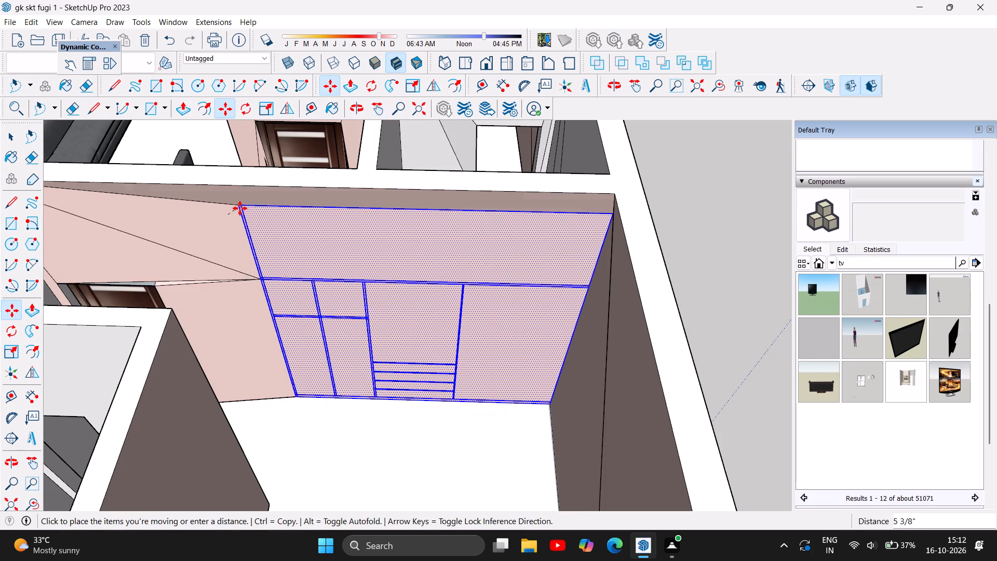
{"action": "key", "text": "ctrl+z"}
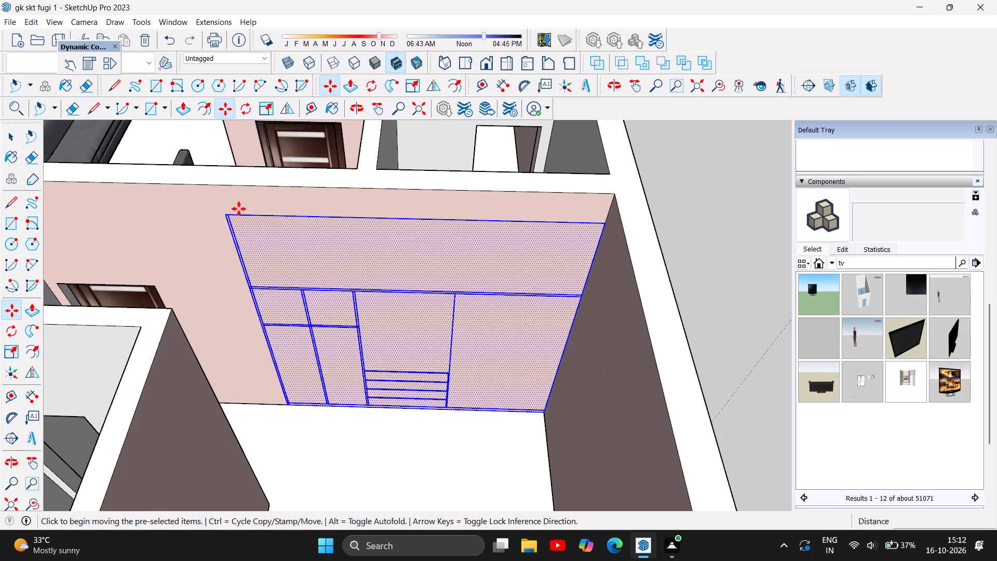
{"action": "left_click", "coordinate": [228, 222]}
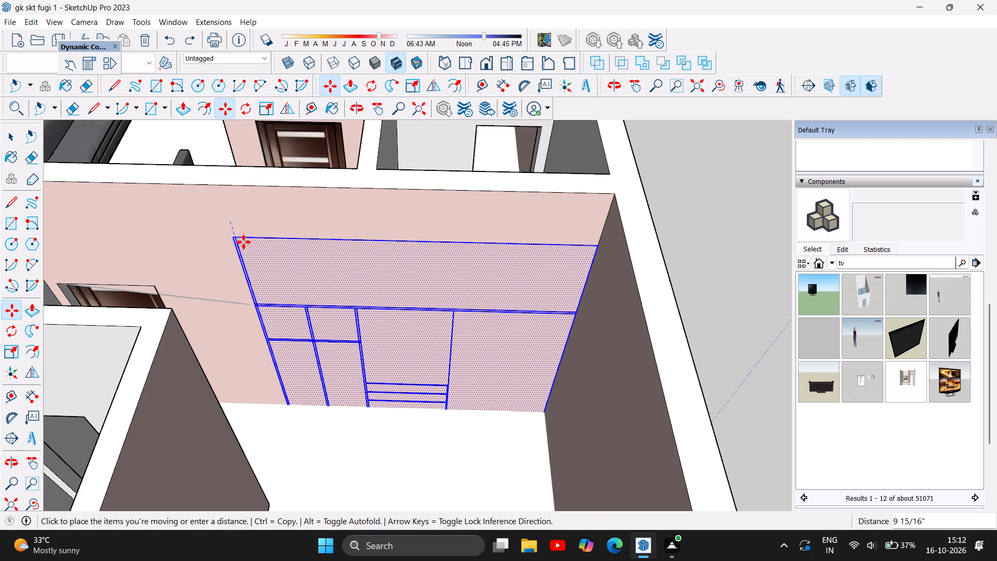
{"action": "key", "text": "ctrl+z"}
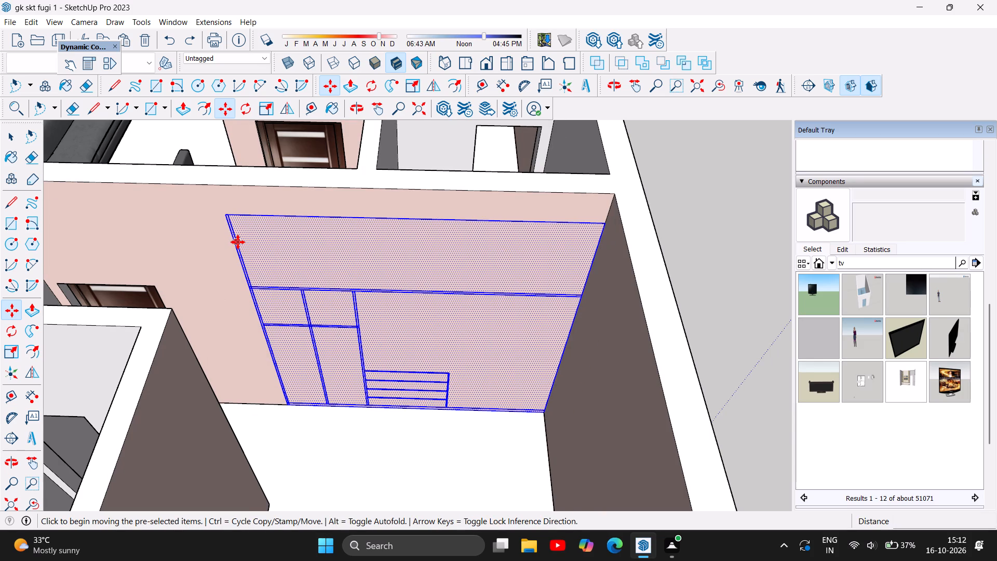
Copy the selected cabinet layout and paste it onto the empty ground outside the house.
{"action": "key", "text": "ctrl+c"}
{"action": "scroll", "coordinate": [183, 275], "scroll_direction": "down", "scroll_amount": 5}
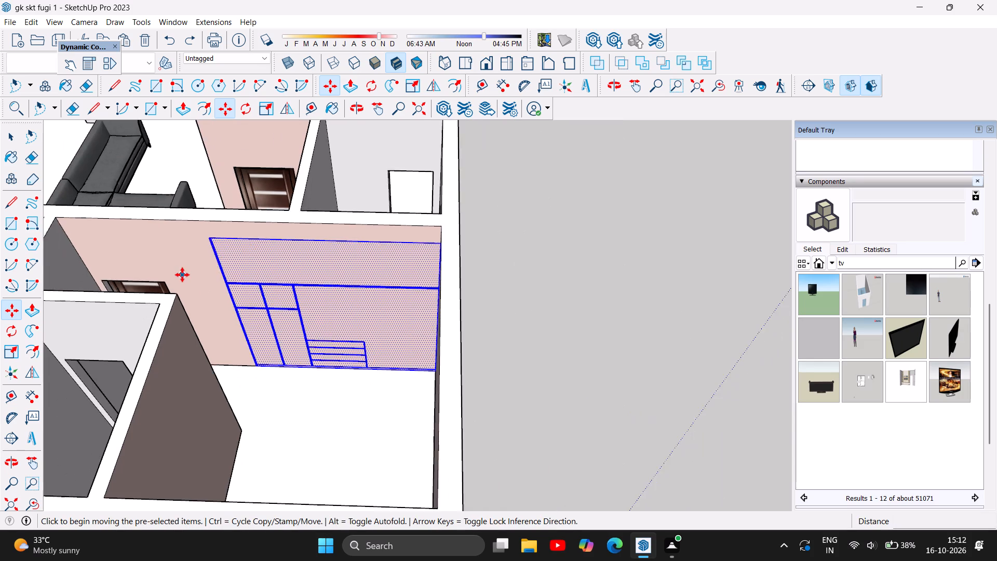
{"action": "scroll", "coordinate": [182, 276], "scroll_direction": "down", "scroll_amount": 5}
{"action": "key", "text": "ctrl+v"}
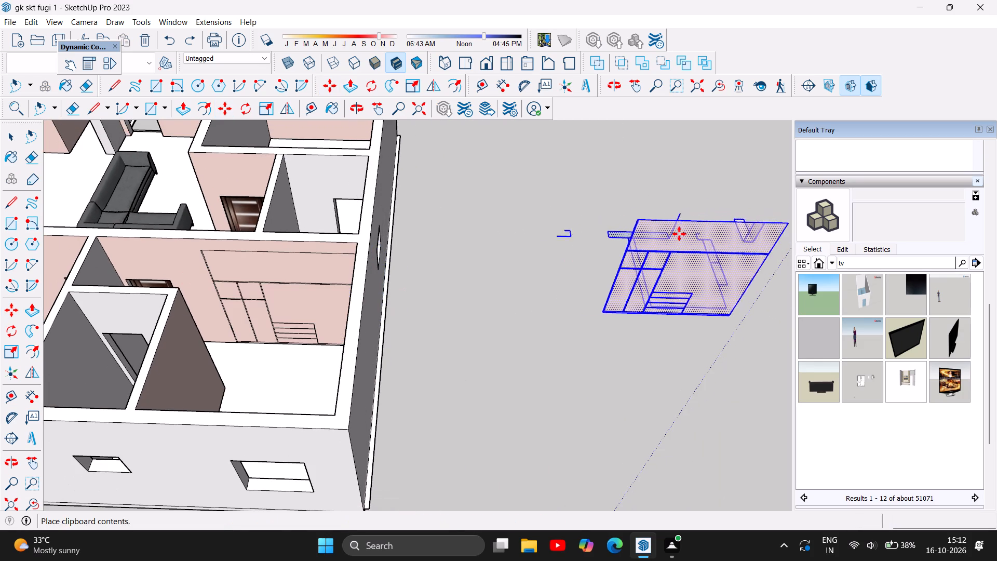
{"action": "left_click", "coordinate": [674, 231]}
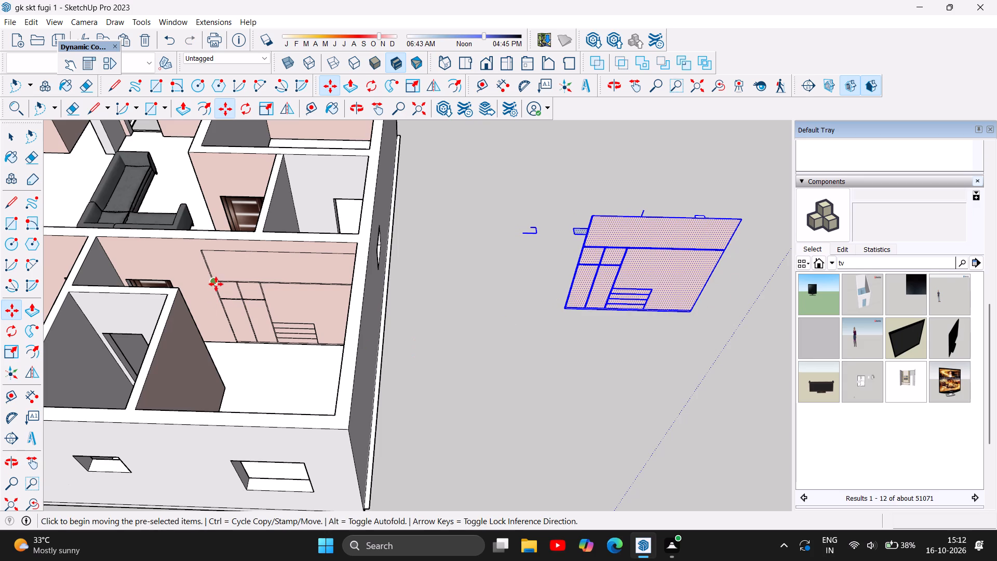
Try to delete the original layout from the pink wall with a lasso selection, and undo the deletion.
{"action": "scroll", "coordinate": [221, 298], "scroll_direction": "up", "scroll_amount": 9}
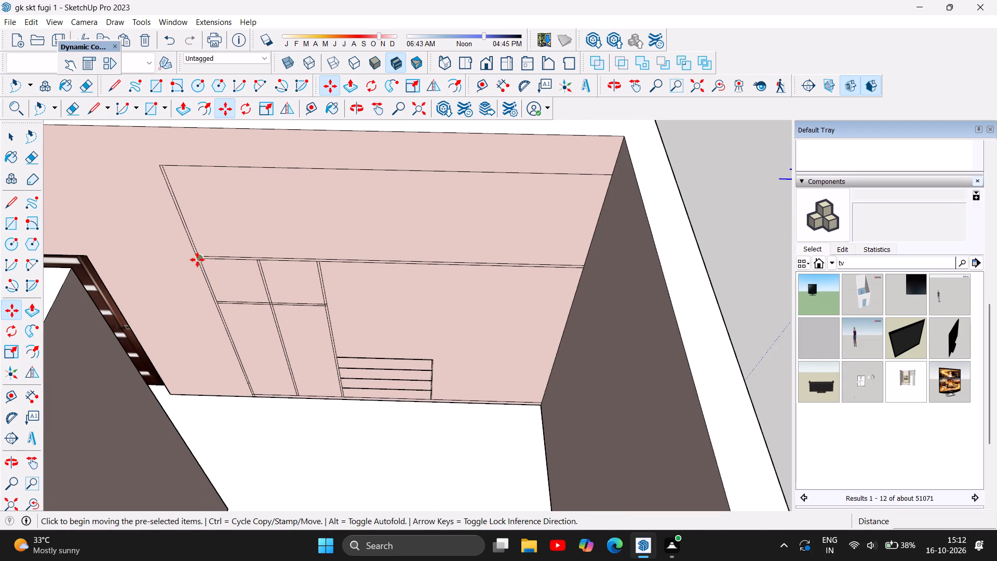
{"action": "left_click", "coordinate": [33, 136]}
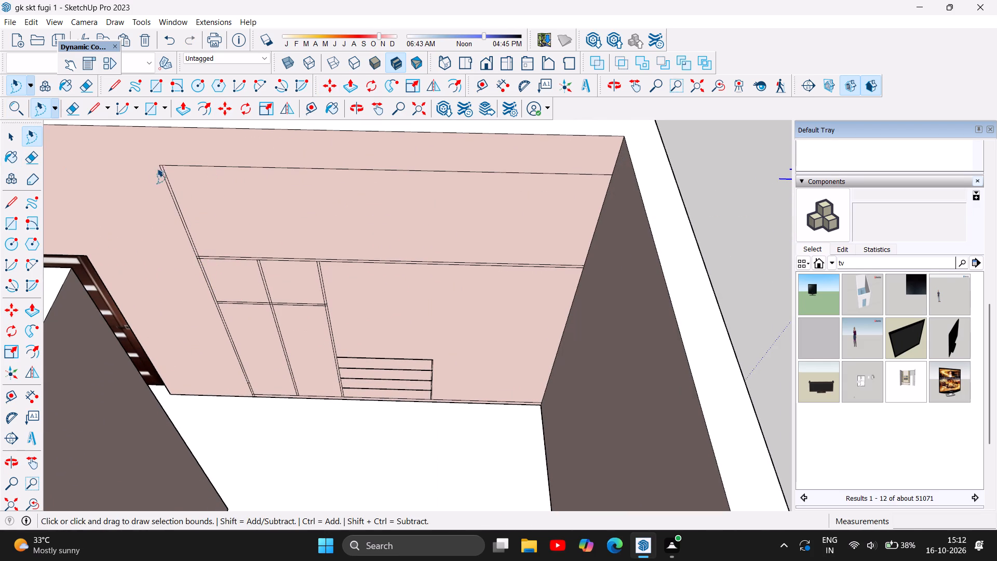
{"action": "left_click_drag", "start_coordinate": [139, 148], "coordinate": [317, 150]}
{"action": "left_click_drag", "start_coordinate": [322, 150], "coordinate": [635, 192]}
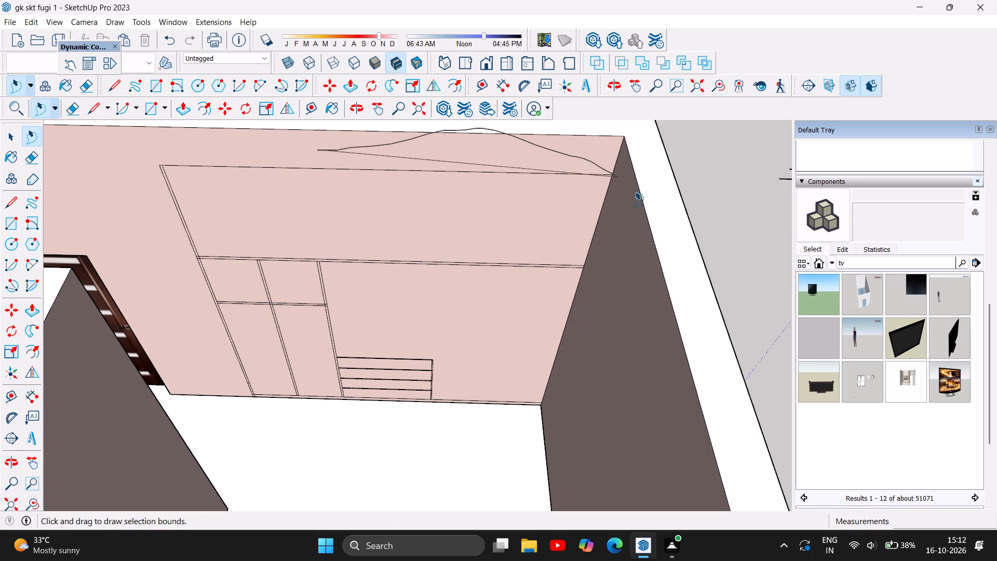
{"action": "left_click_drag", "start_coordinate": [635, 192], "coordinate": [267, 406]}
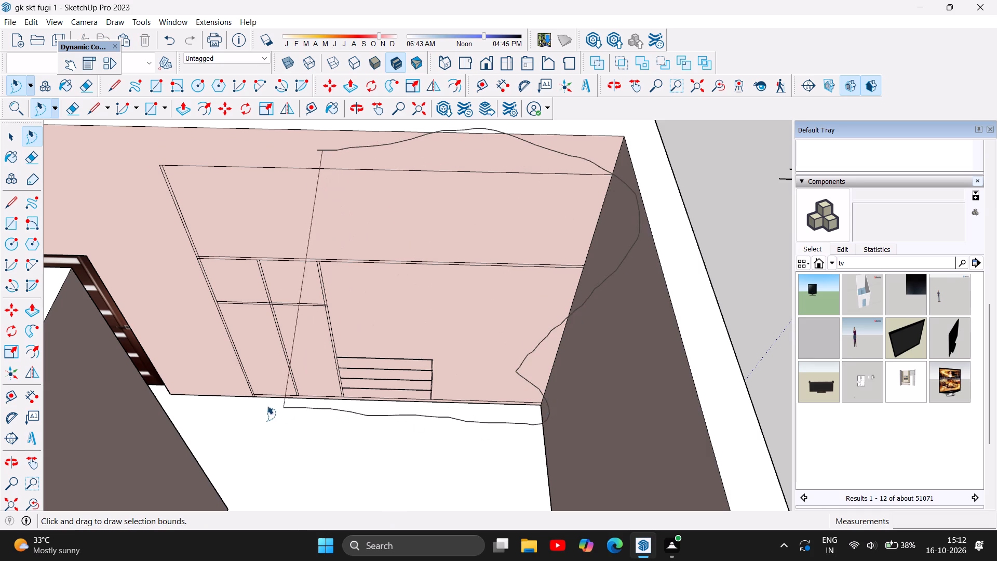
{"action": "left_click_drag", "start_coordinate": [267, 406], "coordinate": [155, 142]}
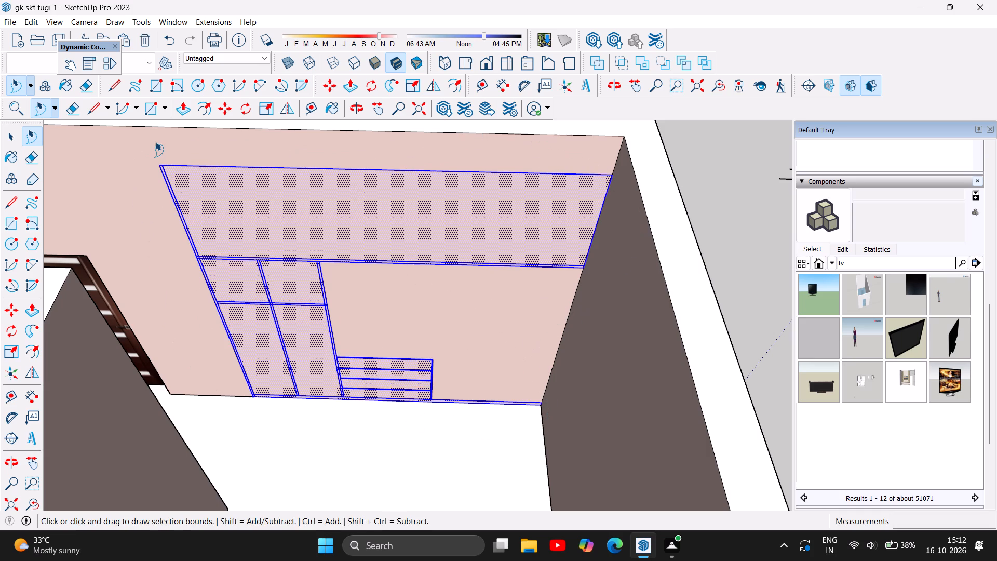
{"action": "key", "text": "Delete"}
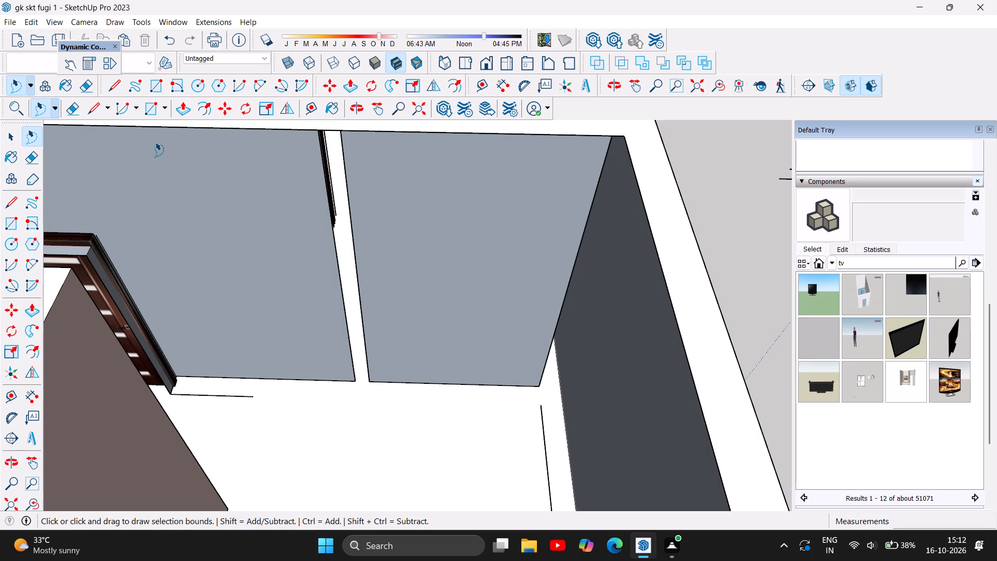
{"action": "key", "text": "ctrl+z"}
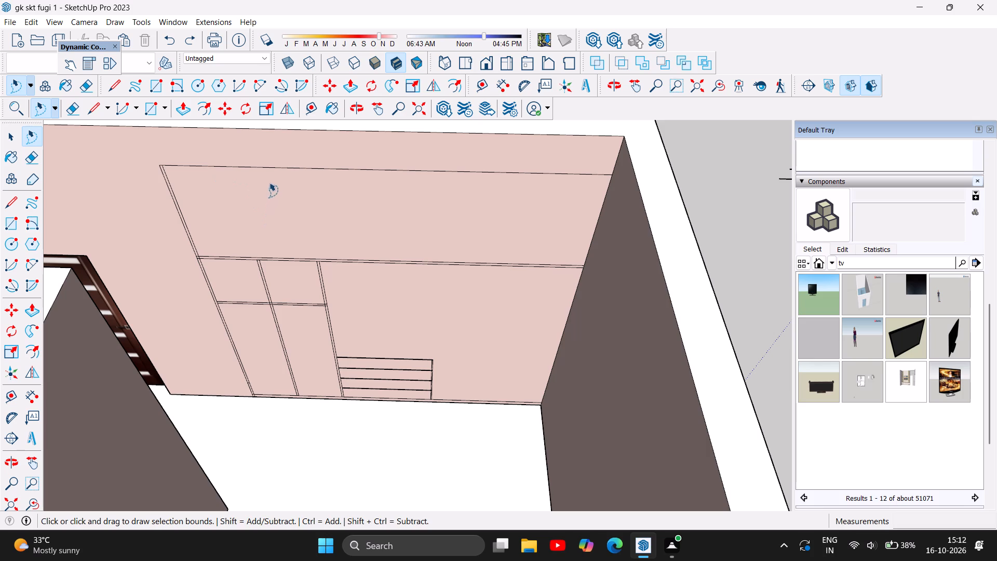
Delete the top horizontal line of the original cabinet layout on the pink wall.
{"action": "left_click", "coordinate": [12, 140]}
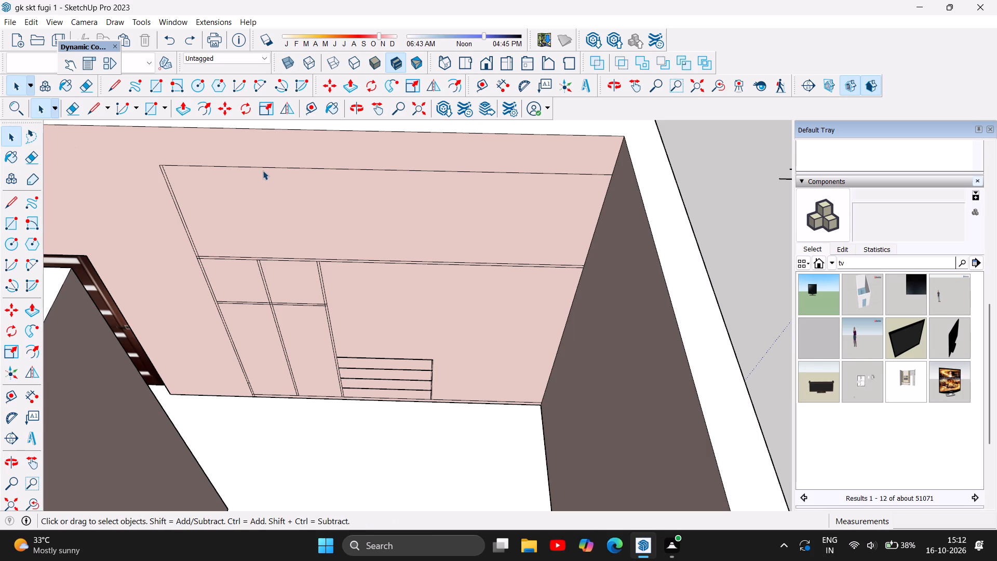
{"action": "left_click", "coordinate": [267, 166]}
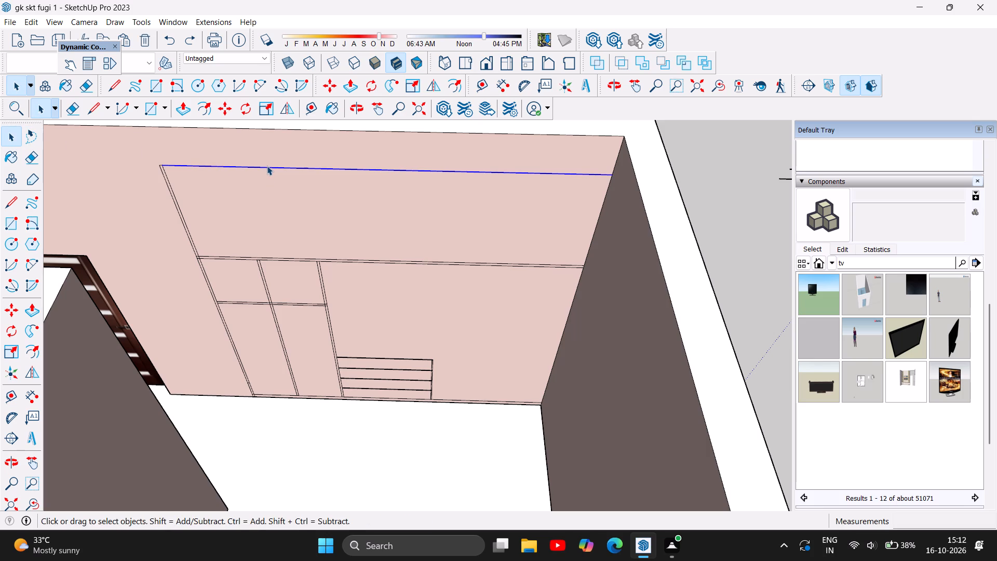
{"action": "key", "text": "Delete"}
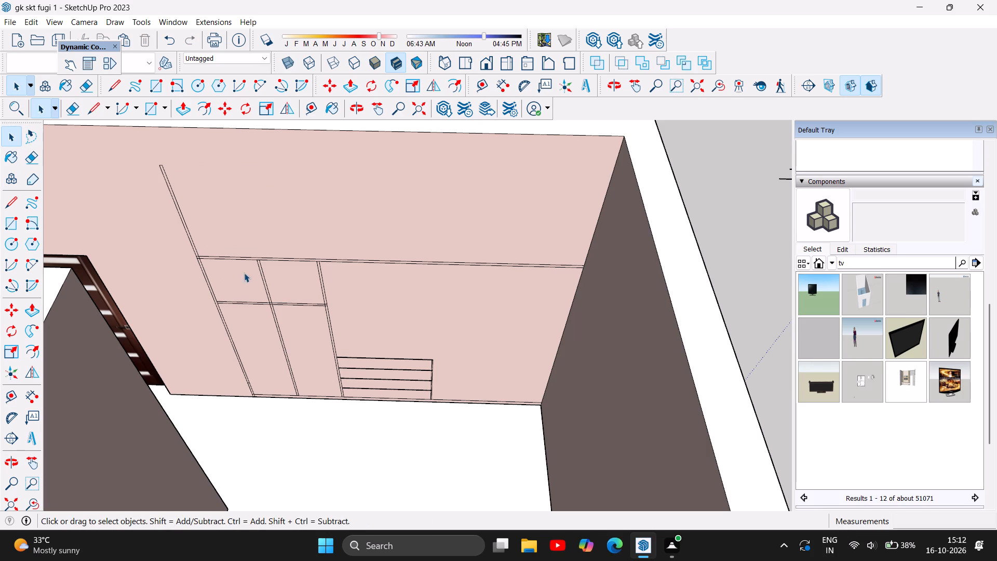
Delete the crosswise shelf lines in the tall compartments and the central divider's lines, leaving its lower line nearest the door.
{"action": "left_click", "coordinate": [262, 274]}
{"action": "key", "text": "Delete"}
{"action": "left_click", "coordinate": [275, 316]}
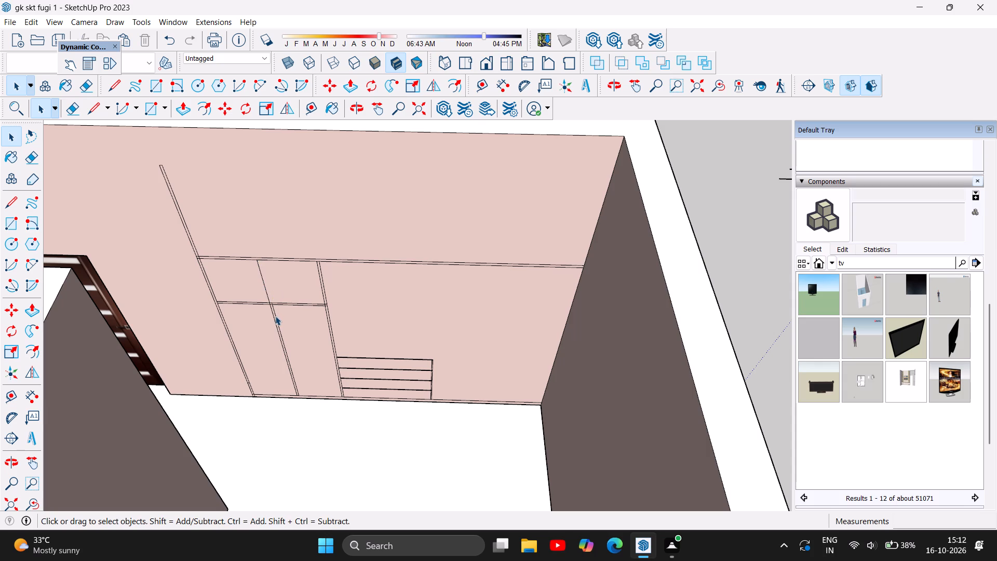
{"action": "key", "text": "Delete"}
{"action": "left_click", "coordinate": [298, 304]}
{"action": "key", "text": "Delete"}
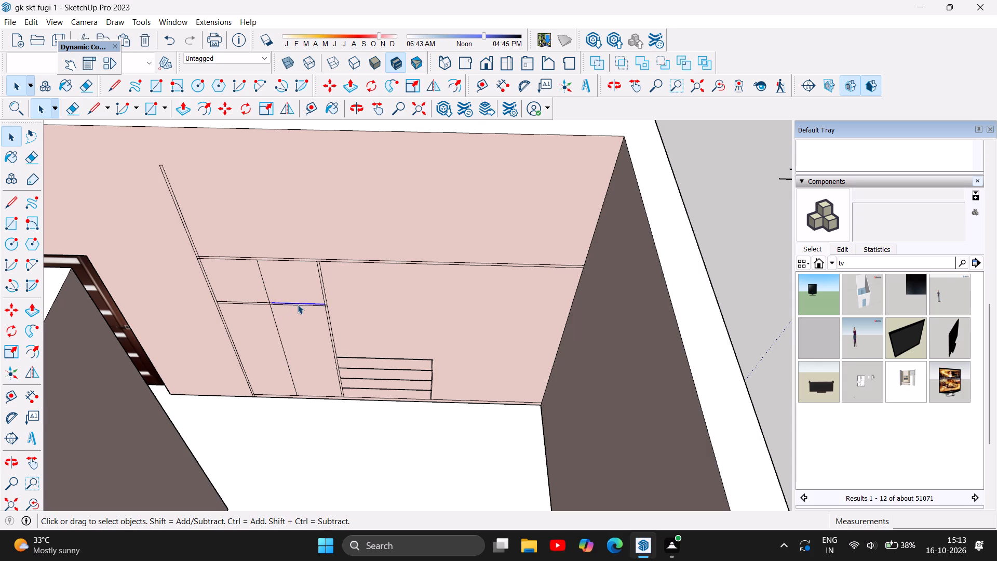
{"action": "left_click", "coordinate": [295, 304]}
{"action": "key", "text": "Delete"}
{"action": "left_click", "coordinate": [264, 305]}
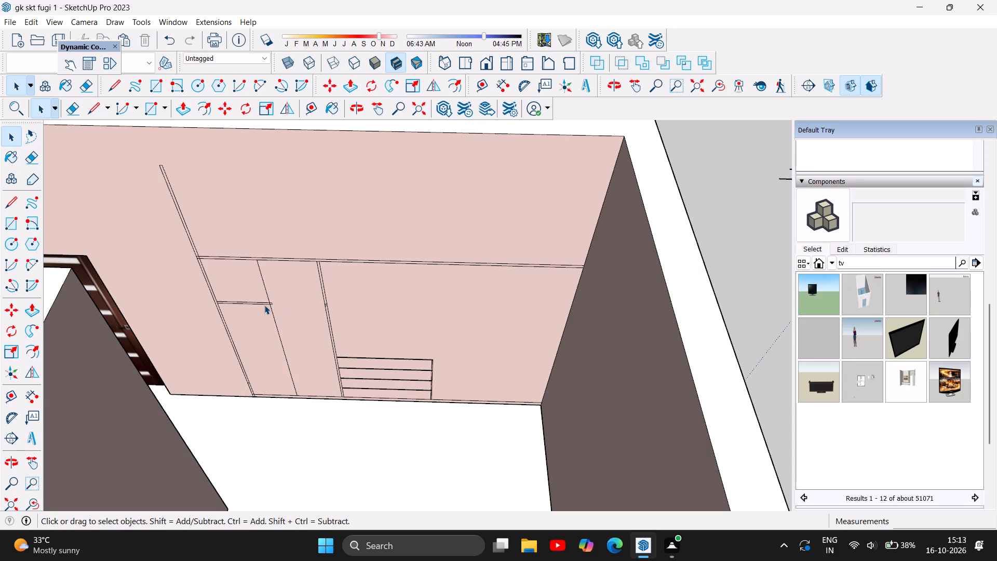
{"action": "key", "text": "Delete"}
{"action": "left_click", "coordinate": [266, 295]}
{"action": "key", "text": "Delete"}
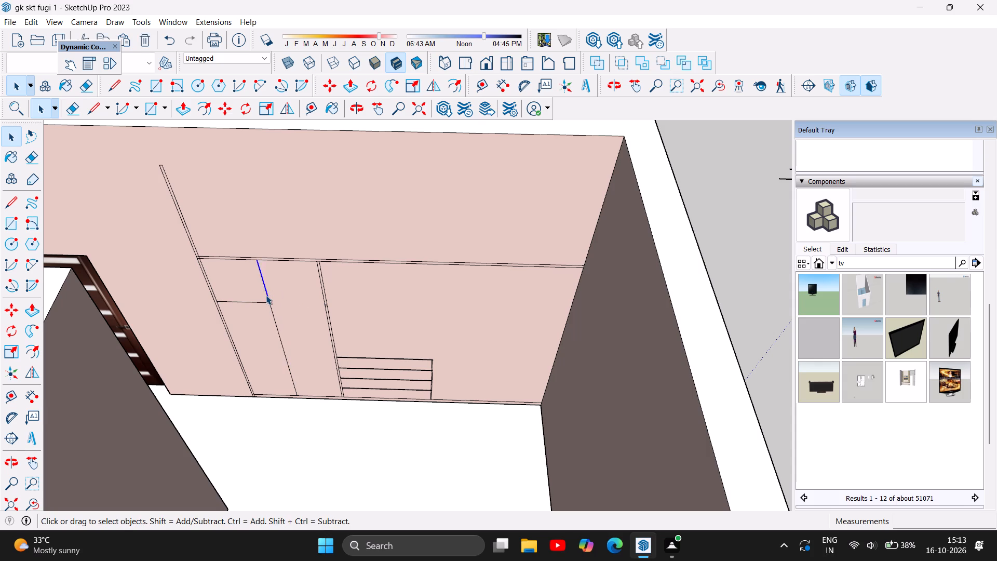
{"action": "left_click", "coordinate": [256, 302]}
{"action": "key", "text": "Delete"}
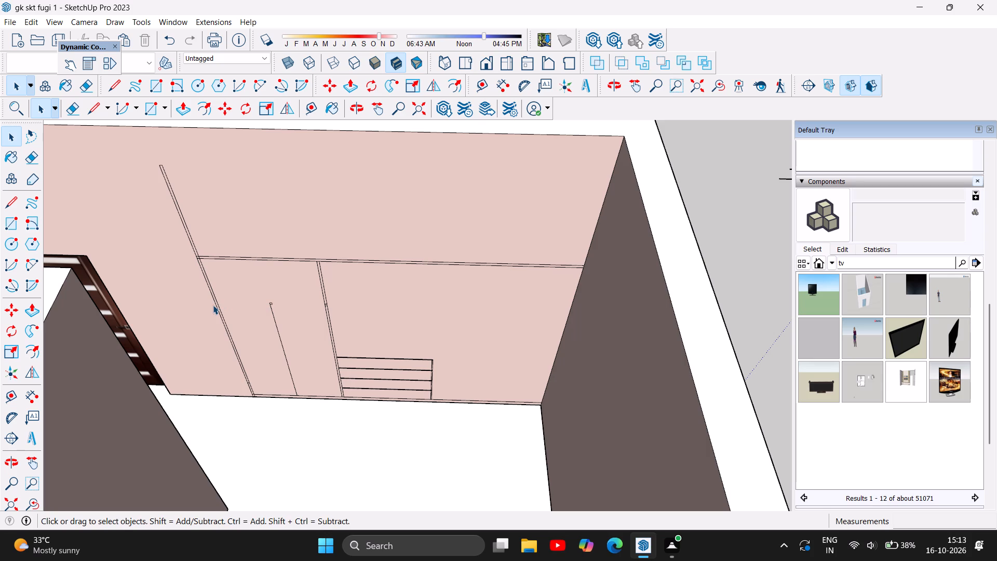
Delete the outer double vertical lines on the door side below the long horizontal band, including the short leftovers near the floor.
{"action": "left_click", "coordinate": [215, 302]}
{"action": "key", "text": "Delete"}
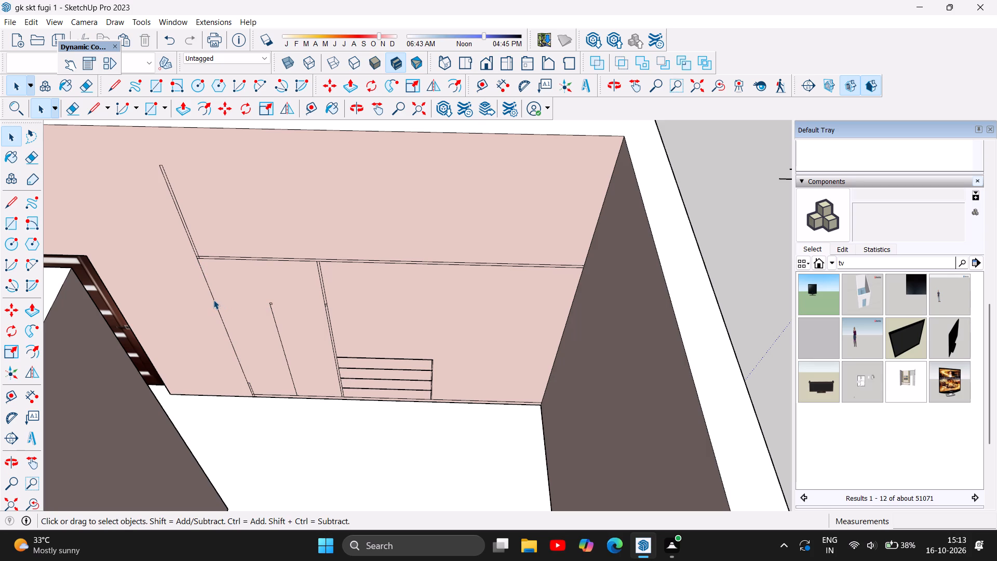
{"action": "left_click", "coordinate": [214, 299]}
{"action": "key", "text": "Delete"}
{"action": "scroll", "coordinate": [251, 391], "scroll_direction": "up", "scroll_amount": 2}
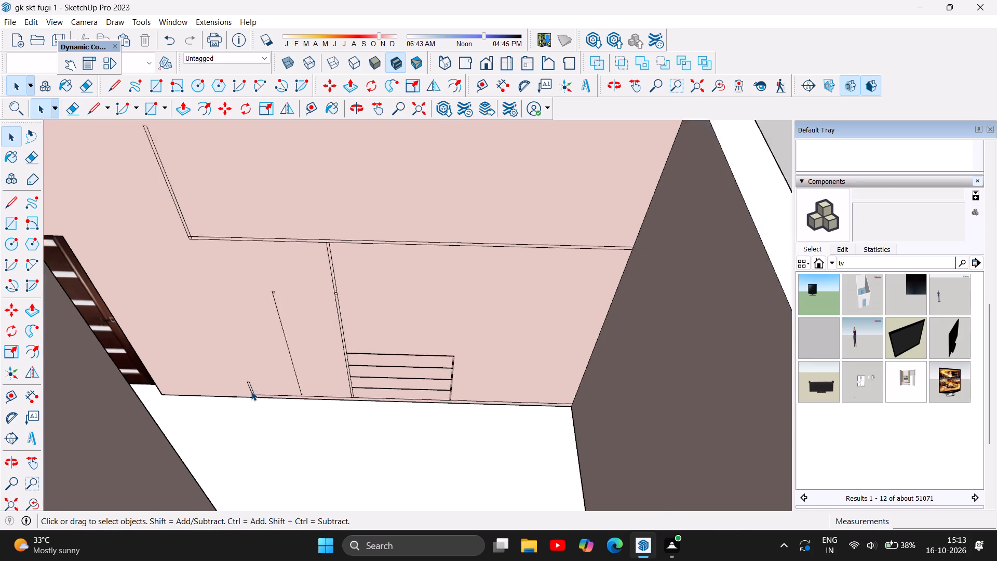
{"action": "scroll", "coordinate": [251, 391], "scroll_direction": "up", "scroll_amount": 4}
{"action": "left_click", "coordinate": [250, 383]}
{"action": "key", "text": "Delete"}
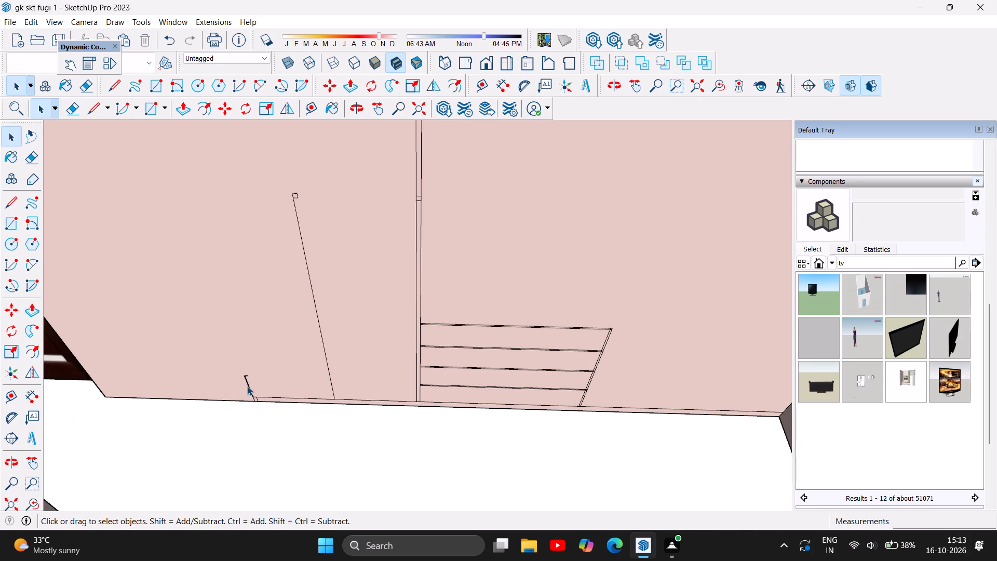
{"action": "left_click", "coordinate": [247, 386]}
{"action": "key", "text": "Delete"}
{"action": "left_click", "coordinate": [244, 373]}
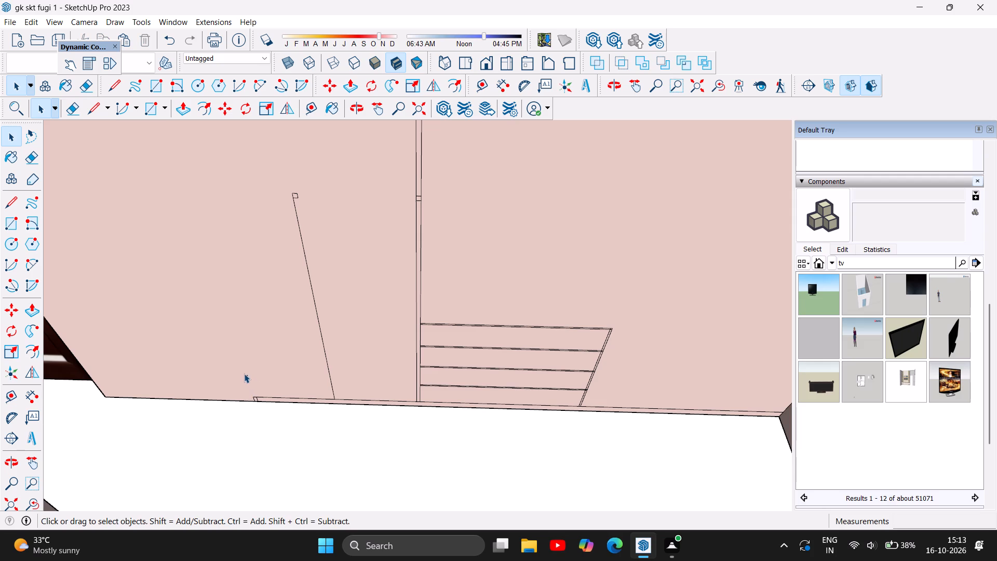
{"action": "left_click", "coordinate": [246, 376]}
{"action": "key", "text": "Delete"}
Delete the divider's remaining vertical line, the floor-level line beneath the tall compartments and the small leftover outline at its outer end.
{"action": "left_click", "coordinate": [321, 337]}
{"action": "key", "text": "Delete"}
{"action": "scroll", "coordinate": [292, 401], "scroll_direction": "up", "scroll_amount": 7}
{"action": "left_click", "coordinate": [290, 394]}
{"action": "key", "text": "Delete"}
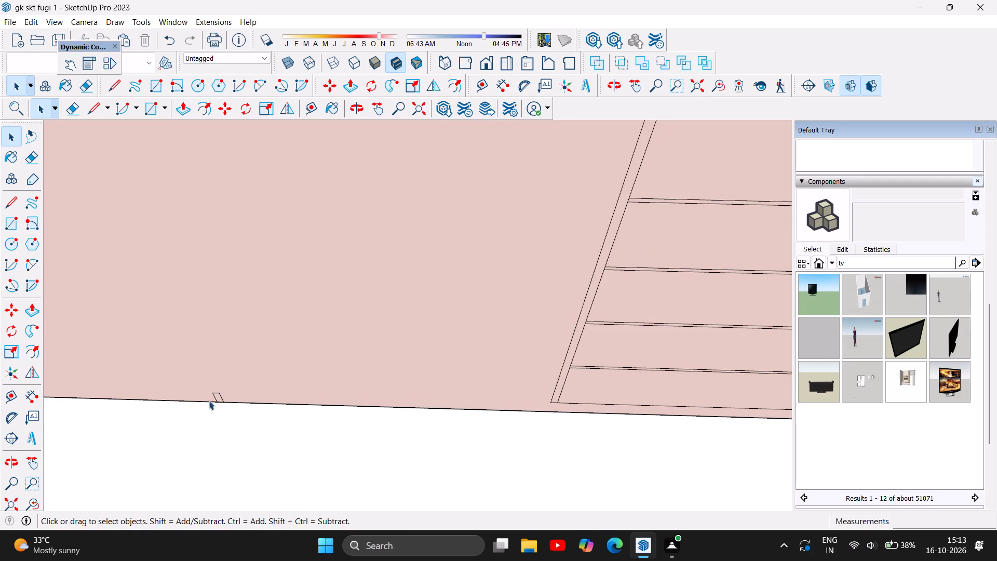
{"action": "scroll", "coordinate": [207, 399], "scroll_direction": "up", "scroll_amount": 6}
{"action": "left_click", "coordinate": [230, 395]}
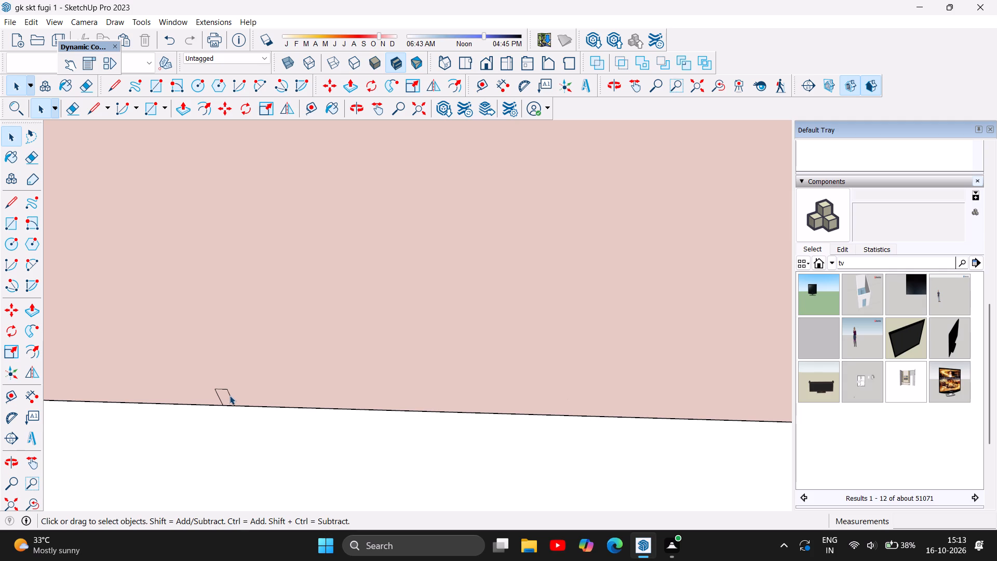
{"action": "key", "text": "Delete"}
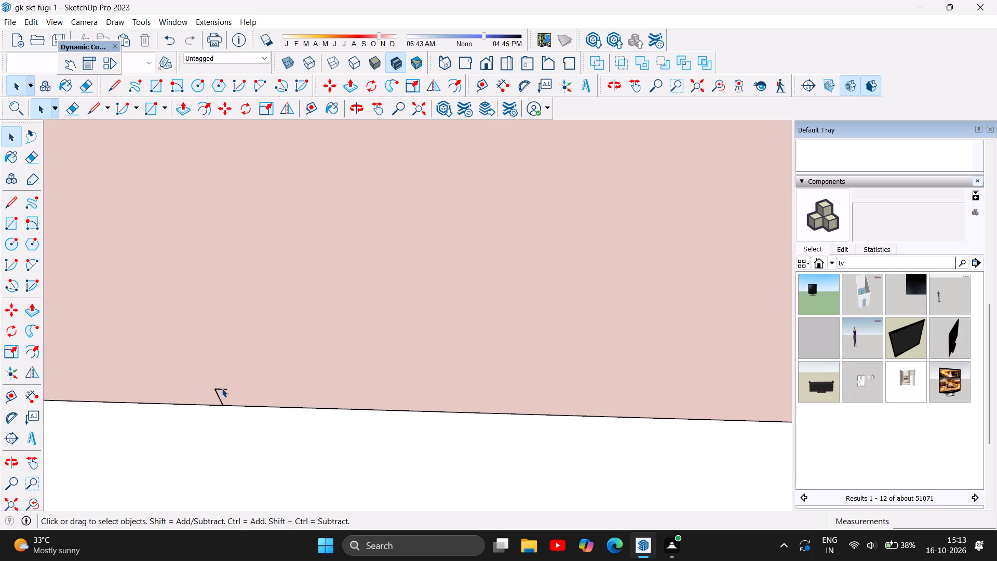
{"action": "left_click", "coordinate": [222, 388]}
{"action": "key", "text": "Delete"}
{"action": "left_click", "coordinate": [218, 395]}
{"action": "key", "text": "Delete"}
Delete the vertical lines bordering the open shelf stack on the side facing the cleared tall compartments.
{"action": "scroll", "coordinate": [181, 409], "scroll_direction": "down", "scroll_amount": 11}
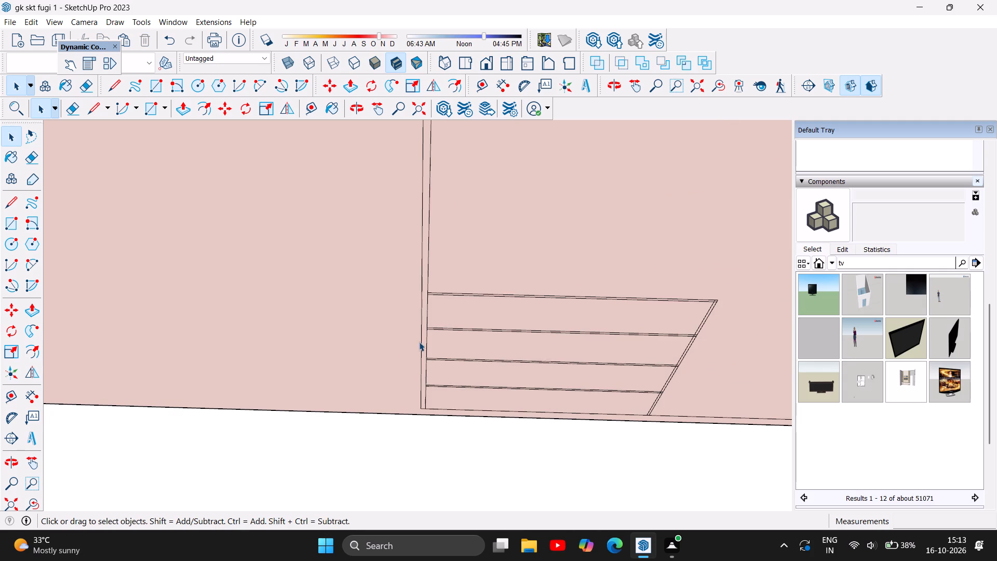
{"action": "left_click", "coordinate": [421, 340]}
{"action": "key", "text": "Delete"}
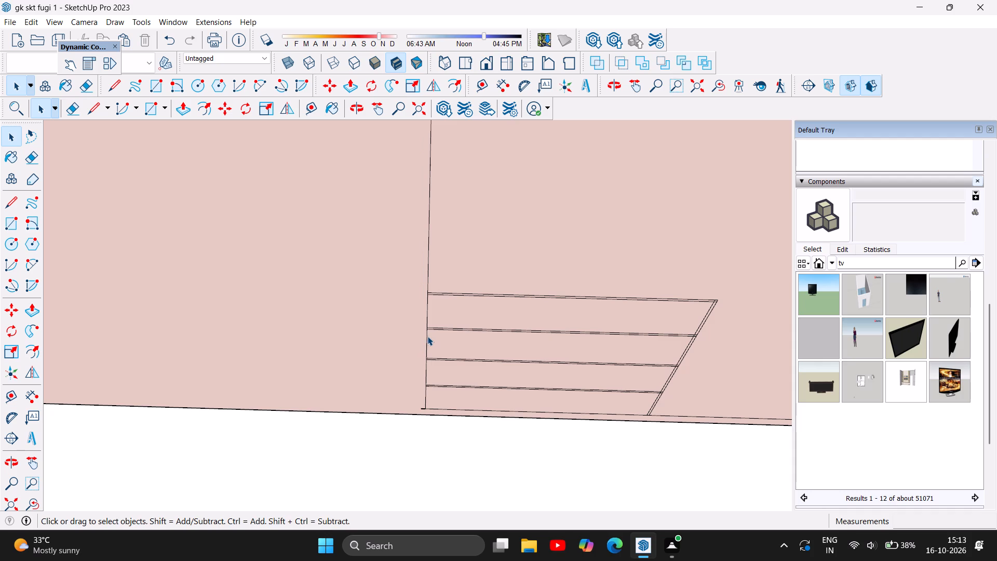
{"action": "left_click", "coordinate": [427, 336]}
{"action": "key", "text": "Delete"}
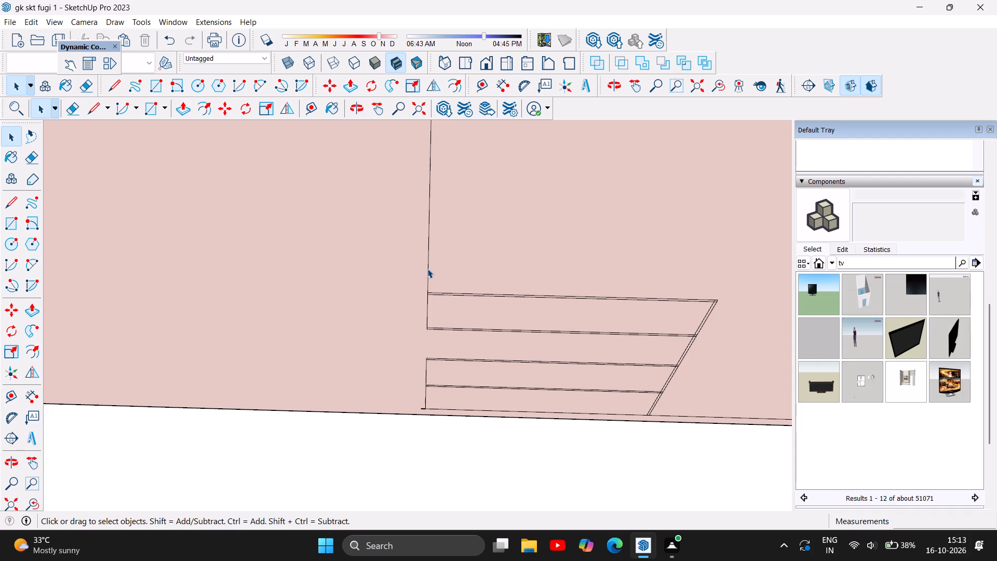
{"action": "left_click", "coordinate": [427, 269]}
{"action": "key", "text": "Delete"}
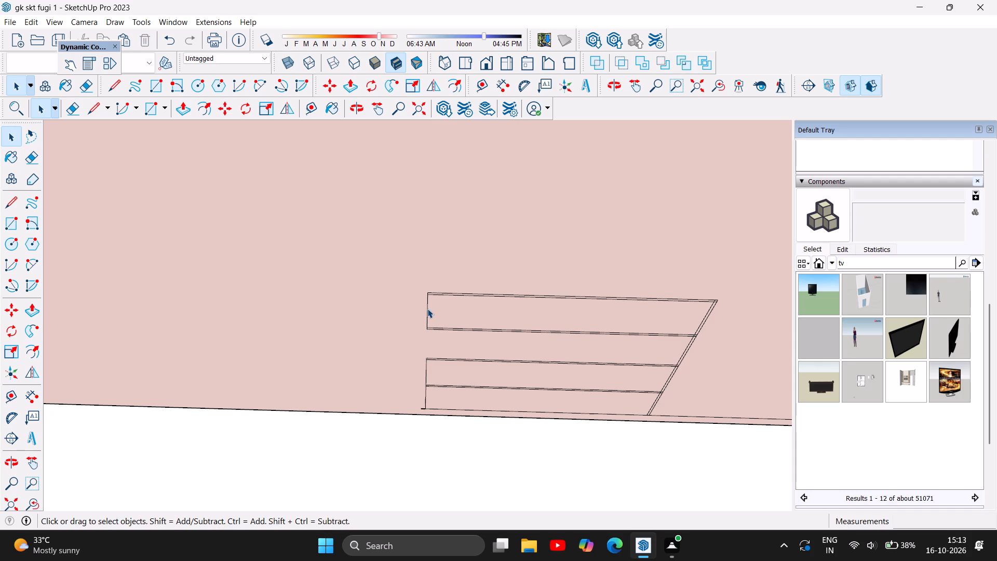
{"action": "left_click", "coordinate": [427, 309]}
{"action": "key", "text": "Delete"}
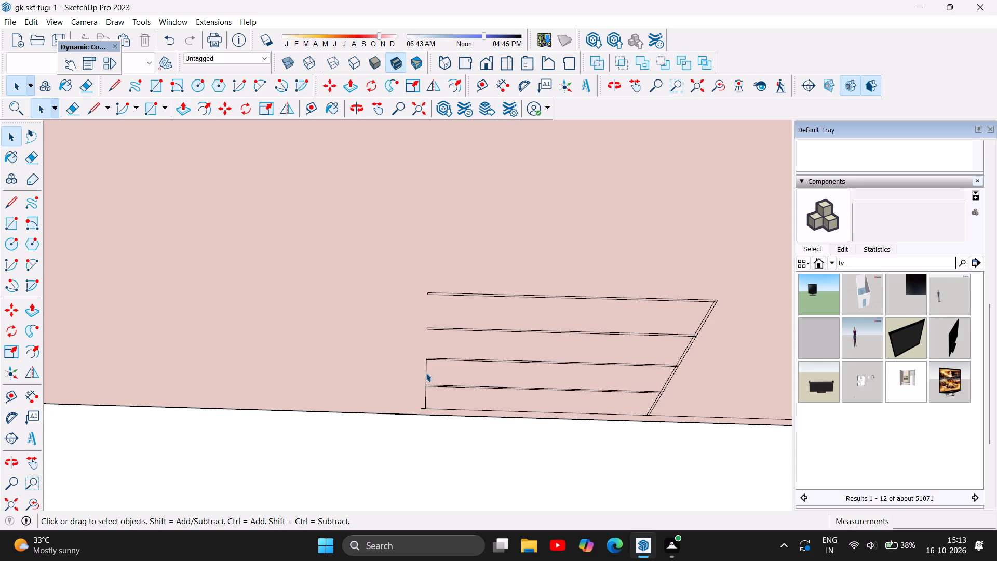
{"action": "left_click", "coordinate": [426, 372]}
{"action": "key", "text": "Delete"}
{"action": "left_click", "coordinate": [426, 395]}
{"action": "key", "text": "Delete"}
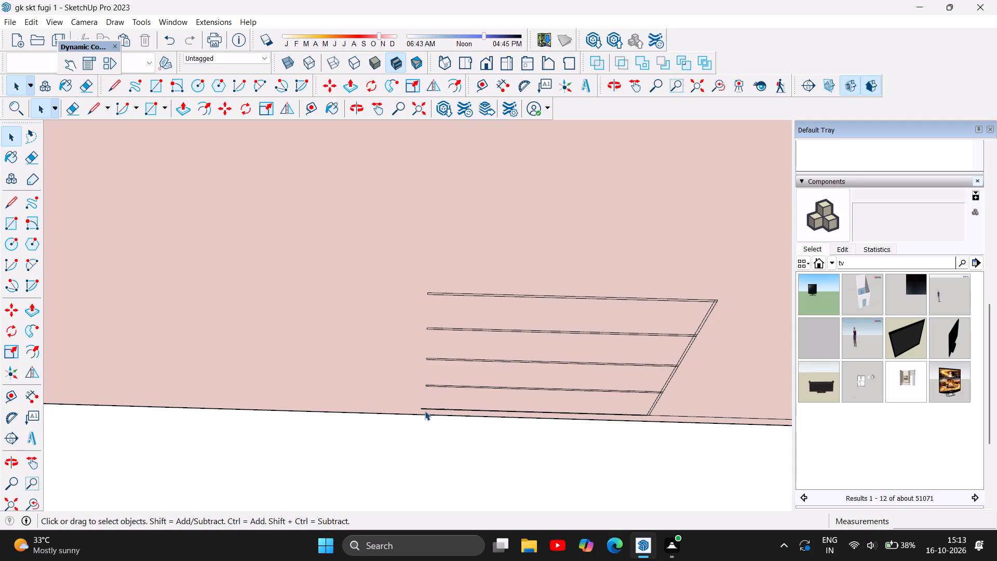
Delete the base line beneath the open shelf stack and all lines of its lowest shelf.
{"action": "left_click", "coordinate": [436, 409]}
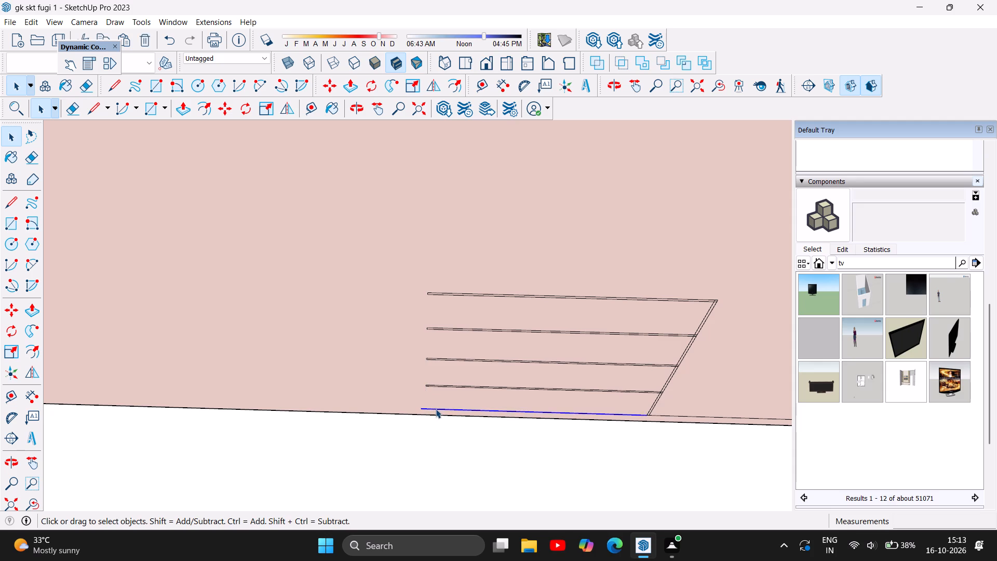
{"action": "key", "text": "Delete"}
{"action": "scroll", "coordinate": [468, 382], "scroll_direction": "up", "scroll_amount": 5}
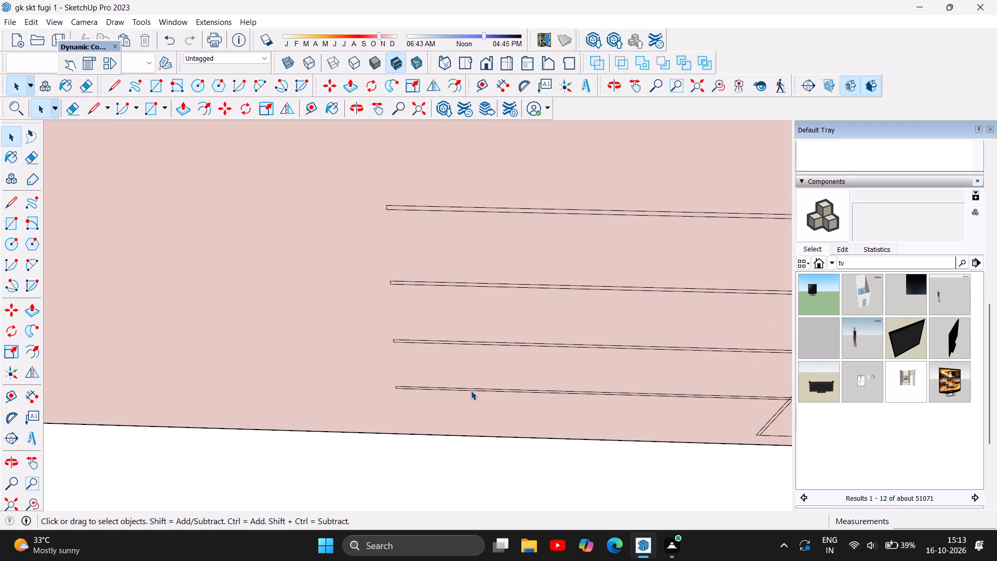
{"action": "left_click", "coordinate": [471, 389]}
{"action": "key", "text": "Delete"}
{"action": "left_click", "coordinate": [472, 391]}
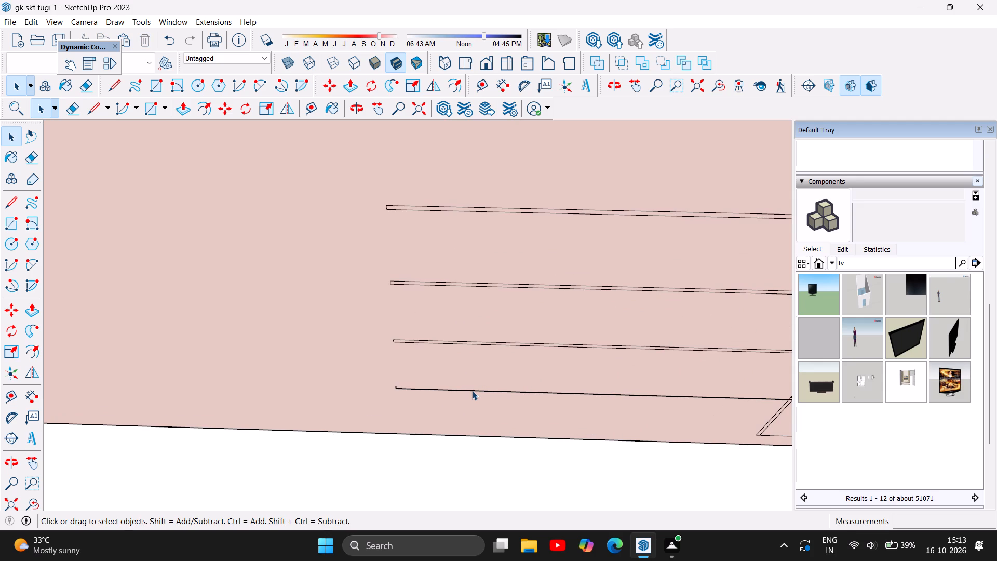
{"action": "key", "text": "Delete"}
{"action": "left_click", "coordinate": [395, 386]}
{"action": "key", "text": "Delete"}
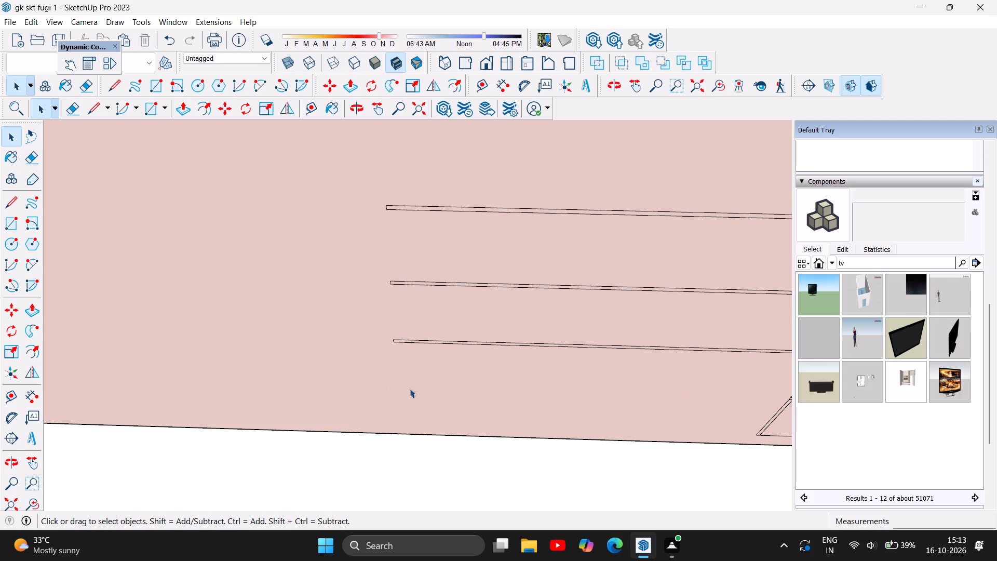
Delete the lower line of the next shelf up, plus its remaining line and the adjoining end-post segments using a lasso selection.
{"action": "left_click", "coordinate": [436, 343]}
{"action": "key", "text": "Delete"}
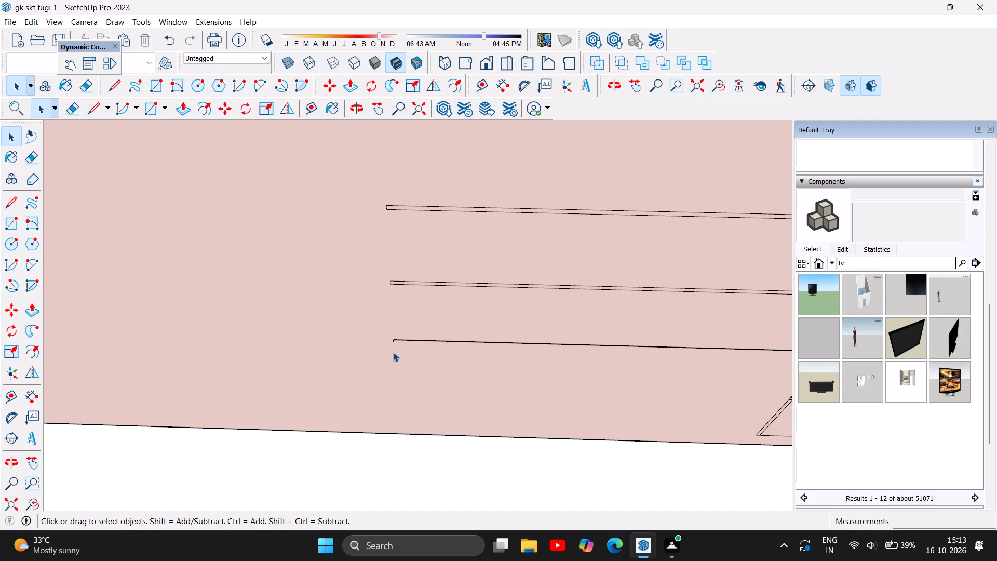
{"action": "scroll", "coordinate": [369, 382], "scroll_direction": "down", "scroll_amount": 9}
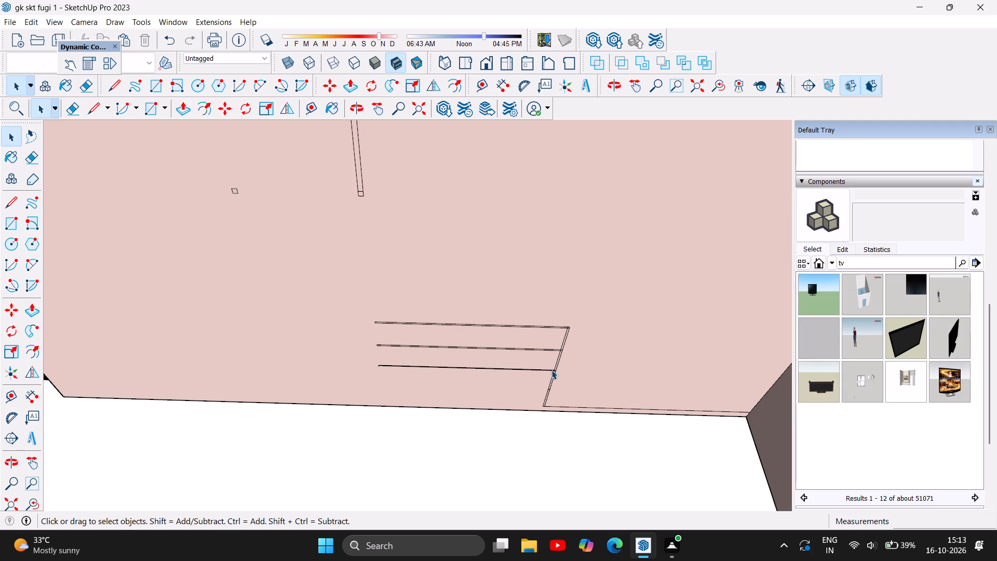
{"action": "scroll", "coordinate": [551, 370], "scroll_direction": "up", "scroll_amount": 5}
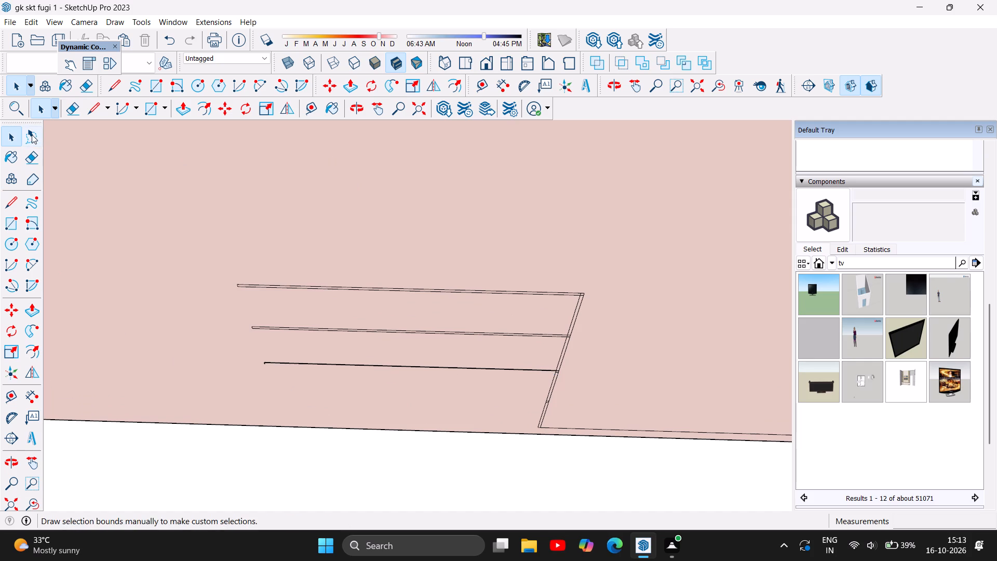
{"action": "left_click", "coordinate": [32, 133]}
{"action": "left_click_drag", "start_coordinate": [244, 338], "coordinate": [505, 424]}
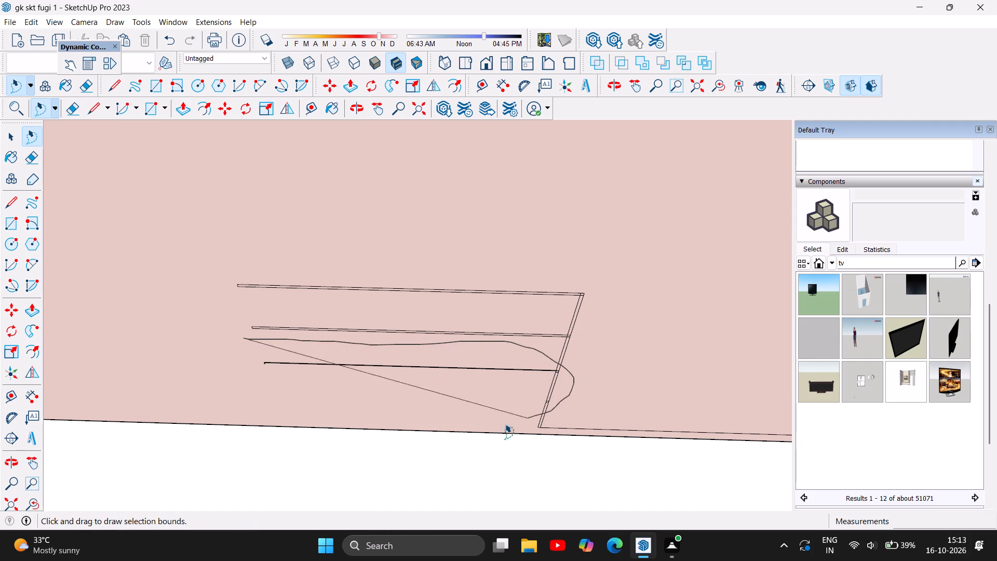
{"action": "left_click_drag", "start_coordinate": [505, 424], "coordinate": [224, 357]}
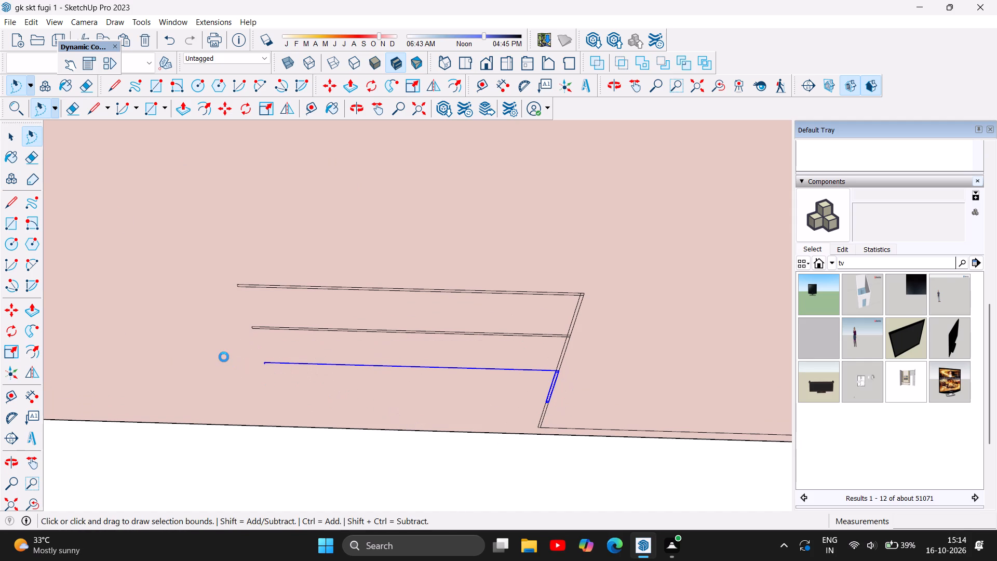
{"action": "key", "text": "Delete"}
Delete the two remaining upper shelves of the open shelf stack and the rest of its end post using a lasso selection.
{"action": "left_click_drag", "start_coordinate": [210, 242], "coordinate": [614, 391]}
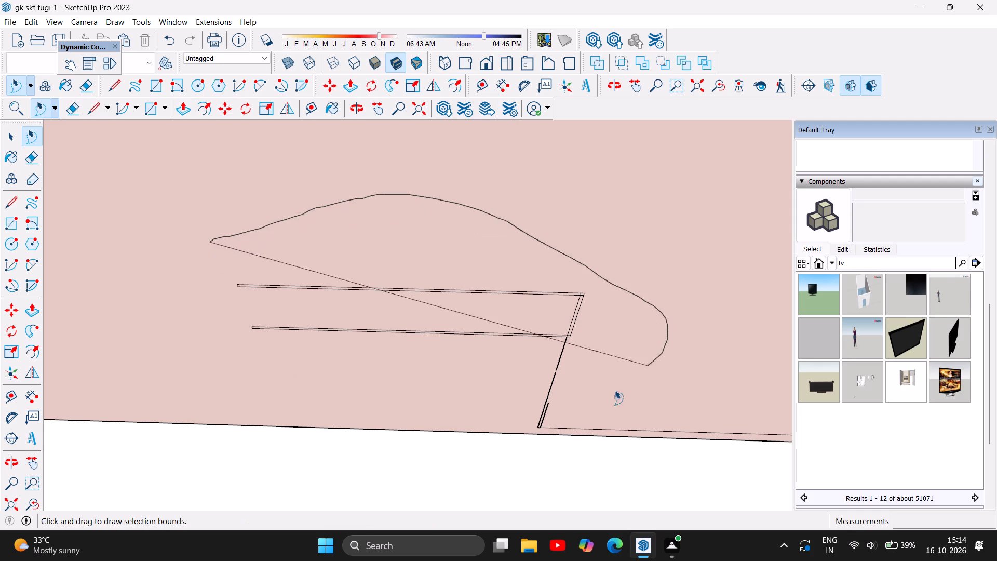
{"action": "left_click_drag", "start_coordinate": [614, 391], "coordinate": [230, 355]}
{"action": "key", "text": "Delete"}
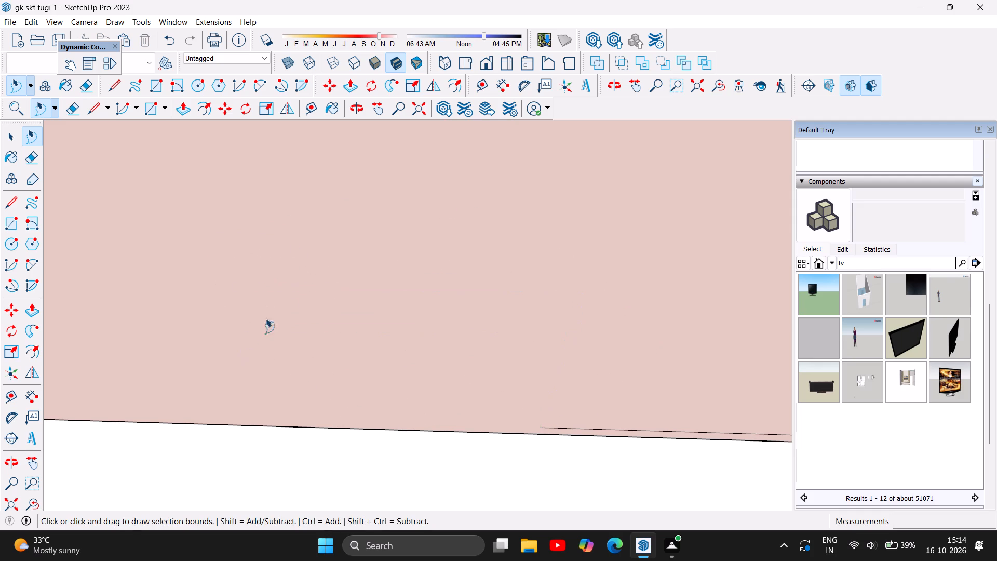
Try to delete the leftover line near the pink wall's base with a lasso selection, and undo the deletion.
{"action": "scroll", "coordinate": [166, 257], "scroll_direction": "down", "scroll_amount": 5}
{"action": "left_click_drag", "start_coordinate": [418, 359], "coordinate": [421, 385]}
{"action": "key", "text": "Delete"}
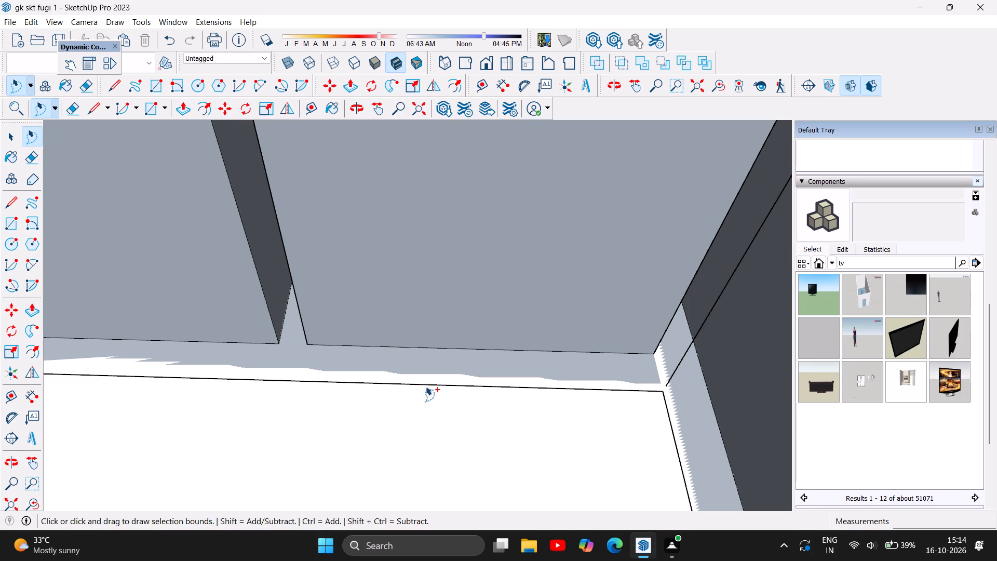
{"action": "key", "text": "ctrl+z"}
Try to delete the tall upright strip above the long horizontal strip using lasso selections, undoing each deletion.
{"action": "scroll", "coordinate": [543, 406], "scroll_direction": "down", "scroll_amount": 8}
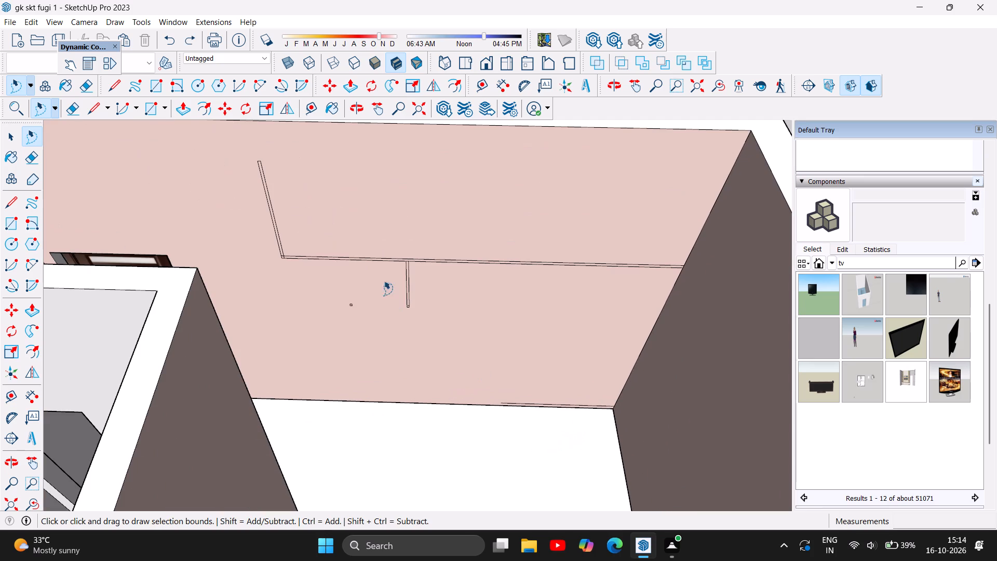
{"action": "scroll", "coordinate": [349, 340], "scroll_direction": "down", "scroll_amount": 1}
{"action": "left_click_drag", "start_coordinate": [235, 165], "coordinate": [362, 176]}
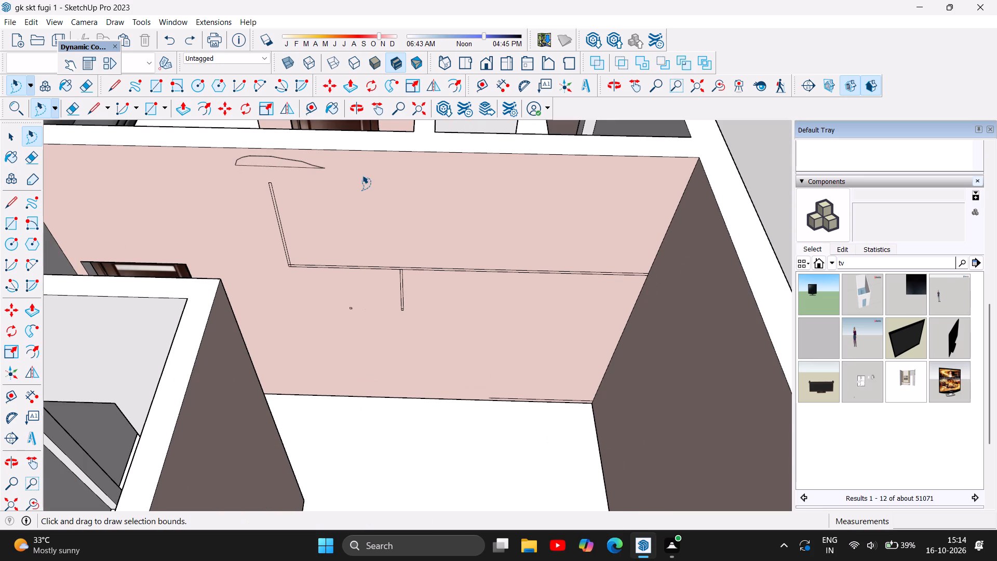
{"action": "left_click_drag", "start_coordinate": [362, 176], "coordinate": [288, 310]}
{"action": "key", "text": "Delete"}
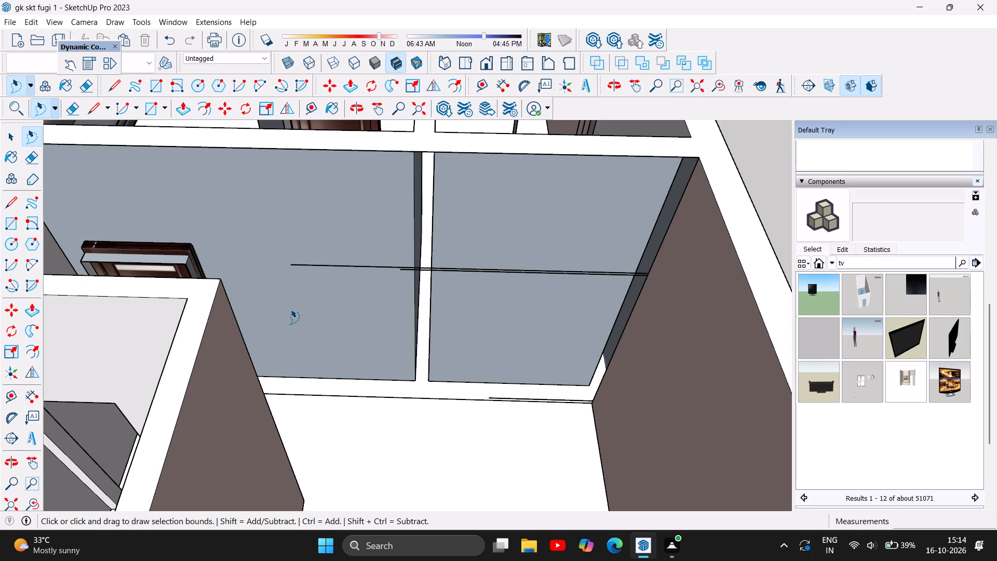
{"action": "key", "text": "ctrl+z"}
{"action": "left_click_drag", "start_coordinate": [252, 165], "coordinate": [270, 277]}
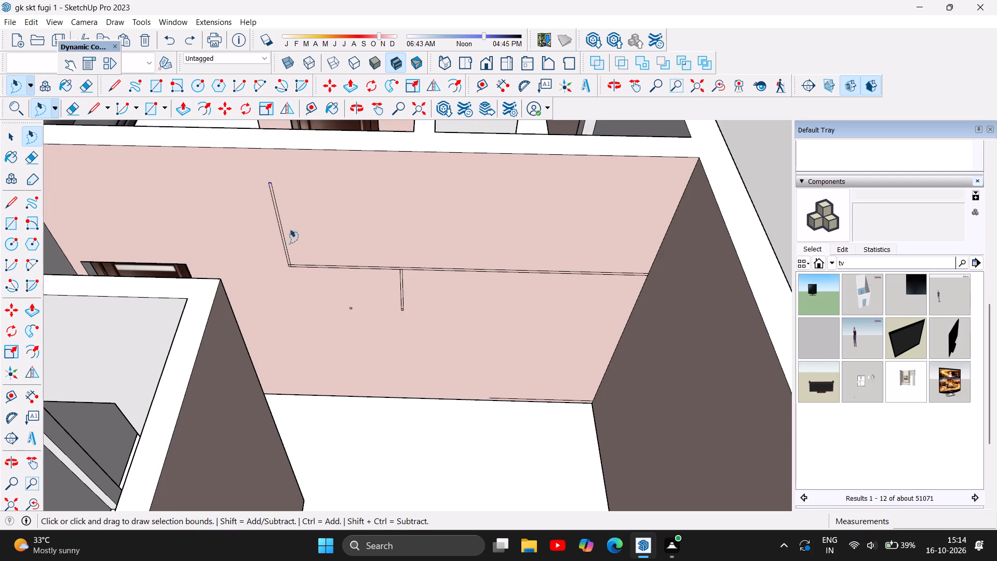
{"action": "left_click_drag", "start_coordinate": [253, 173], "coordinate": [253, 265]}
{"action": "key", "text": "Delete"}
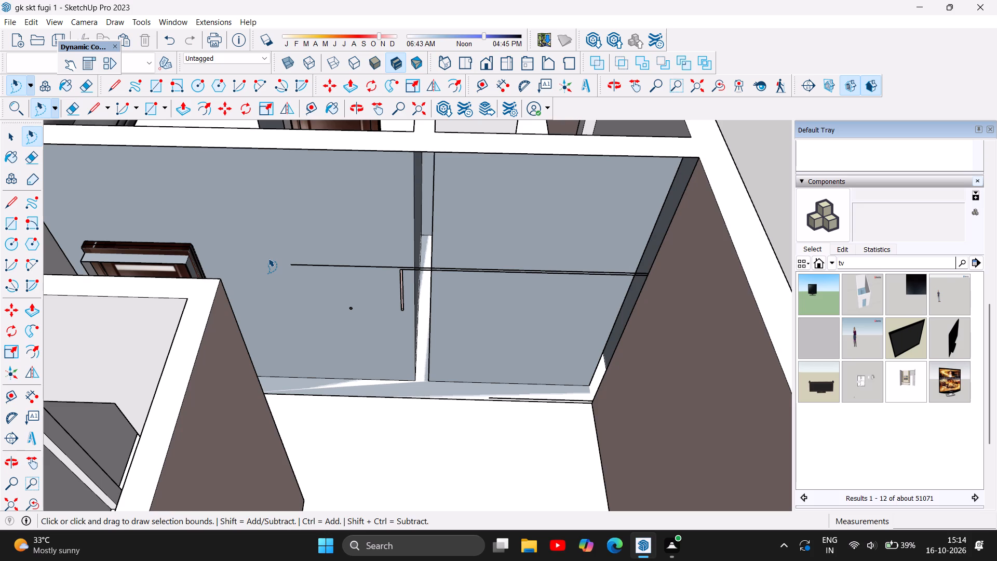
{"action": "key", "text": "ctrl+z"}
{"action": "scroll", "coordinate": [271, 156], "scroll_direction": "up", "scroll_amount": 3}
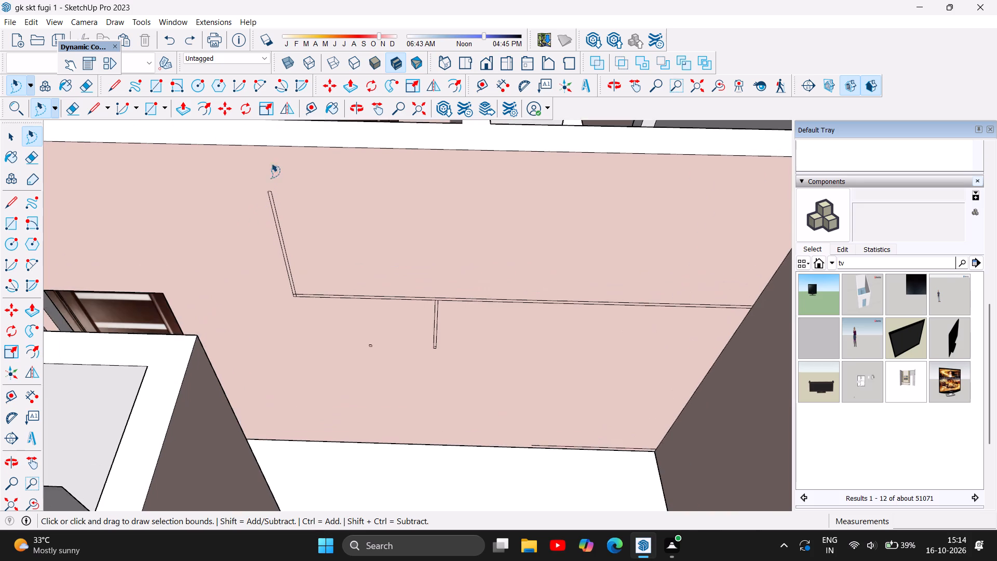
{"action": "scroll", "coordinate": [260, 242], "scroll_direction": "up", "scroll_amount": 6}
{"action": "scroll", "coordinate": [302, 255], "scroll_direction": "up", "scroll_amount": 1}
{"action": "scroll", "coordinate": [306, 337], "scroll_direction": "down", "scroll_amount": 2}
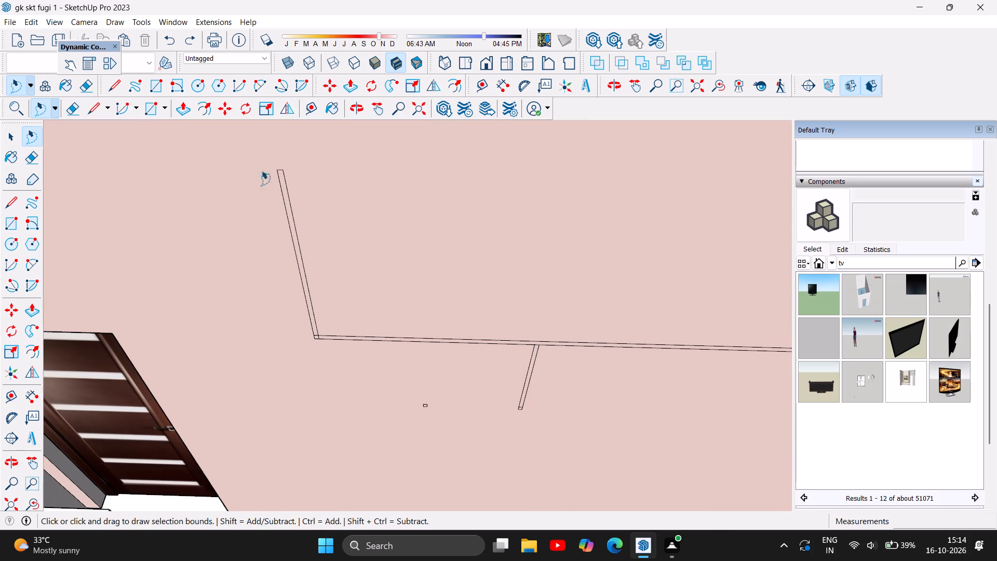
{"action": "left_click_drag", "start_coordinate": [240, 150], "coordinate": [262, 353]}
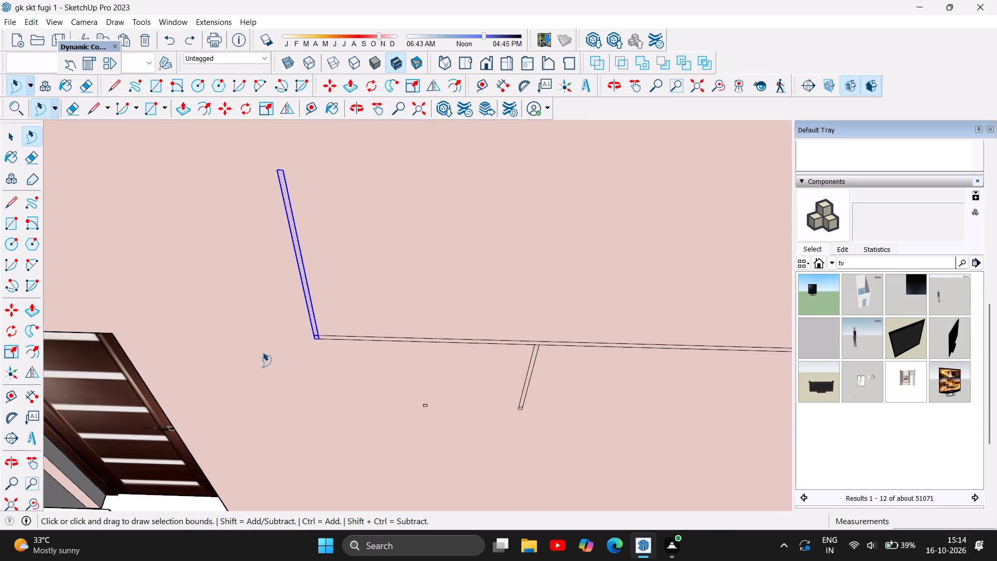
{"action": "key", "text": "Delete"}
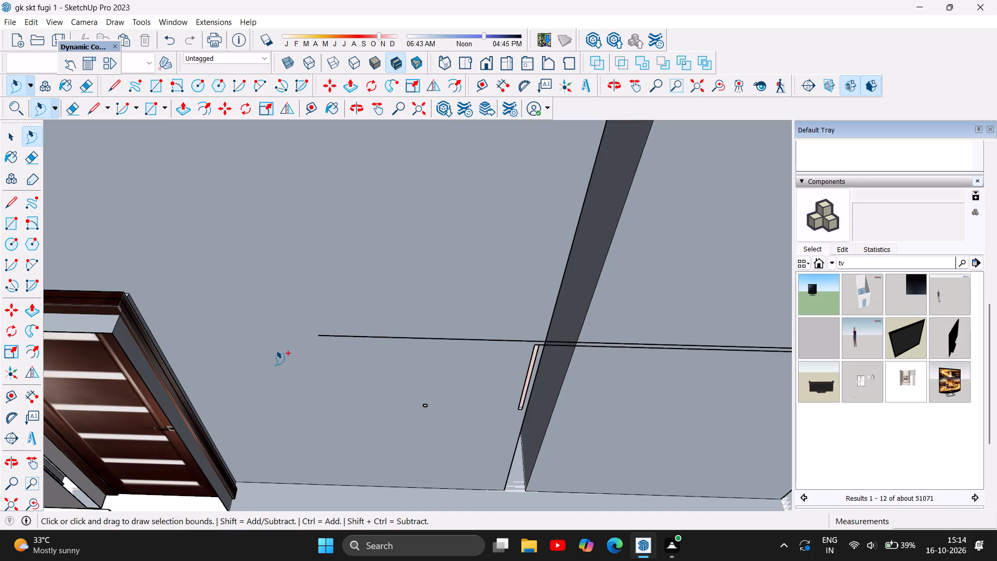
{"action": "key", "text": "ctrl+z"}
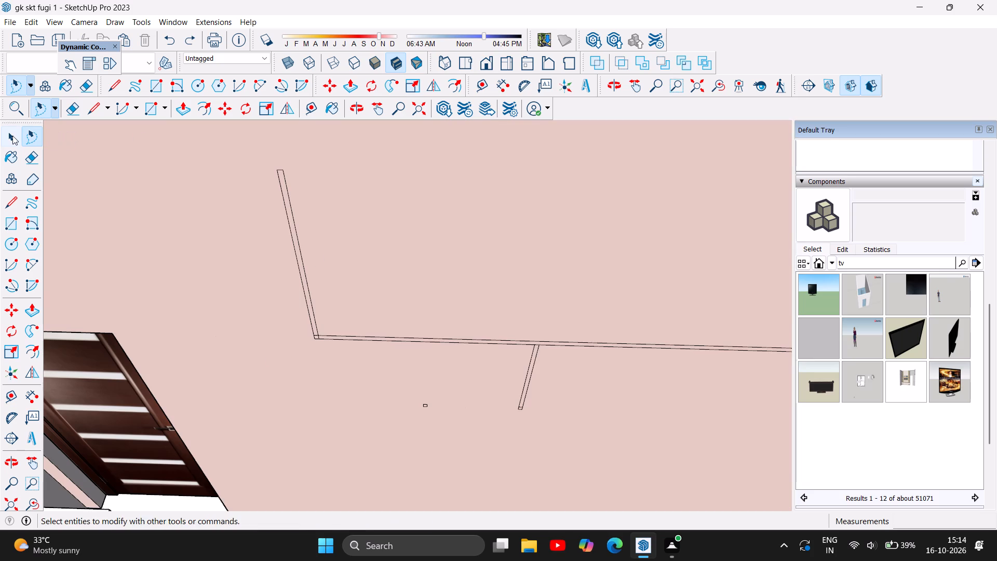
Delete the tall upright strip's two long lines and its short top line individually.
{"action": "left_click", "coordinate": [13, 137]}
{"action": "left_click", "coordinate": [285, 202]}
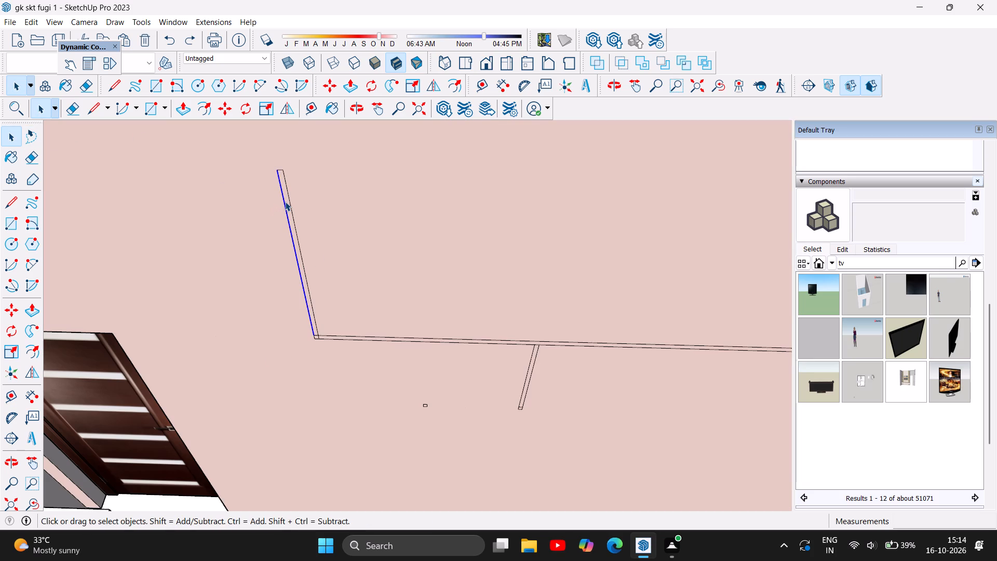
{"action": "key", "text": "Delete"}
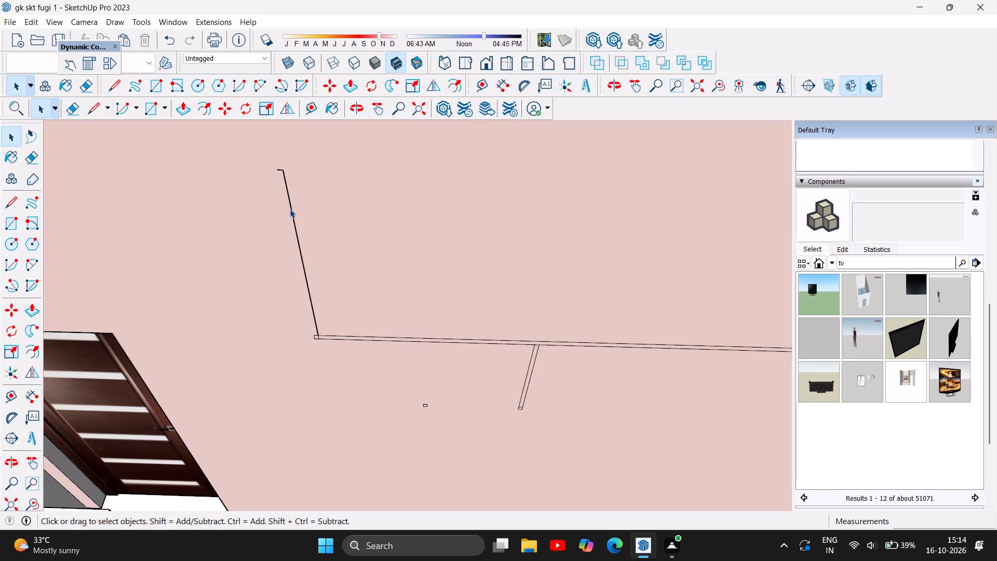
{"action": "left_click", "coordinate": [290, 209]}
{"action": "key", "text": "Delete"}
{"action": "left_click", "coordinate": [276, 170]}
{"action": "key", "text": "Delete"}
Delete the long horizontal strip's upper line and its lower line segment as far as the short upright strip.
{"action": "left_click", "coordinate": [368, 336]}
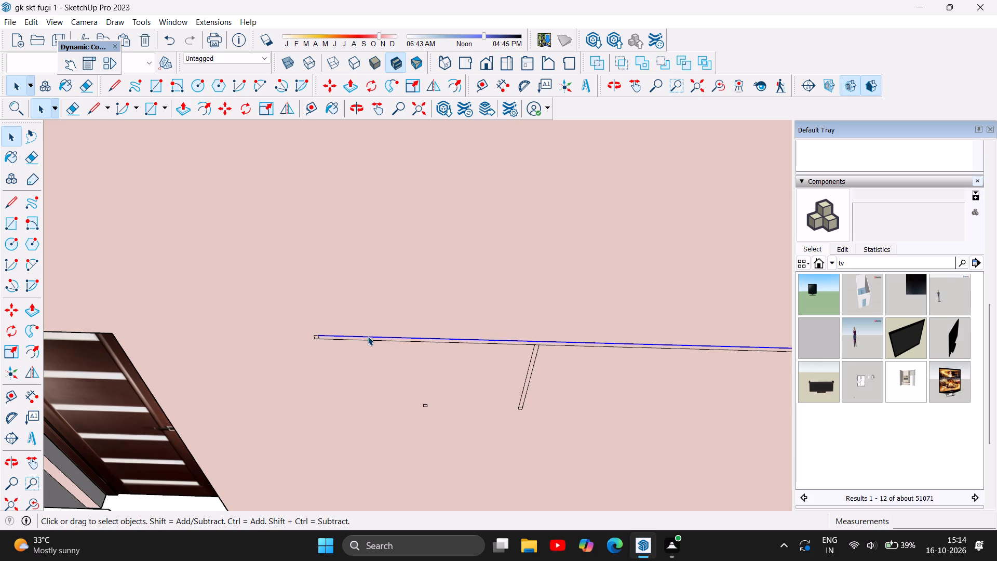
{"action": "key", "text": "Delete"}
{"action": "left_click", "coordinate": [362, 338]}
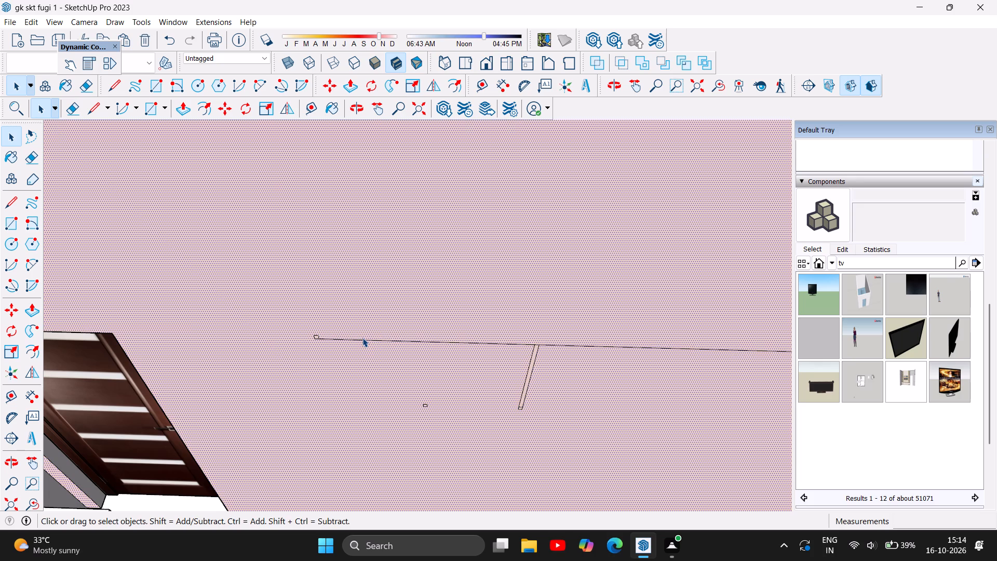
{"action": "left_click", "coordinate": [365, 339]}
{"action": "key", "text": "Delete"}
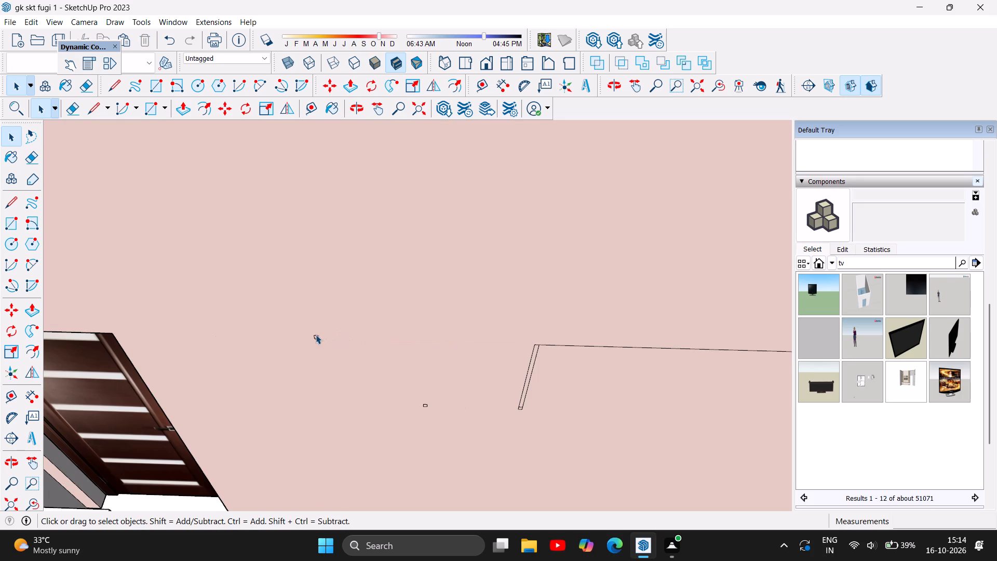
Delete the edges of the small leftover outline where the tall upright met the long horizontal strip.
{"action": "left_click", "coordinate": [314, 335]}
{"action": "key", "text": "Delete"}
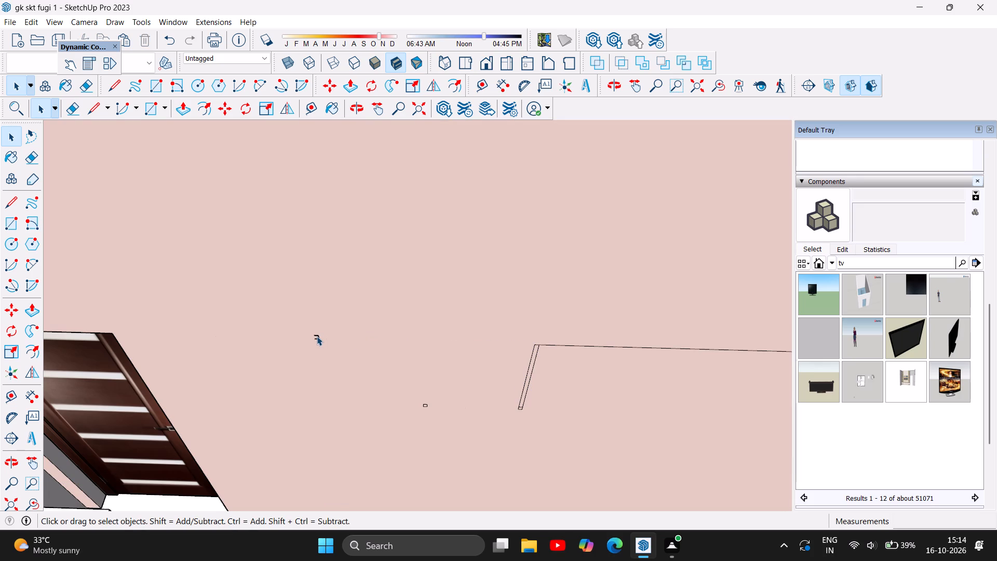
{"action": "left_click", "coordinate": [317, 336]}
{"action": "key", "text": "Delete"}
{"action": "left_click", "coordinate": [318, 337]}
{"action": "key", "text": "Delete"}
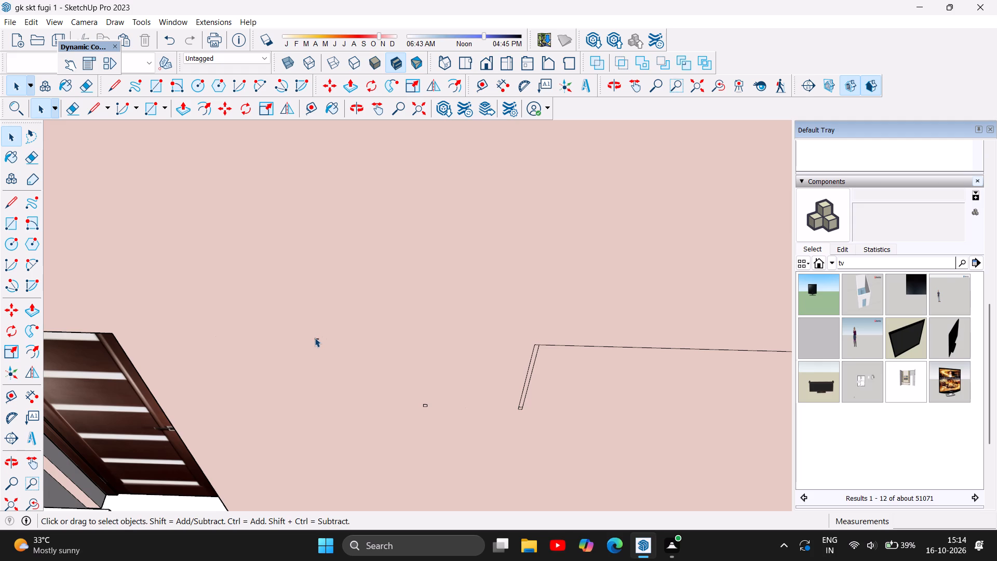
{"action": "left_click", "coordinate": [315, 338]}
{"action": "key", "text": "Delete"}
Delete all edges of the small isolated rectangle on the wall beside the short upright strip, including the last tiny fragment.
{"action": "scroll", "coordinate": [420, 401], "scroll_direction": "up", "scroll_amount": 3}
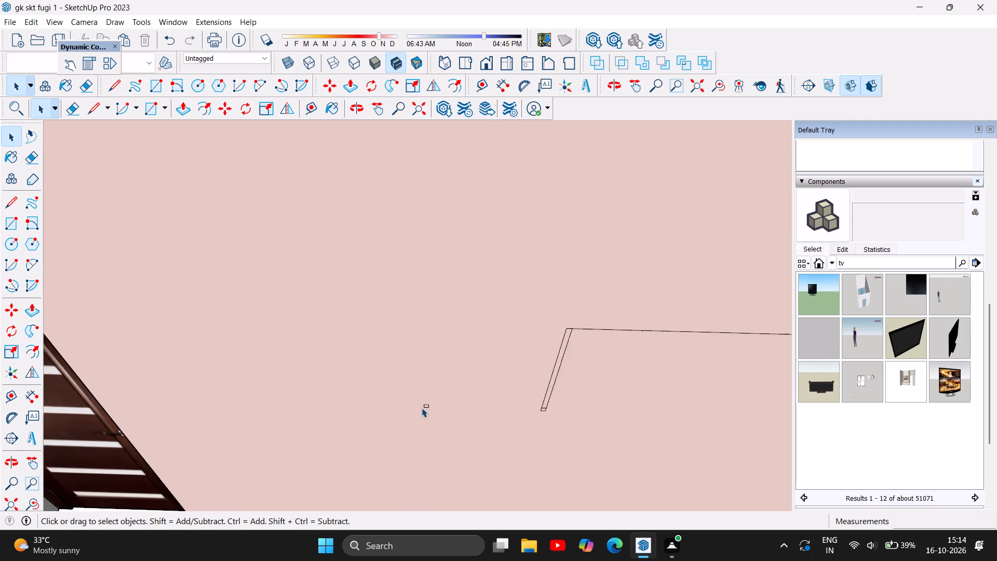
{"action": "scroll", "coordinate": [422, 408], "scroll_direction": "up", "scroll_amount": 16}
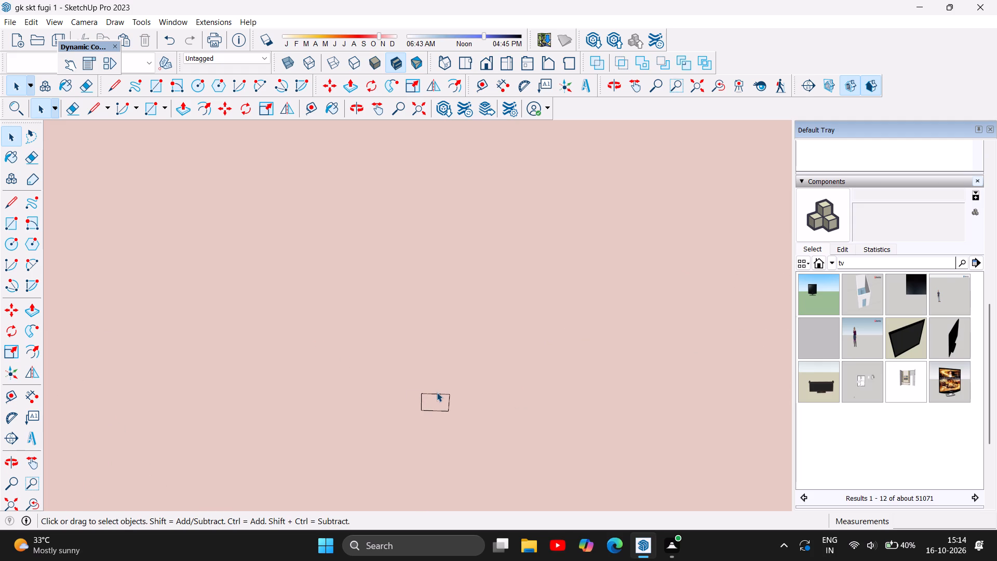
{"action": "left_click", "coordinate": [437, 393]}
{"action": "key", "text": "Delete"}
{"action": "left_click", "coordinate": [435, 409]}
{"action": "key", "text": "Delete"}
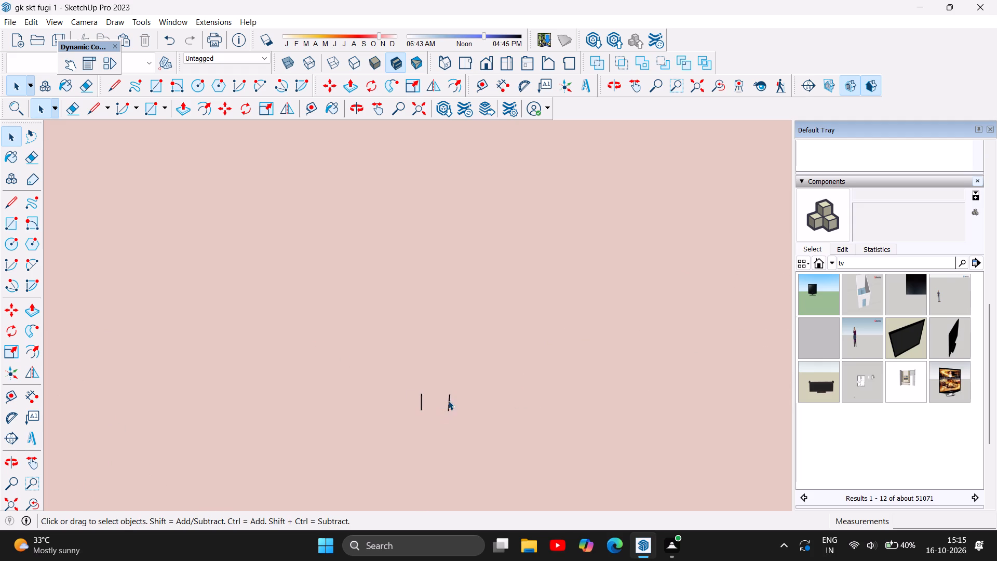
{"action": "left_click", "coordinate": [448, 398]}
{"action": "key", "text": "Delete"}
{"action": "left_click", "coordinate": [421, 398]}
{"action": "key", "text": "Delete"}
{"action": "scroll", "coordinate": [332, 388], "scroll_direction": "down", "scroll_amount": 4}
{"action": "scroll", "coordinate": [396, 402], "scroll_direction": "up", "scroll_amount": 12}
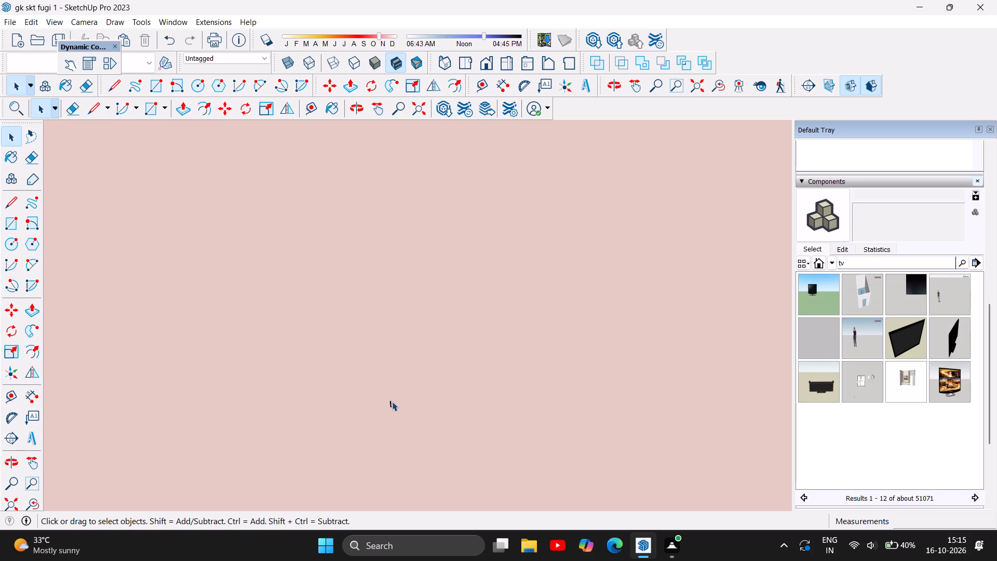
{"action": "scroll", "coordinate": [391, 402], "scroll_direction": "up", "scroll_amount": 6}
{"action": "left_click", "coordinate": [391, 405]}
{"action": "key", "text": "Delete"}
Delete the two long lines of the short upright strip beneath the remaining horizontal line.
{"action": "scroll", "coordinate": [305, 373], "scroll_direction": "down", "scroll_amount": 19}
{"action": "scroll", "coordinate": [288, 357], "scroll_direction": "down", "scroll_amount": 11}
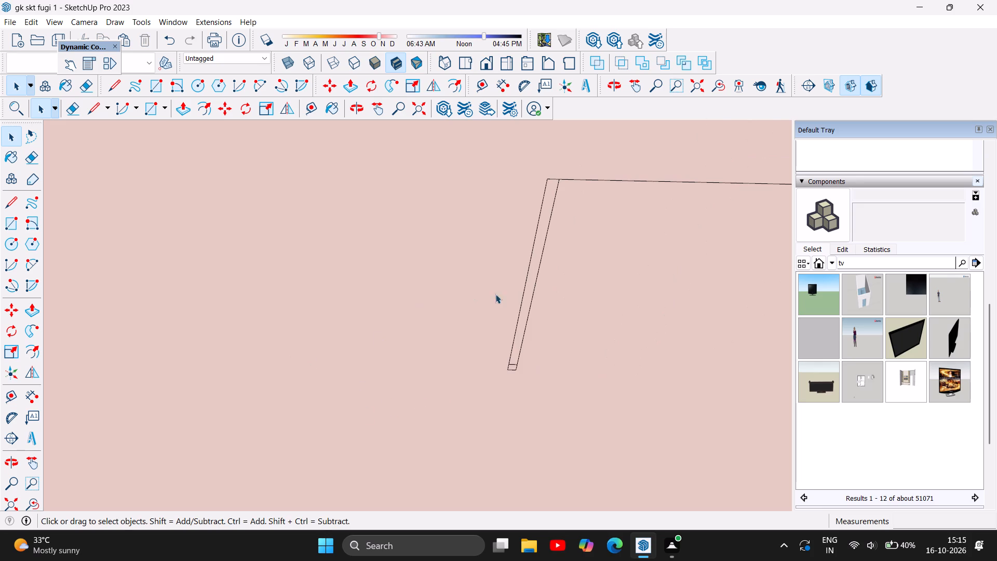
{"action": "left_click", "coordinate": [534, 290]}
{"action": "key", "text": "Delete"}
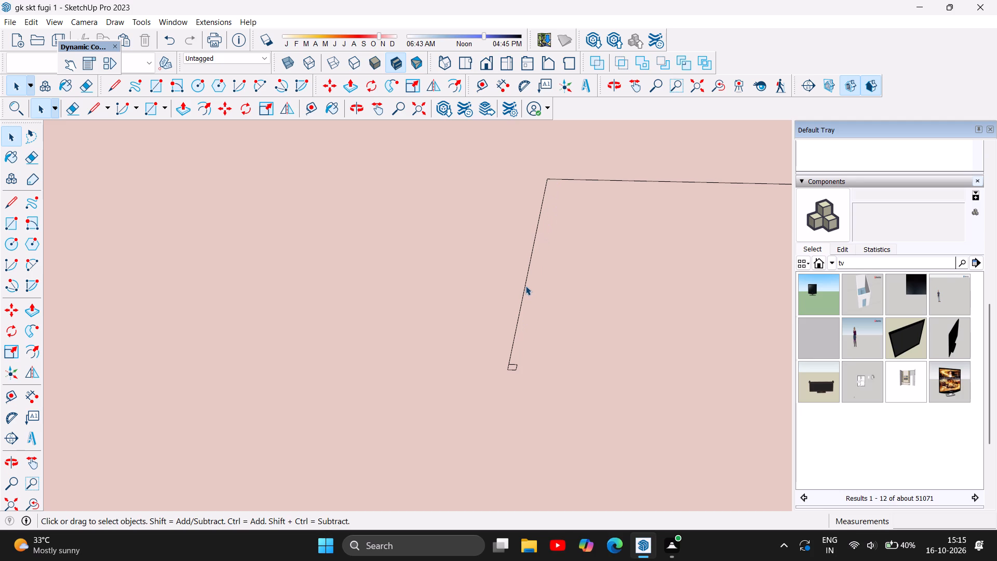
{"action": "left_click", "coordinate": [526, 285]}
{"action": "key", "text": "Delete"}
Delete the four edges of the small leftover outline at the short upright strip's lower end.
{"action": "scroll", "coordinate": [510, 370], "scroll_direction": "up", "scroll_amount": 4}
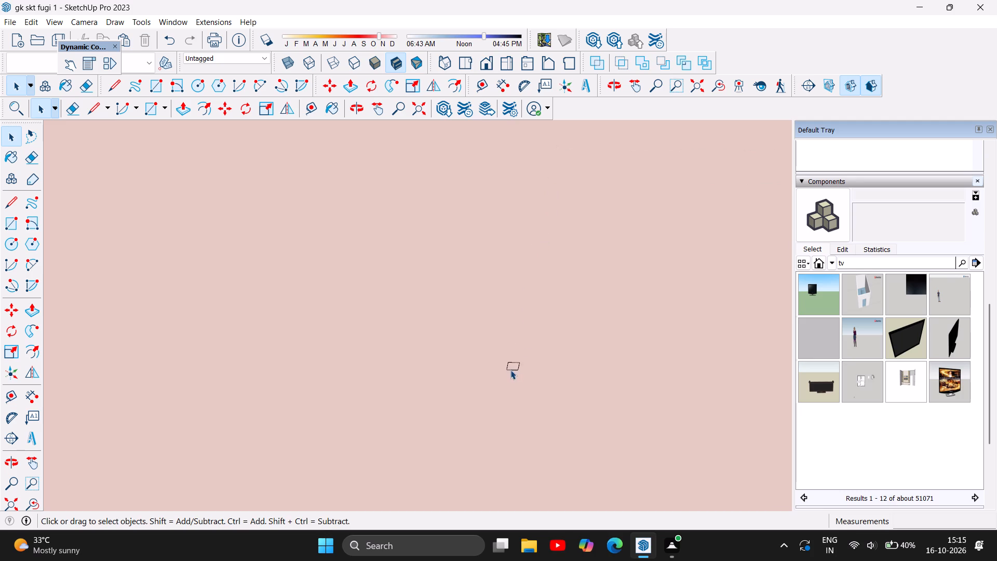
{"action": "left_click", "coordinate": [510, 359]}
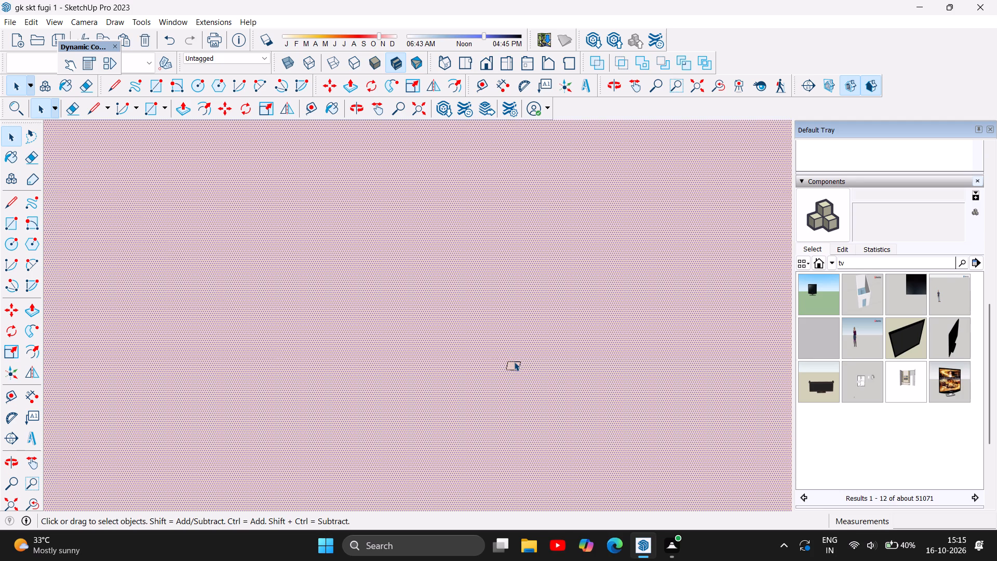
{"action": "left_click", "coordinate": [514, 362]}
{"action": "key", "text": "Delete"}
{"action": "left_click", "coordinate": [519, 366]}
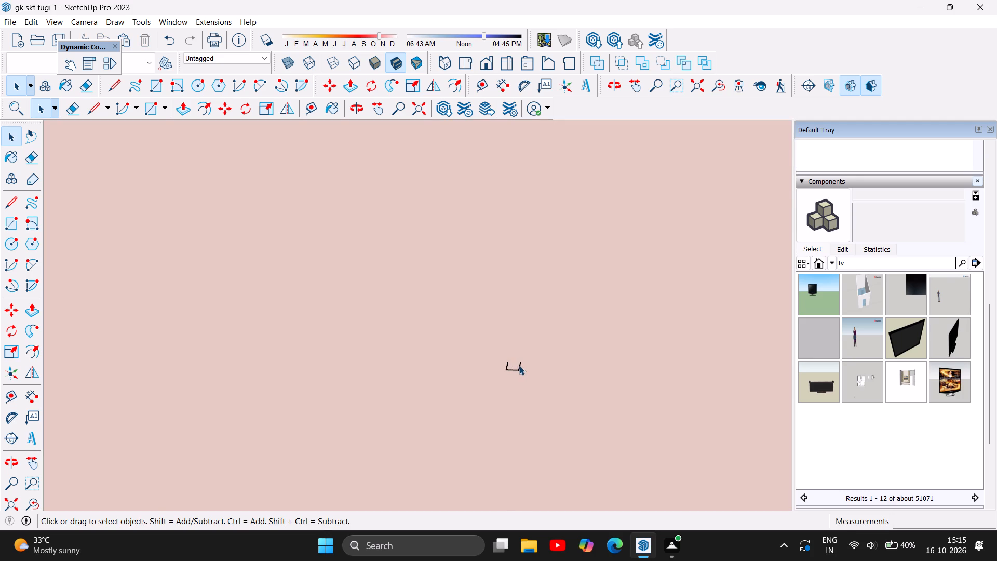
{"action": "key", "text": "Delete"}
{"action": "left_click", "coordinate": [513, 369]}
{"action": "key", "text": "Delete"}
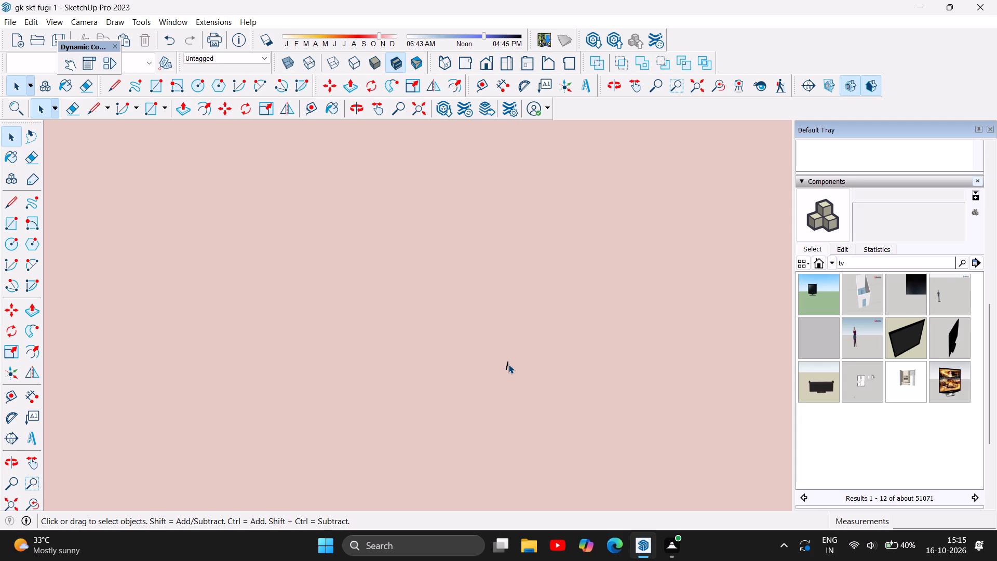
{"action": "left_click", "coordinate": [506, 364]}
{"action": "key", "text": "Delete"}
{"action": "scroll", "coordinate": [358, 373], "scroll_direction": "down", "scroll_amount": 9}
{"action": "scroll", "coordinate": [419, 318], "scroll_direction": "down", "scroll_amount": 5}
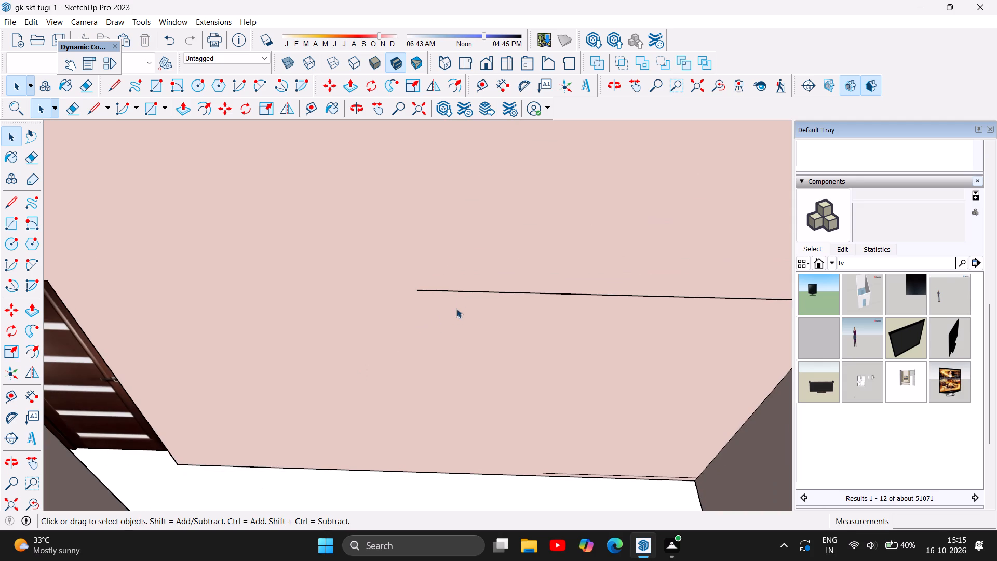
Delete the remaining long horizontal line on the pink wall and the thin line just above its base.
{"action": "left_click", "coordinate": [457, 290]}
{"action": "key", "text": "Delete"}
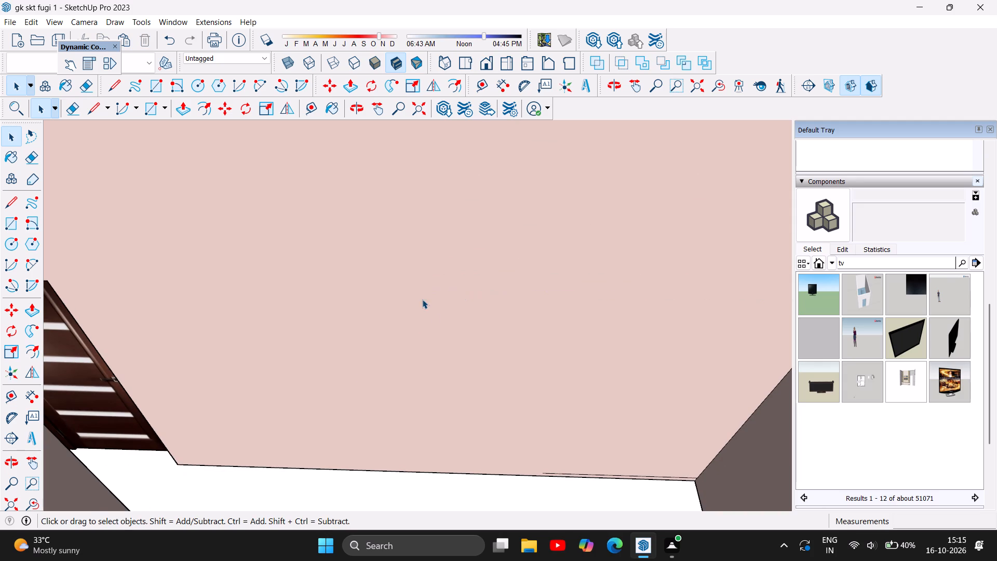
{"action": "scroll", "coordinate": [421, 301], "scroll_direction": "down", "scroll_amount": 4}
{"action": "scroll", "coordinate": [466, 274], "scroll_direction": "down", "scroll_amount": 5}
{"action": "scroll", "coordinate": [544, 387], "scroll_direction": "up", "scroll_amount": 5}
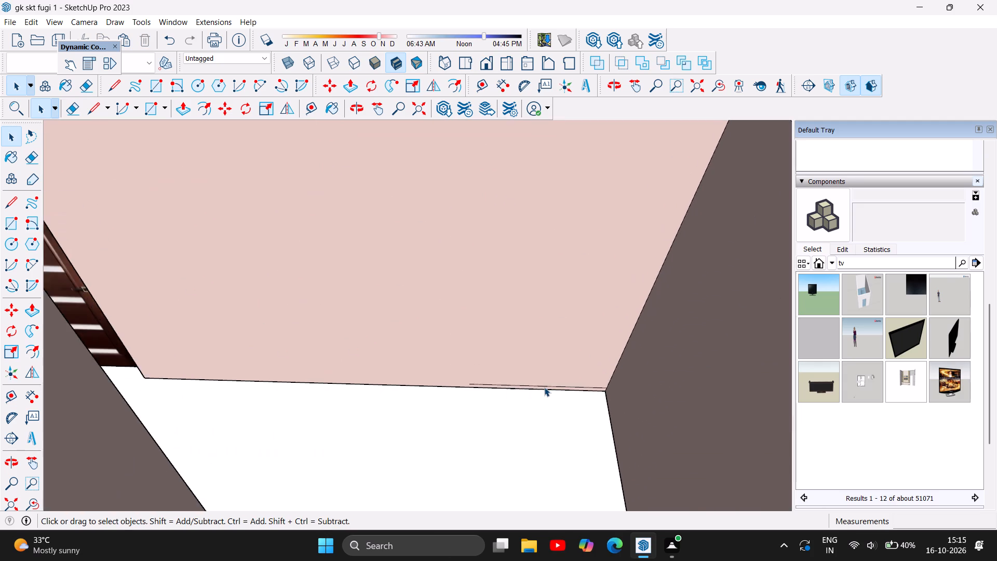
{"action": "scroll", "coordinate": [544, 387], "scroll_direction": "up", "scroll_amount": 7}
{"action": "left_click", "coordinate": [536, 384]}
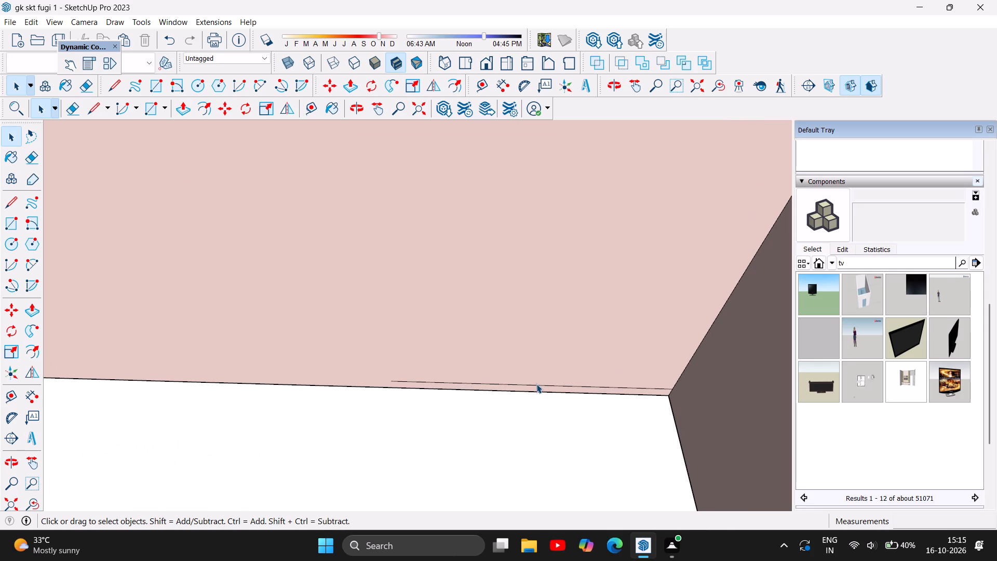
{"action": "key", "text": "Delete"}
{"action": "scroll", "coordinate": [532, 379], "scroll_direction": "down", "scroll_amount": 5}
{"action": "scroll", "coordinate": [578, 378], "scroll_direction": "down", "scroll_amount": 4}
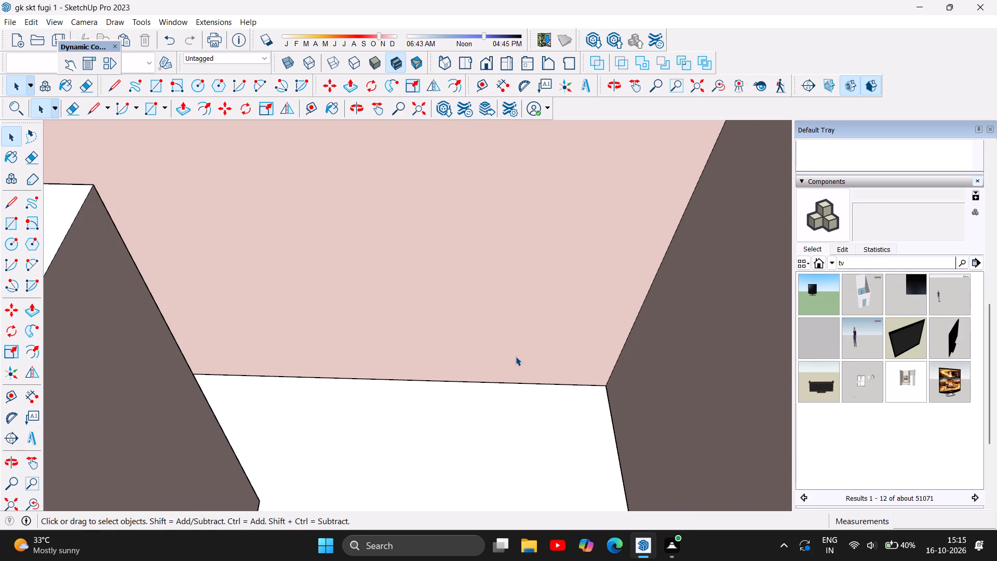
Draw a 4' line on the floor from the partition wall's outer corner to the base of the pink wall.
{"action": "left_click", "coordinate": [7, 204]}
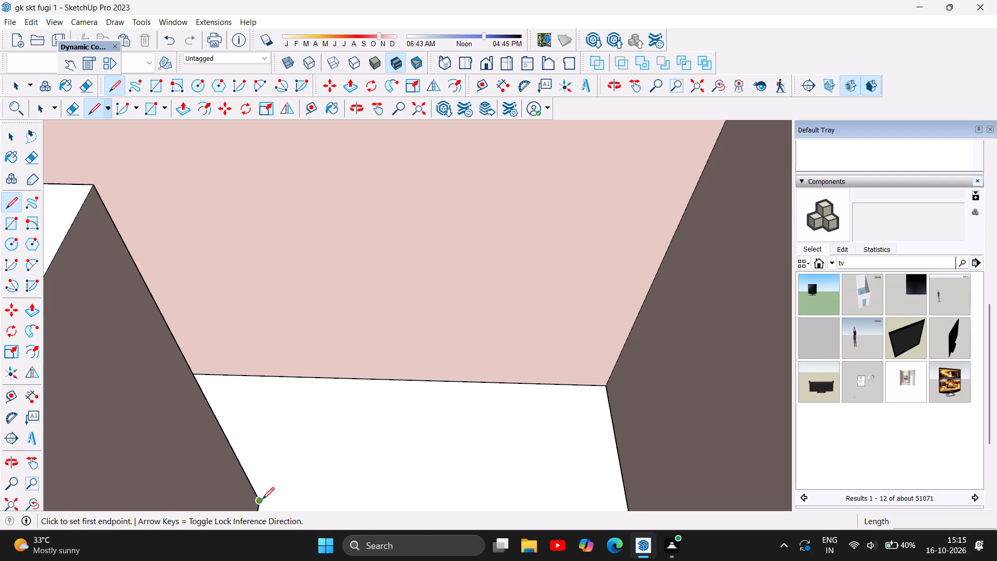
{"action": "left_click_drag", "start_coordinate": [262, 499], "coordinate": [263, 494]}
{"action": "left_click", "coordinate": [284, 380]}
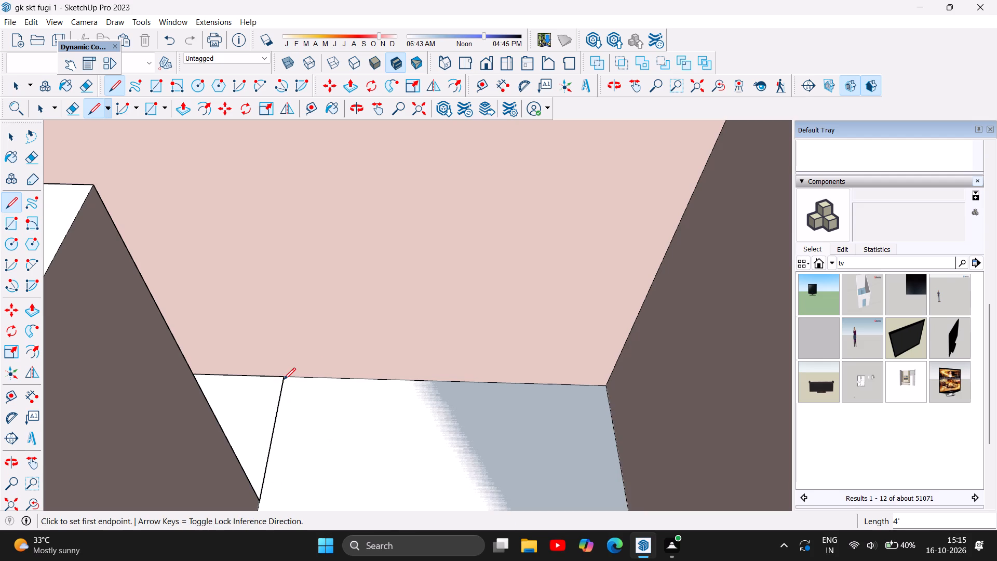
{"action": "key", "text": "Escape"}
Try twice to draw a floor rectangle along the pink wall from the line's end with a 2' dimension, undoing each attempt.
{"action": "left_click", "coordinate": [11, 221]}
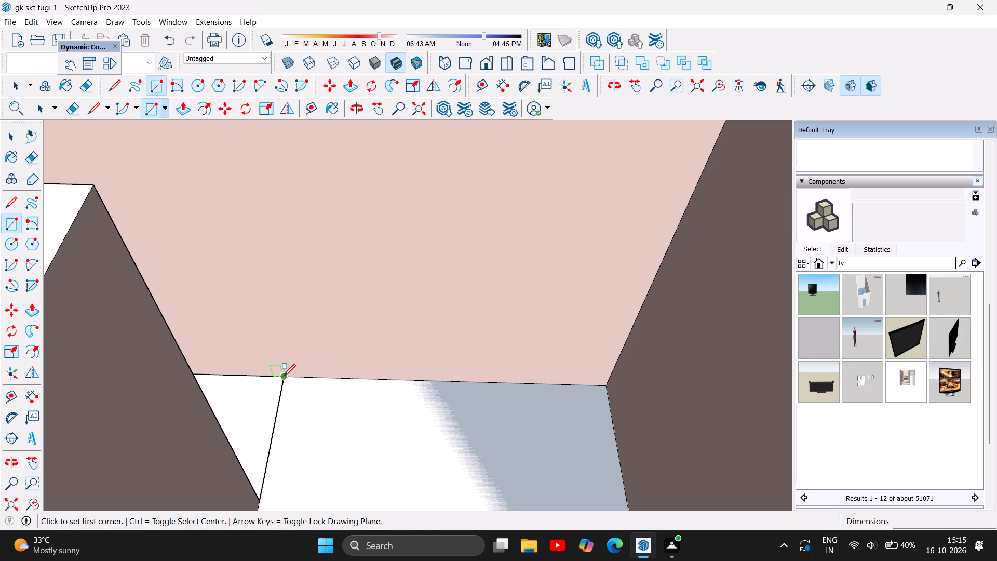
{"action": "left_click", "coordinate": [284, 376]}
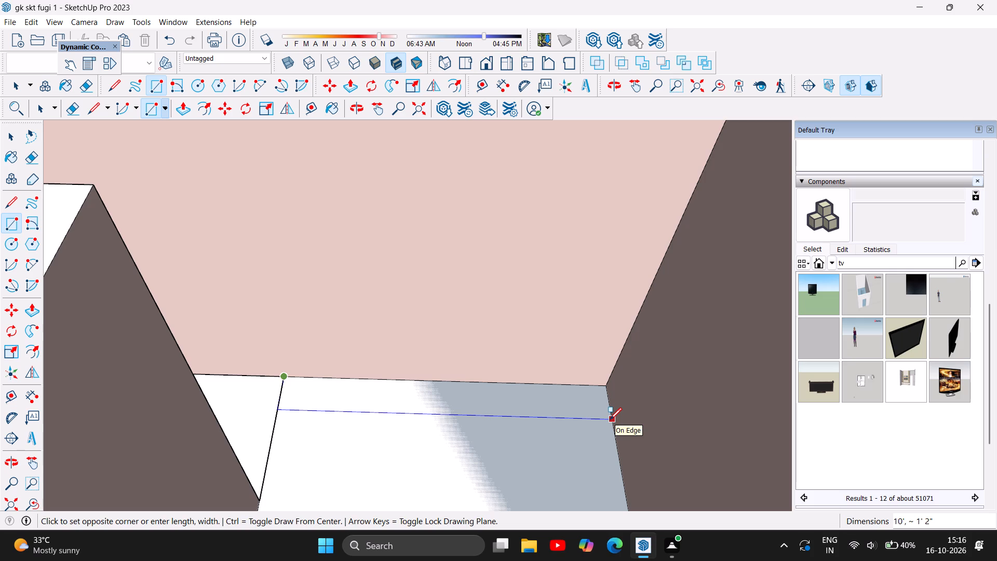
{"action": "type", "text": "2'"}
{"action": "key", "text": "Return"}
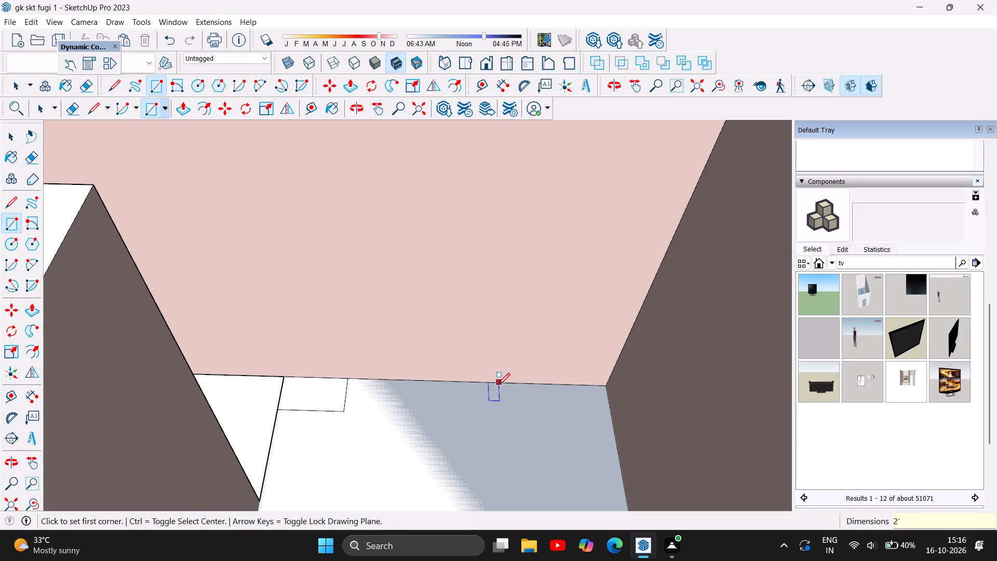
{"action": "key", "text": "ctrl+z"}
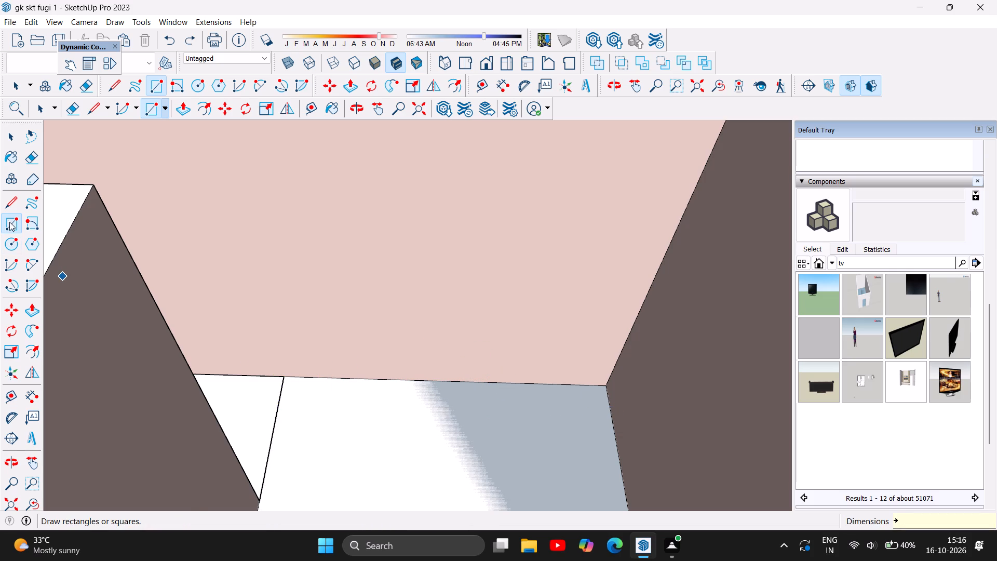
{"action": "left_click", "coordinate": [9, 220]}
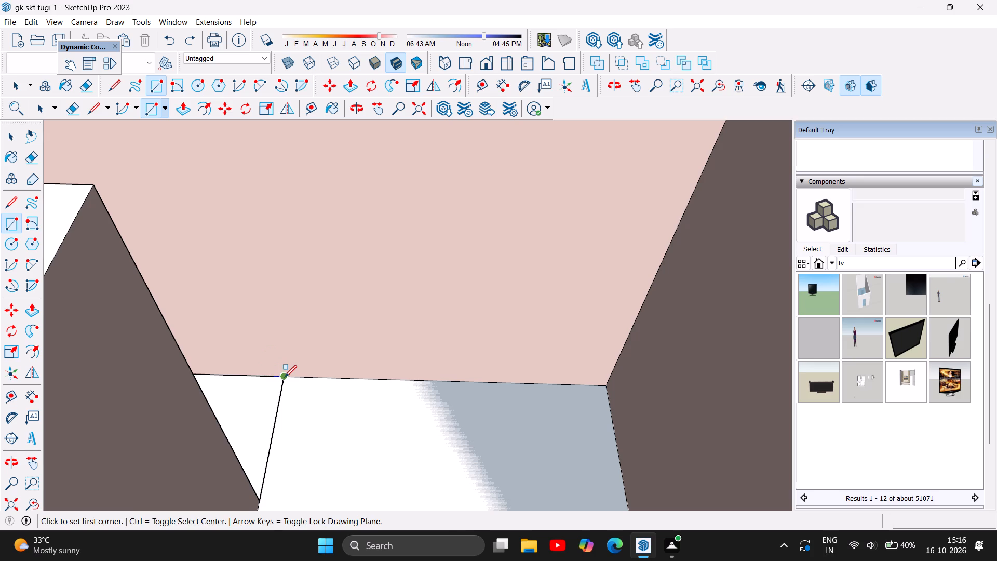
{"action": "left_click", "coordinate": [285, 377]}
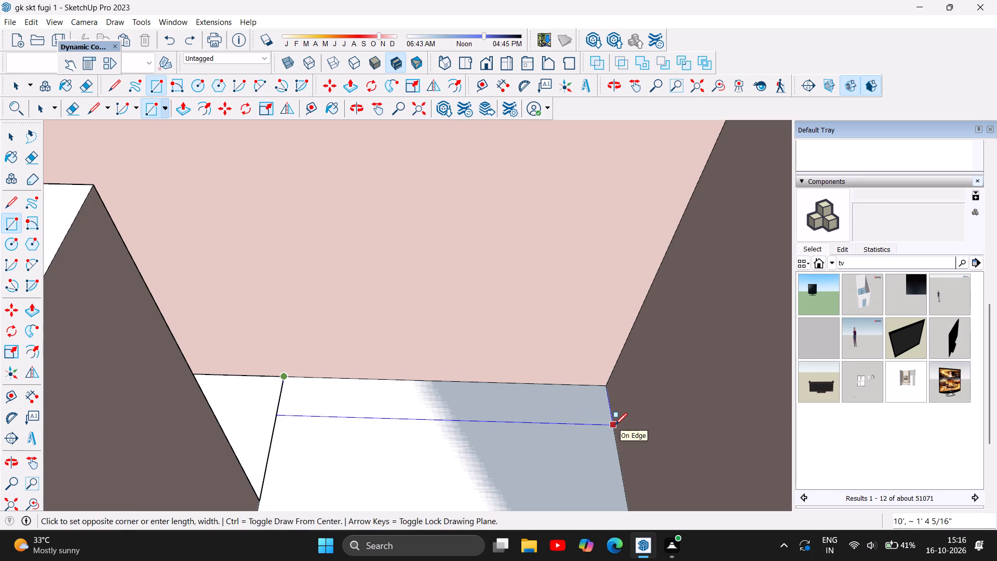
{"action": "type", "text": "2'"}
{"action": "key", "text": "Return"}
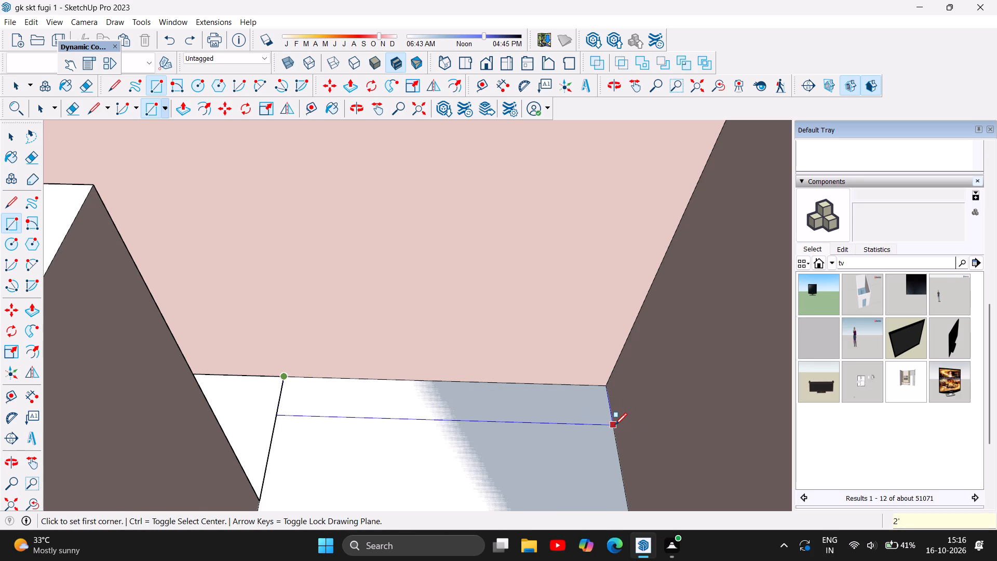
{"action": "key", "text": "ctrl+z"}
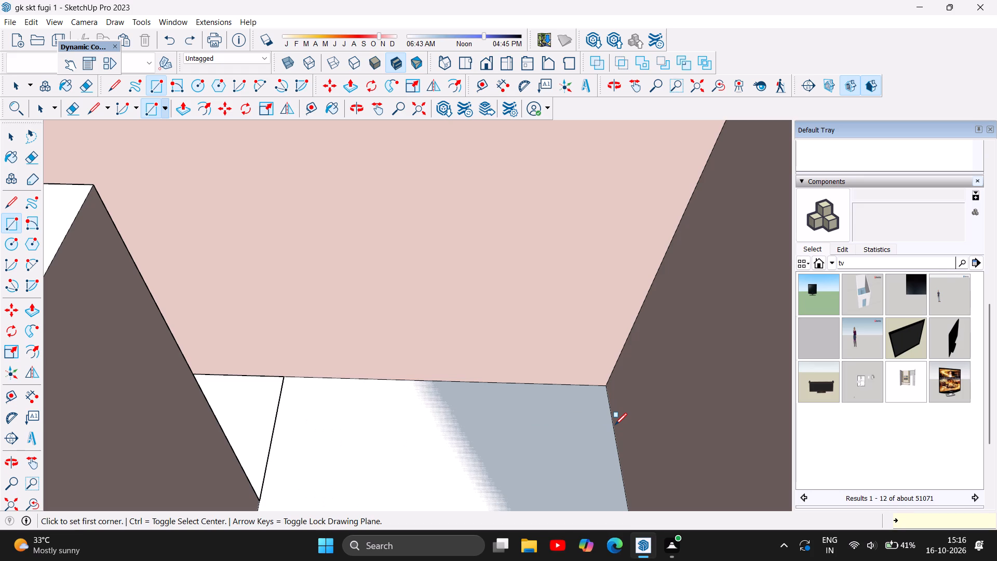
Draw a floor rectangle 2' long and about 1' 7 1/2" deep along the pink wall, starting from the 4' line's end.
{"action": "left_click", "coordinate": [284, 377]}
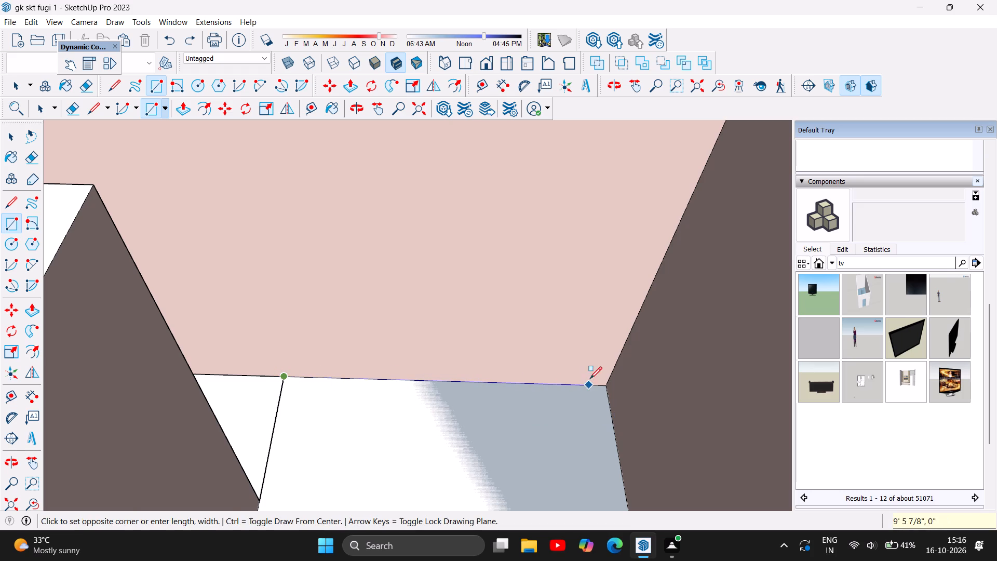
{"action": "left_click", "coordinate": [607, 388]}
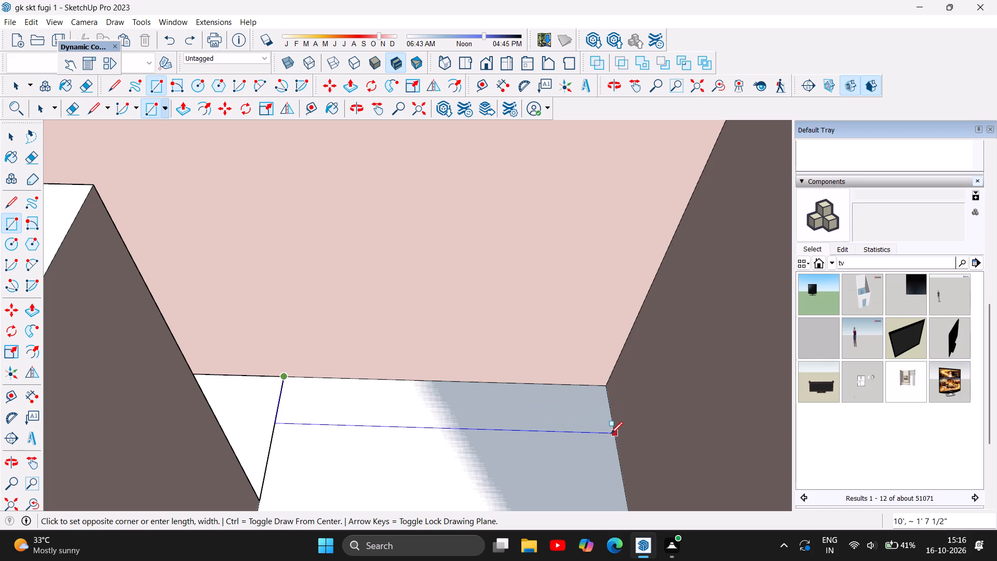
{"action": "type", "text": "2'"}
{"action": "key", "text": "Return"}
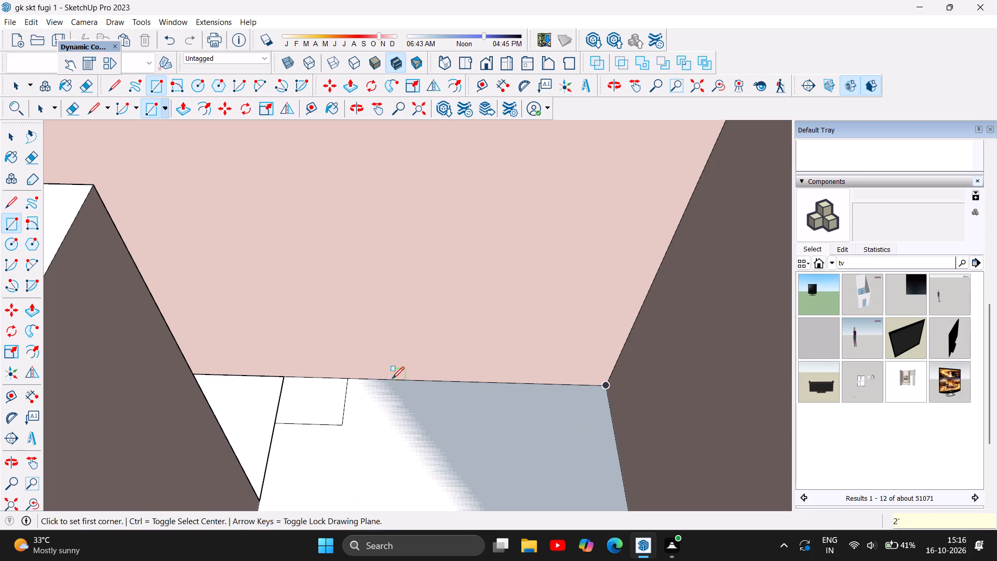
Draw an adjoining floor rectangle 8' by about 1' 7 1/2" along the pink wall, reaching the side wall.
{"action": "left_click", "coordinate": [348, 379]}
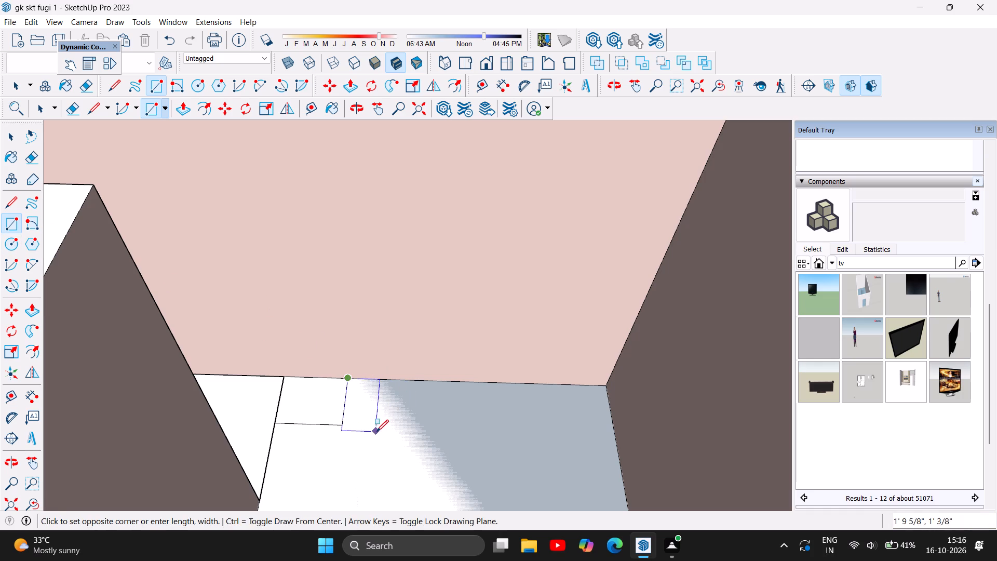
{"action": "left_click", "coordinate": [341, 427]}
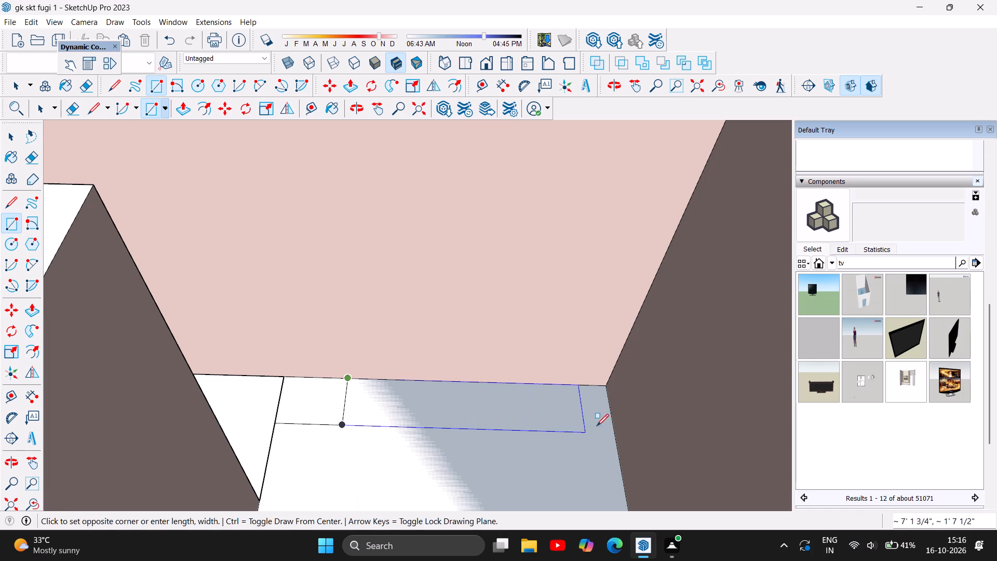
{"action": "left_click", "coordinate": [612, 432]}
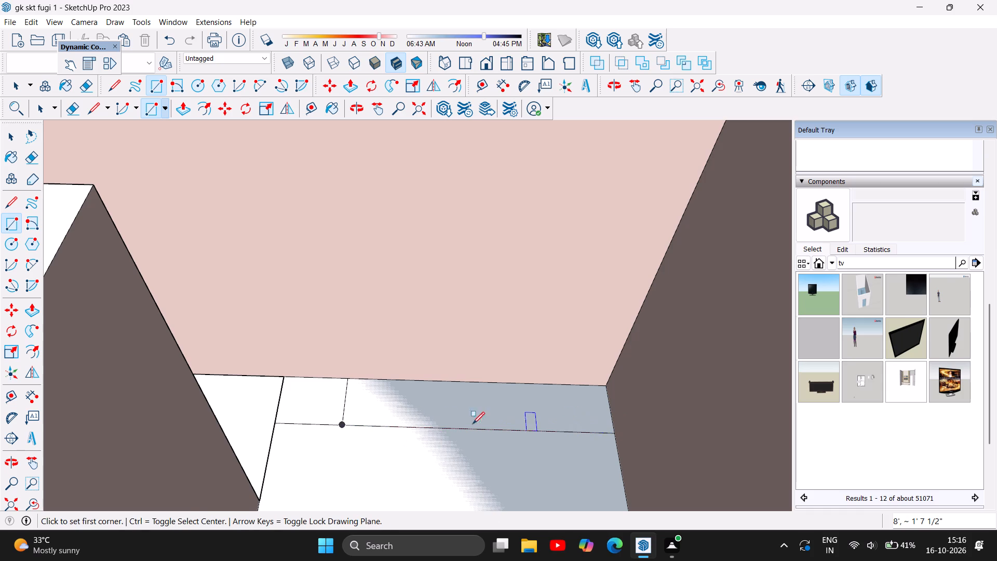
{"action": "key", "text": "Escape"}
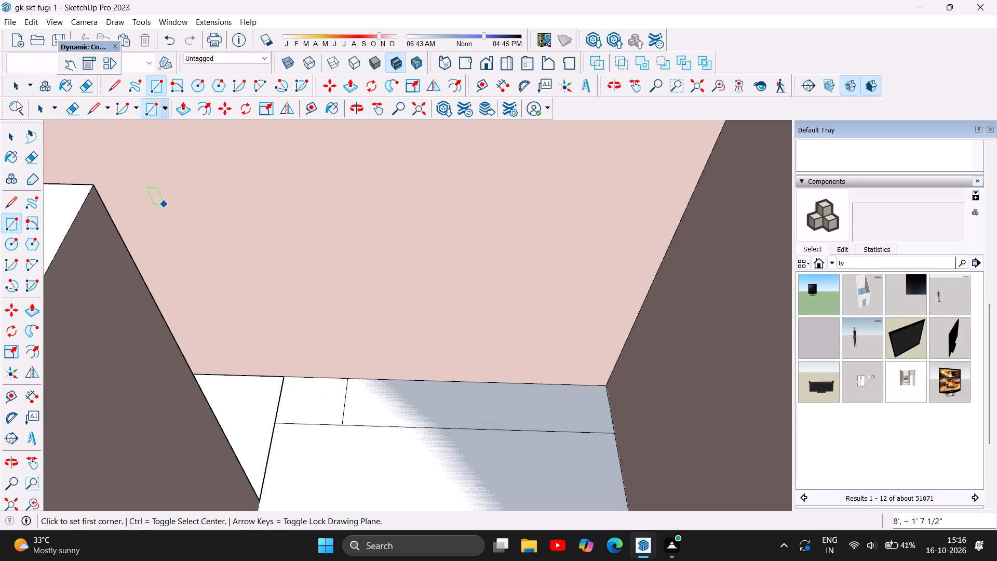
Delete the dividing edge between the two floor rectangles and the part of the 4' line extending beyond them.
{"action": "left_click", "coordinate": [9, 135]}
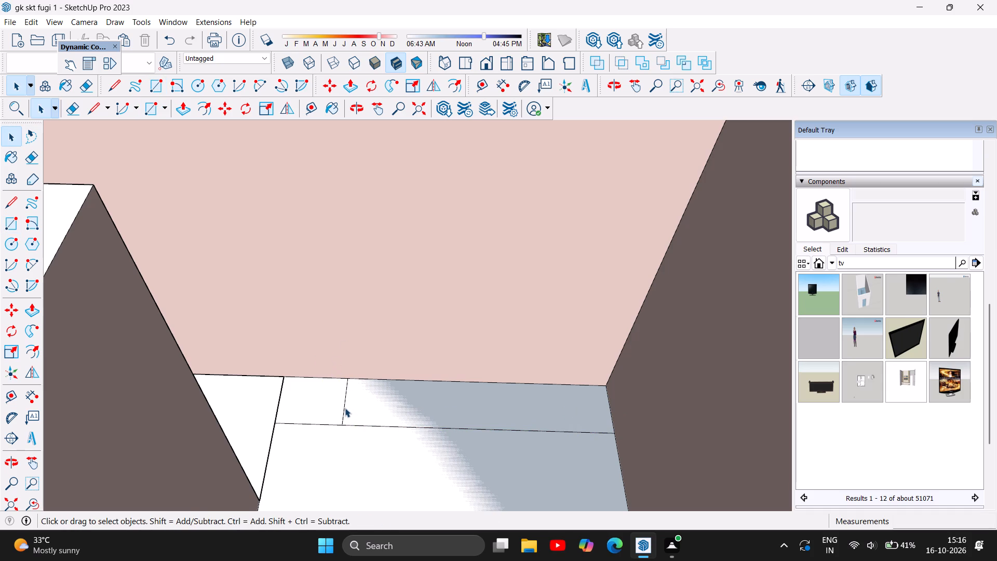
{"action": "left_click", "coordinate": [345, 408]}
{"action": "key", "text": "Escape"}
{"action": "key", "text": "Delete"}
{"action": "left_click", "coordinate": [272, 439]}
{"action": "key", "text": "Delete"}
Push/Pull the merged floor strip along the pink wall up by 2".
{"action": "scroll", "coordinate": [452, 460], "scroll_direction": "down", "scroll_amount": 4}
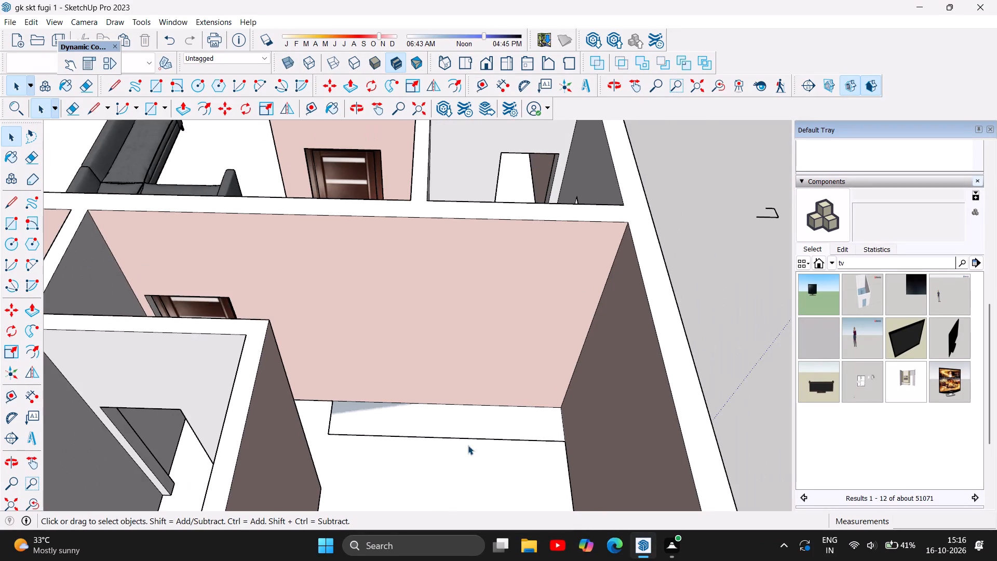
{"action": "scroll", "coordinate": [494, 417], "scroll_direction": "up", "scroll_amount": 5}
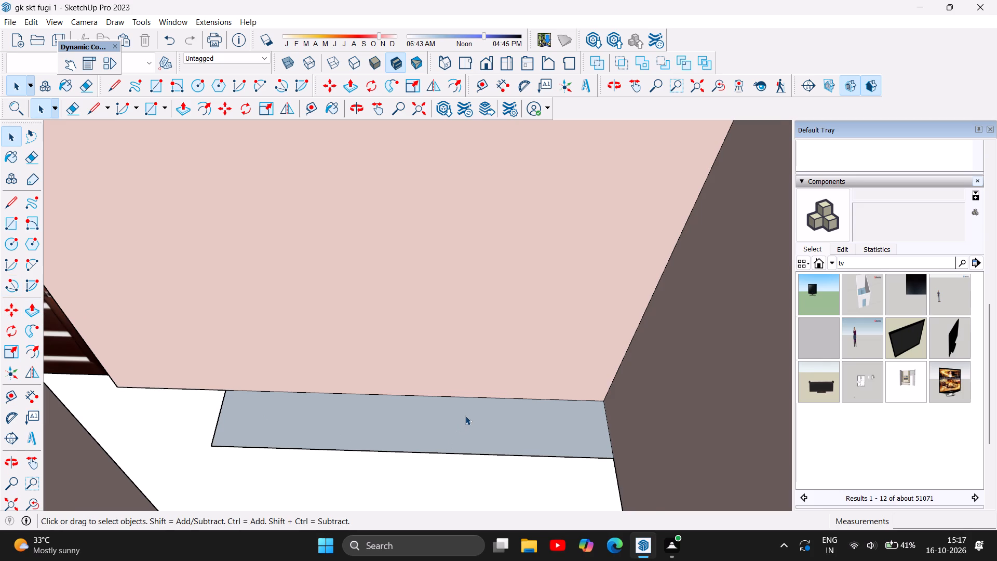
{"action": "scroll", "coordinate": [467, 416], "scroll_direction": "up", "scroll_amount": 3}
{"action": "scroll", "coordinate": [291, 475], "scroll_direction": "up", "scroll_amount": 1}
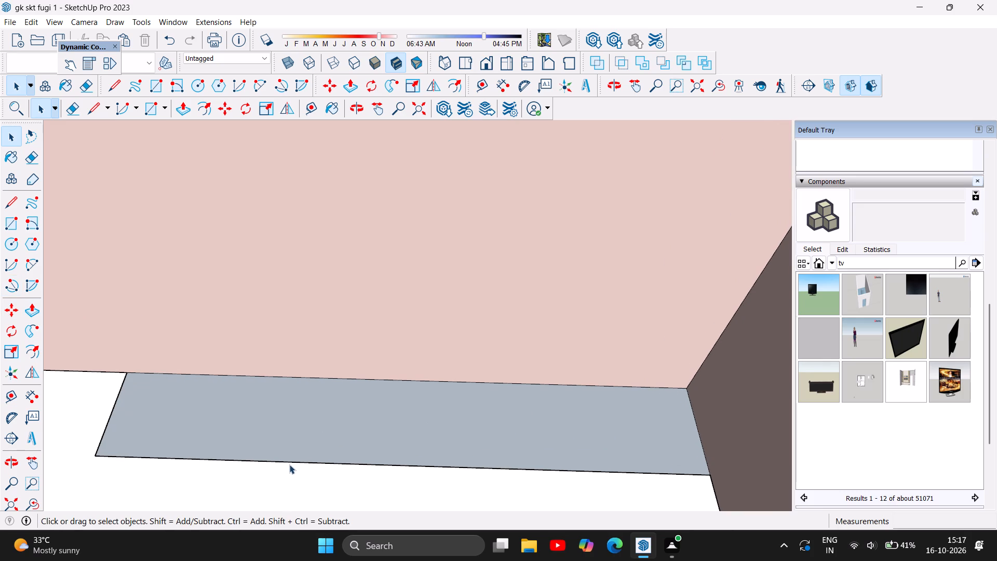
{"action": "left_click", "coordinate": [29, 312]}
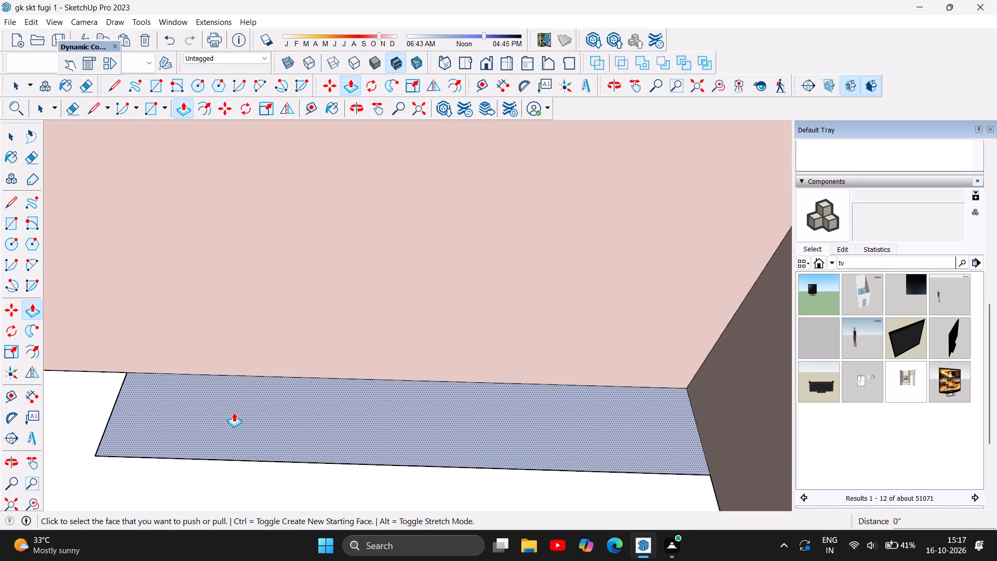
{"action": "left_click", "coordinate": [234, 412]}
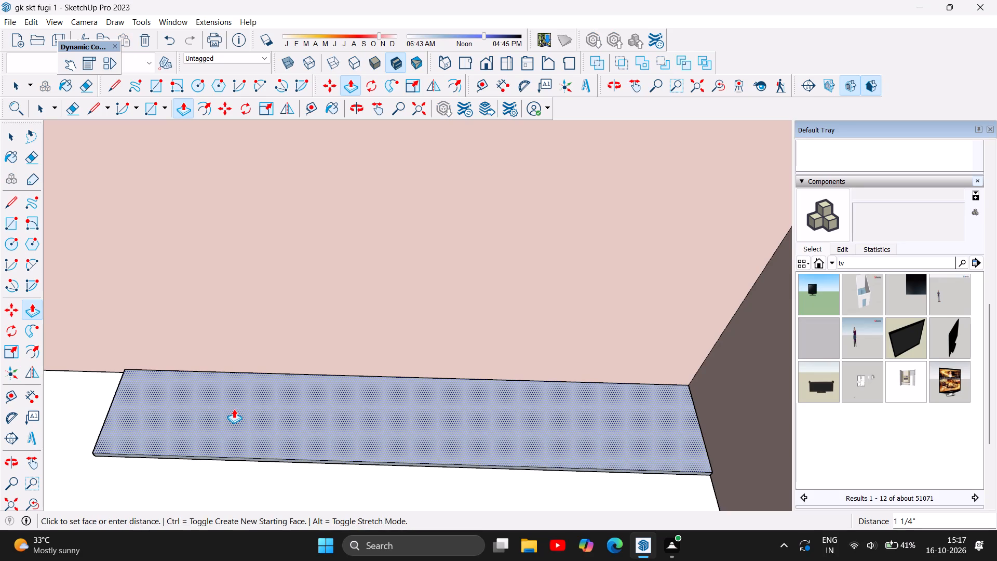
{"action": "key", "text": "2"}
{"action": "key", "text": "Return"}
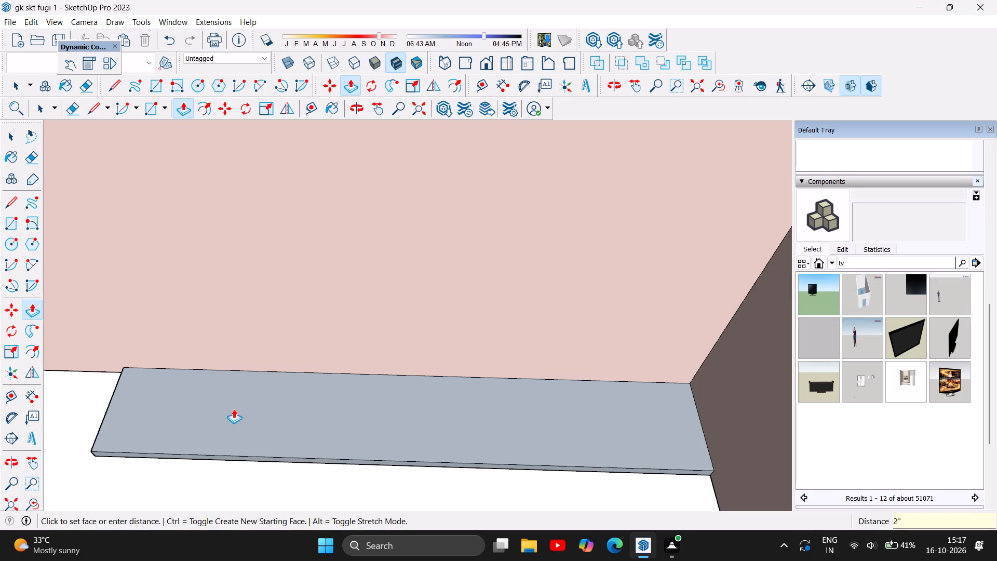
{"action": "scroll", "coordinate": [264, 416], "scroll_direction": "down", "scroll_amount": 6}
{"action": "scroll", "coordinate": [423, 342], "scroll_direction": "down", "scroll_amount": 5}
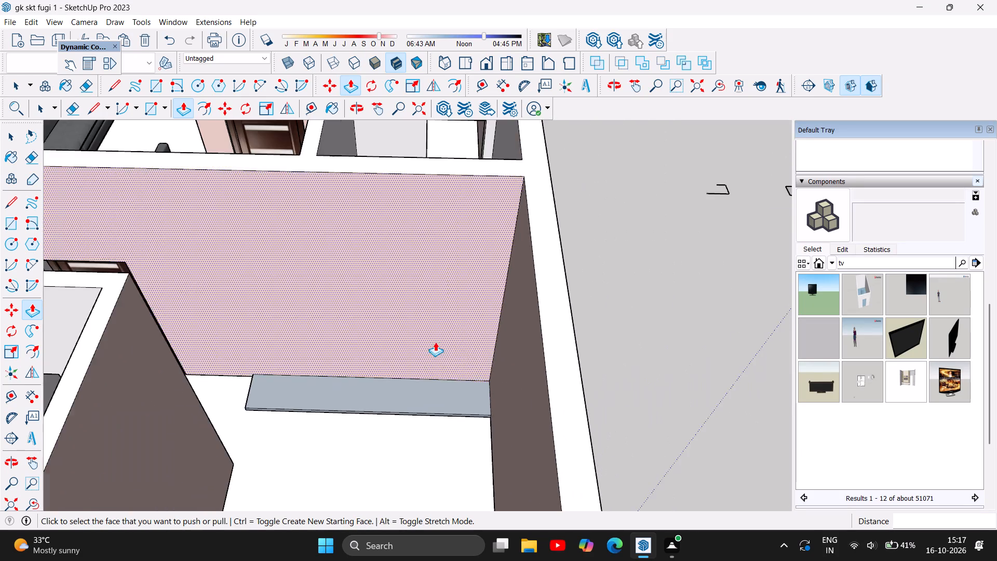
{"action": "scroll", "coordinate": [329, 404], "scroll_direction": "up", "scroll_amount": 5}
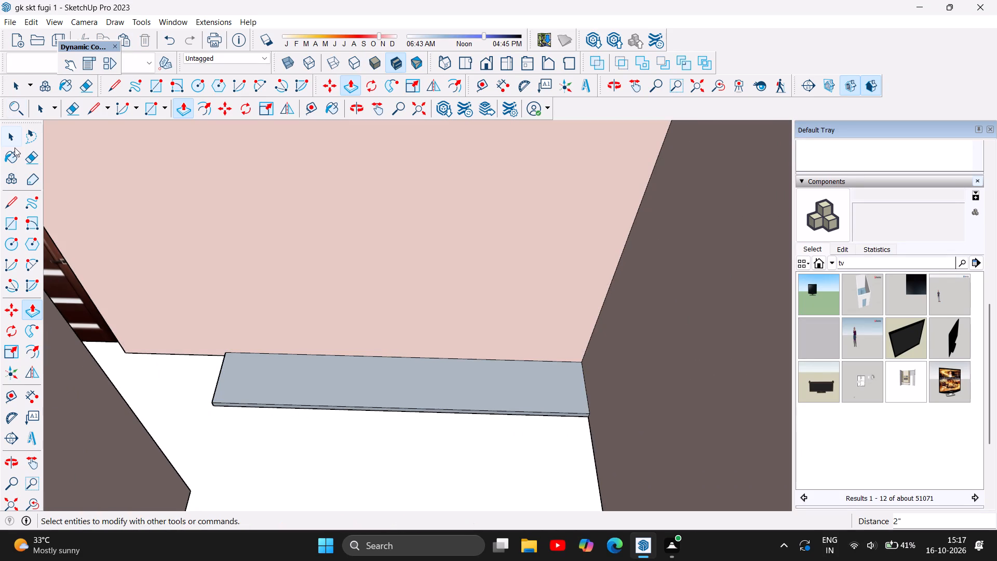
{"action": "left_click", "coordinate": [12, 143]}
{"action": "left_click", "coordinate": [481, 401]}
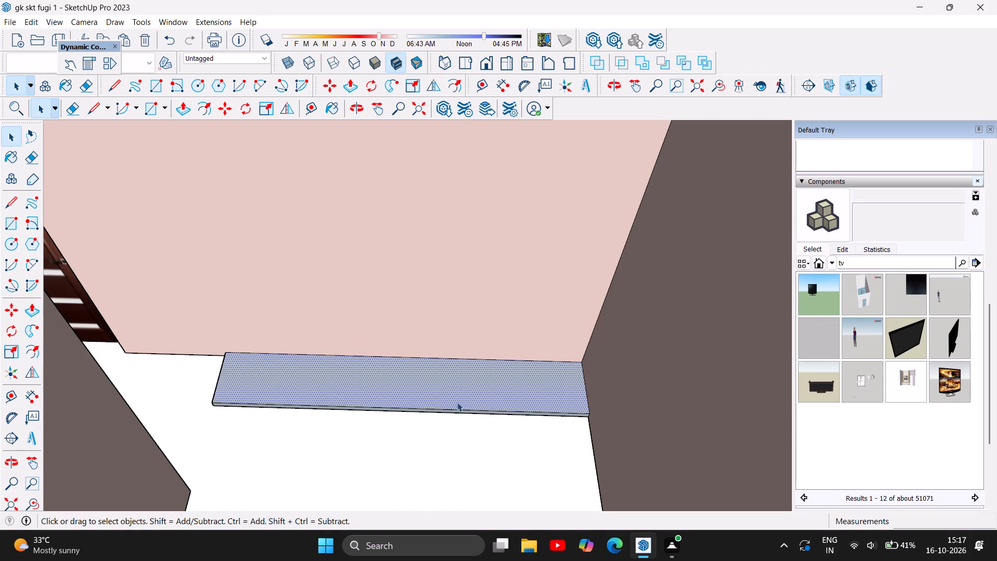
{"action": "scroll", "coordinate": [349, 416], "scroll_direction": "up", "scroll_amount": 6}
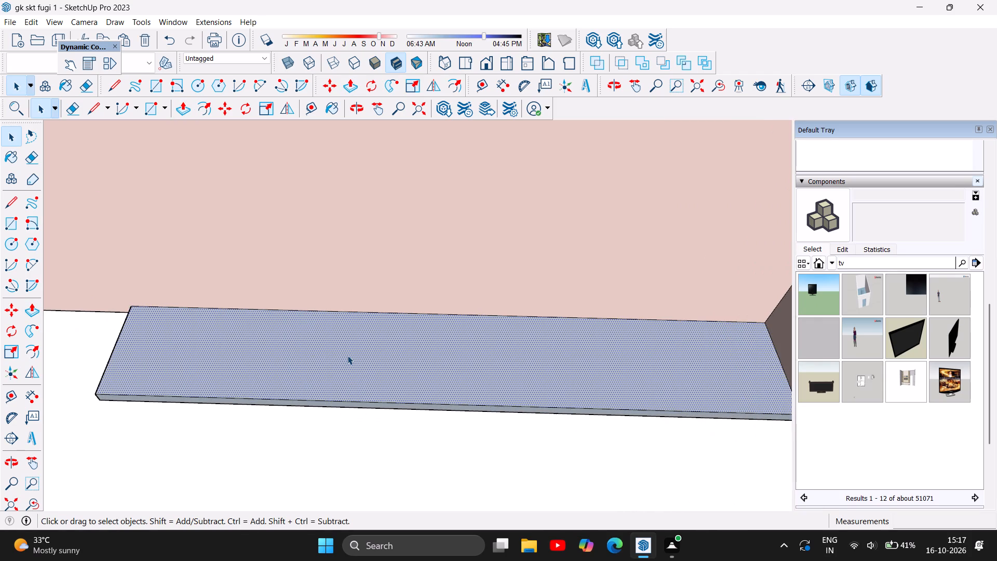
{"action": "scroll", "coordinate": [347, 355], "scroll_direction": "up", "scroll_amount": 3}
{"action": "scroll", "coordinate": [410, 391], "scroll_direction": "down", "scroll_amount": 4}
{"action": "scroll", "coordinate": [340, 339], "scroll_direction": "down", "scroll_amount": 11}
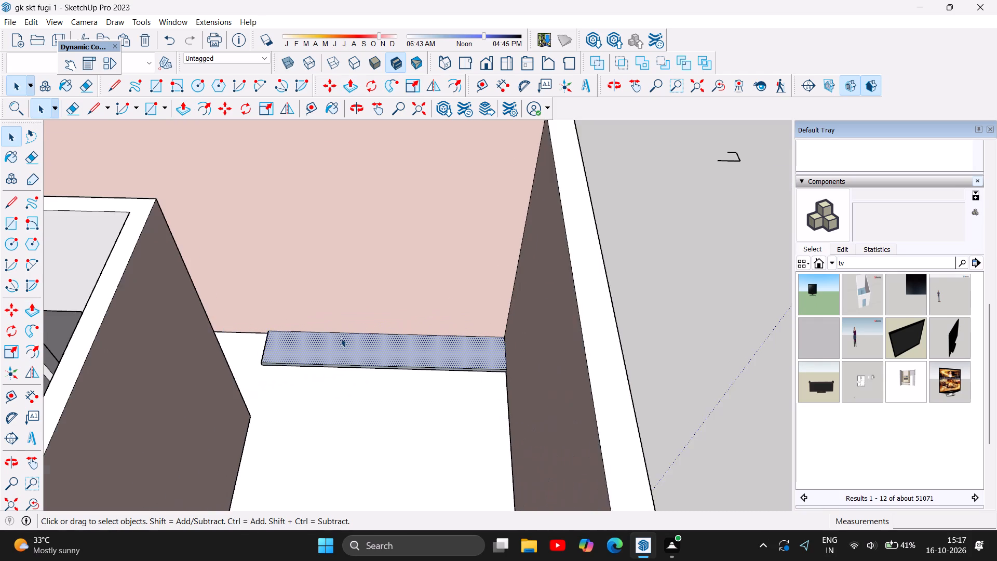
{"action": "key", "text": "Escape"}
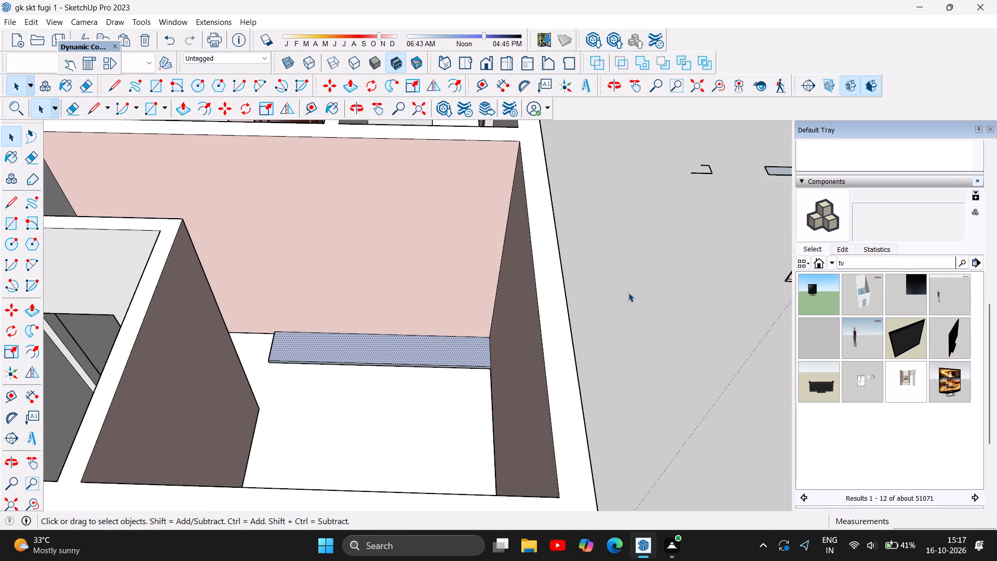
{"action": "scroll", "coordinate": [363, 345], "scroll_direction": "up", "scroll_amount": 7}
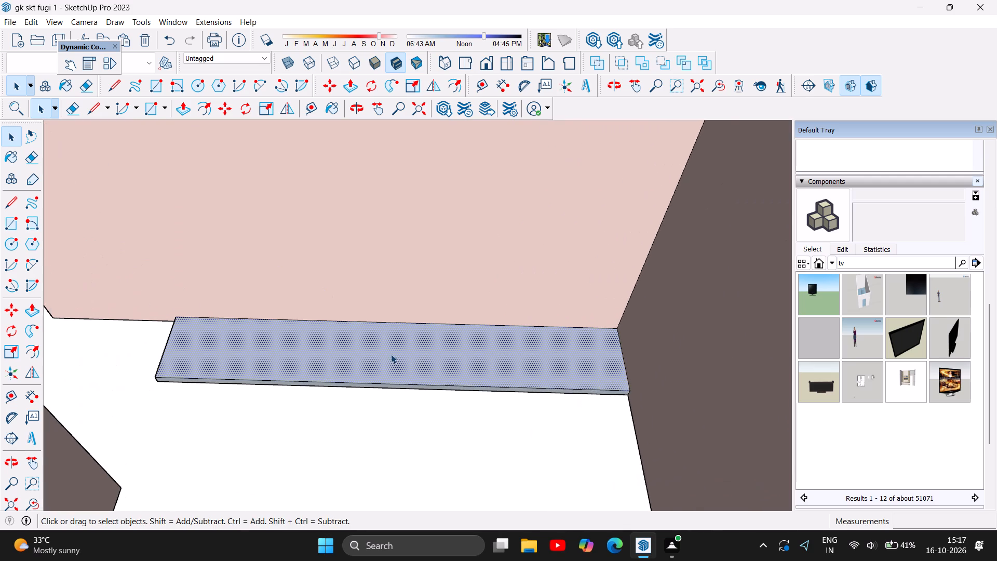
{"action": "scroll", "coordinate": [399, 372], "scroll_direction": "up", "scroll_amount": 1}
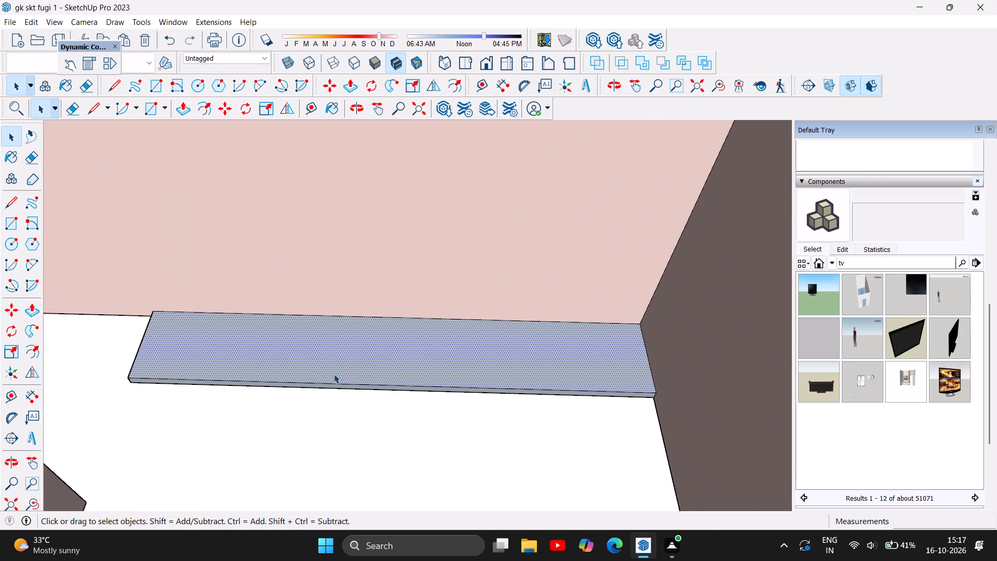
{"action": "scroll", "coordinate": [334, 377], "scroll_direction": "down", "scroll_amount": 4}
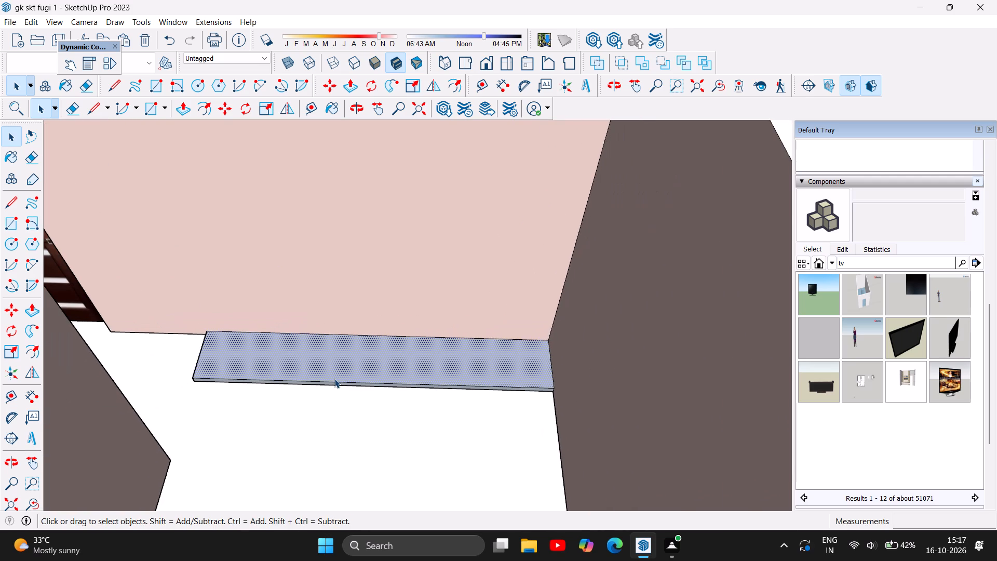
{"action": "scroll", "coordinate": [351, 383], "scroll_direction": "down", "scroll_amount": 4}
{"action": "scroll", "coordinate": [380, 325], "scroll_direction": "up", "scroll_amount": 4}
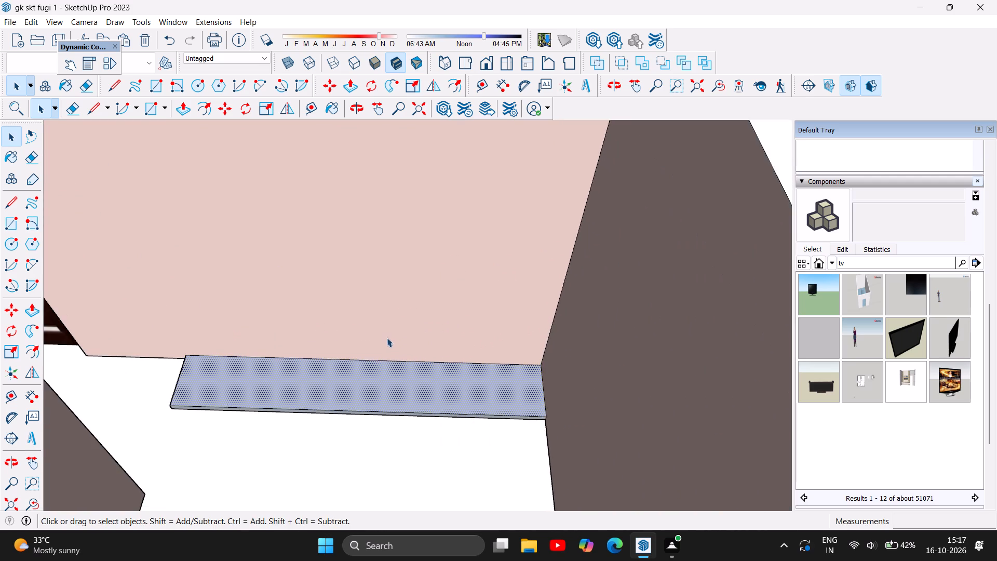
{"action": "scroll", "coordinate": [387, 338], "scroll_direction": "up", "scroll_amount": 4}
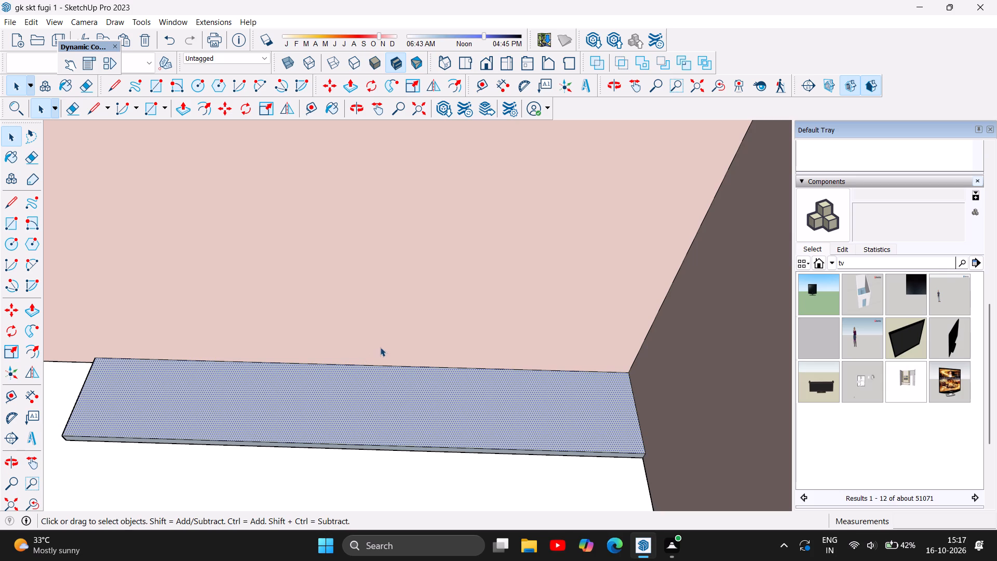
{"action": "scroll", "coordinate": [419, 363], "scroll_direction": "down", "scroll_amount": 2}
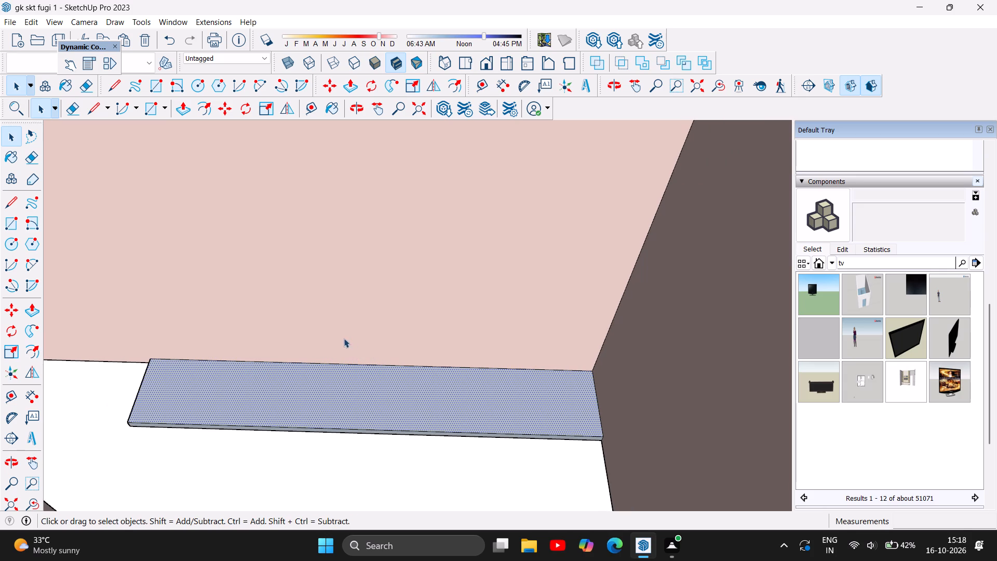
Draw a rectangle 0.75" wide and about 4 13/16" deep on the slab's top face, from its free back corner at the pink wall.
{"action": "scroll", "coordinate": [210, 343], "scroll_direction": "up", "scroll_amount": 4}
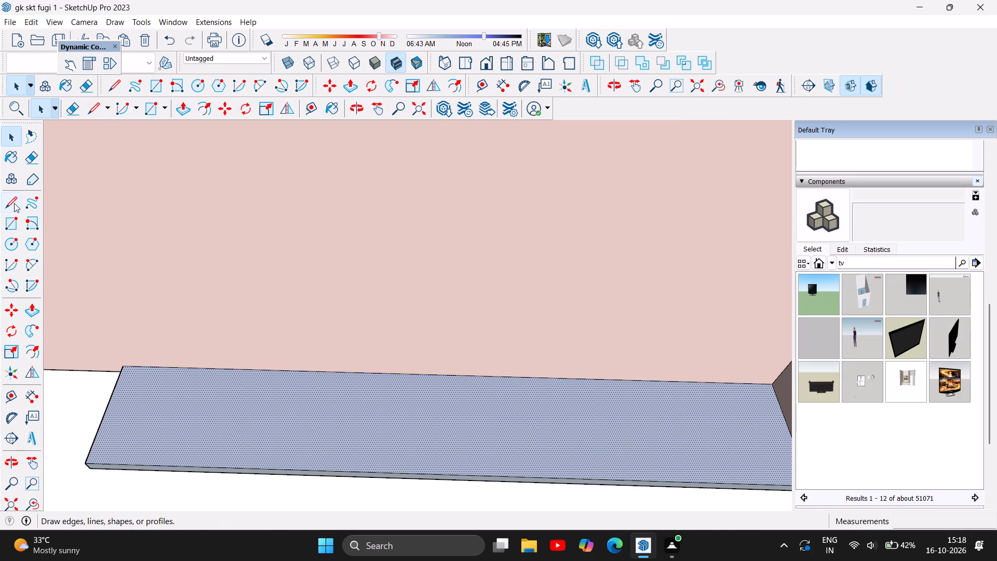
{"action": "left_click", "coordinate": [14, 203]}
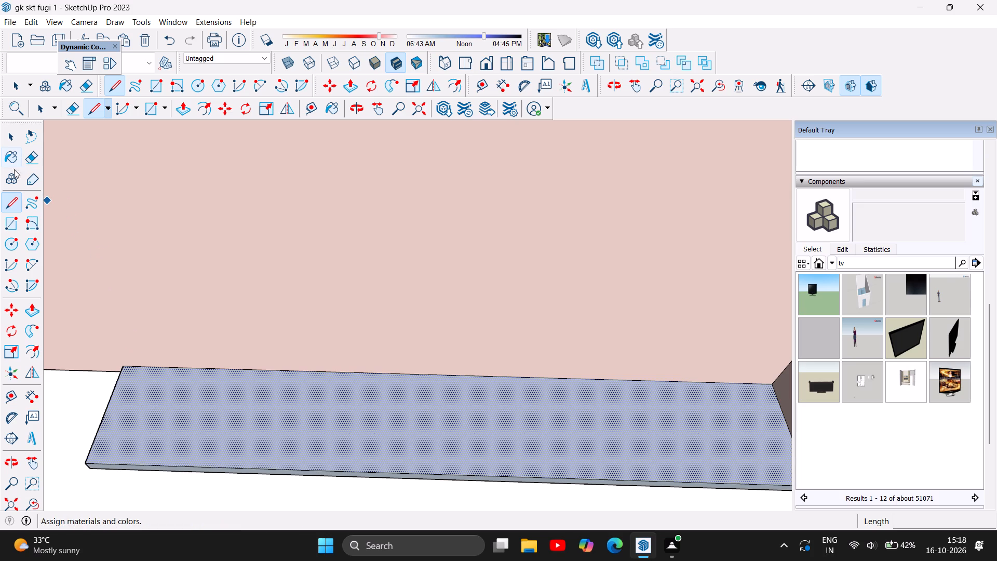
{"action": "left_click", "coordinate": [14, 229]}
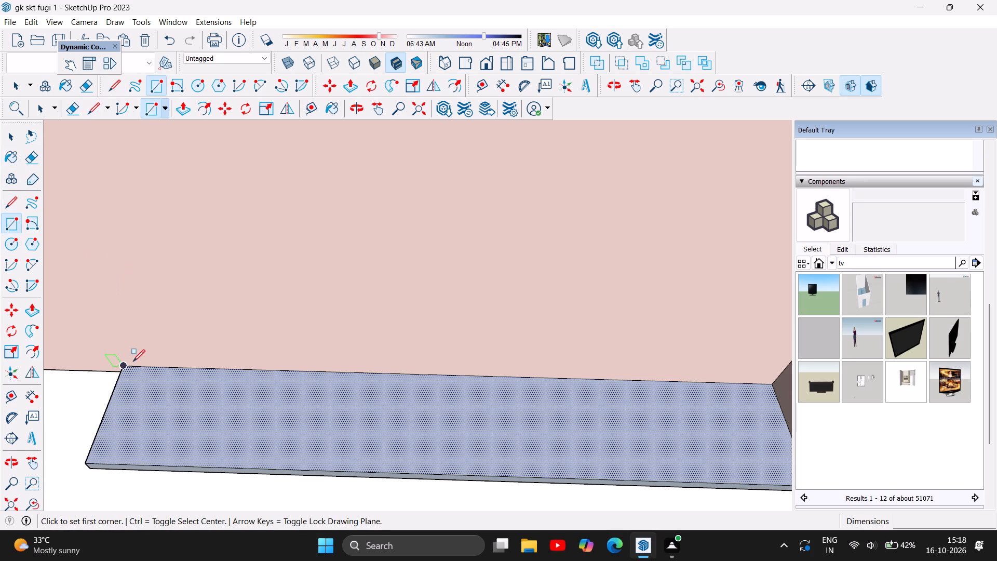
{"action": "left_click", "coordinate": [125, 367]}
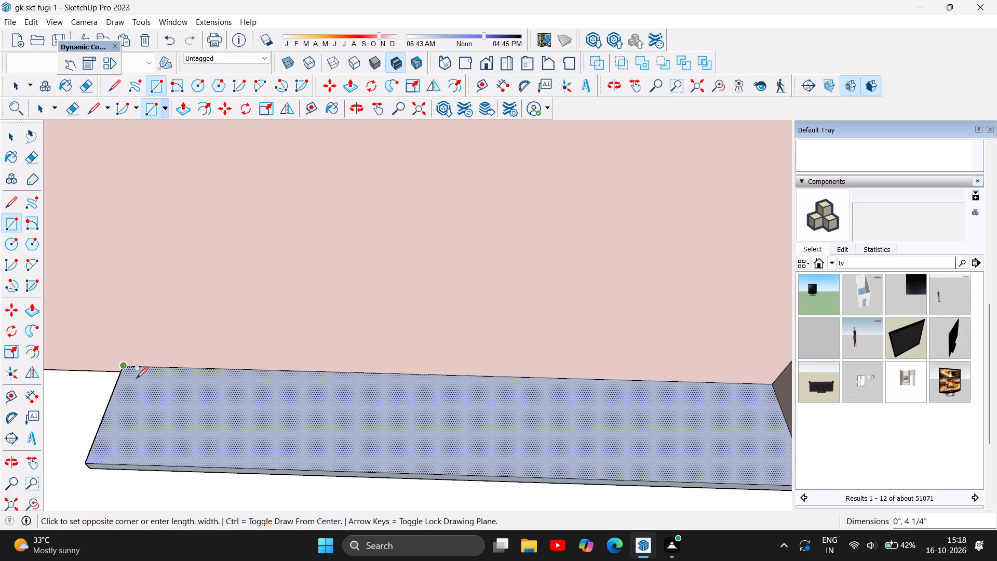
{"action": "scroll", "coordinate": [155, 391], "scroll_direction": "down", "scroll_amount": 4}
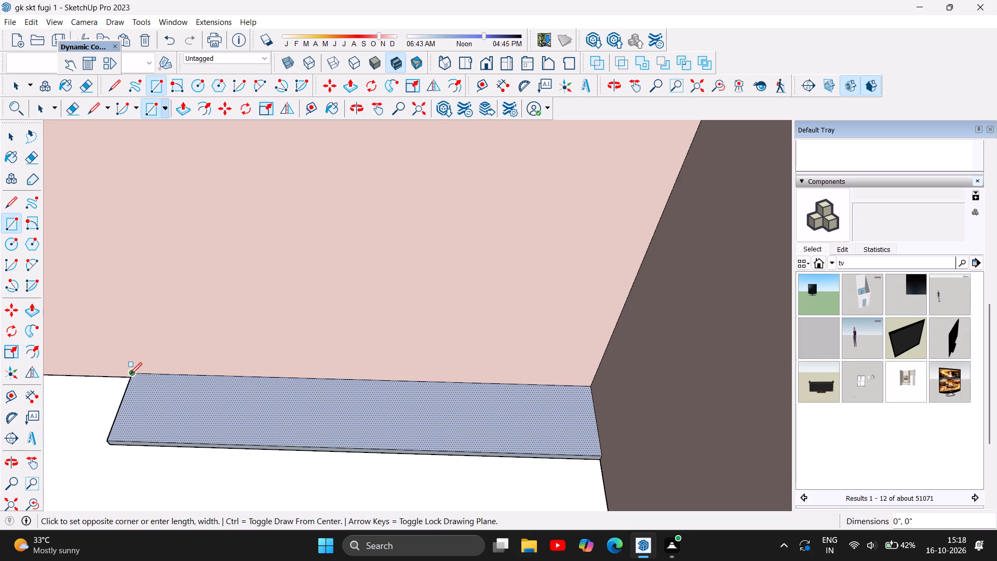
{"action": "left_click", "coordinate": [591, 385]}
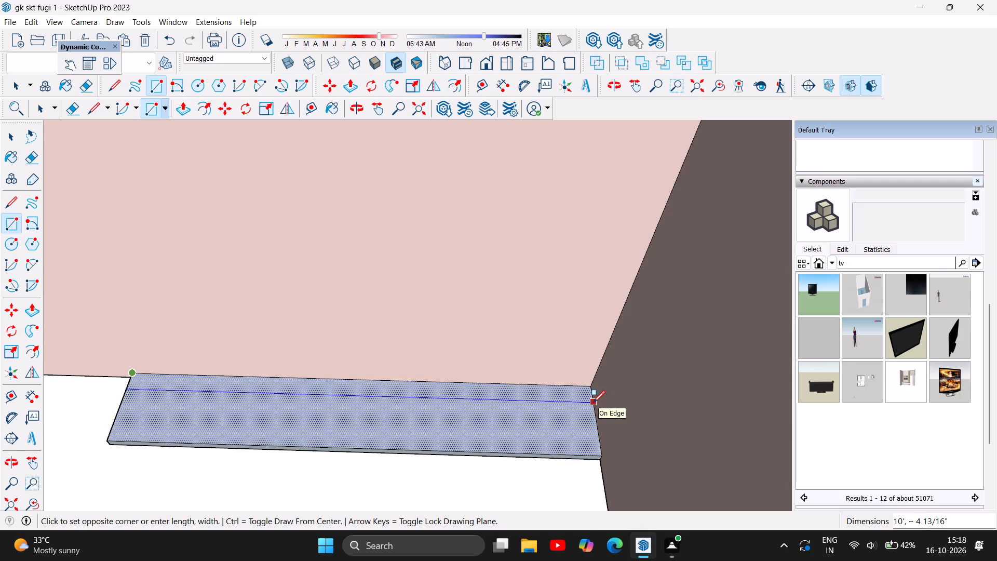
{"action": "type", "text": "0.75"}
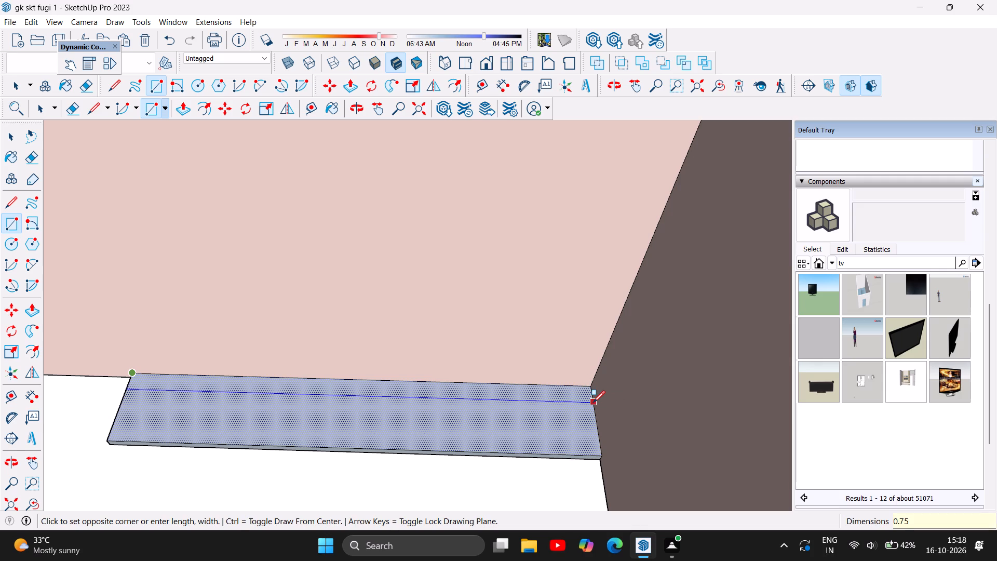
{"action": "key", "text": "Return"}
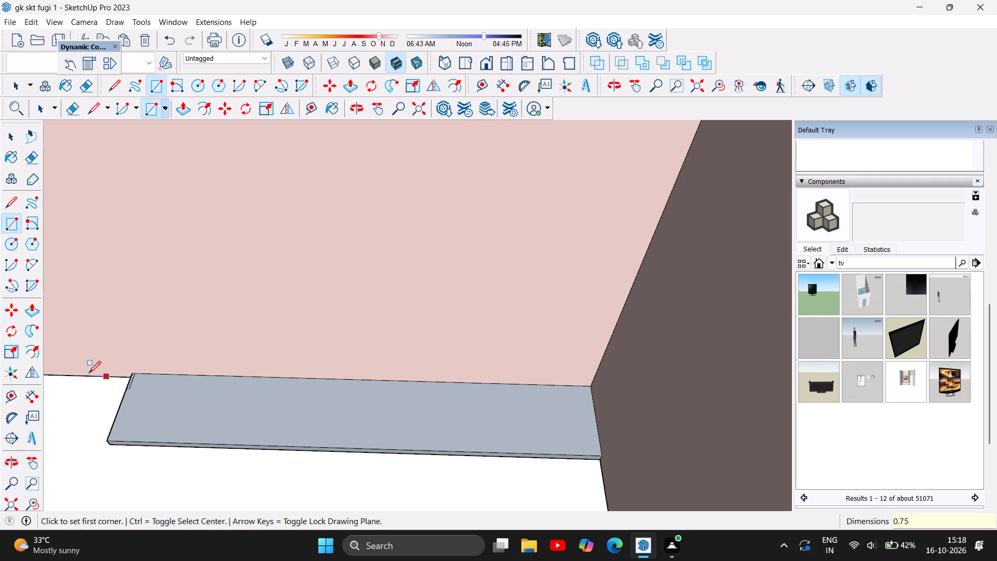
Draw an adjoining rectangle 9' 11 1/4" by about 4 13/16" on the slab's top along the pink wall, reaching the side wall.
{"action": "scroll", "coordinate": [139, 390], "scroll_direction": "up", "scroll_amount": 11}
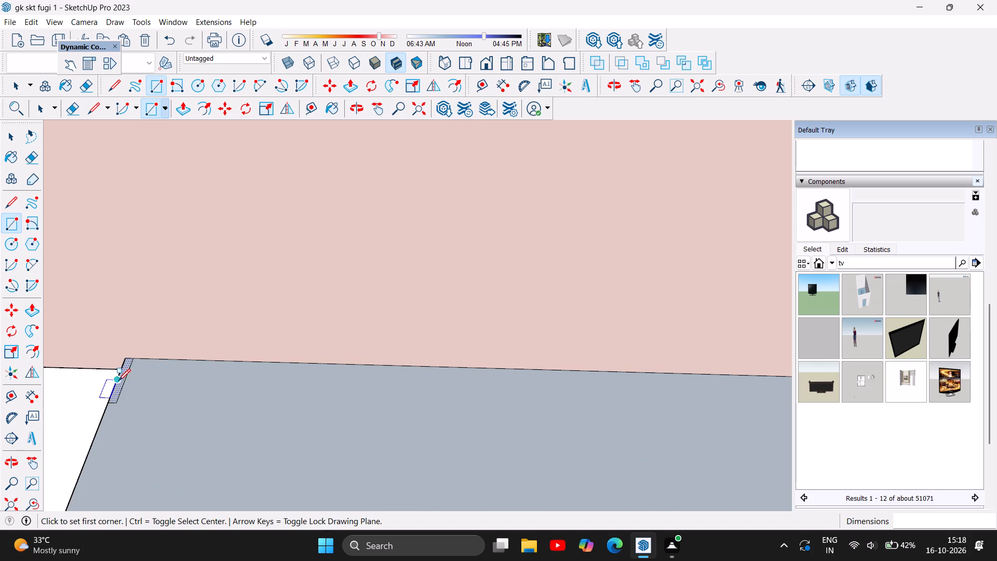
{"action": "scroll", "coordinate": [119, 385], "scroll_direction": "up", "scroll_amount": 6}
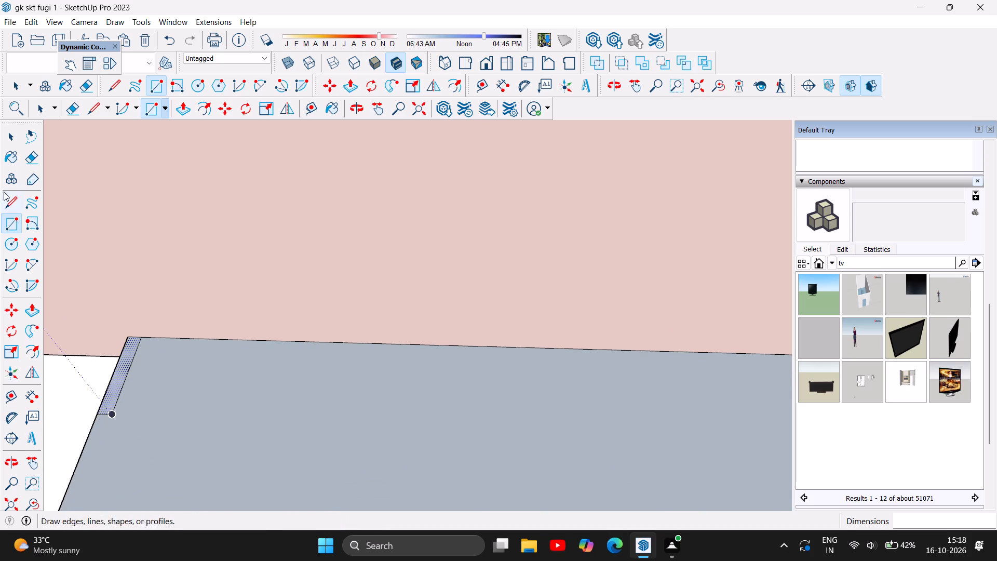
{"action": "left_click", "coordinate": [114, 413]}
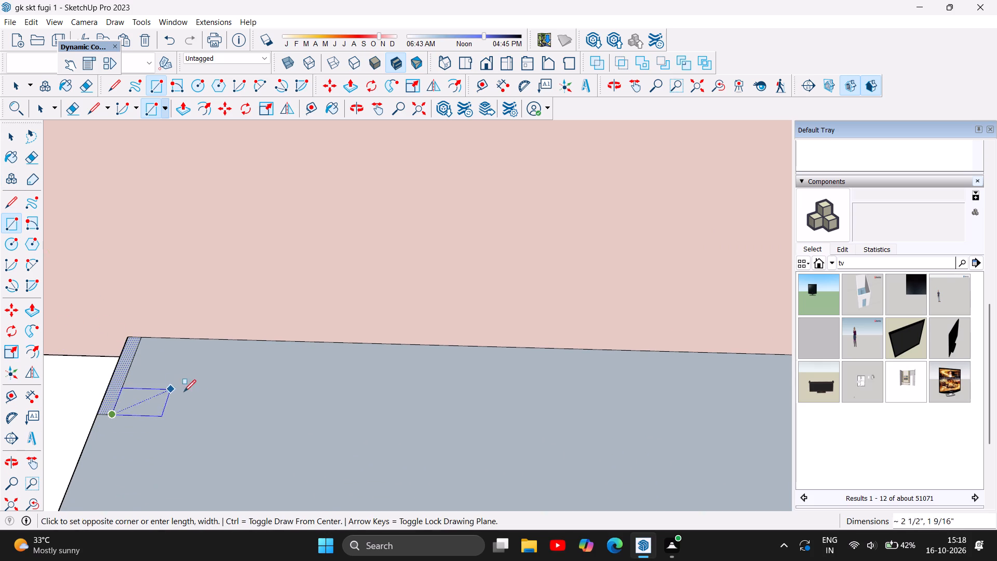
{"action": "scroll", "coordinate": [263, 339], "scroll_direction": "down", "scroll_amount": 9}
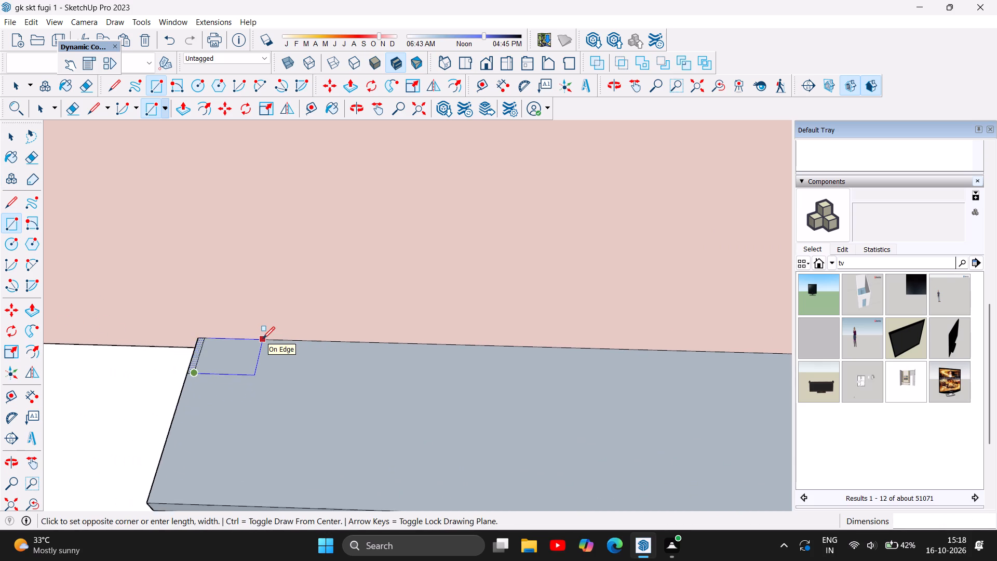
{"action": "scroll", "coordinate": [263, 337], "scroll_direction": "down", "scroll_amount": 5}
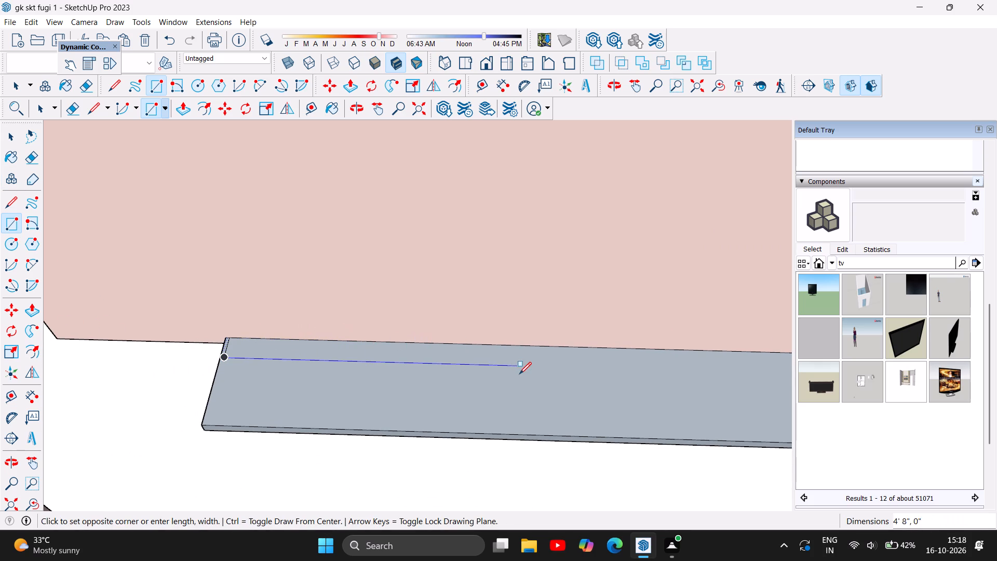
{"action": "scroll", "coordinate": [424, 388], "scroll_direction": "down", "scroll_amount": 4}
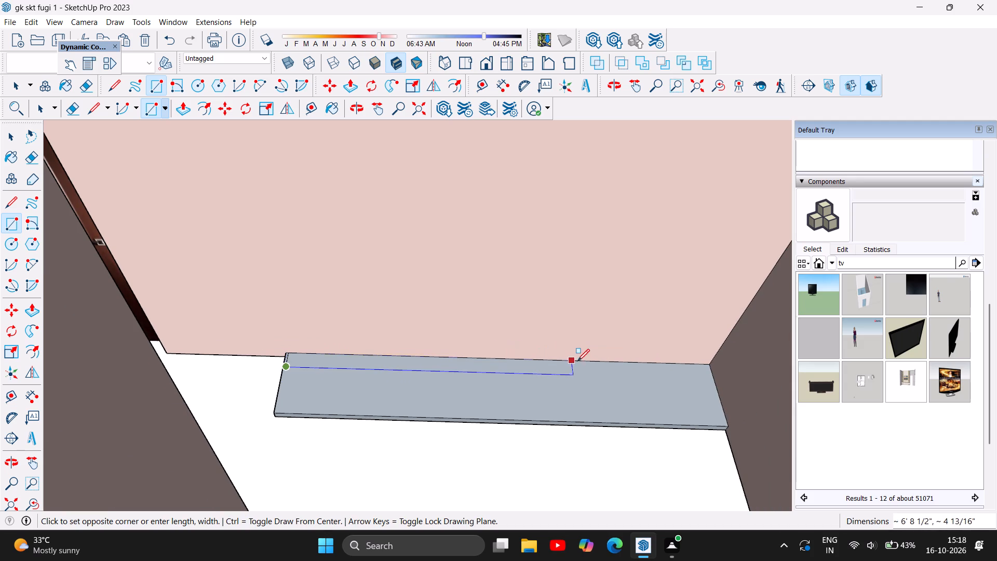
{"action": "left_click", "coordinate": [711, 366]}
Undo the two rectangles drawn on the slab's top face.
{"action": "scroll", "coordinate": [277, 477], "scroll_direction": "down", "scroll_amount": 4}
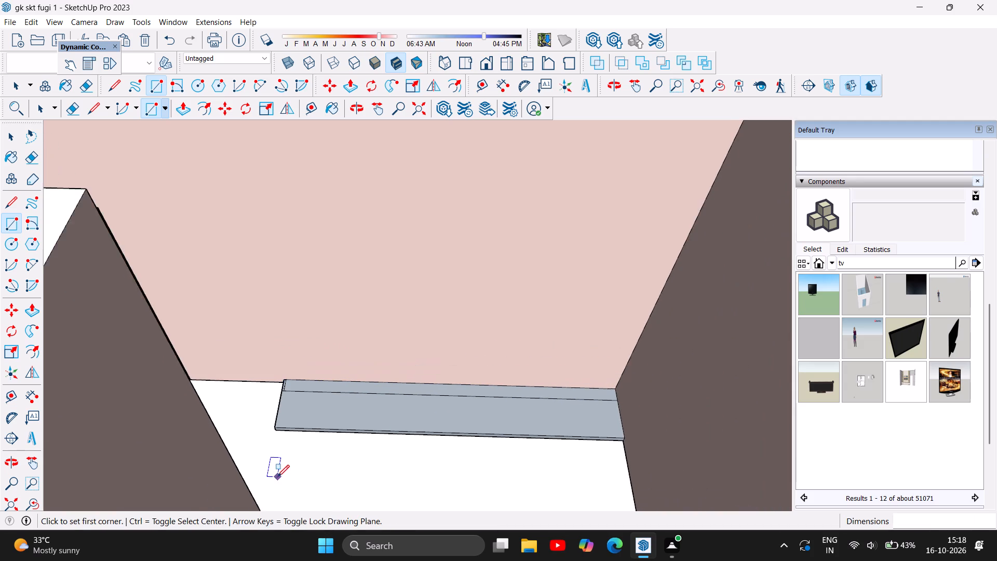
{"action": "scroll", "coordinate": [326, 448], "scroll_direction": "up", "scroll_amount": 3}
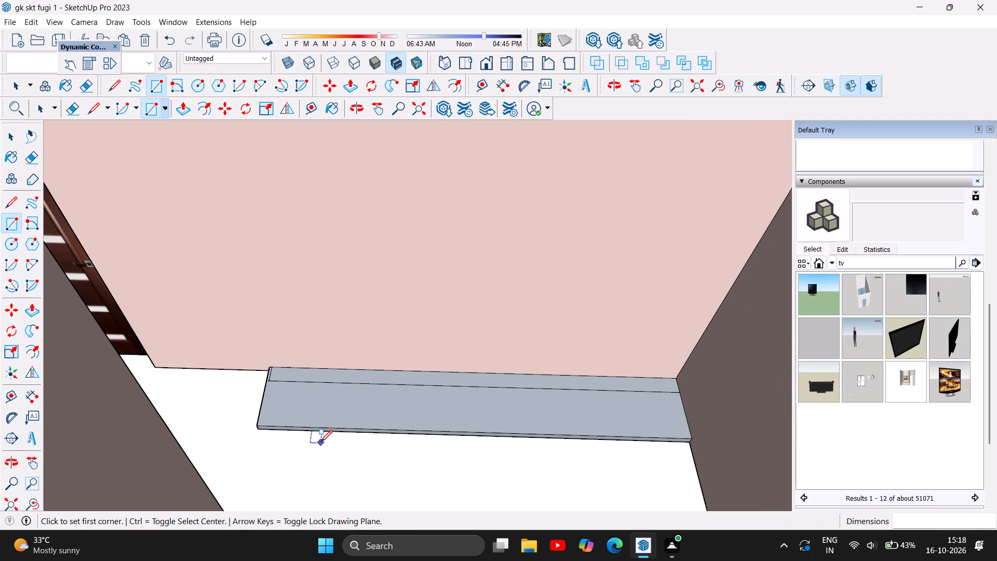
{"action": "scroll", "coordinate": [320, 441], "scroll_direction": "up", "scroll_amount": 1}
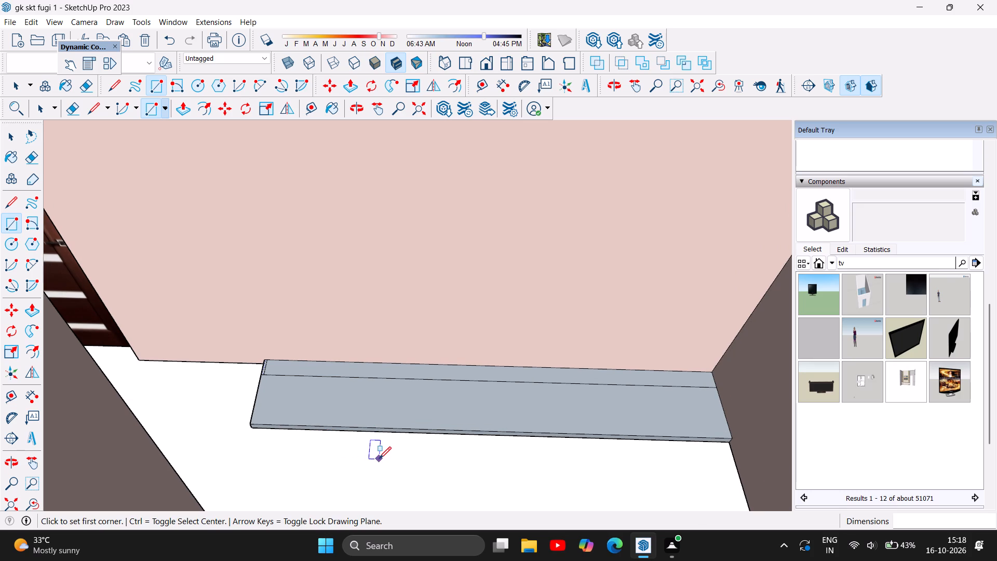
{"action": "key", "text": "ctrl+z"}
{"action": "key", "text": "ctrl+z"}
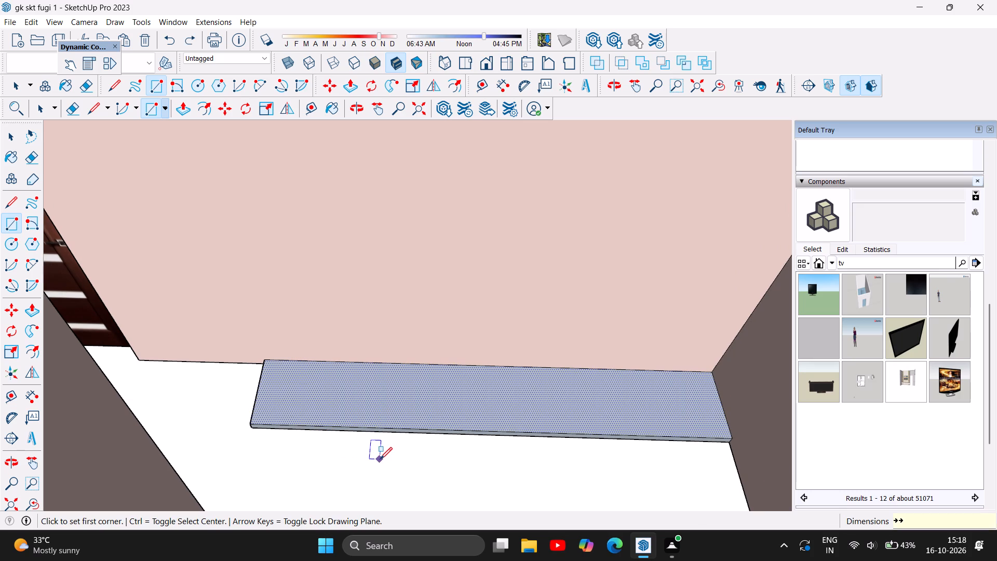
Draw a 0.75" line from the slab's free top back corner along its short end edge, away from the pink wall.
{"action": "left_click", "coordinate": [11, 199]}
{"action": "scroll", "coordinate": [277, 349], "scroll_direction": "up", "scroll_amount": 5}
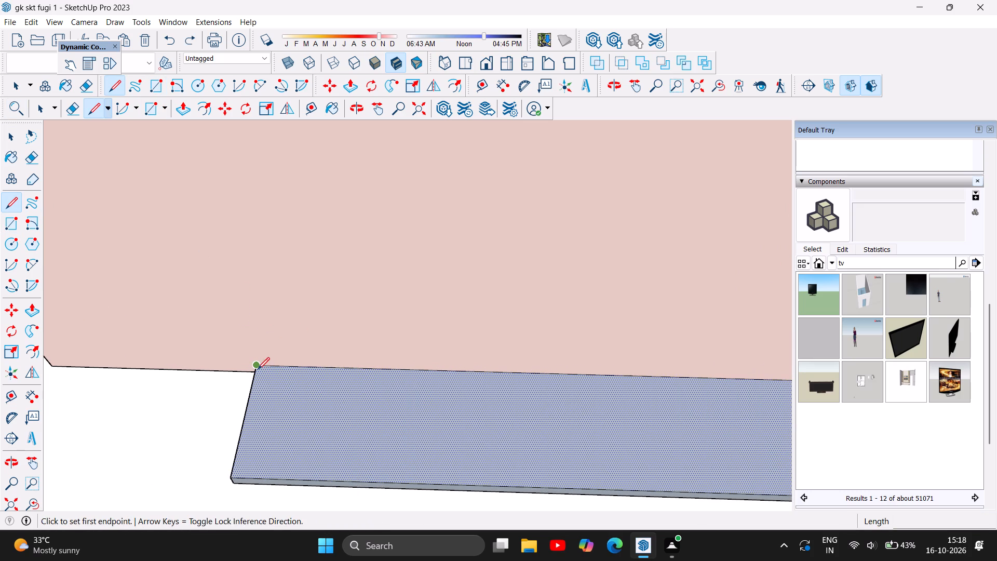
{"action": "left_click", "coordinate": [257, 366]}
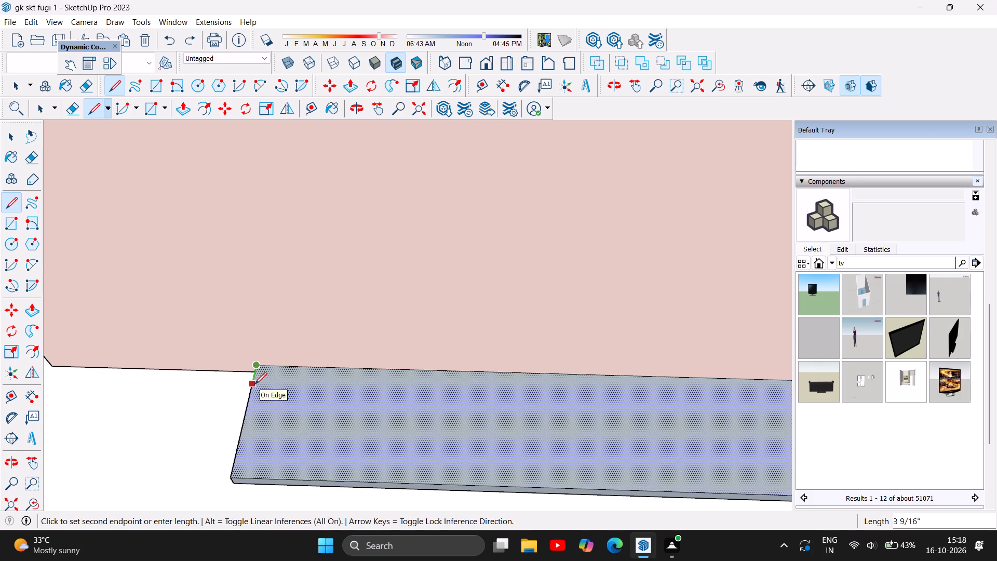
{"action": "type", "text": "0.75"}
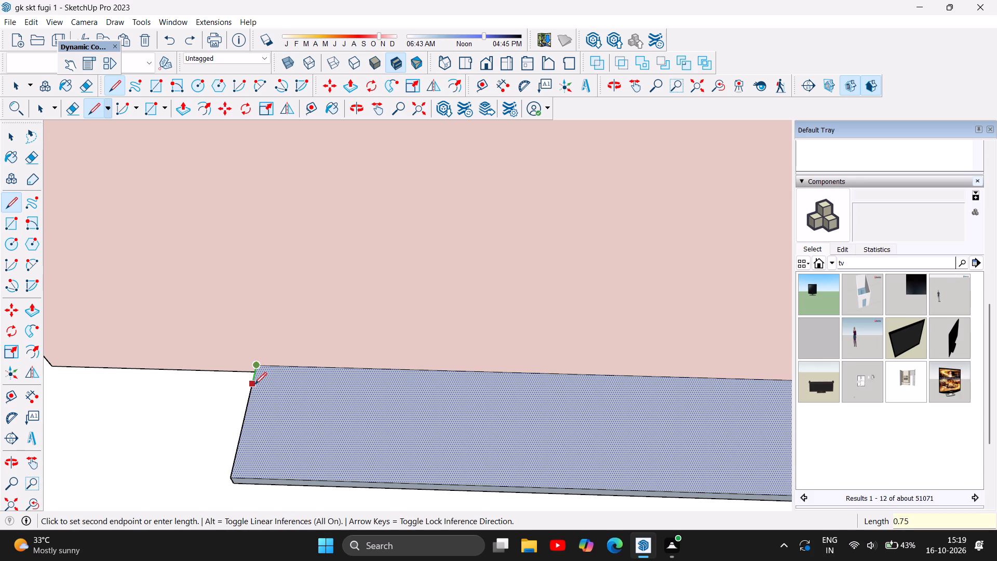
{"action": "key", "text": "Return"}
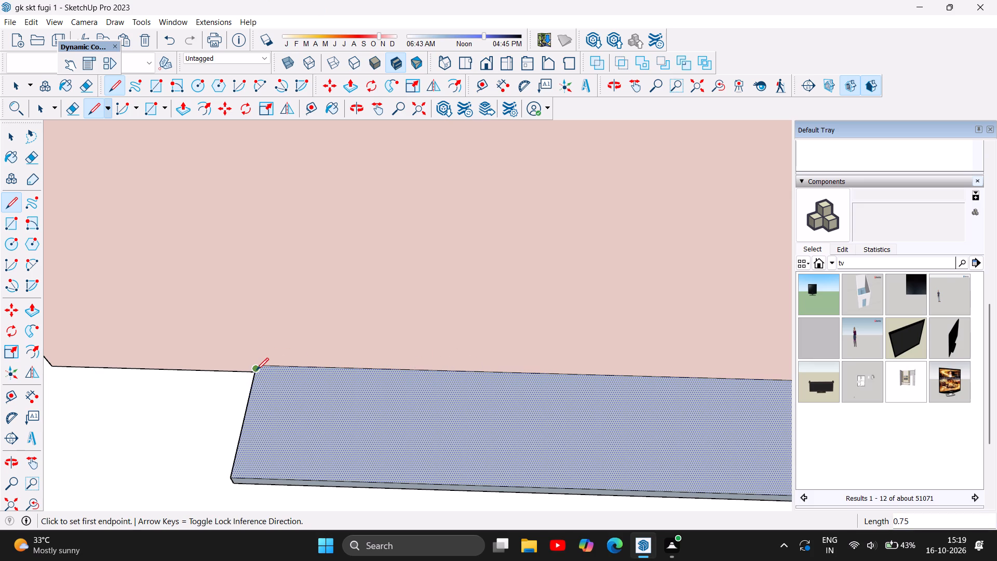
{"action": "scroll", "coordinate": [257, 365], "scroll_direction": "up", "scroll_amount": 12}
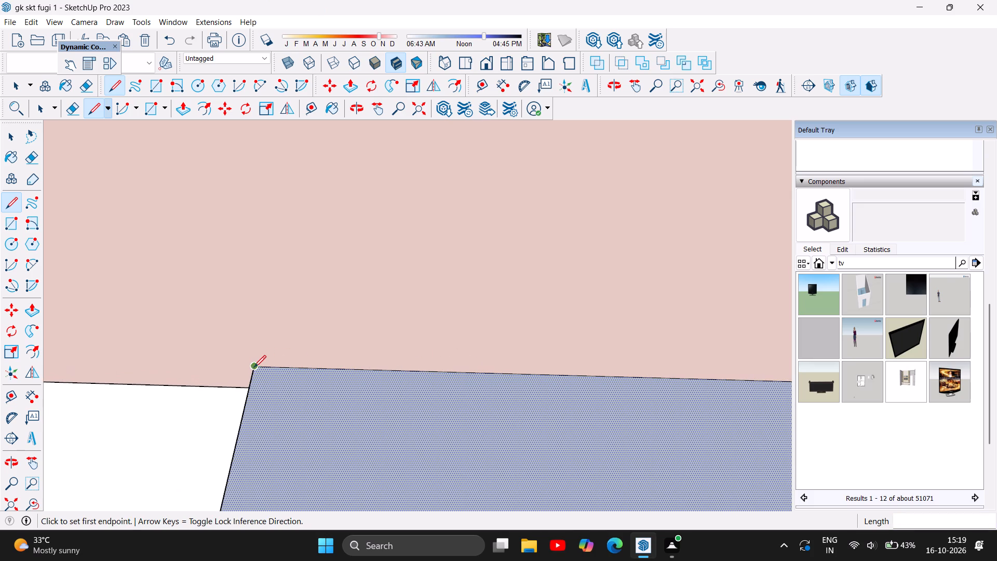
Retrace the 0.75" line from the slab's free top back corner along its short end edge.
{"action": "scroll", "coordinate": [250, 363], "scroll_direction": "up", "scroll_amount": 13}
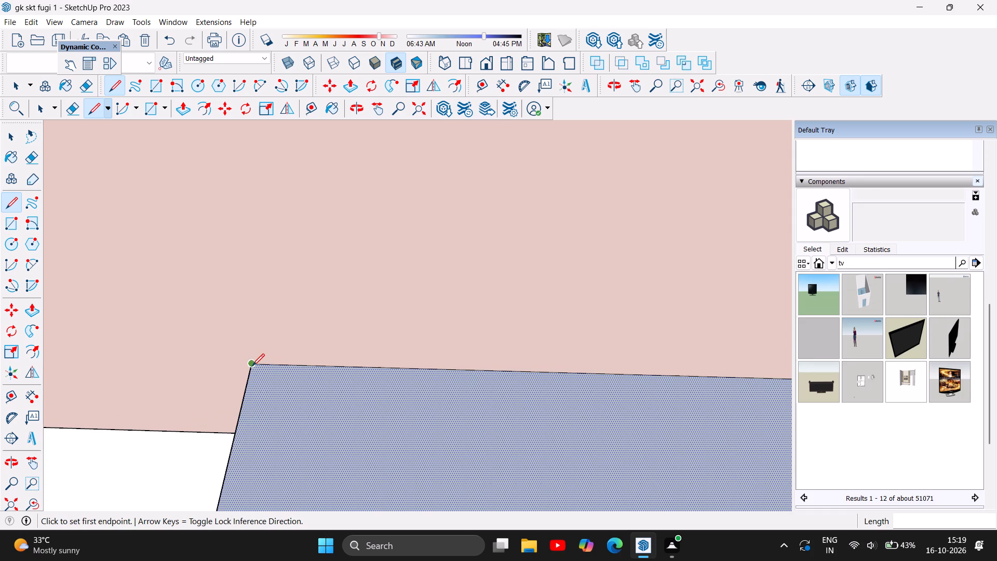
{"action": "left_click", "coordinate": [252, 366]}
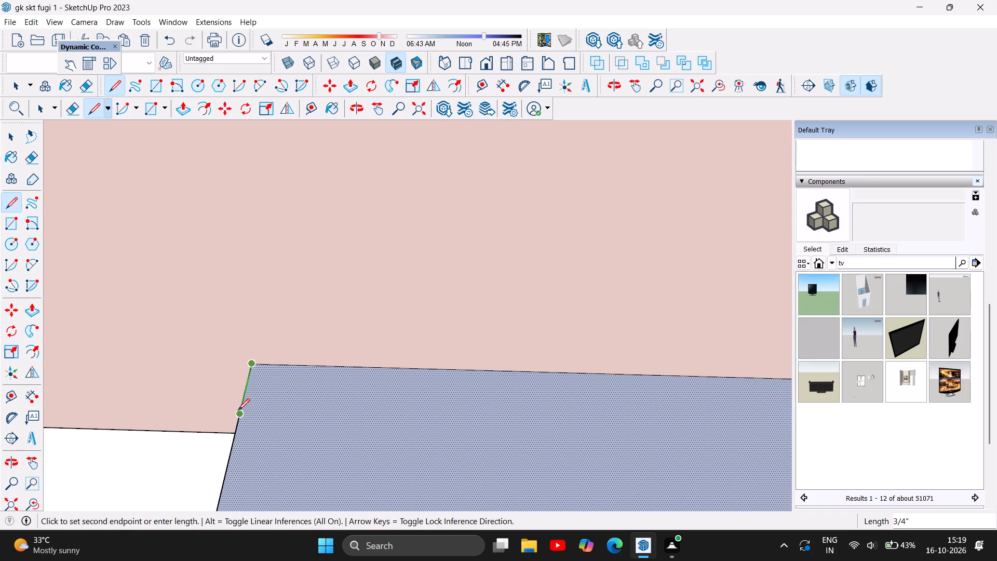
{"action": "left_click", "coordinate": [238, 417]}
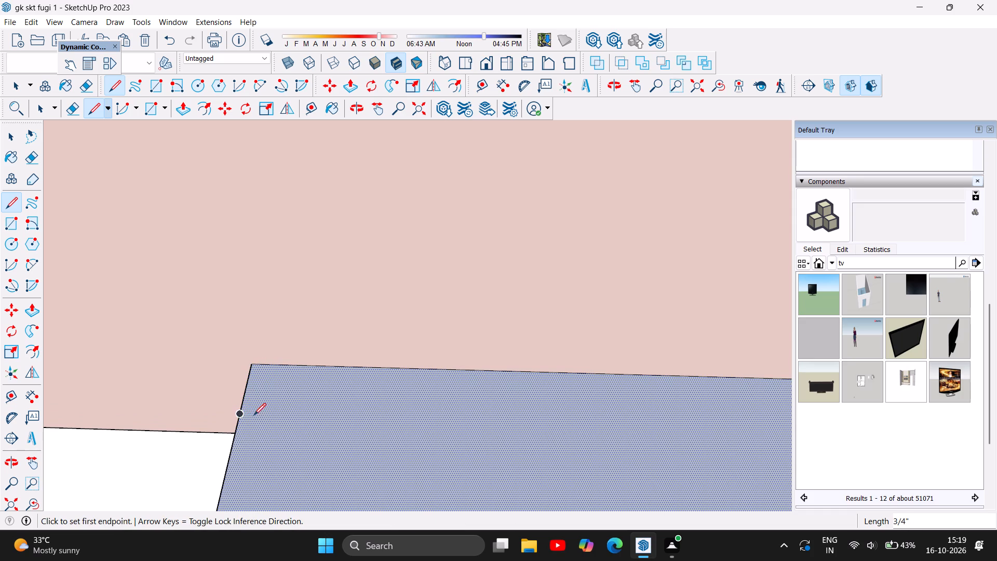
{"action": "scroll", "coordinate": [254, 415], "scroll_direction": "down", "scroll_amount": 4}
{"action": "scroll", "coordinate": [322, 423], "scroll_direction": "down", "scroll_amount": 10}
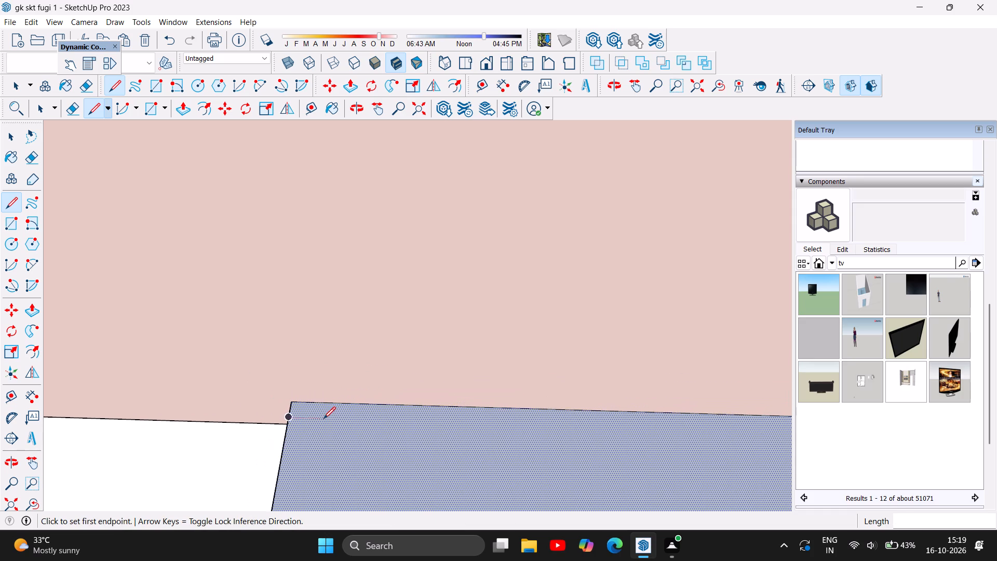
{"action": "scroll", "coordinate": [325, 418], "scroll_direction": "down", "scroll_amount": 19}
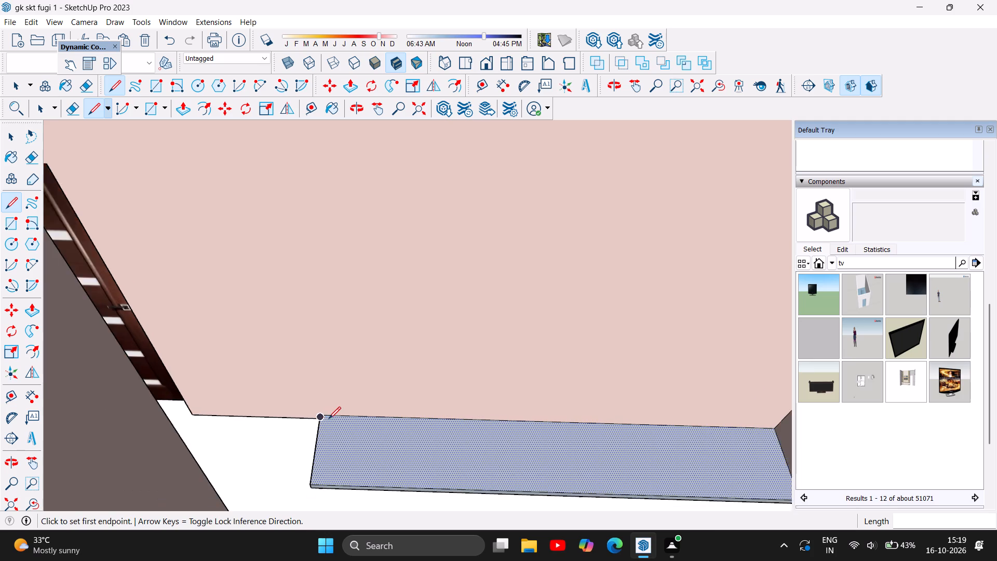
{"action": "scroll", "coordinate": [329, 419], "scroll_direction": "down", "scroll_amount": 3}
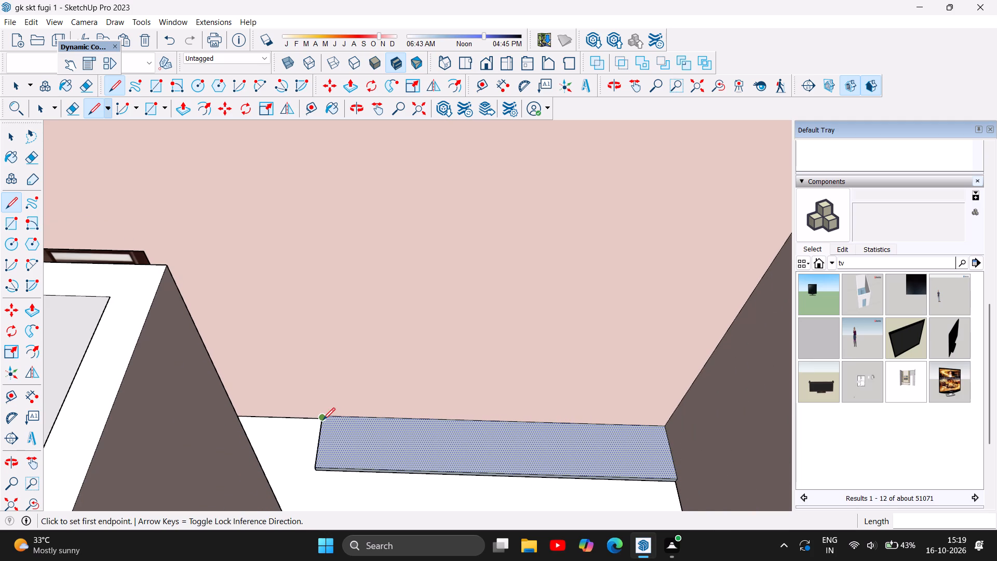
{"action": "scroll", "coordinate": [322, 419], "scroll_direction": "up", "scroll_amount": 13}
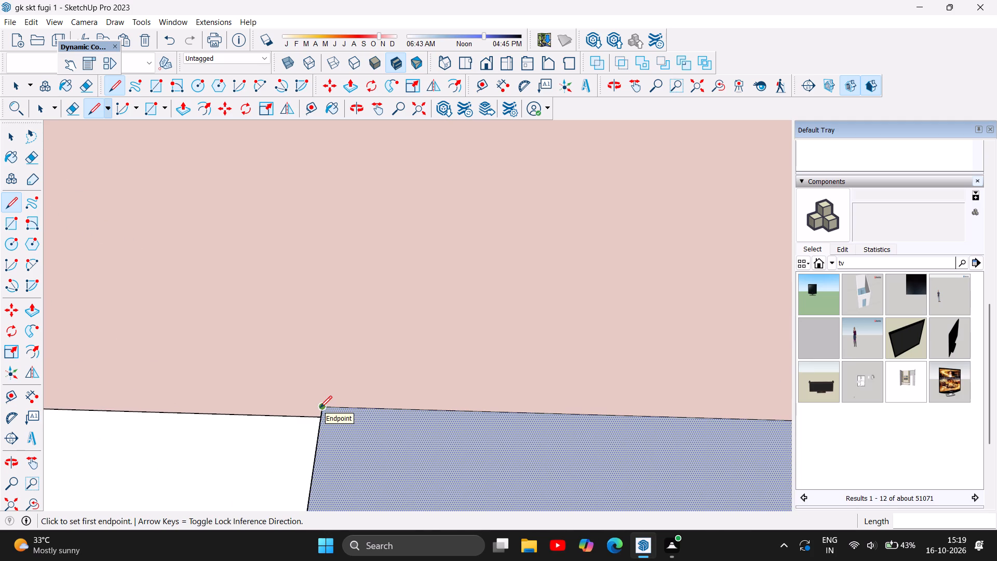
{"action": "left_click", "coordinate": [320, 408]}
{"action": "scroll", "coordinate": [362, 410], "scroll_direction": "down", "scroll_amount": 6}
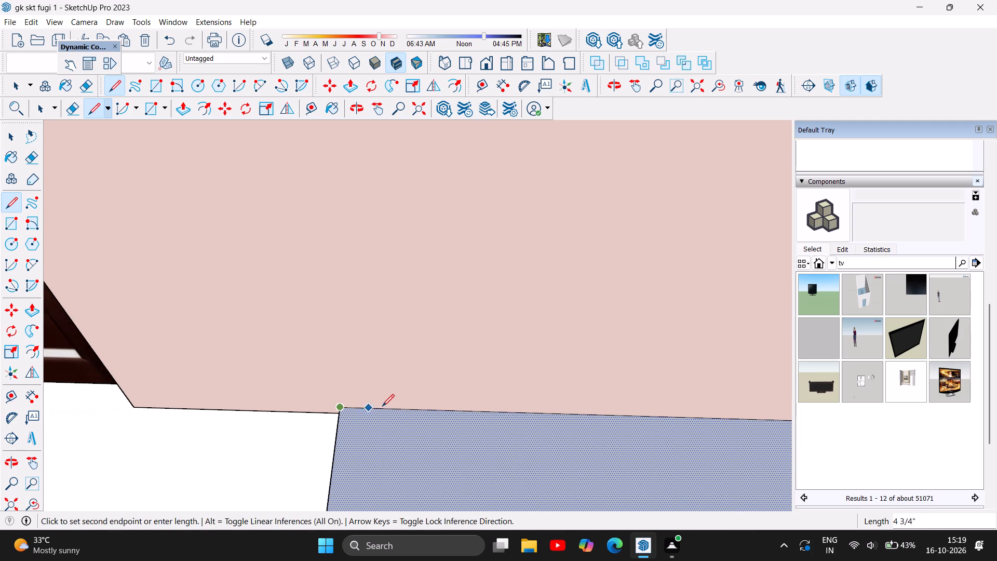
{"action": "scroll", "coordinate": [388, 407], "scroll_direction": "down", "scroll_amount": 1}
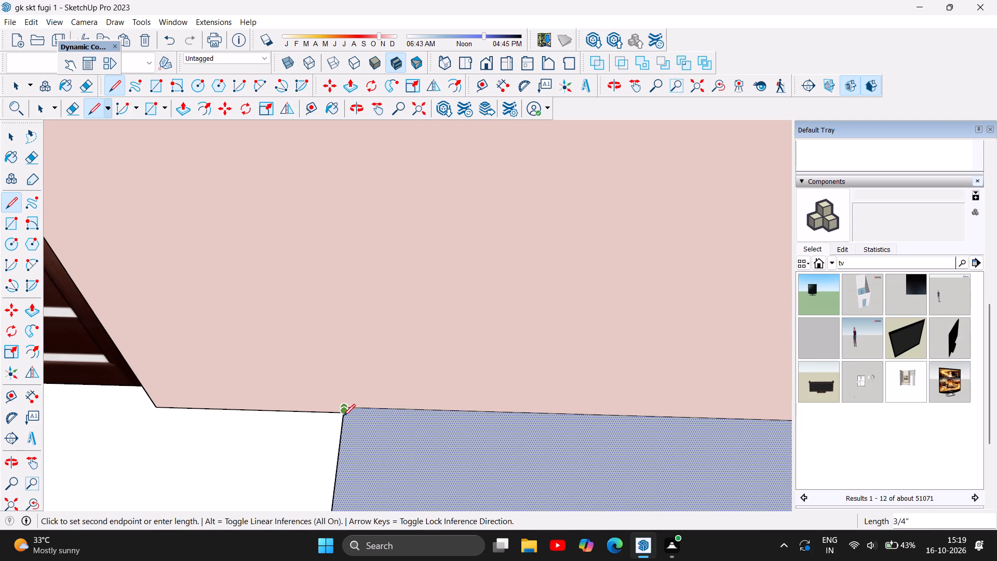
{"action": "left_click", "coordinate": [343, 413]}
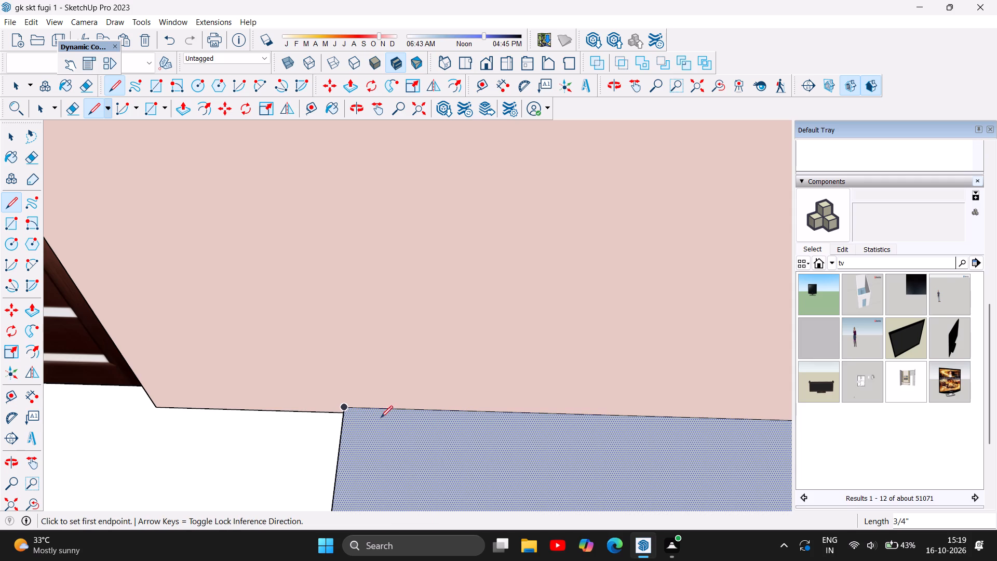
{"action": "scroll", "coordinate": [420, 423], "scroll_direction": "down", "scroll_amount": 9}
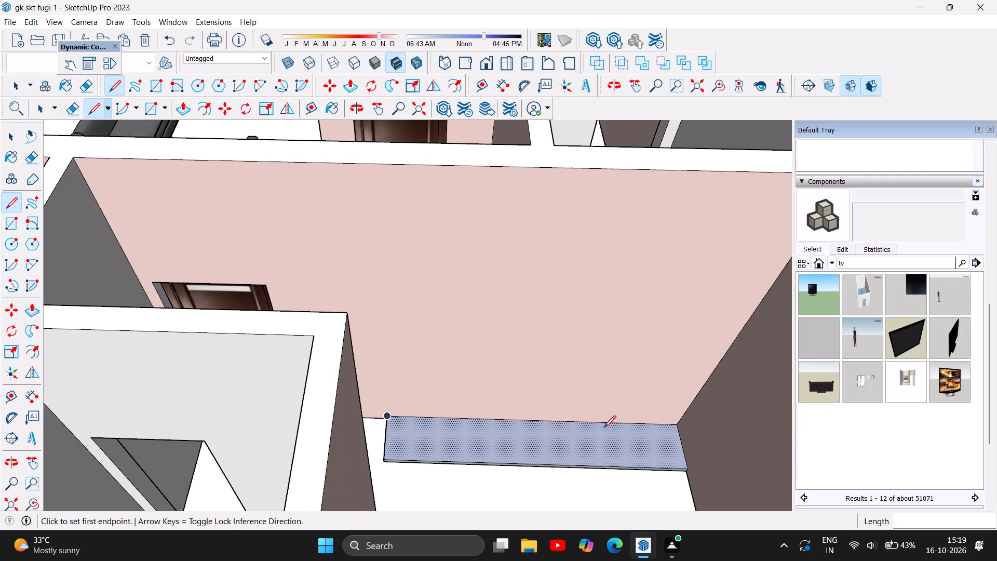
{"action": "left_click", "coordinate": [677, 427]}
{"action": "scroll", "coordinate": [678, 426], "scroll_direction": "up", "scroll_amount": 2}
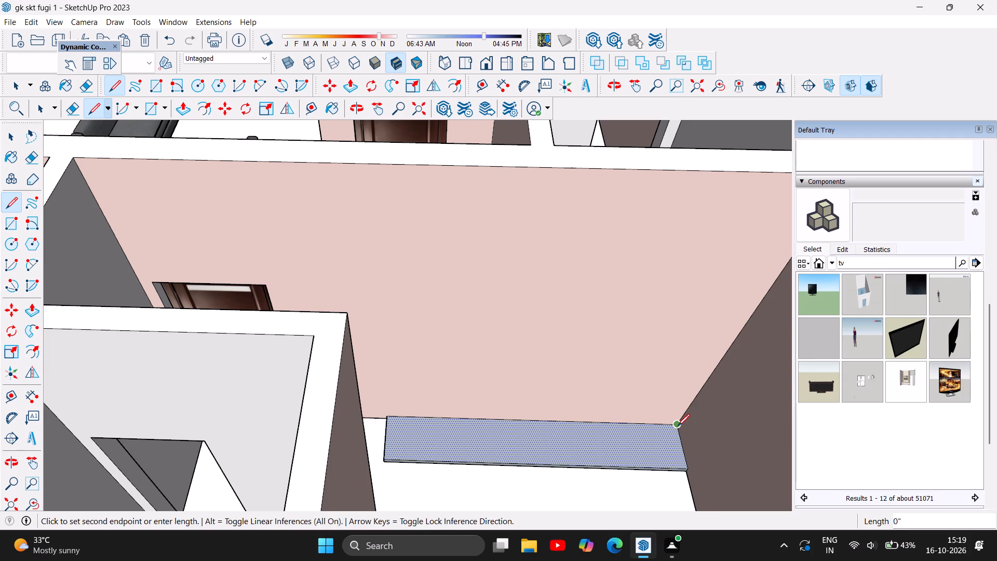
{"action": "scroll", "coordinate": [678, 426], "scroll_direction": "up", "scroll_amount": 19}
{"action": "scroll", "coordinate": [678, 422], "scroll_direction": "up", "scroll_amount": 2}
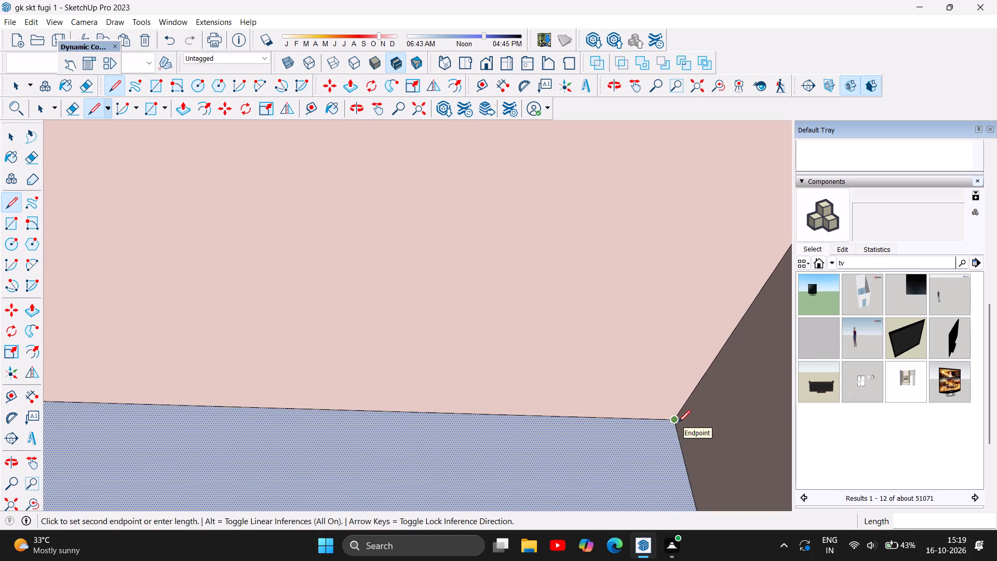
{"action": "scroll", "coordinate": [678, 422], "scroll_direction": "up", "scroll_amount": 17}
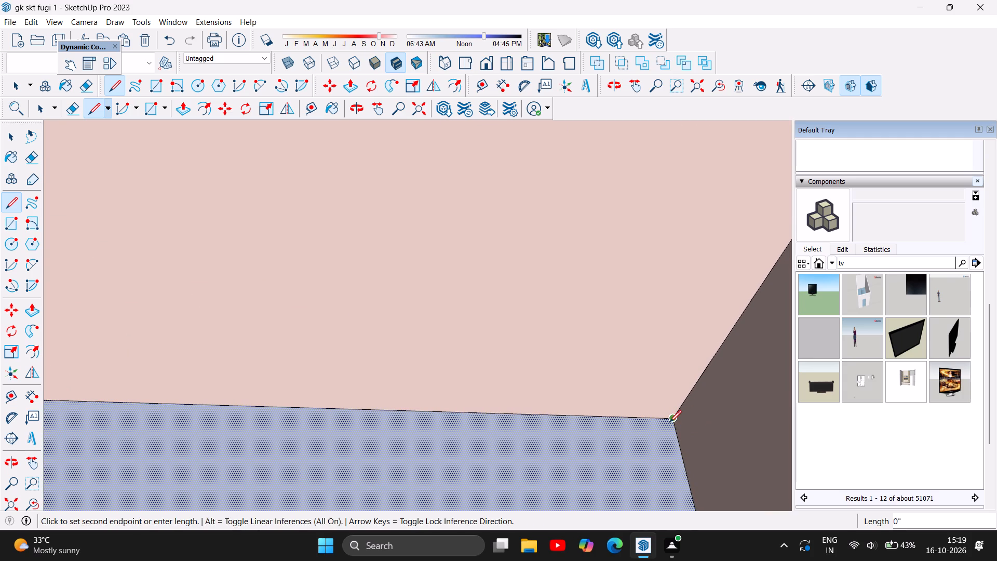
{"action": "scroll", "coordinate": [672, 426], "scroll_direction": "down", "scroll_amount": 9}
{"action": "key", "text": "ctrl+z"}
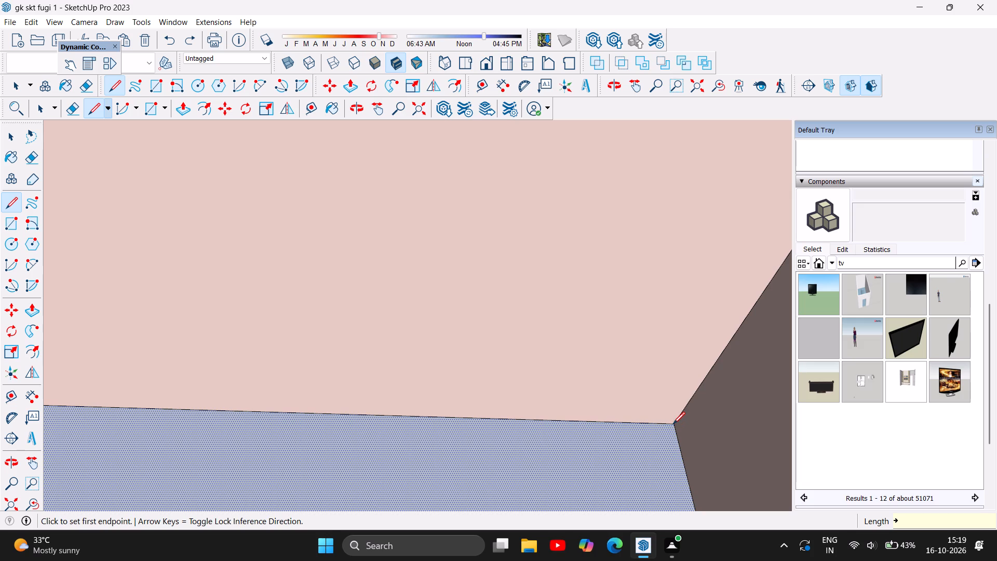
Draw a 0.75" line from the slab's top back corner at the side wall along its short end edge, and retrace it.
{"action": "left_click", "coordinate": [673, 424]}
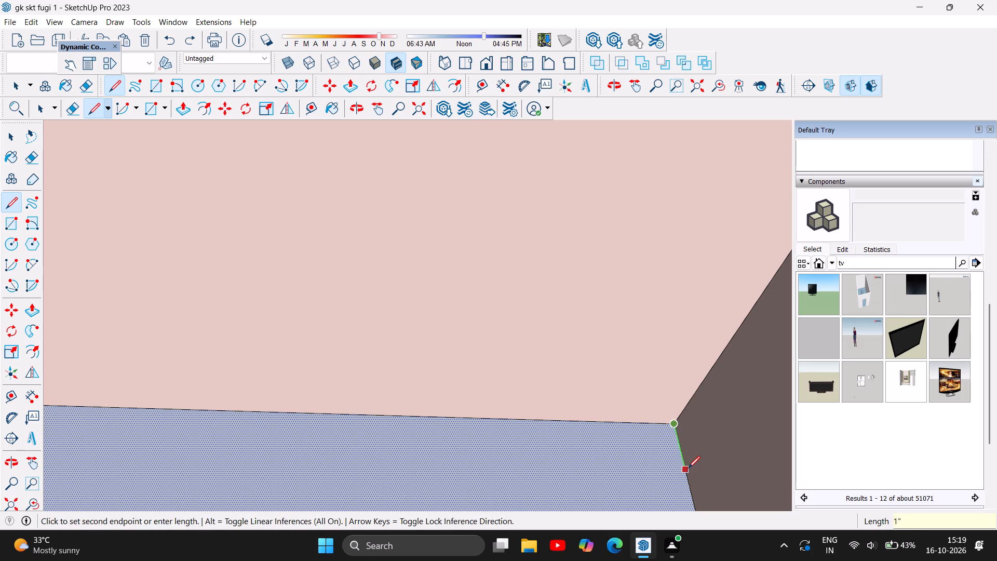
{"action": "type", "text": "0.75"}
{"action": "scroll", "coordinate": [659, 434], "scroll_direction": "down", "scroll_amount": 9}
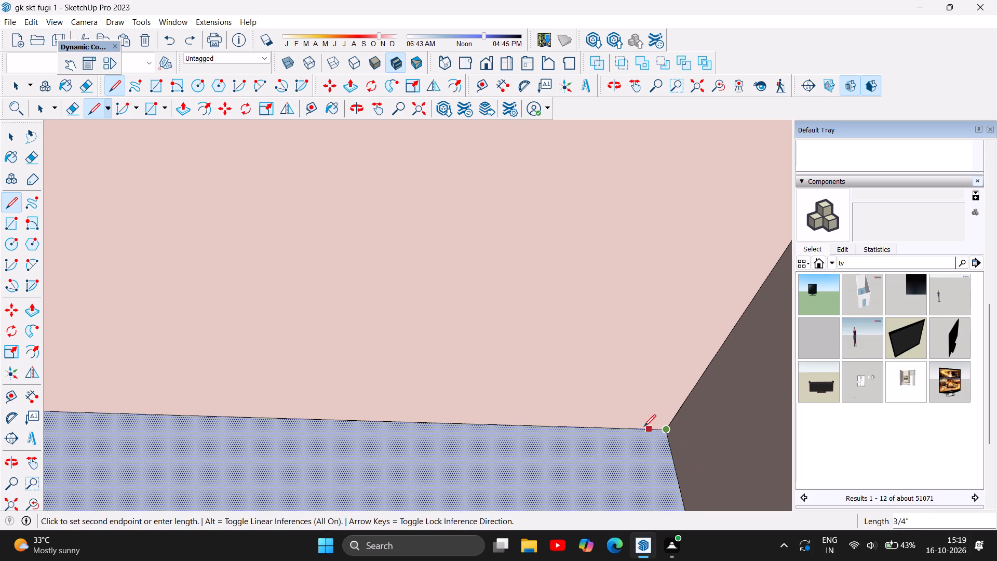
{"action": "scroll", "coordinate": [587, 416], "scroll_direction": "down", "scroll_amount": 5}
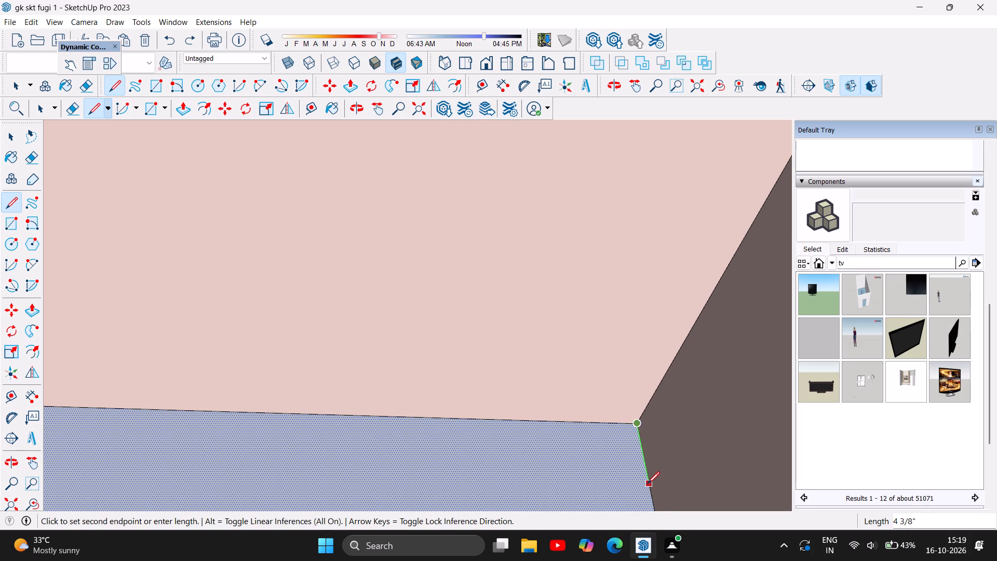
{"action": "scroll", "coordinate": [653, 467], "scroll_direction": "down", "scroll_amount": 5}
{"action": "scroll", "coordinate": [607, 424], "scroll_direction": "down", "scroll_amount": 6}
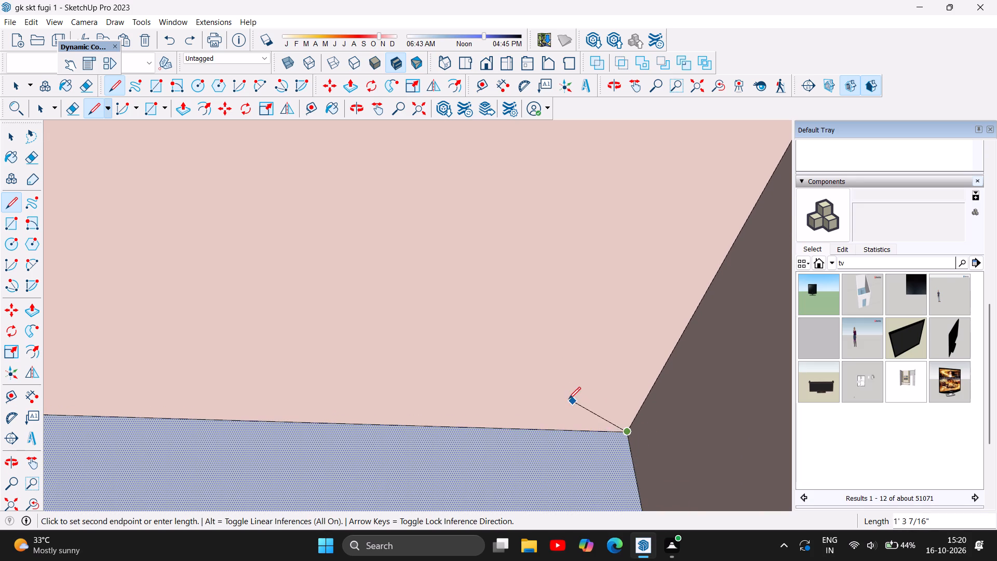
{"action": "scroll", "coordinate": [564, 395], "scroll_direction": "down", "scroll_amount": 6}
{"action": "scroll", "coordinate": [595, 433], "scroll_direction": "up", "scroll_amount": 2}
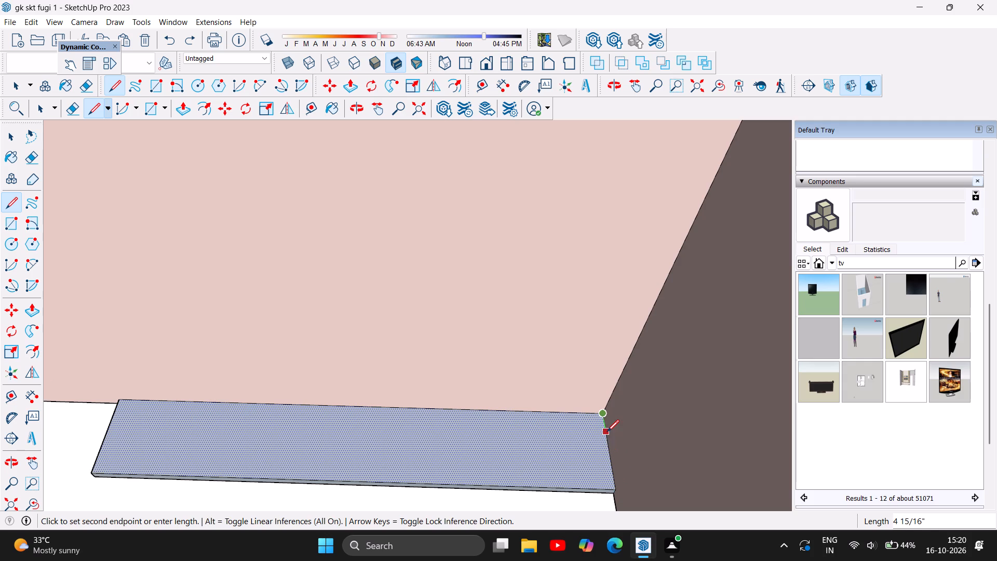
{"action": "type", "text": "0.75"}
{"action": "key", "text": "Return"}
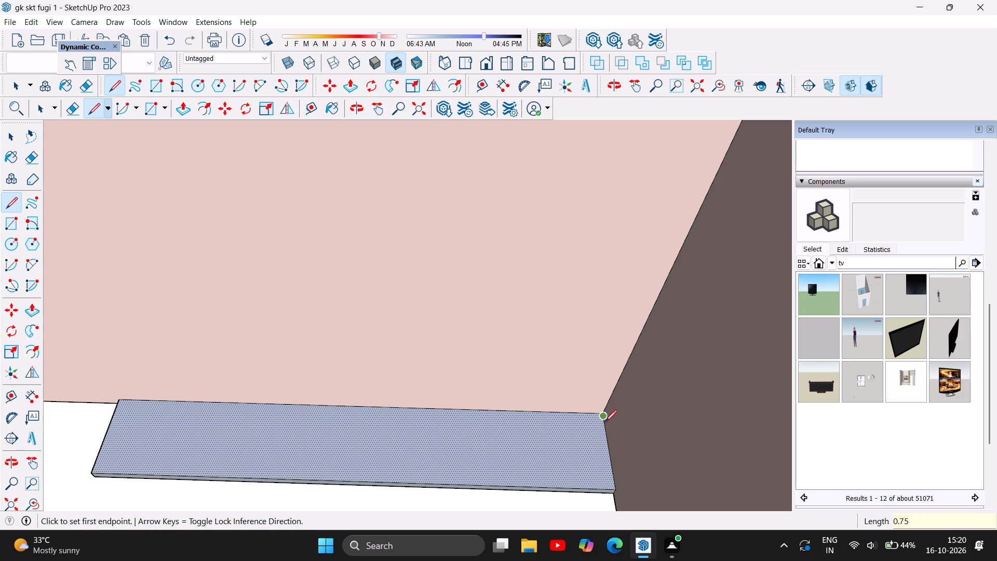
{"action": "scroll", "coordinate": [601, 408], "scroll_direction": "up", "scroll_amount": 10}
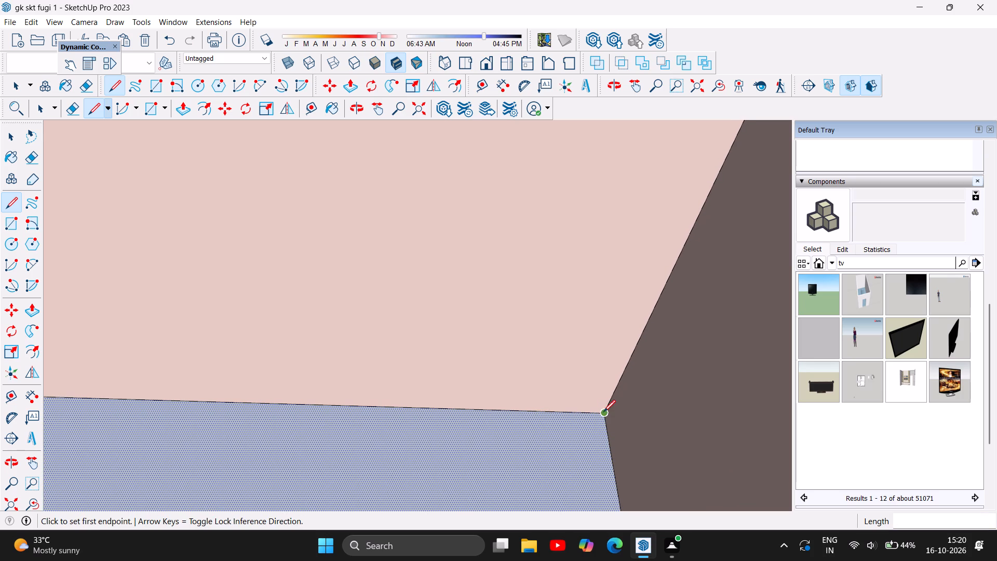
{"action": "left_click", "coordinate": [604, 412]}
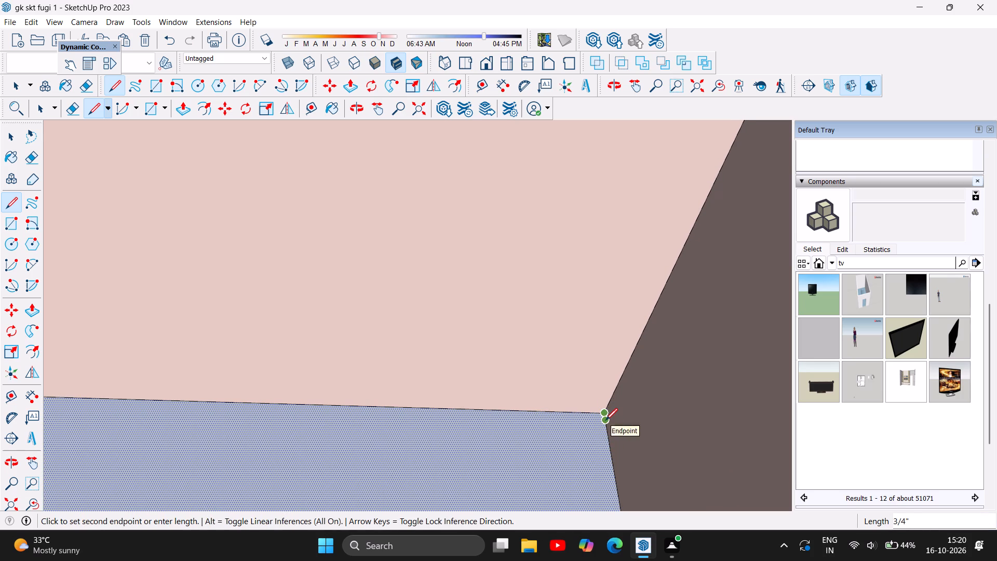
{"action": "left_click", "coordinate": [605, 420]}
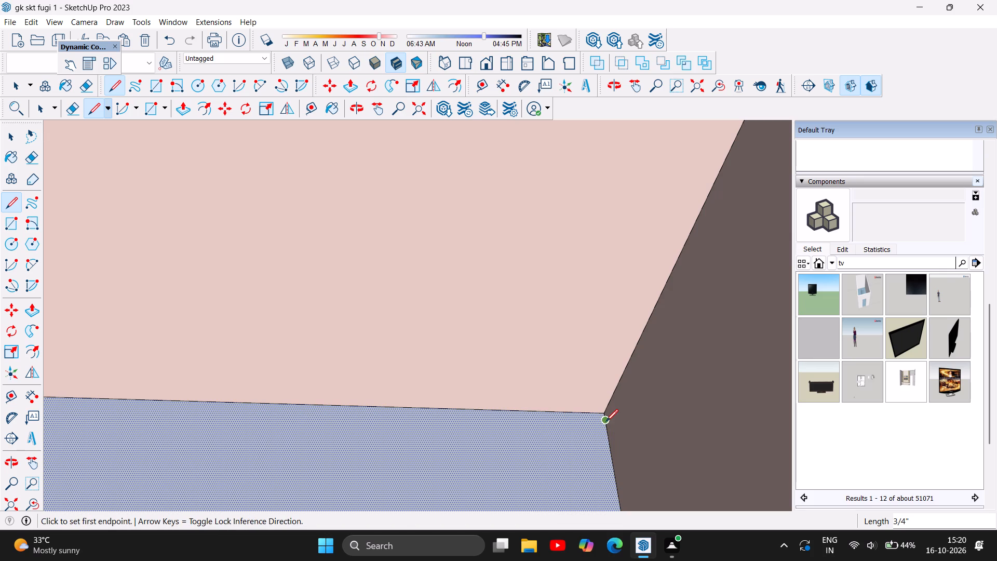
Draw a 10' line parallel to the pink wall from the side wall's 0.75" mark to the slab's free end, closing a narrow strip.
{"action": "left_click", "coordinate": [608, 421]}
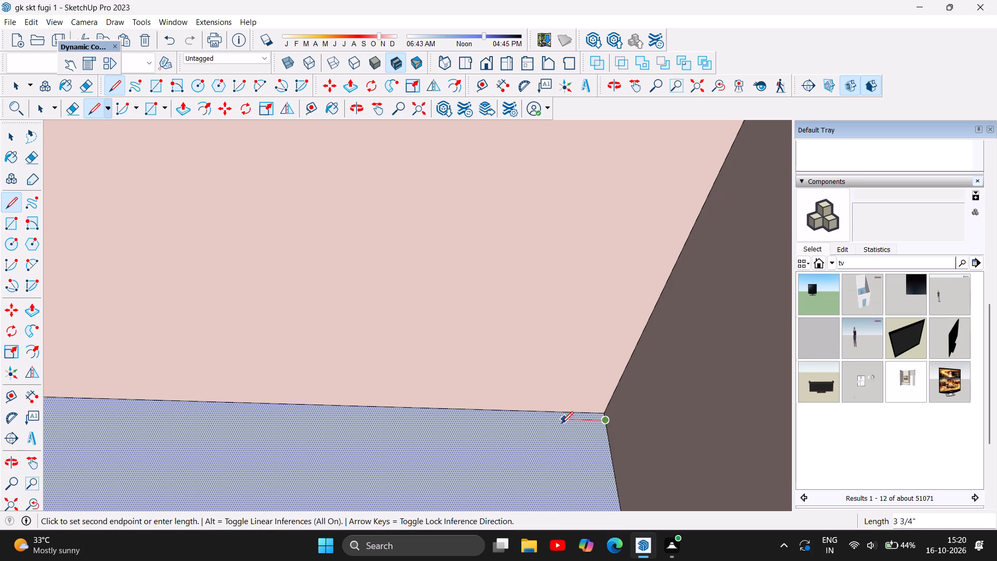
{"action": "scroll", "coordinate": [554, 422], "scroll_direction": "down", "scroll_amount": 8}
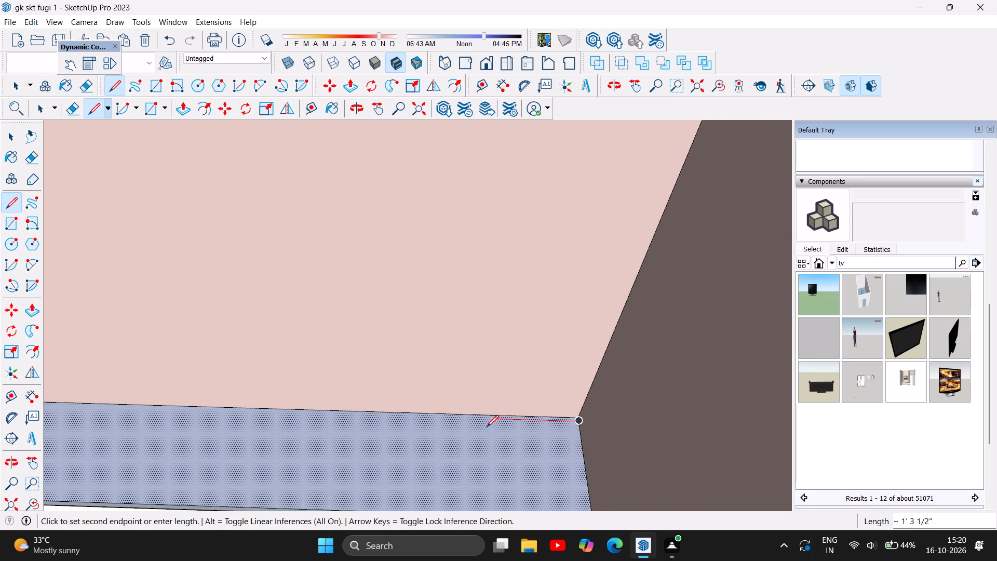
{"action": "scroll", "coordinate": [350, 418], "scroll_direction": "down", "scroll_amount": 4}
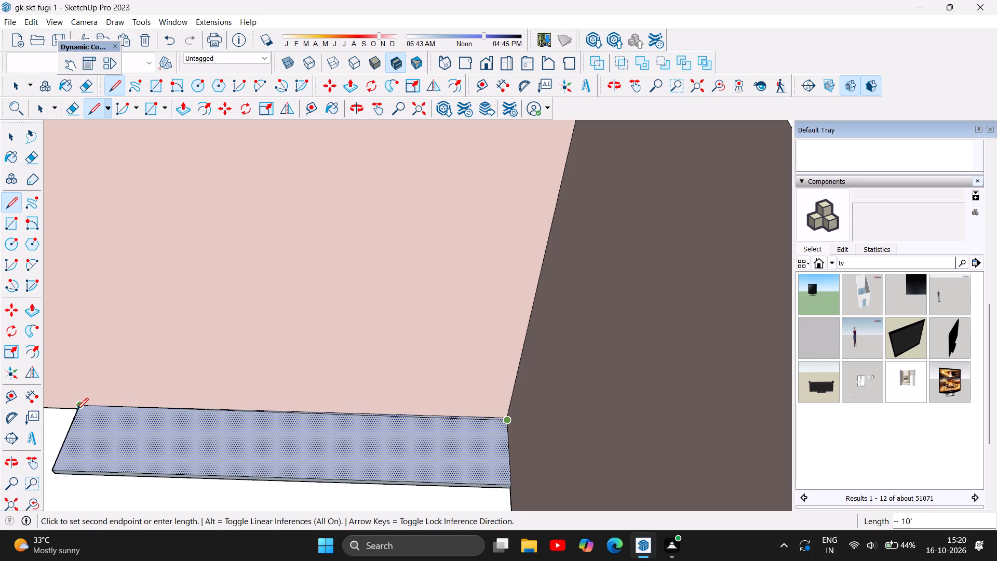
{"action": "scroll", "coordinate": [76, 410], "scroll_direction": "up", "scroll_amount": 11}
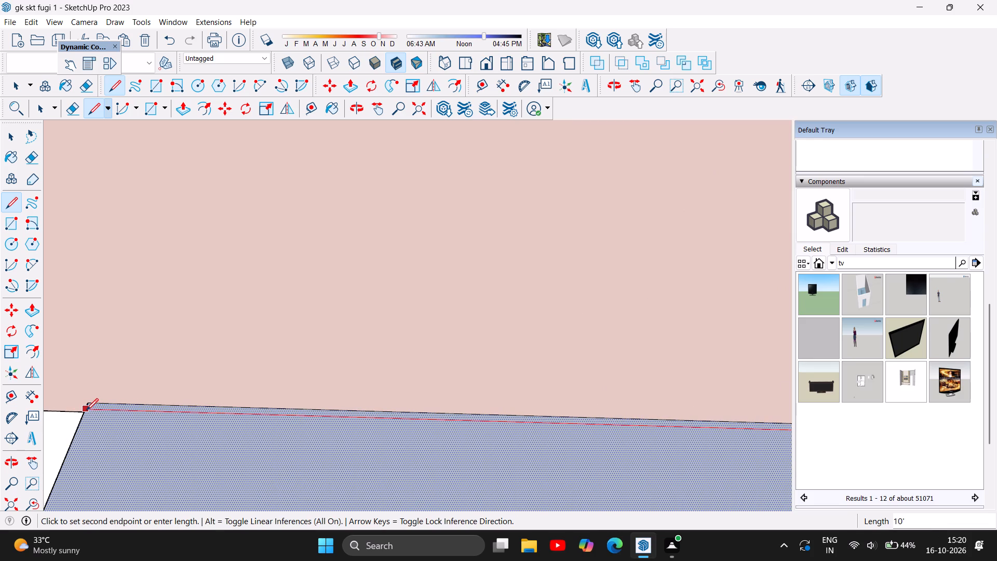
{"action": "left_click", "coordinate": [86, 410]}
{"action": "left_click", "coordinate": [89, 404]}
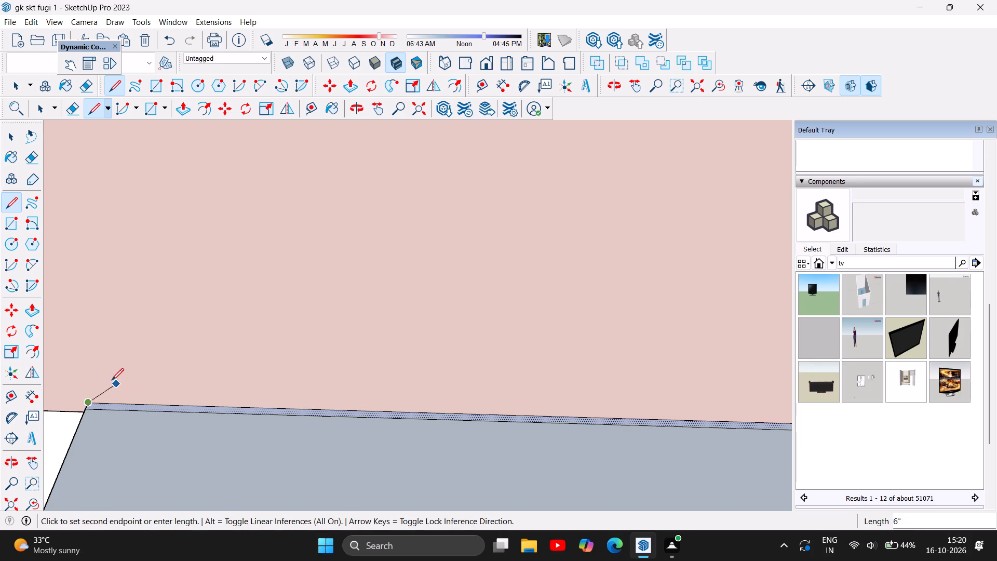
{"action": "key", "text": "Escape"}
Push/Pull the narrow strip along the pink wall on the slab's top up by 7'.
{"action": "scroll", "coordinate": [170, 487], "scroll_direction": "down", "scroll_amount": 2}
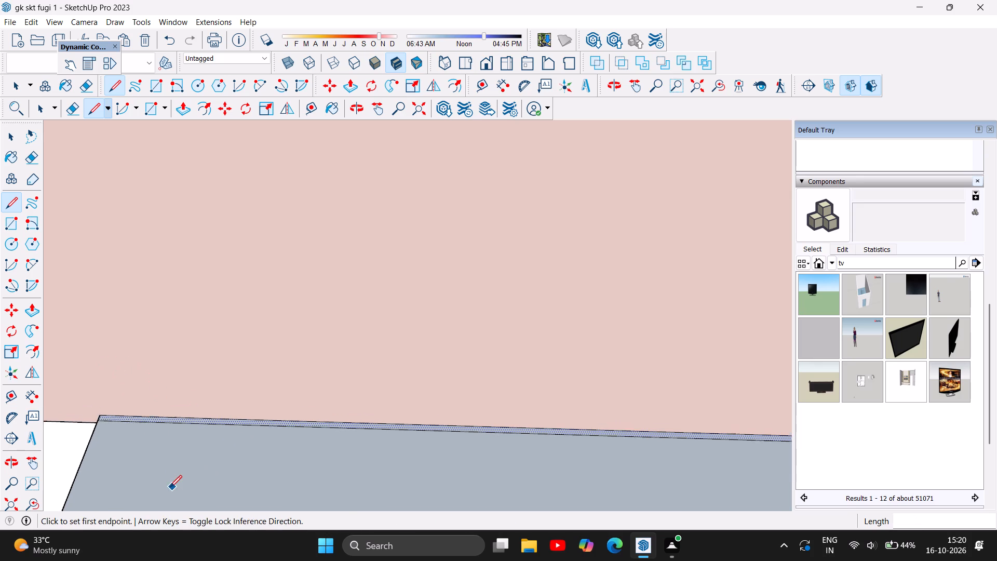
{"action": "scroll", "coordinate": [170, 487], "scroll_direction": "down", "scroll_amount": 3}
{"action": "scroll", "coordinate": [203, 374], "scroll_direction": "down", "scroll_amount": 5}
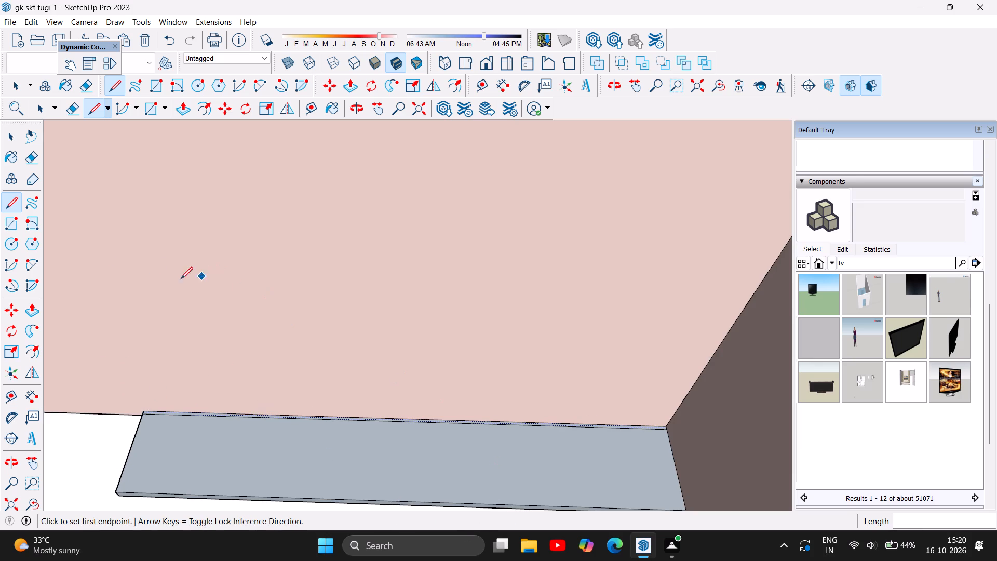
{"action": "left_click", "coordinate": [14, 133]}
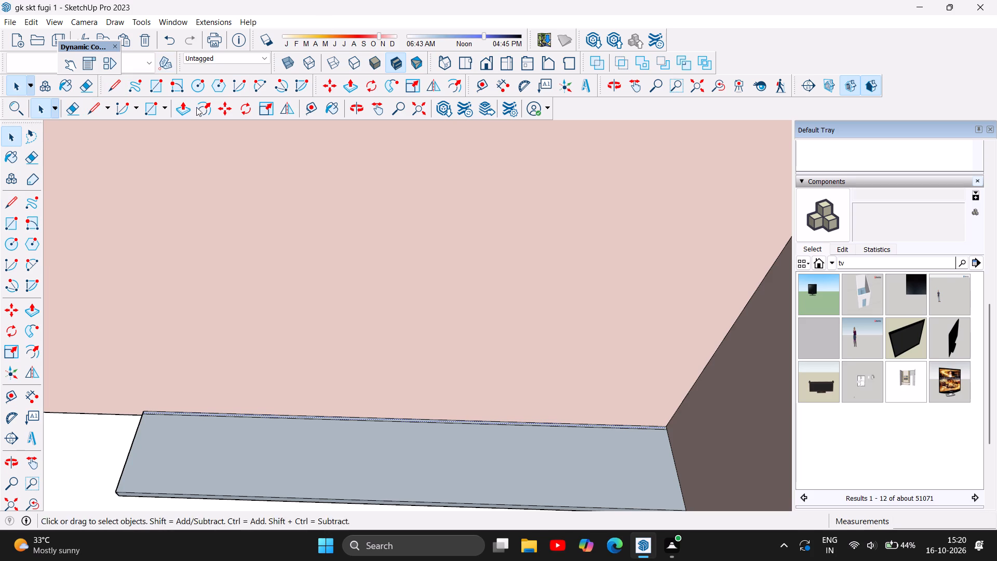
{"action": "left_click", "coordinate": [183, 105]}
{"action": "scroll", "coordinate": [147, 410], "scroll_direction": "up", "scroll_amount": 3}
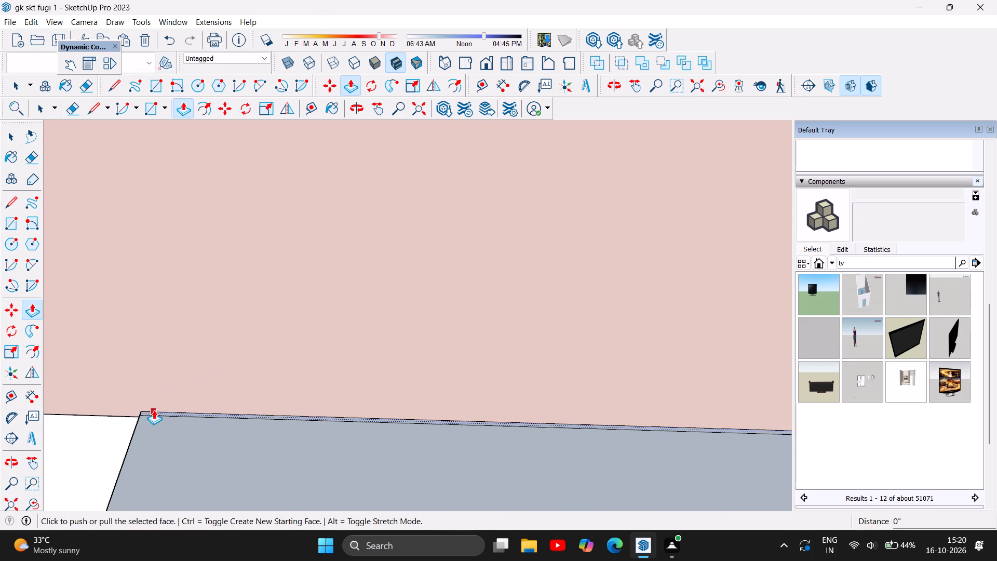
{"action": "scroll", "coordinate": [154, 410], "scroll_direction": "up", "scroll_amount": 6}
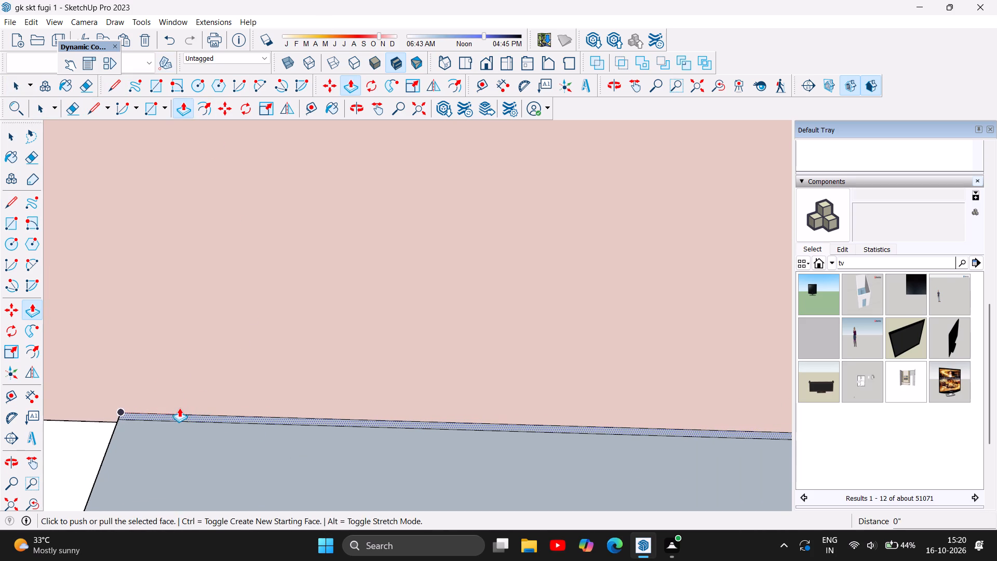
{"action": "scroll", "coordinate": [179, 408], "scroll_direction": "up", "scroll_amount": 7}
{"action": "scroll", "coordinate": [306, 420], "scroll_direction": "up", "scroll_amount": 2}
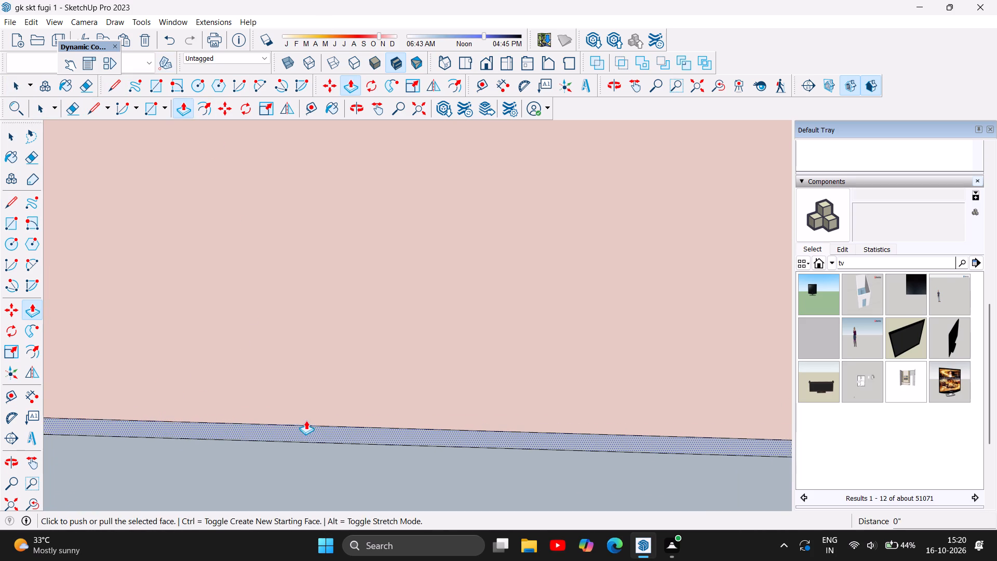
{"action": "scroll", "coordinate": [306, 420], "scroll_direction": "up", "scroll_amount": 3}
{"action": "left_click", "coordinate": [297, 432]}
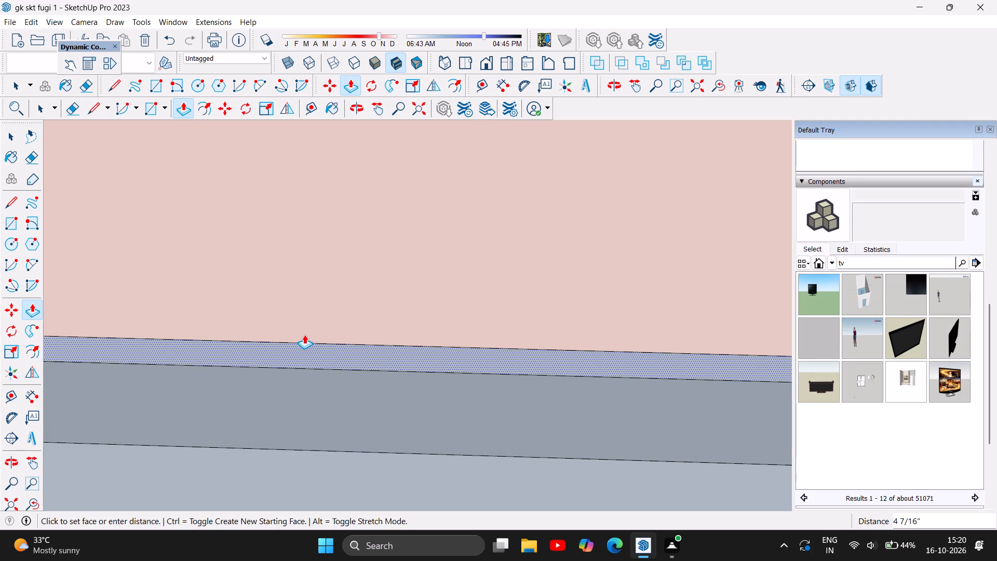
{"action": "key", "text": "7"}
{"action": "key", "text": "apostrophe"}
{"action": "key", "text": "Return"}
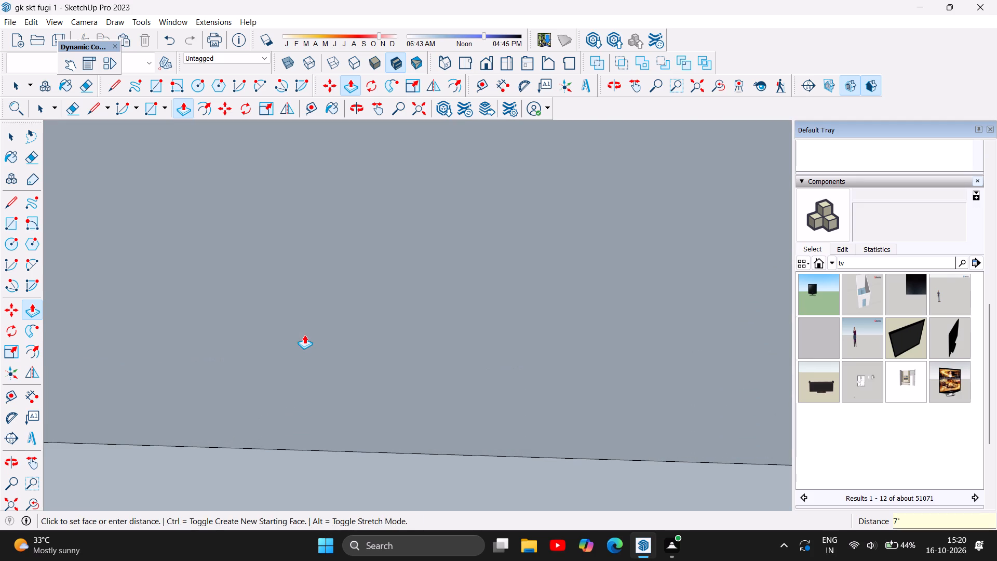
Push/Pull the top face of the thin back panel up by a further 3'.
{"action": "scroll", "coordinate": [305, 339], "scroll_direction": "down", "scroll_amount": 6}
{"action": "scroll", "coordinate": [391, 420], "scroll_direction": "down", "scroll_amount": 10}
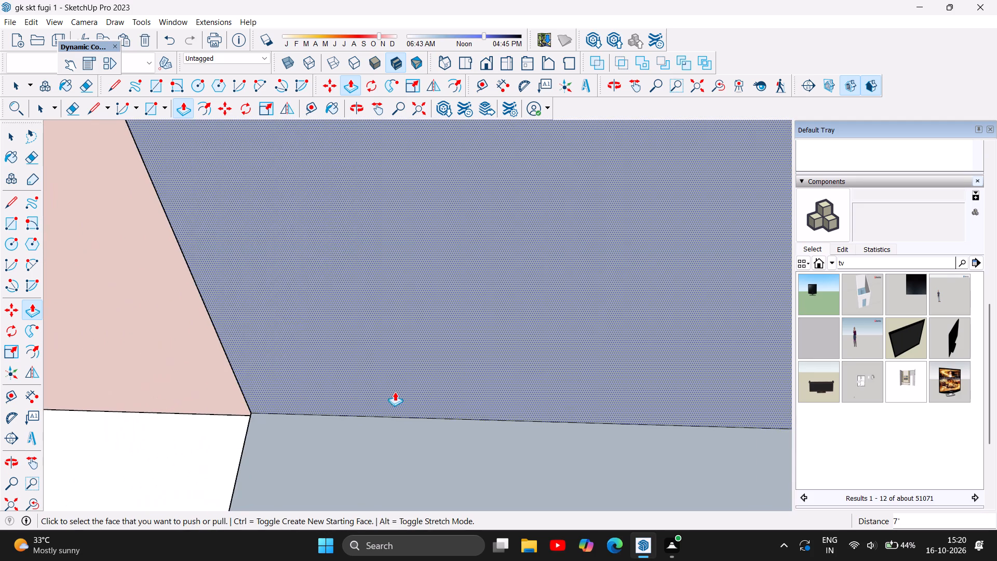
{"action": "scroll", "coordinate": [372, 377], "scroll_direction": "down", "scroll_amount": 5}
{"action": "scroll", "coordinate": [230, 345], "scroll_direction": "down", "scroll_amount": 11}
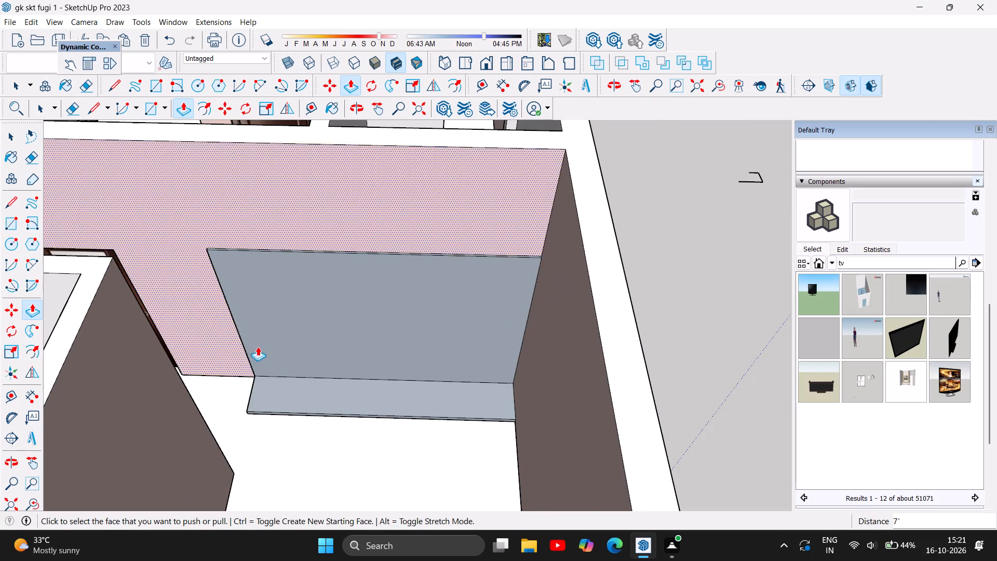
{"action": "scroll", "coordinate": [445, 407], "scroll_direction": "up", "scroll_amount": 1}
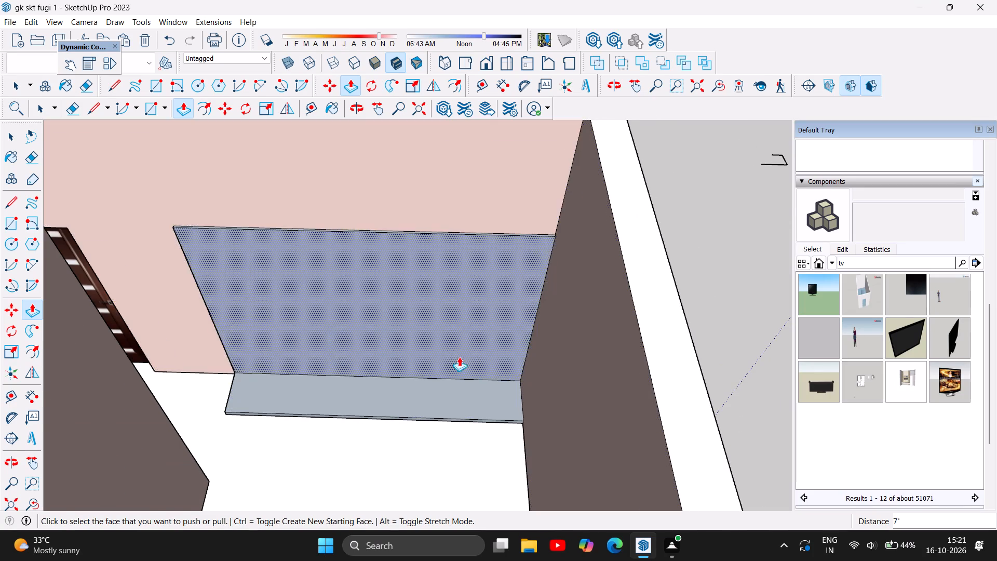
{"action": "scroll", "coordinate": [464, 363], "scroll_direction": "down", "scroll_amount": 4}
{"action": "scroll", "coordinate": [388, 244], "scroll_direction": "up", "scroll_amount": 8}
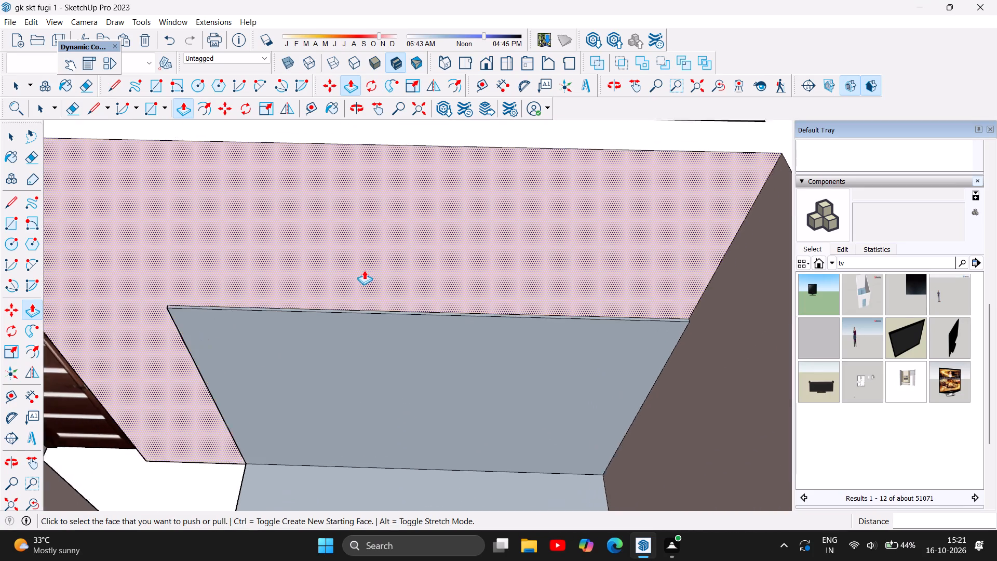
{"action": "scroll", "coordinate": [364, 270], "scroll_direction": "up", "scroll_amount": 2}
{"action": "scroll", "coordinate": [265, 327], "scroll_direction": "up", "scroll_amount": 6}
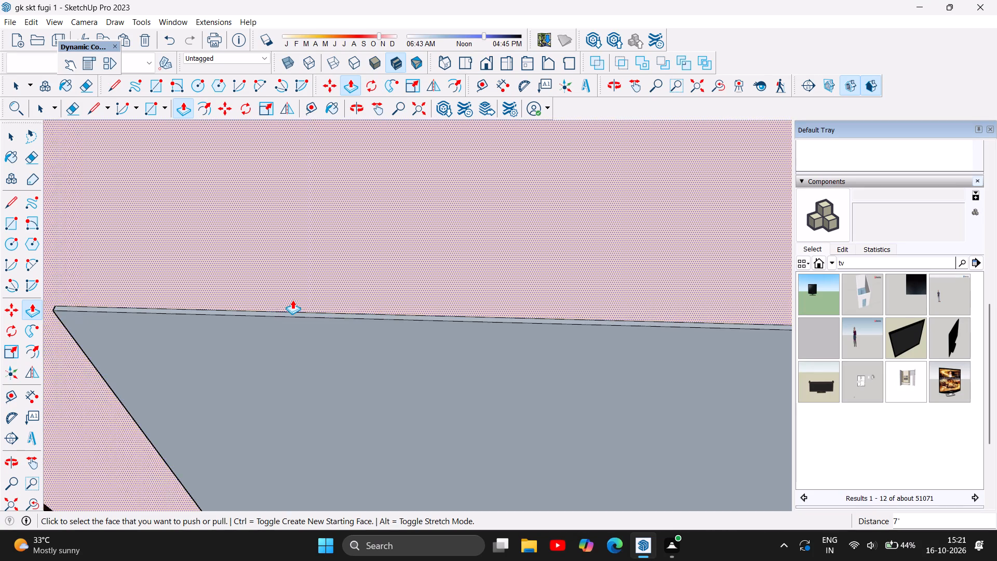
{"action": "scroll", "coordinate": [292, 300], "scroll_direction": "up", "scroll_amount": 9}
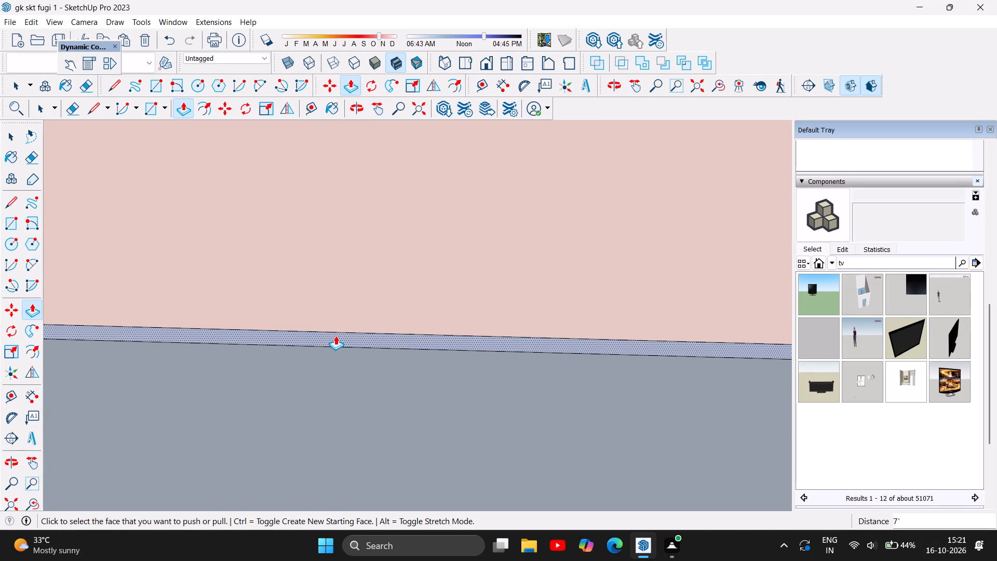
{"action": "left_click", "coordinate": [335, 336]}
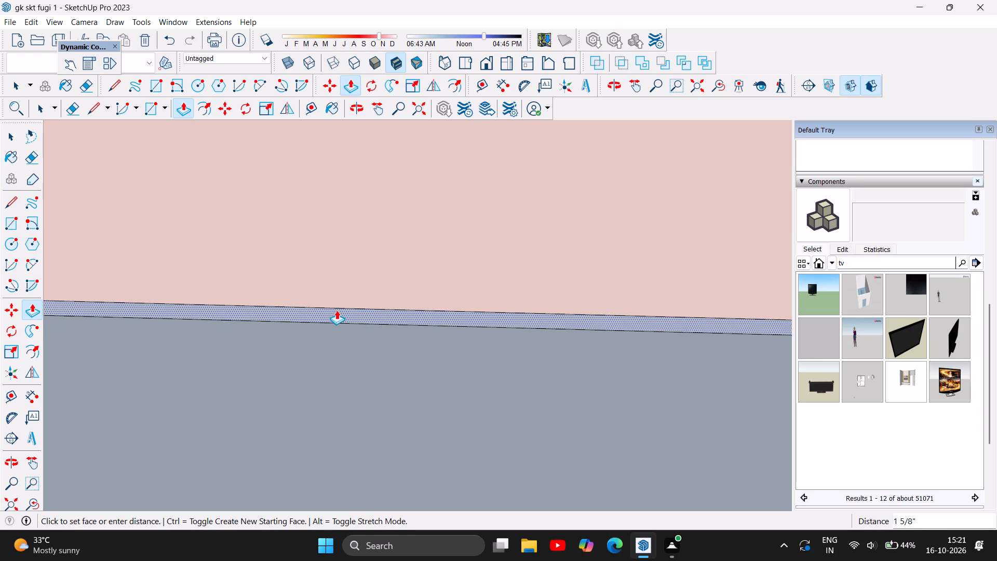
{"action": "type", "text": "3'"}
{"action": "key", "text": "Return"}
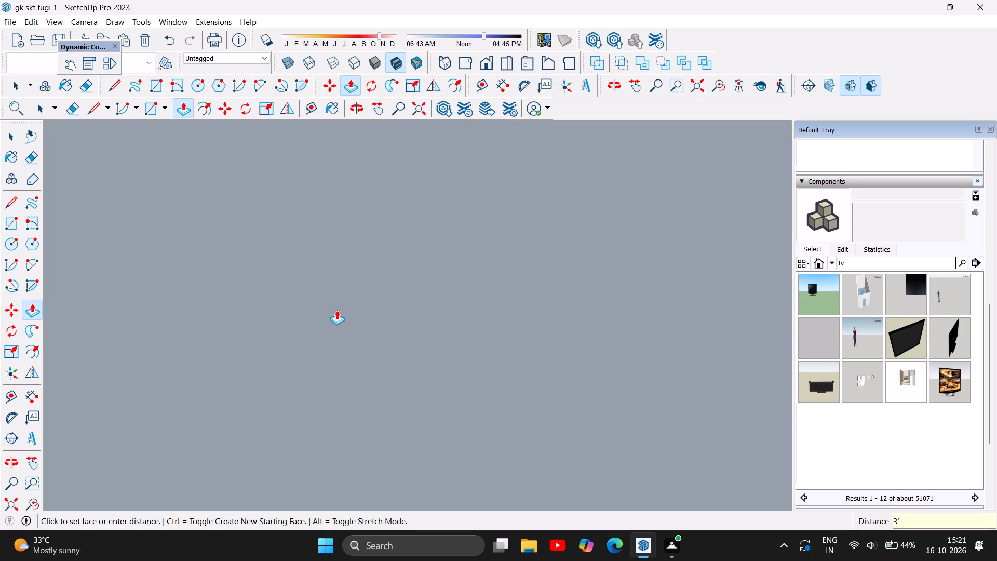
Examine the raised back panel and base slab against the pink wall and the surrounding rooms.
{"action": "scroll", "coordinate": [336, 310], "scroll_direction": "down", "scroll_amount": 5}
{"action": "scroll", "coordinate": [347, 374], "scroll_direction": "down", "scroll_amount": 5}
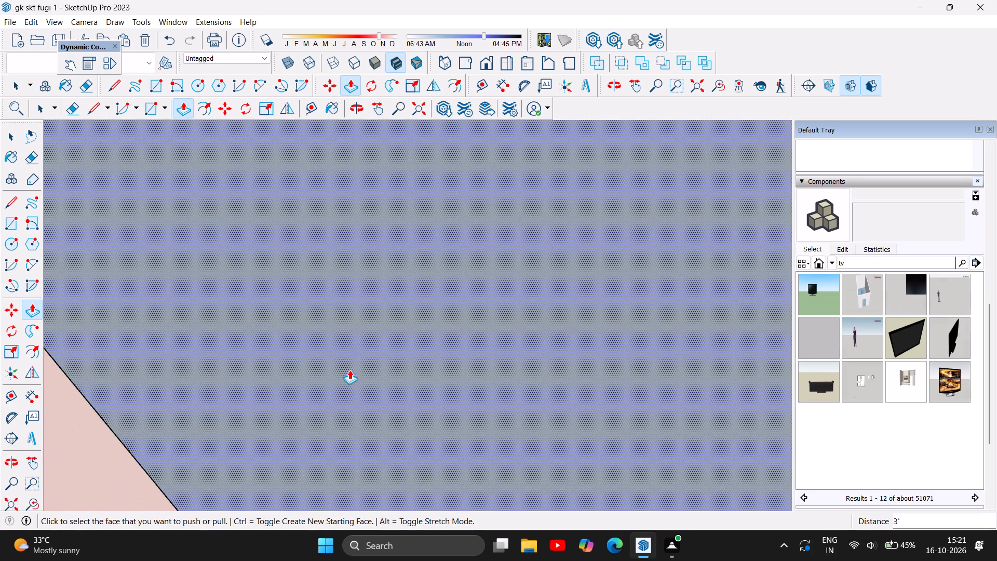
{"action": "scroll", "coordinate": [349, 369], "scroll_direction": "down", "scroll_amount": 10}
{"action": "scroll", "coordinate": [417, 342], "scroll_direction": "down", "scroll_amount": 2}
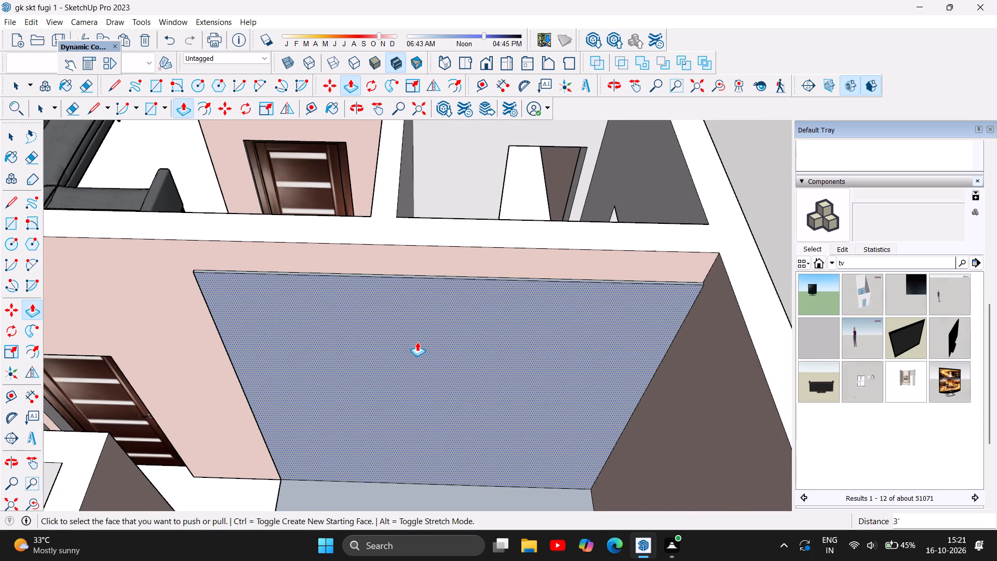
{"action": "scroll", "coordinate": [417, 342], "scroll_direction": "down", "scroll_amount": 2}
{"action": "scroll", "coordinate": [497, 403], "scroll_direction": "up", "scroll_amount": 2}
{"action": "scroll", "coordinate": [466, 413], "scroll_direction": "down", "scroll_amount": 4}
{"action": "scroll", "coordinate": [465, 413], "scroll_direction": "up", "scroll_amount": 1}
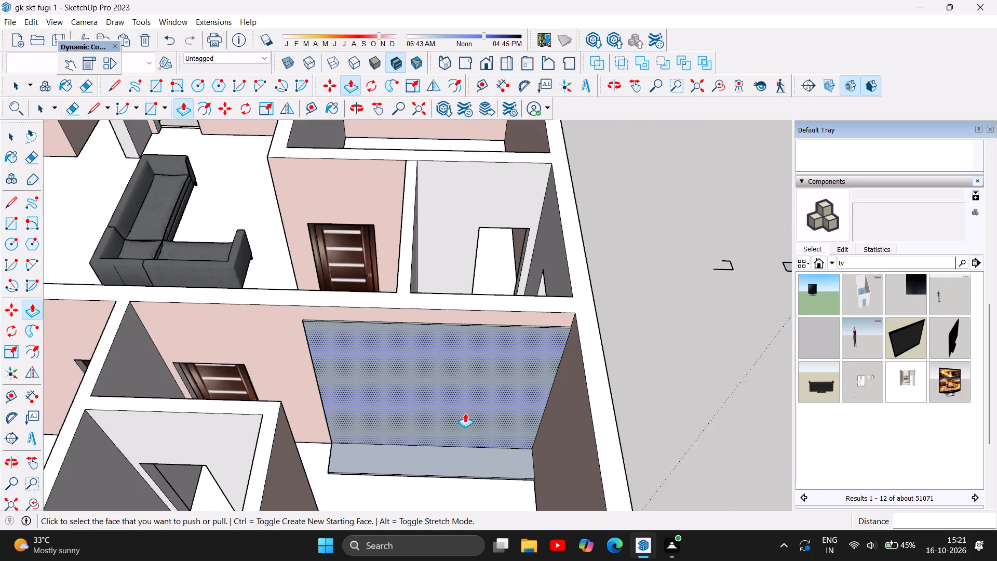
{"action": "scroll", "coordinate": [475, 459], "scroll_direction": "up", "scroll_amount": 3}
{"action": "scroll", "coordinate": [390, 337], "scroll_direction": "up", "scroll_amount": 1}
{"action": "scroll", "coordinate": [301, 266], "scroll_direction": "down", "scroll_amount": 4}
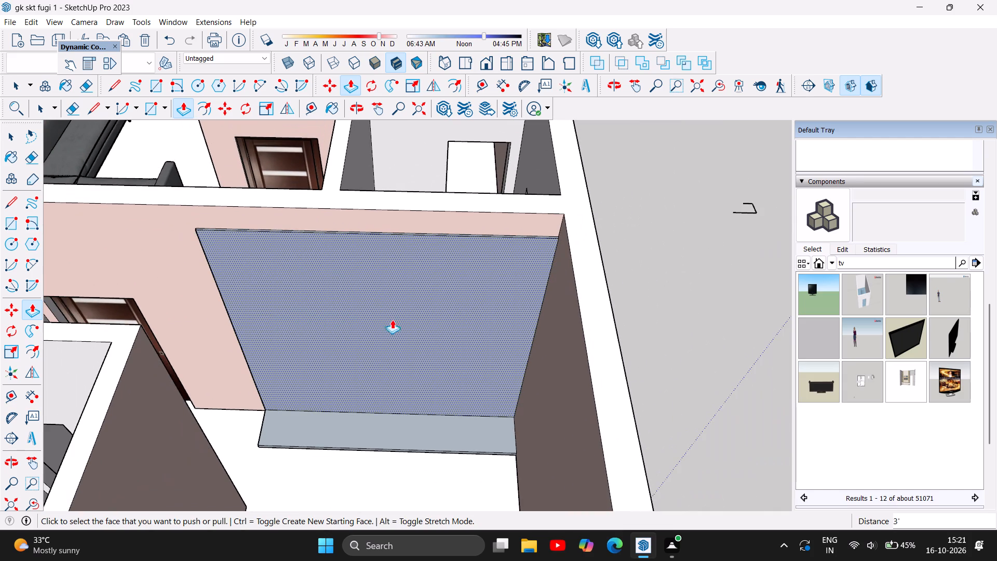
{"action": "scroll", "coordinate": [505, 450], "scroll_direction": "up", "scroll_amount": 1}
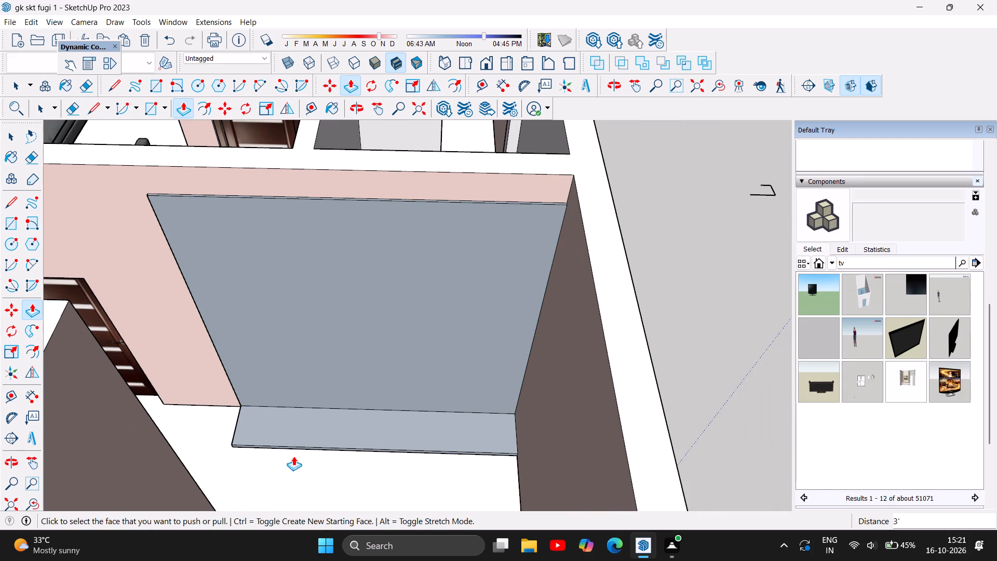
Draw a 1" line from the slab's free top front corner along its long front edge, and retrace it.
{"action": "scroll", "coordinate": [267, 420], "scroll_direction": "up", "scroll_amount": 2}
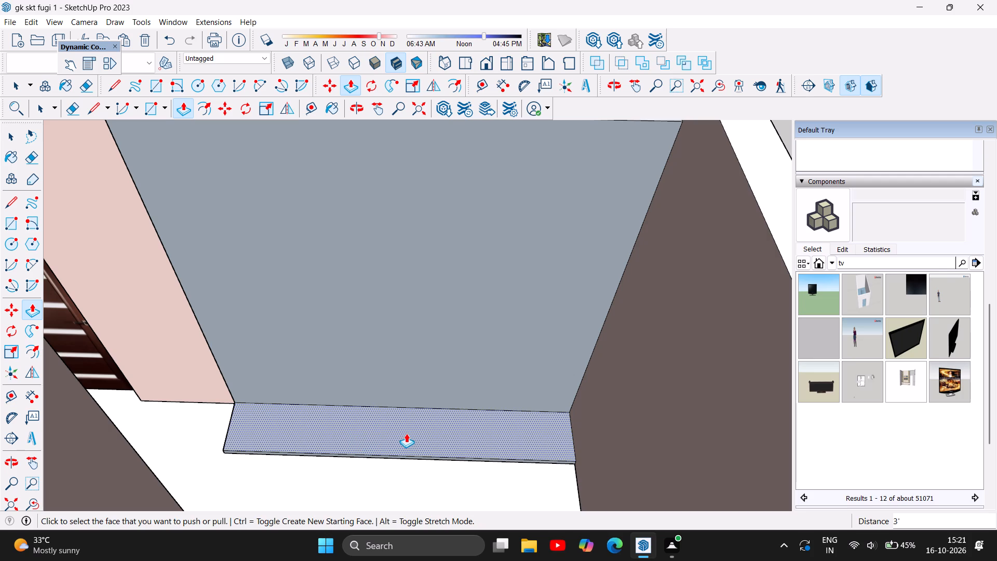
{"action": "scroll", "coordinate": [212, 444], "scroll_direction": "up", "scroll_amount": 8}
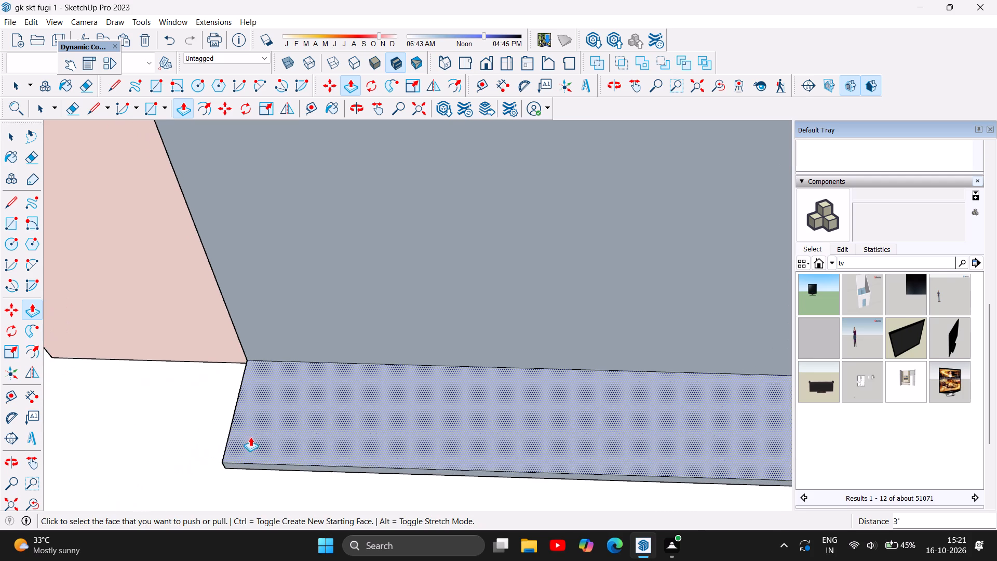
{"action": "key", "text": "Escape"}
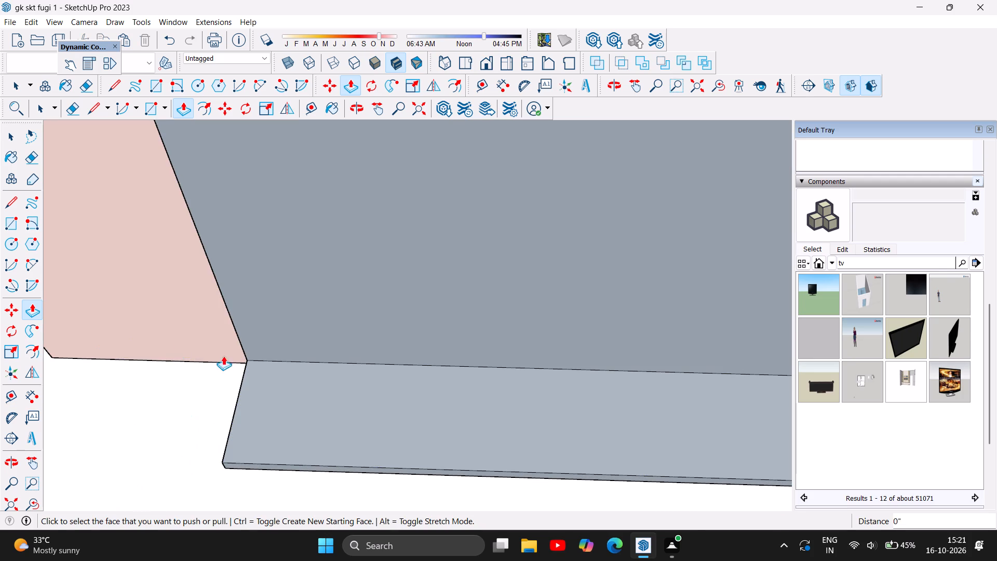
{"action": "left_click", "coordinate": [121, 87]}
{"action": "left_click", "coordinate": [221, 461]}
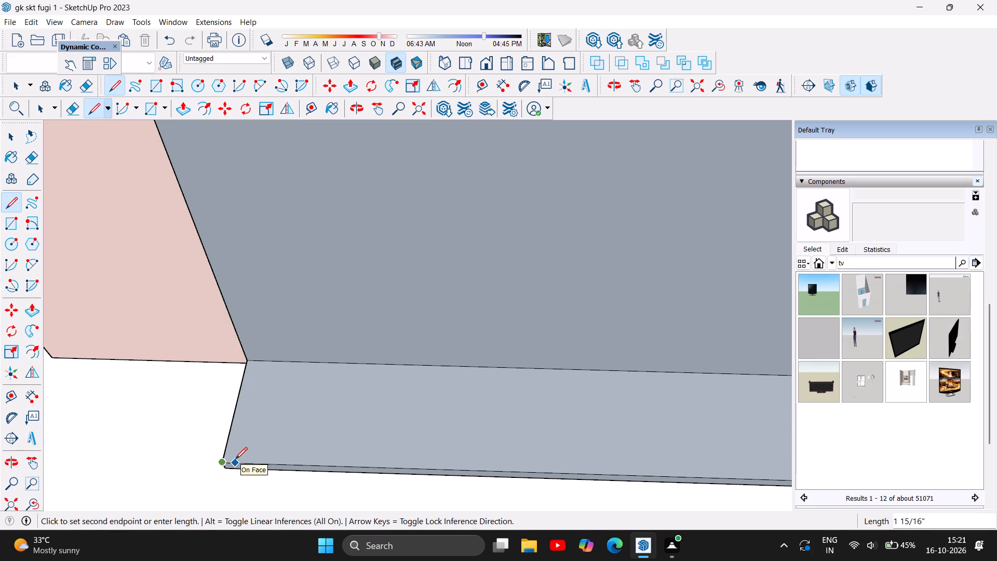
{"action": "key", "text": "1"}
{"action": "key", "text": "Return"}
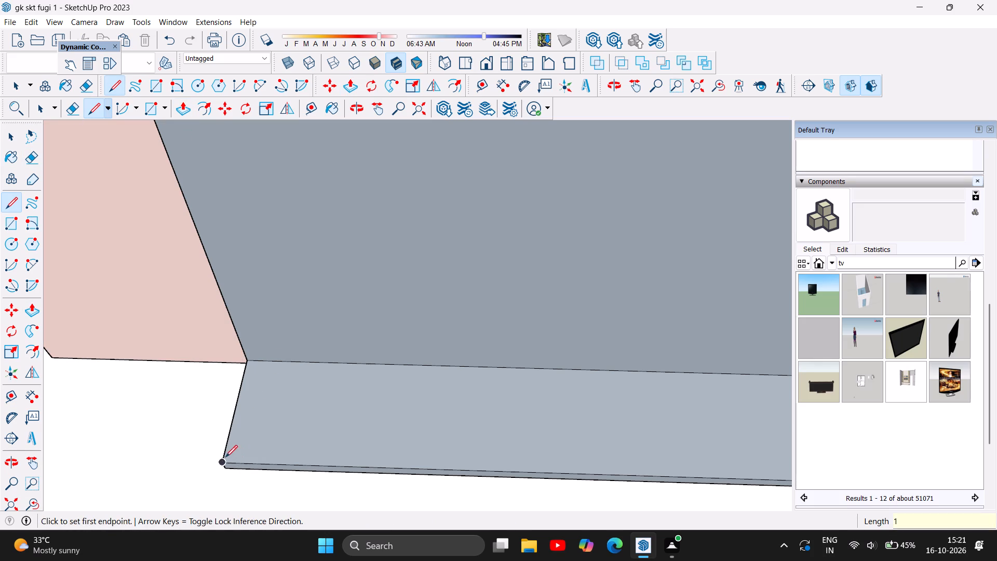
{"action": "scroll", "coordinate": [223, 464], "scroll_direction": "up", "scroll_amount": 11}
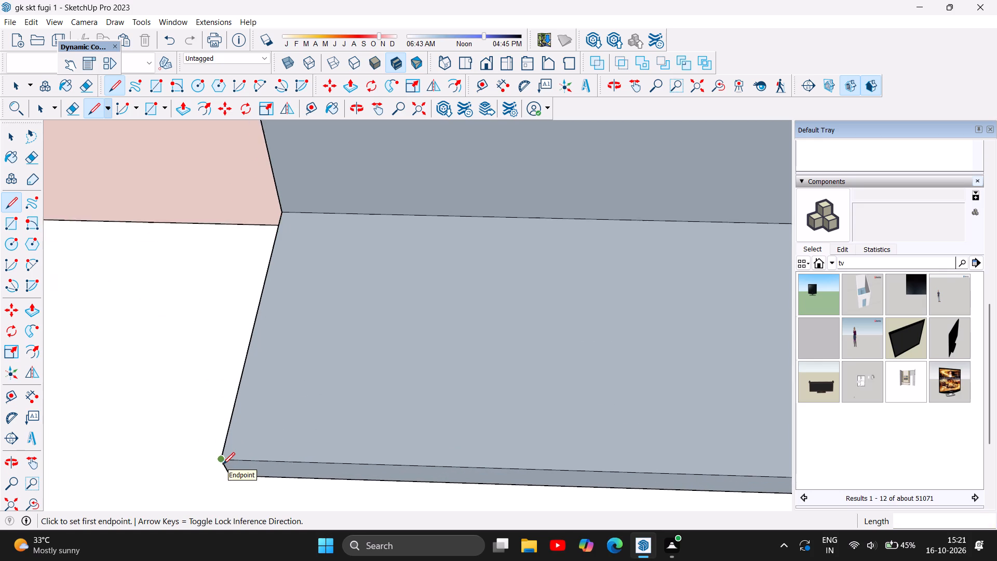
{"action": "scroll", "coordinate": [223, 464], "scroll_direction": "up", "scroll_amount": 2}
{"action": "left_click", "coordinate": [219, 460]}
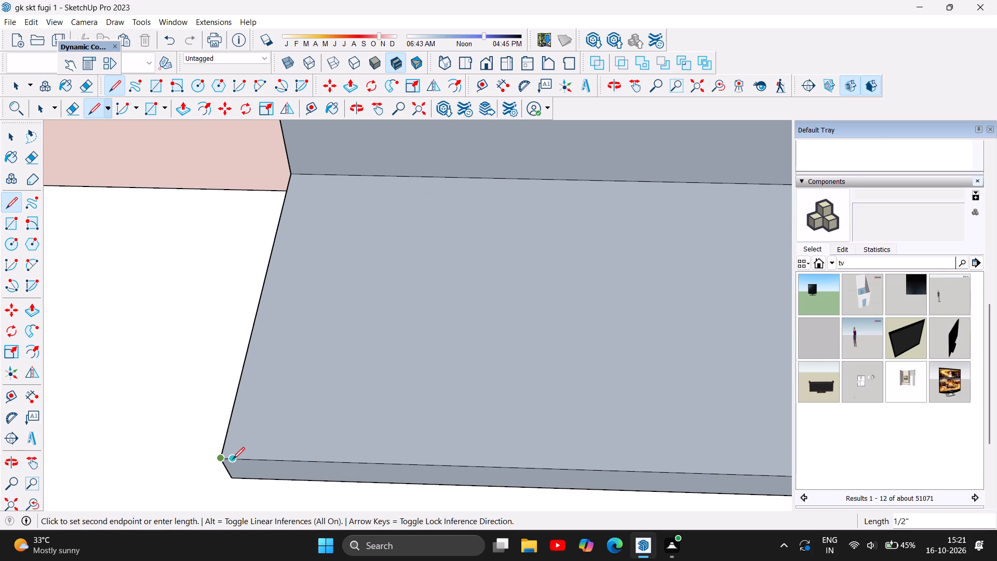
{"action": "left_click", "coordinate": [245, 460]}
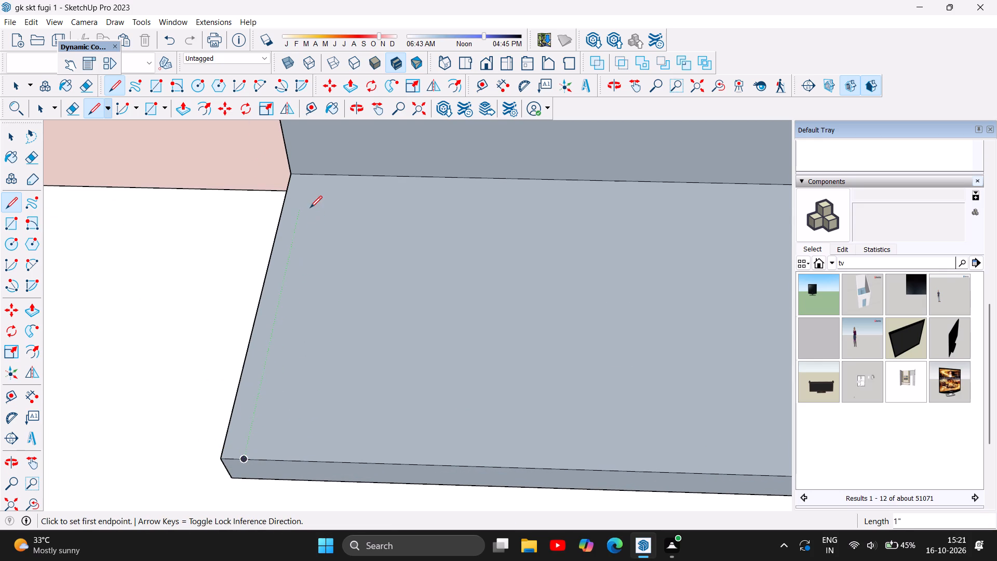
Draw a line about 1' 6 3/4" long from the back panel's base to the front 1" mark, parallel to the slab's free end.
{"action": "left_click", "coordinate": [305, 175]}
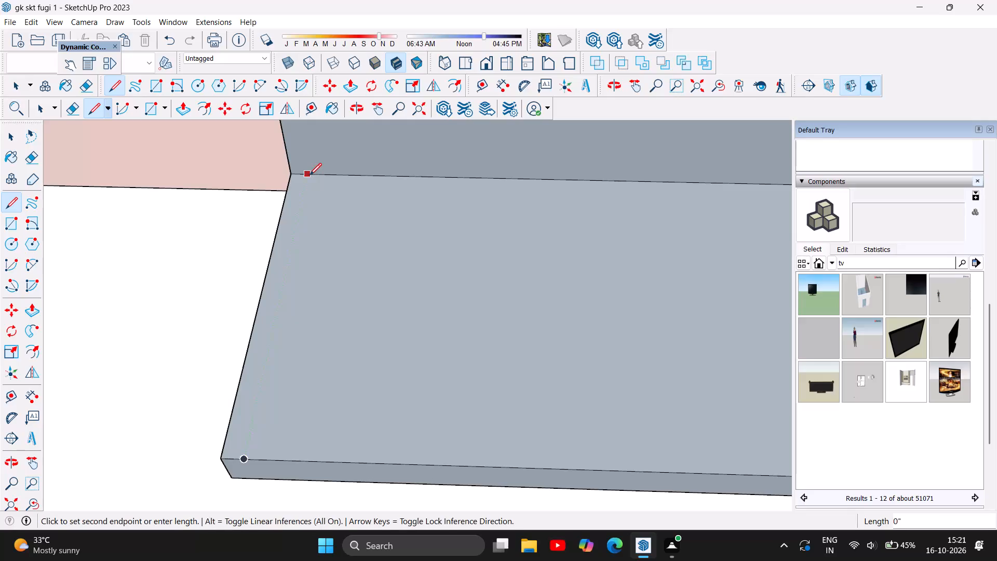
{"action": "left_click", "coordinate": [307, 175]}
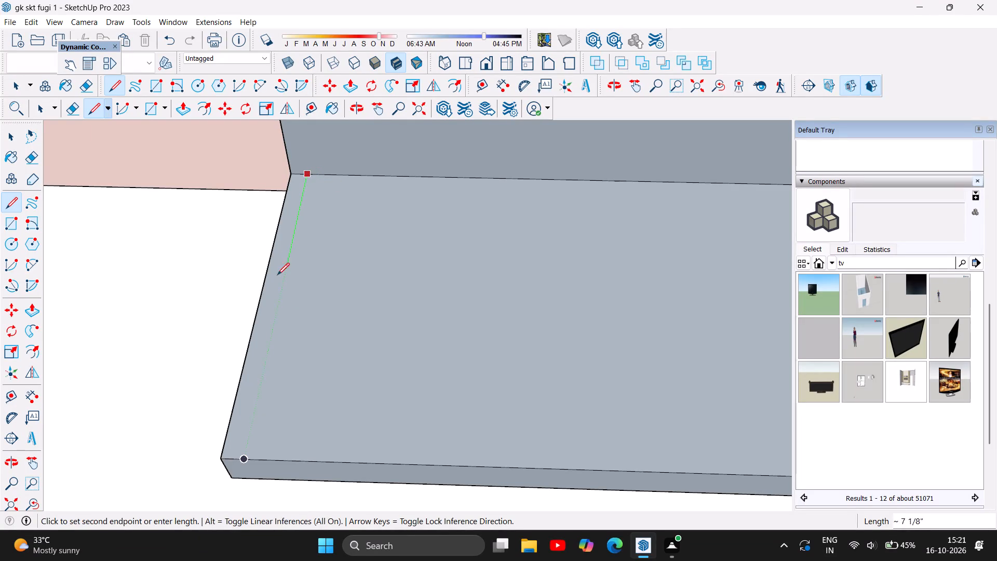
{"action": "left_click", "coordinate": [238, 456]}
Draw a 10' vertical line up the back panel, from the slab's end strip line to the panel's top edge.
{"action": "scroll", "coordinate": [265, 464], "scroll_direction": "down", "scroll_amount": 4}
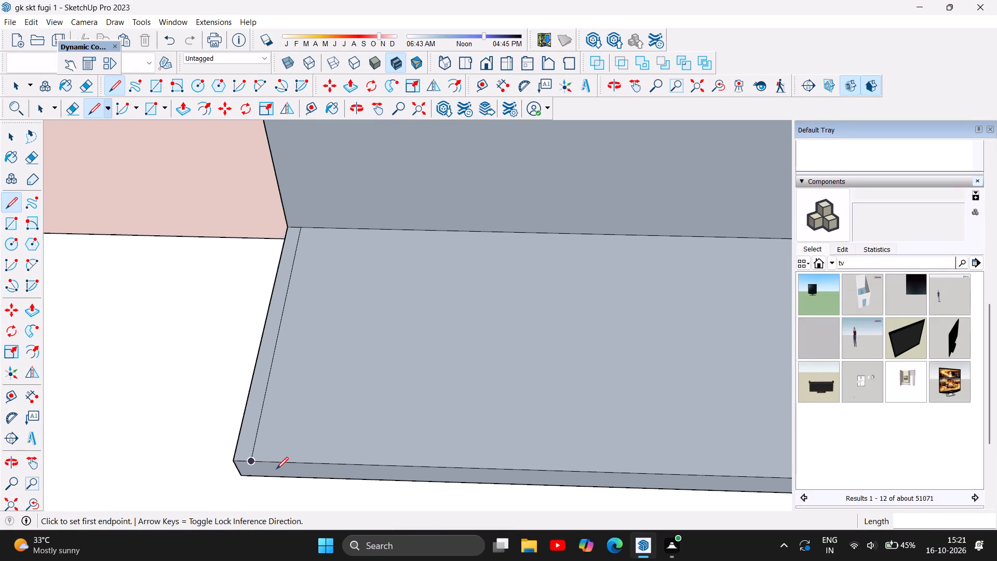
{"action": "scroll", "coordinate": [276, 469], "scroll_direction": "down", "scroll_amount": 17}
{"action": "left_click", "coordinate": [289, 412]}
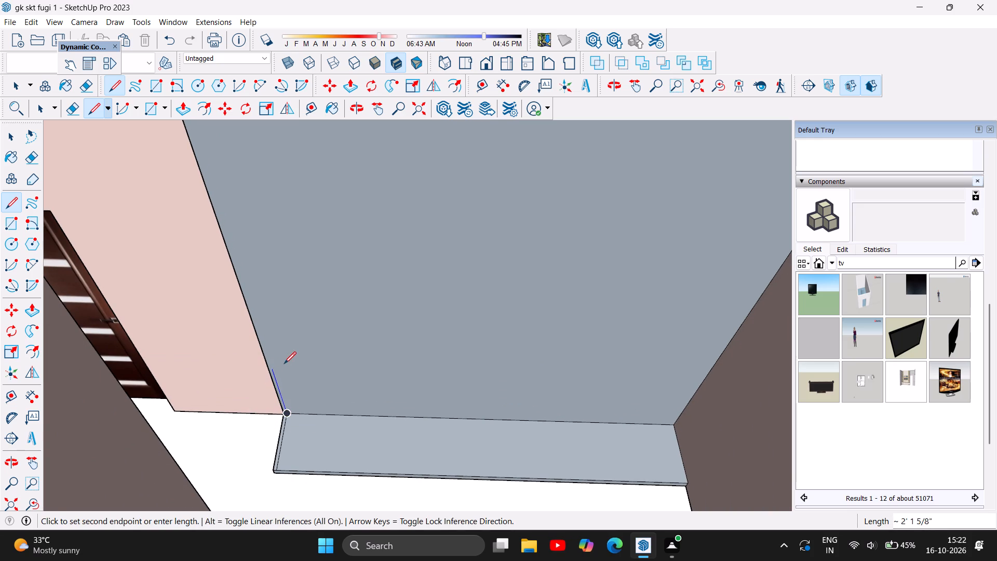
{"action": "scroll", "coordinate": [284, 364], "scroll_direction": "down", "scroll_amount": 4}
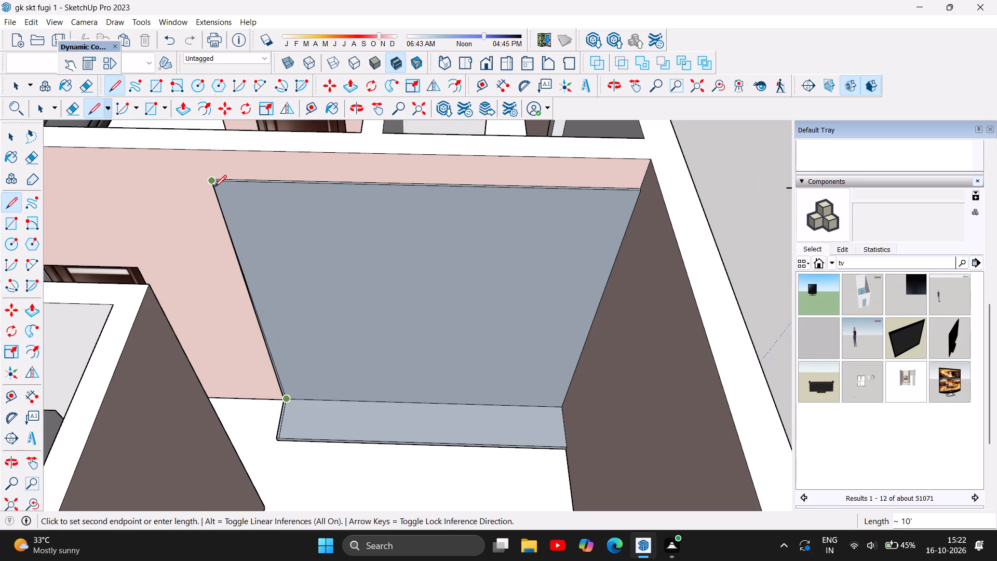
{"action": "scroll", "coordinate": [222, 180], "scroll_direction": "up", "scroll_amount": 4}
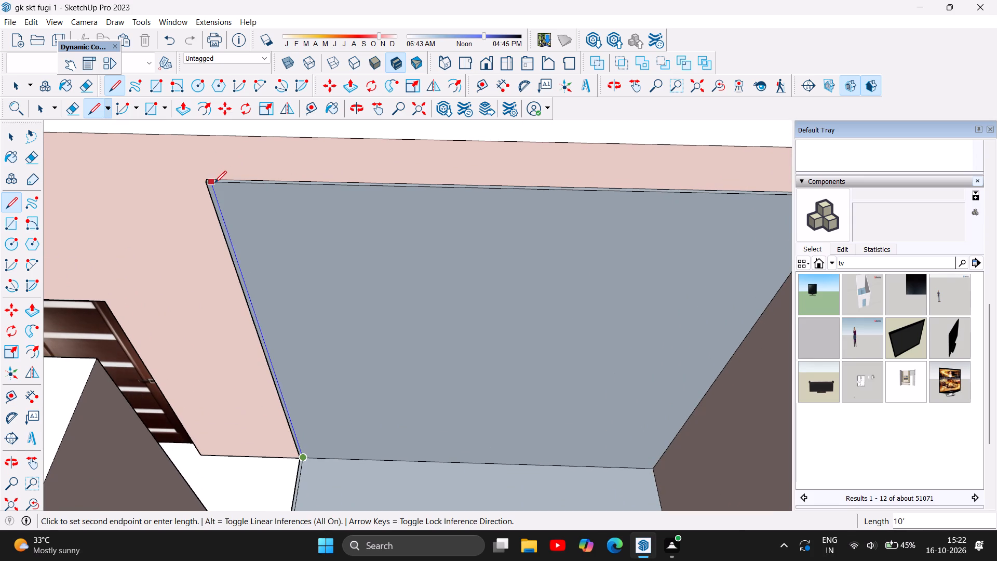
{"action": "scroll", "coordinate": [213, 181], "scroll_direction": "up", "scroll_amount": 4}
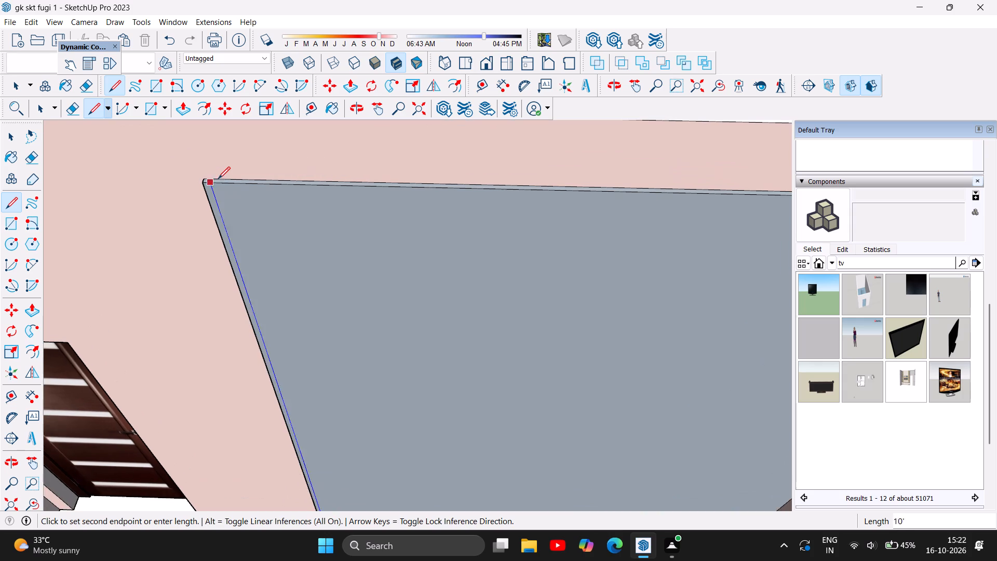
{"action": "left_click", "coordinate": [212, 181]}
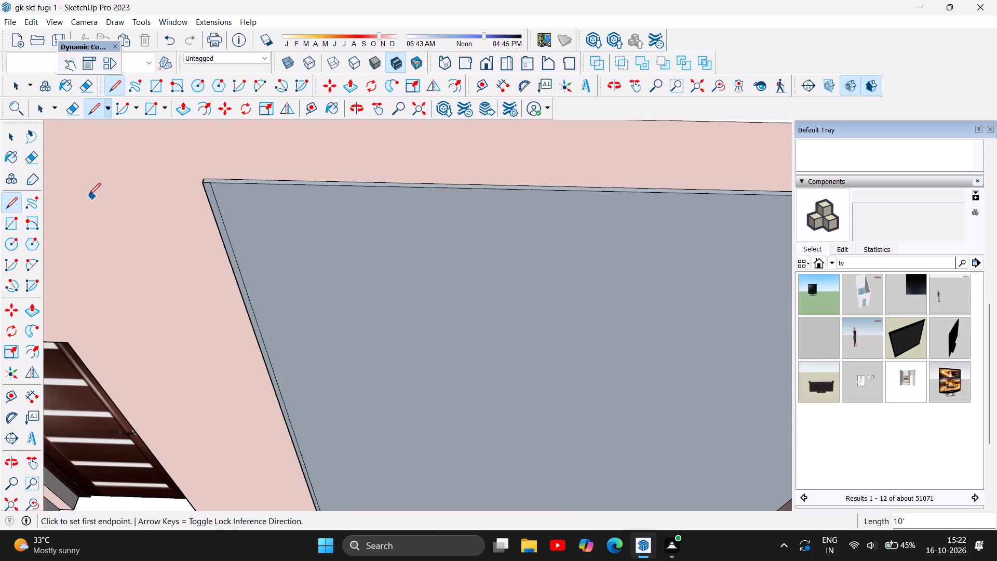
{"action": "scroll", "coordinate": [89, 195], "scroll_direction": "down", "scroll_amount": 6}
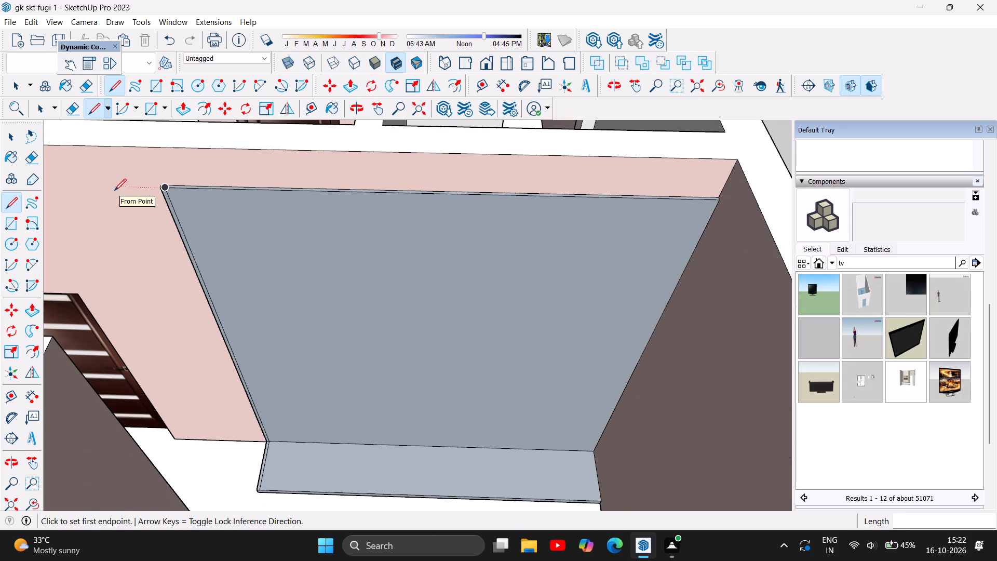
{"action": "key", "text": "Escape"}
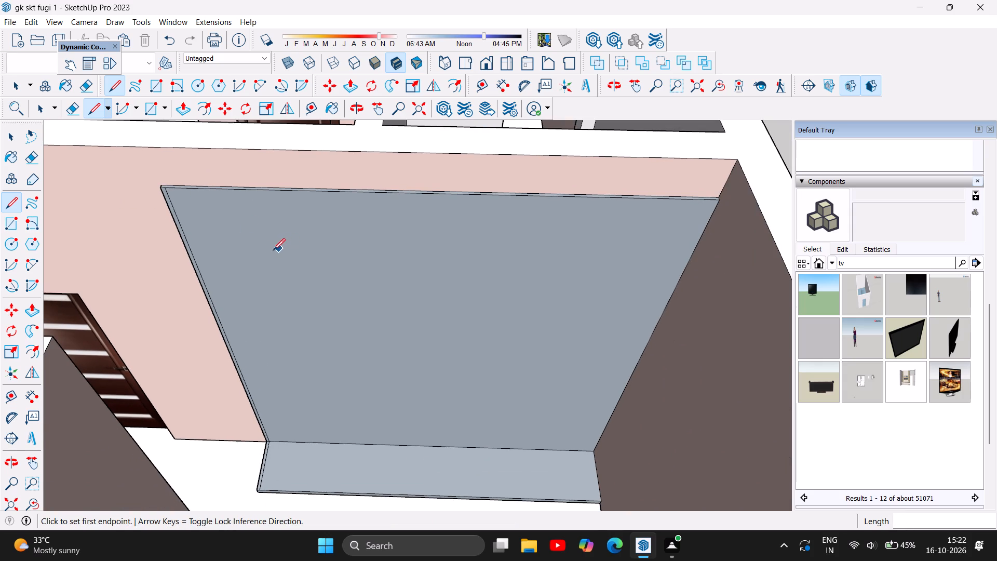
Examine the back panel's top free corner and the strip line running down to the slab.
{"action": "scroll", "coordinate": [158, 168], "scroll_direction": "up", "scroll_amount": 8}
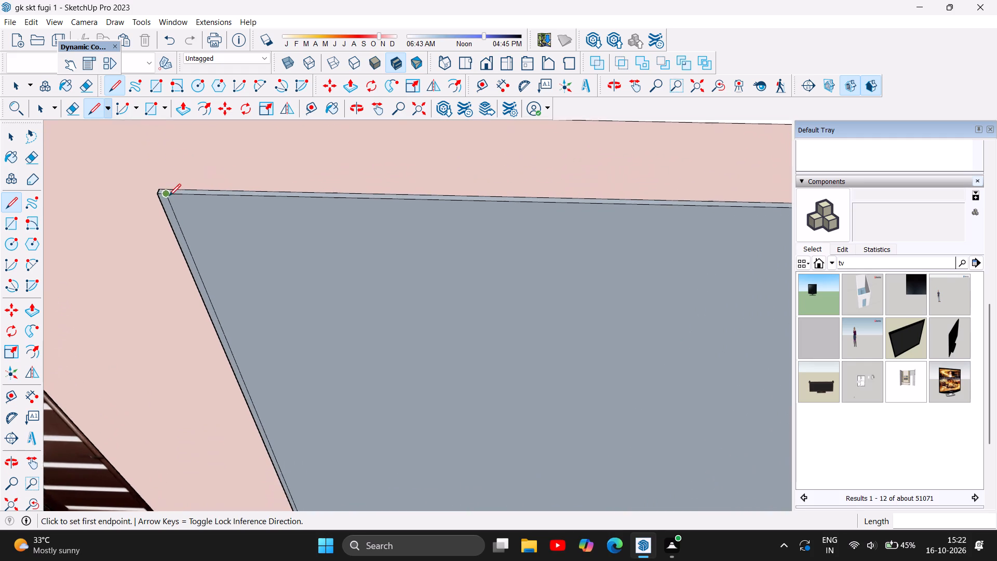
{"action": "scroll", "coordinate": [169, 196], "scroll_direction": "up", "scroll_amount": 2}
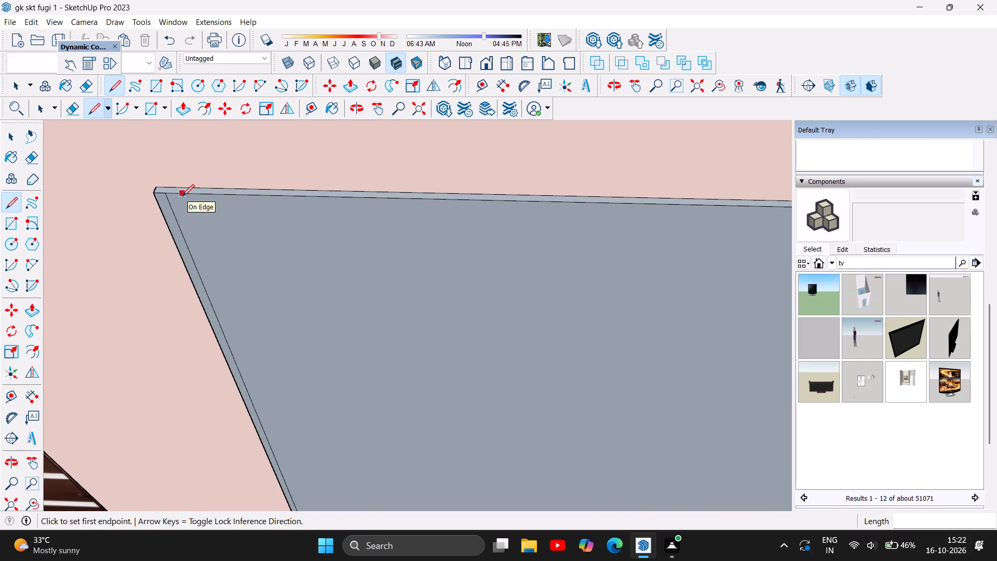
{"action": "scroll", "coordinate": [118, 230], "scroll_direction": "down", "scroll_amount": 16}
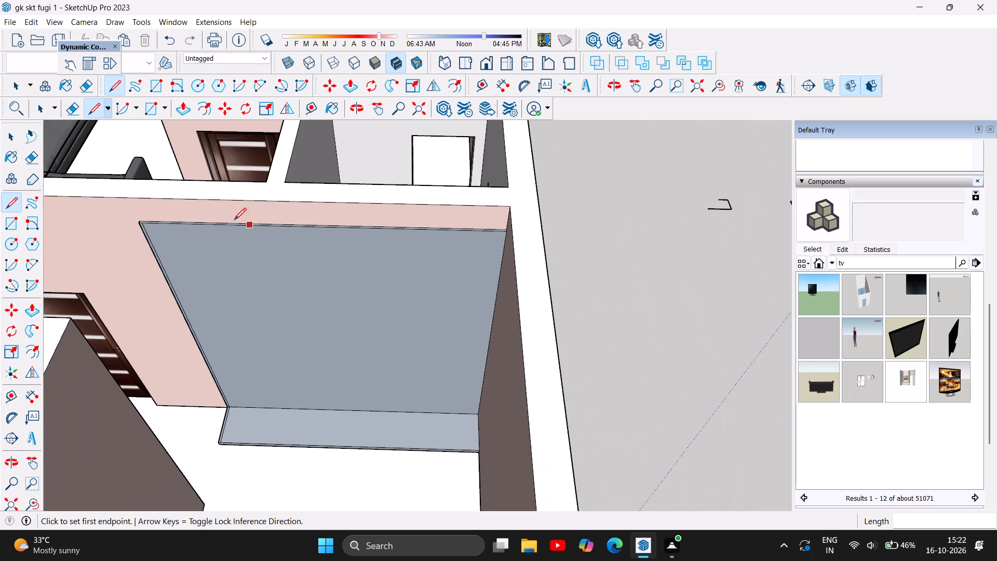
{"action": "scroll", "coordinate": [198, 206], "scroll_direction": "up", "scroll_amount": 6}
{"action": "scroll", "coordinate": [133, 245], "scroll_direction": "up", "scroll_amount": 6}
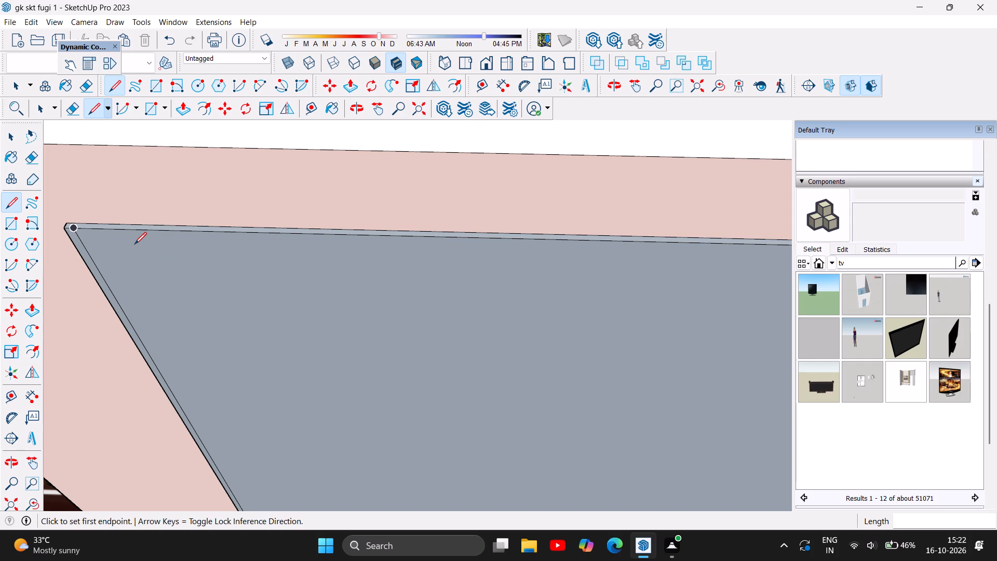
{"action": "scroll", "coordinate": [134, 244], "scroll_direction": "down", "scroll_amount": 18}
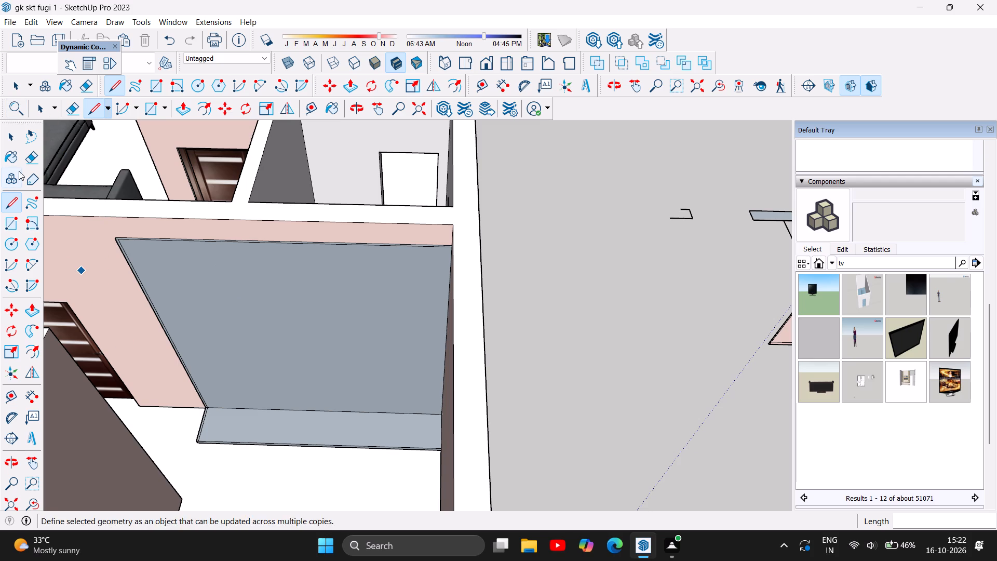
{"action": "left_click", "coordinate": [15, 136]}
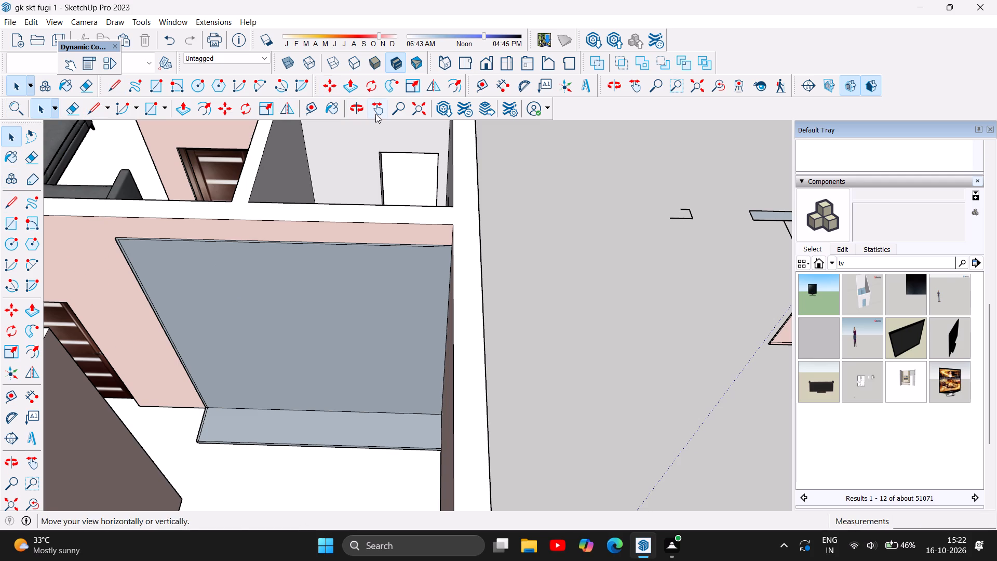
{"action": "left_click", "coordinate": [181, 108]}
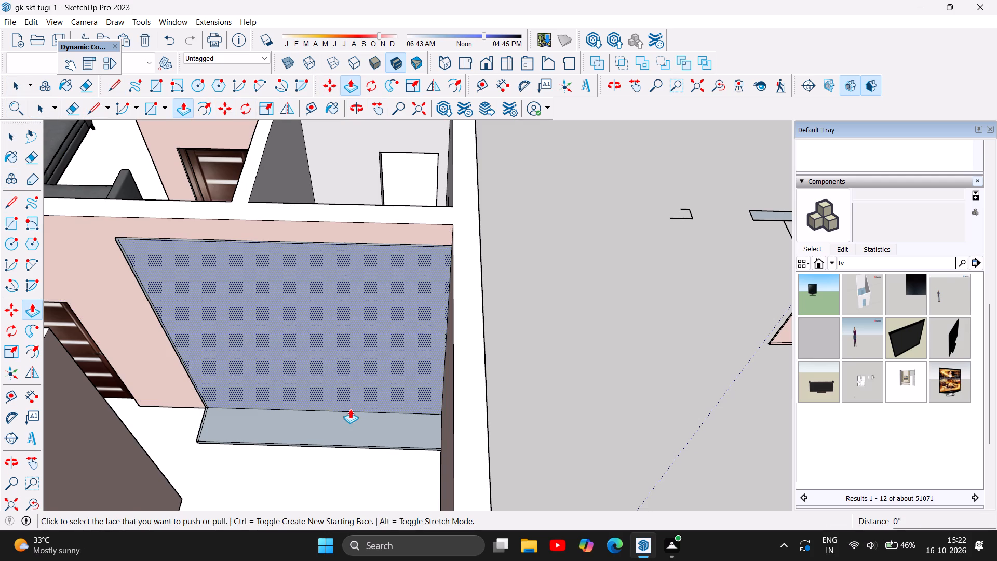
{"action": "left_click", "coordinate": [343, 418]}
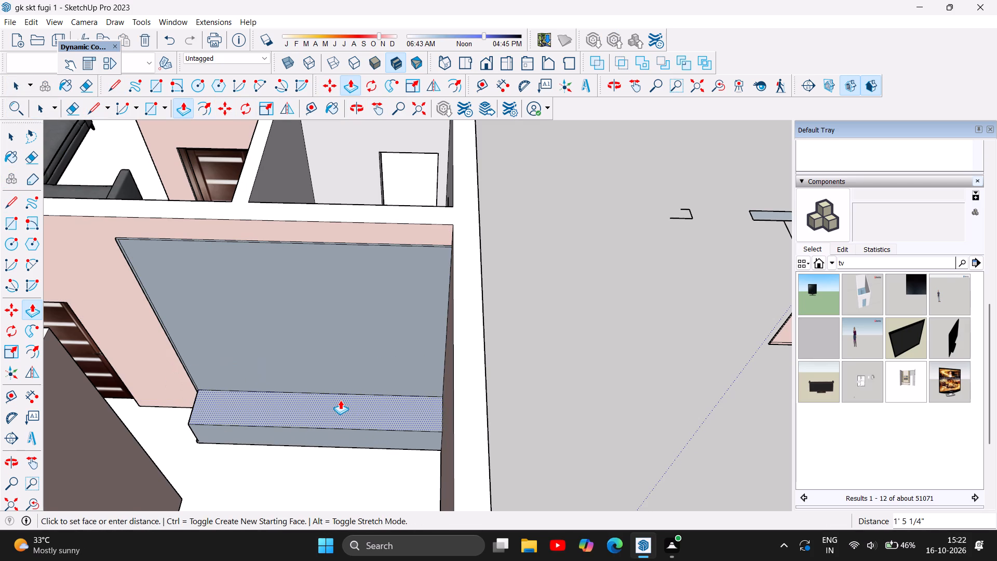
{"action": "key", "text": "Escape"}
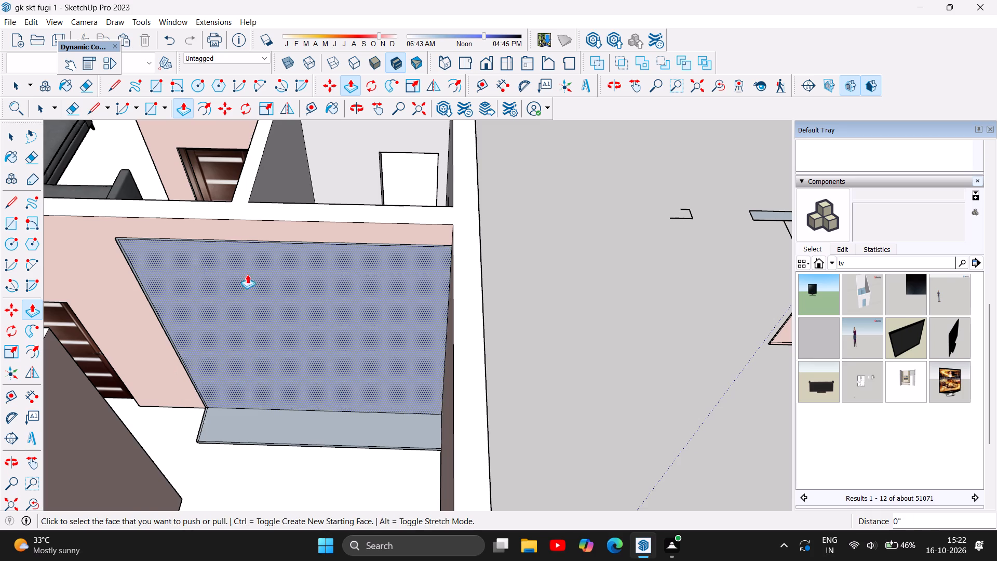
Undo the strip lines, the raised back panel and the slab extrusion, back to the flat floor rectangle by the pink wall.
{"action": "key", "text": "ctrl+z"}
{"action": "key", "text": "ctrl+z"}
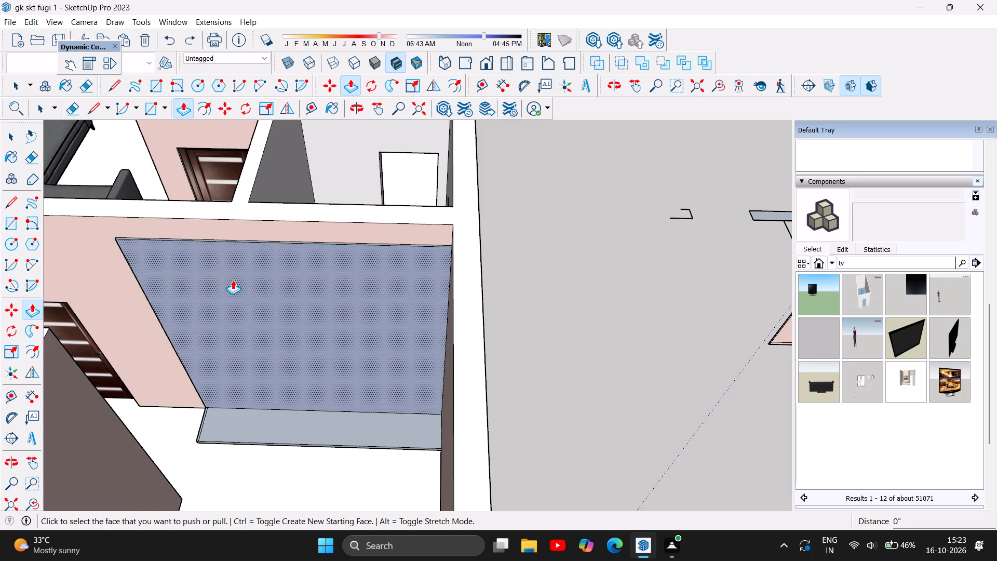
{"action": "key", "text": "ctrl+z"}
{"action": "key", "text": "ctrl+z"}
{"action": "key", "text": "ctrl+z"}
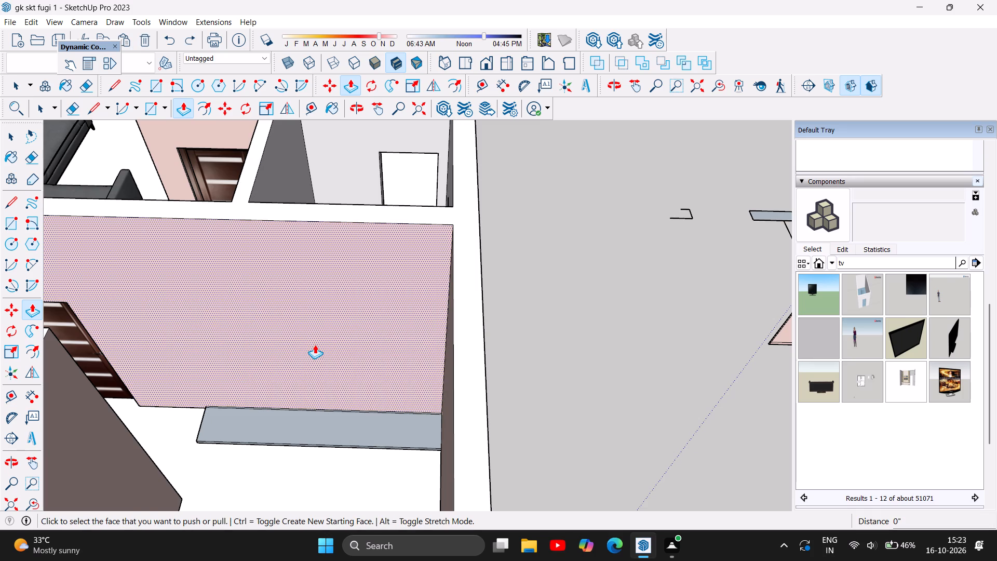
{"action": "scroll", "coordinate": [304, 400], "scroll_direction": "up", "scroll_amount": 2, "text": "ctrl"}
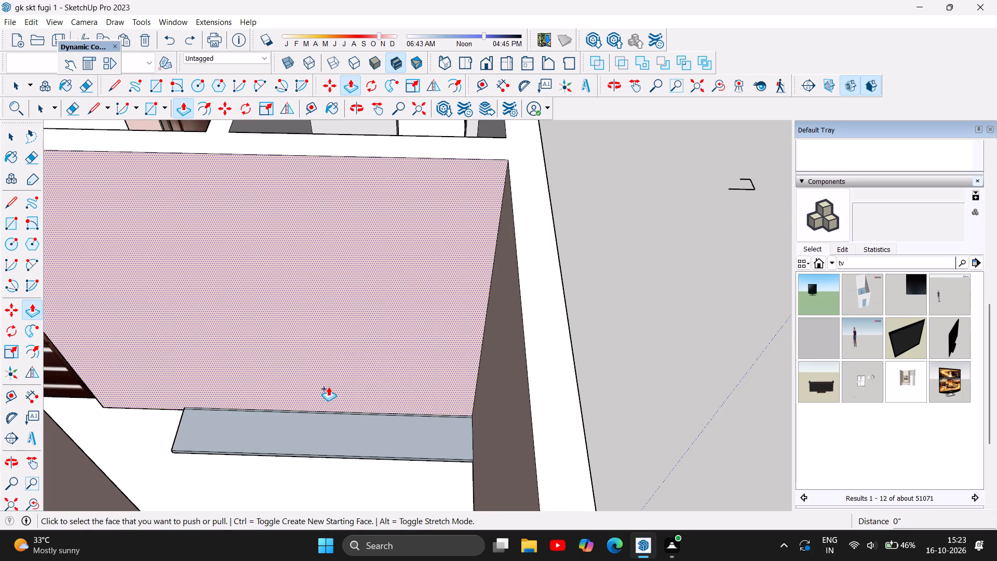
{"action": "key", "text": "ctrl+z"}
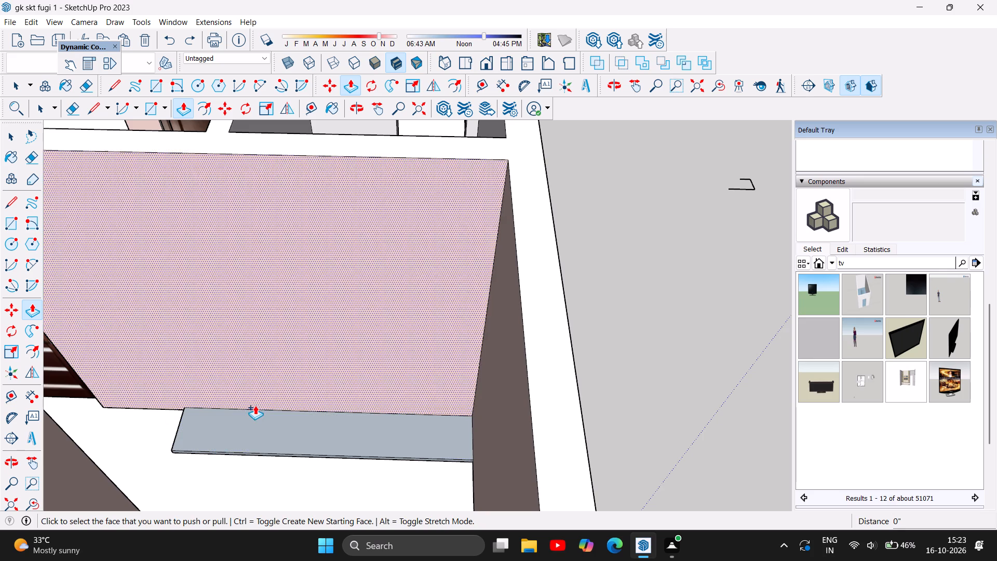
{"action": "key", "text": "ctrl+z"}
{"action": "key", "text": "ctrl+z"}
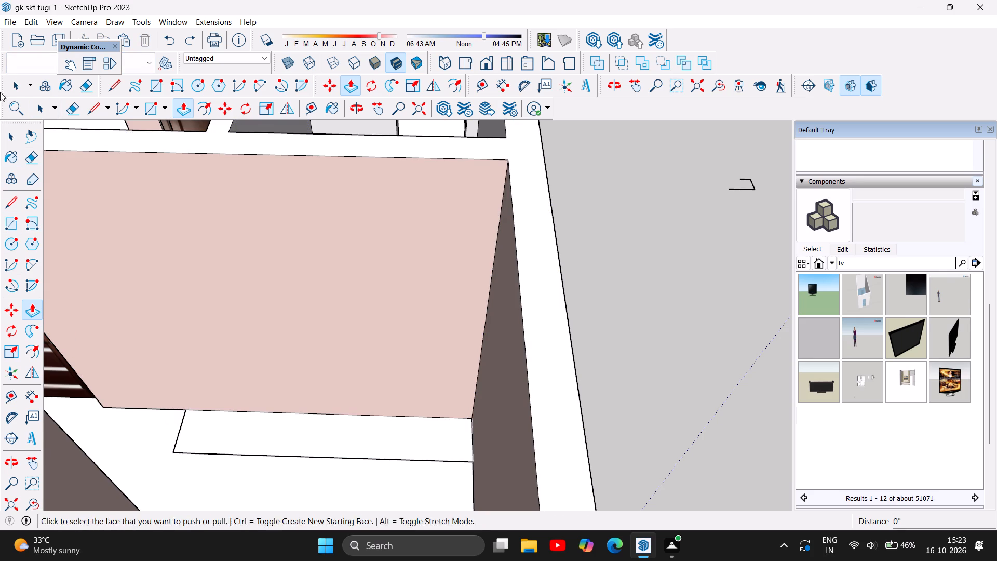
Push/Pull the floor rectangle along the pink wall up by 7'.
{"action": "left_click", "coordinate": [8, 136]}
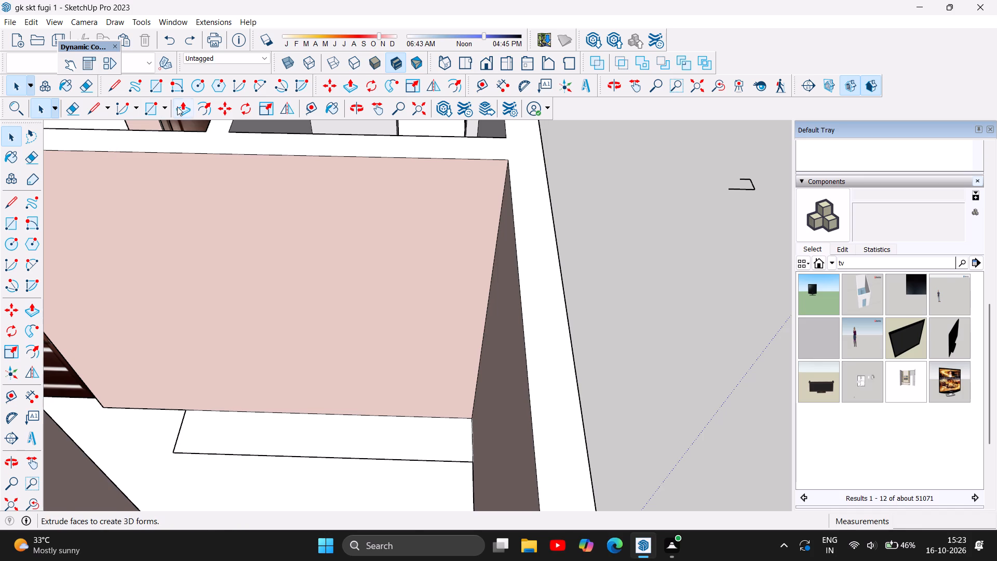
{"action": "left_click", "coordinate": [177, 106]}
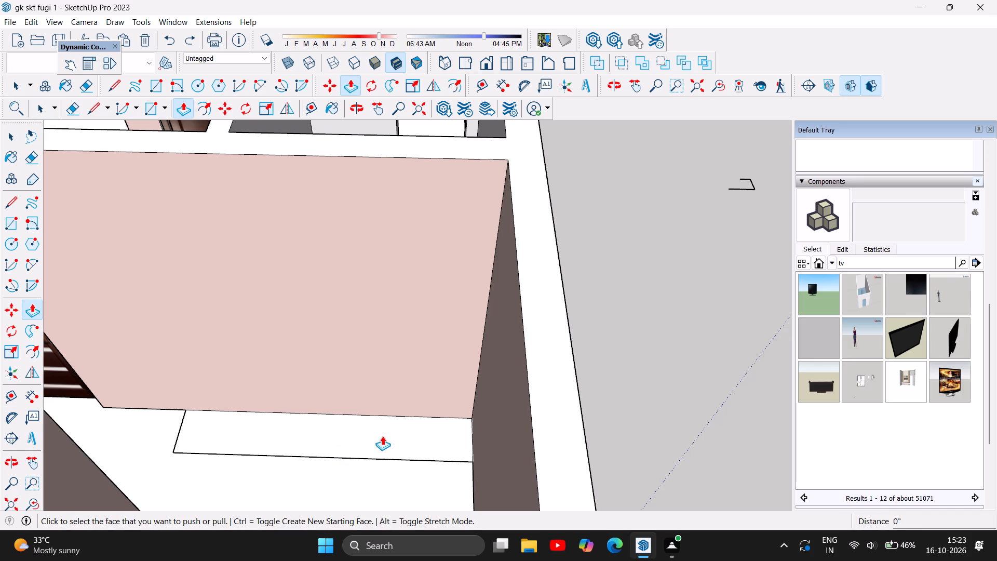
{"action": "scroll", "coordinate": [355, 432], "scroll_direction": "up", "scroll_amount": 7}
{"action": "scroll", "coordinate": [413, 411], "scroll_direction": "down", "scroll_amount": 3}
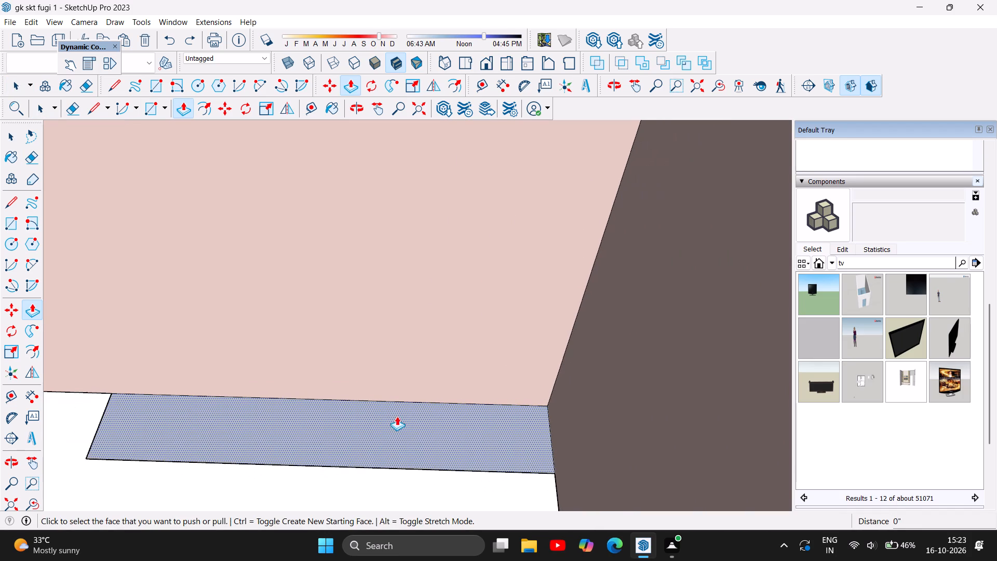
{"action": "left_click", "coordinate": [381, 429]}
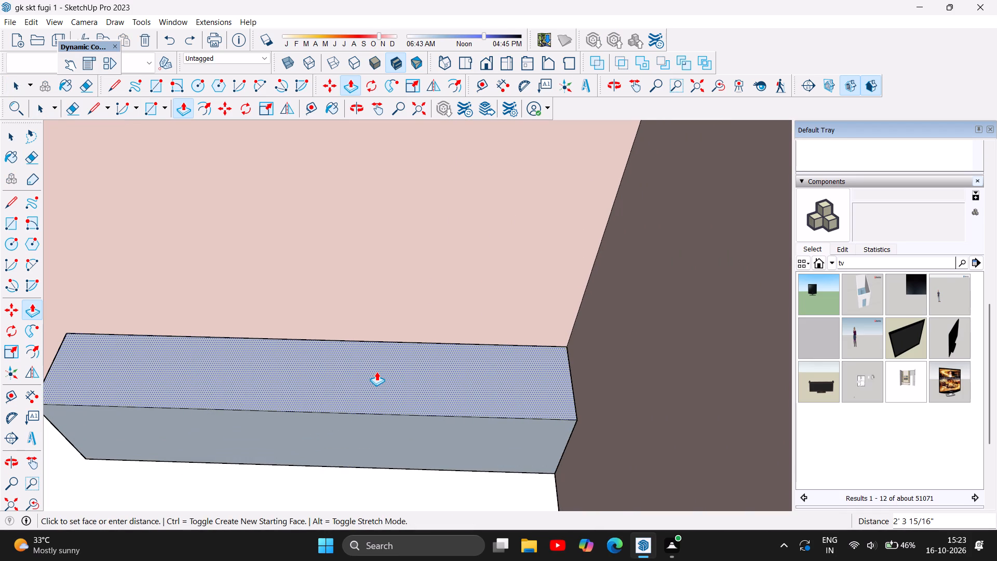
{"action": "type", "text": "7'"}
{"action": "key", "text": "Return"}
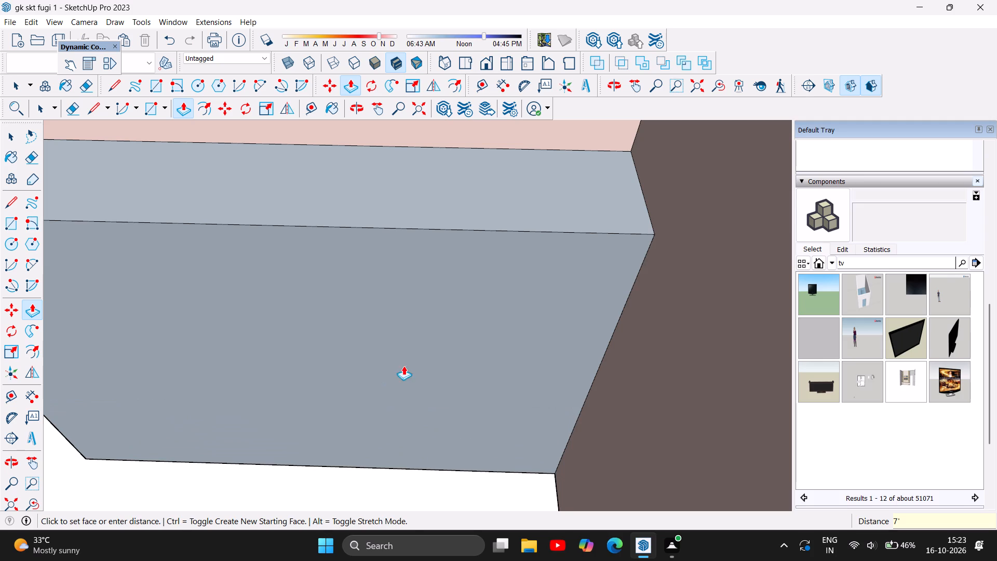
Push/Pull the top face of the cabinet block up by a further 1'.
{"action": "scroll", "coordinate": [444, 361], "scroll_direction": "down", "scroll_amount": 10}
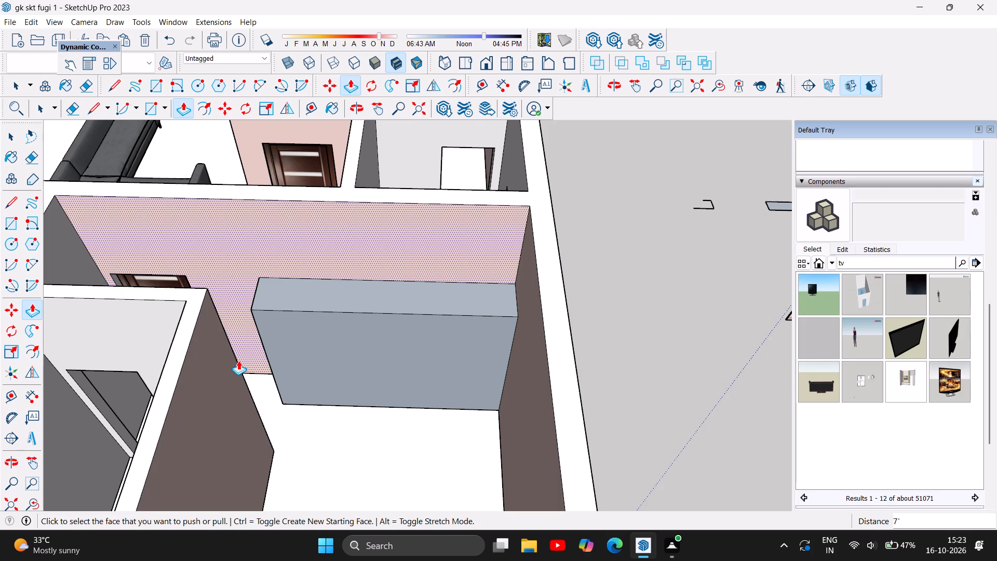
{"action": "left_click", "coordinate": [330, 286]}
{"action": "type", "text": "1'"}
{"action": "key", "text": "Return"}
Offset the outline of the cabinet block's large front face by 0.75.
{"action": "scroll", "coordinate": [373, 353], "scroll_direction": "down", "scroll_amount": 4}
{"action": "scroll", "coordinate": [437, 342], "scroll_direction": "up", "scroll_amount": 2}
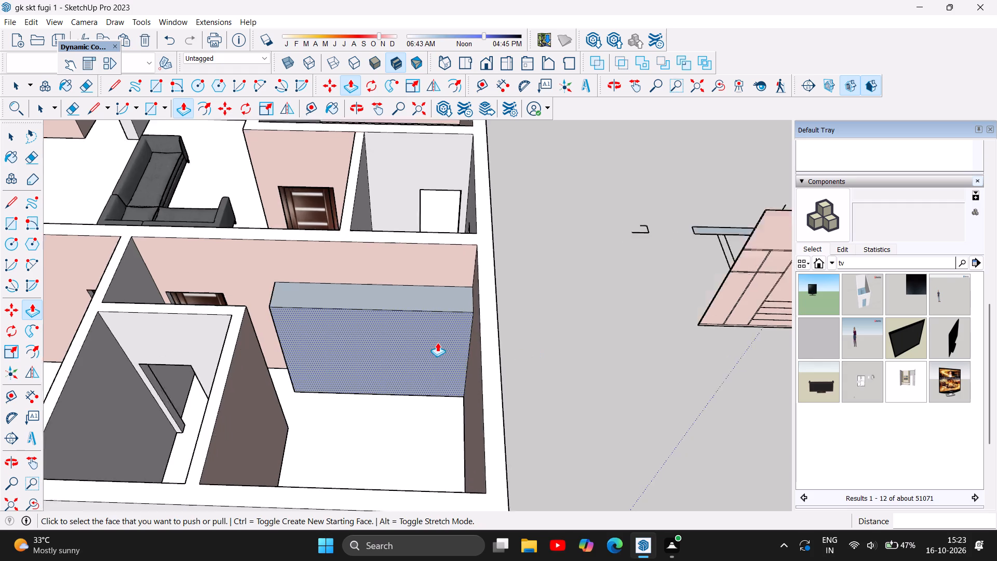
{"action": "scroll", "coordinate": [437, 342], "scroll_direction": "up", "scroll_amount": 3}
{"action": "scroll", "coordinate": [376, 369], "scroll_direction": "up", "scroll_amount": 2}
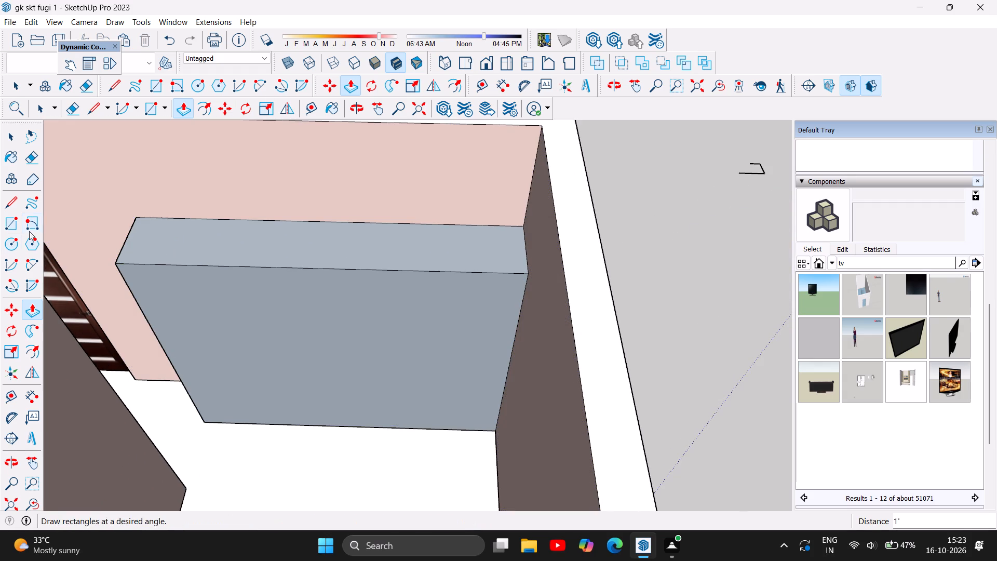
{"action": "left_click", "coordinate": [15, 139]}
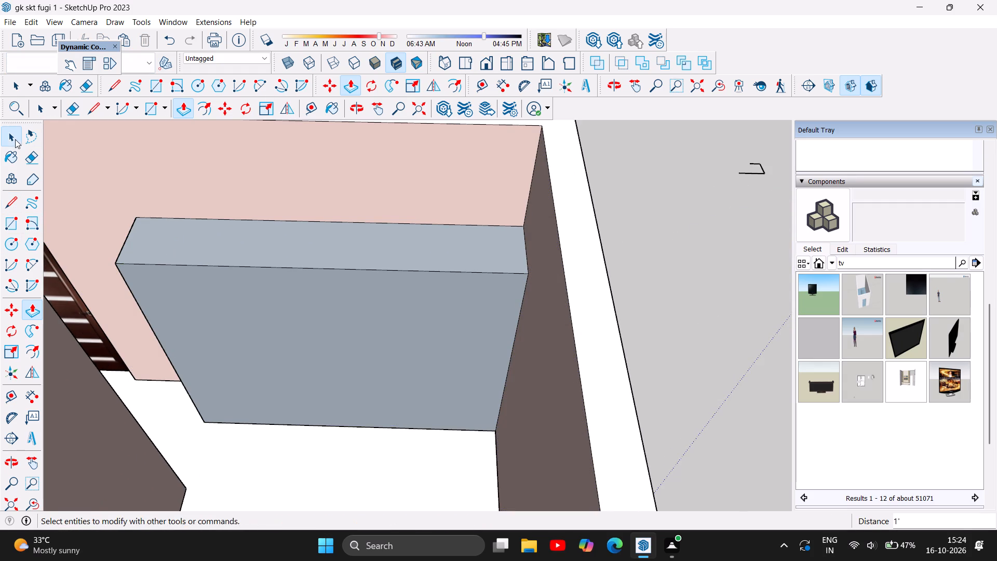
{"action": "left_click", "coordinate": [147, 323]}
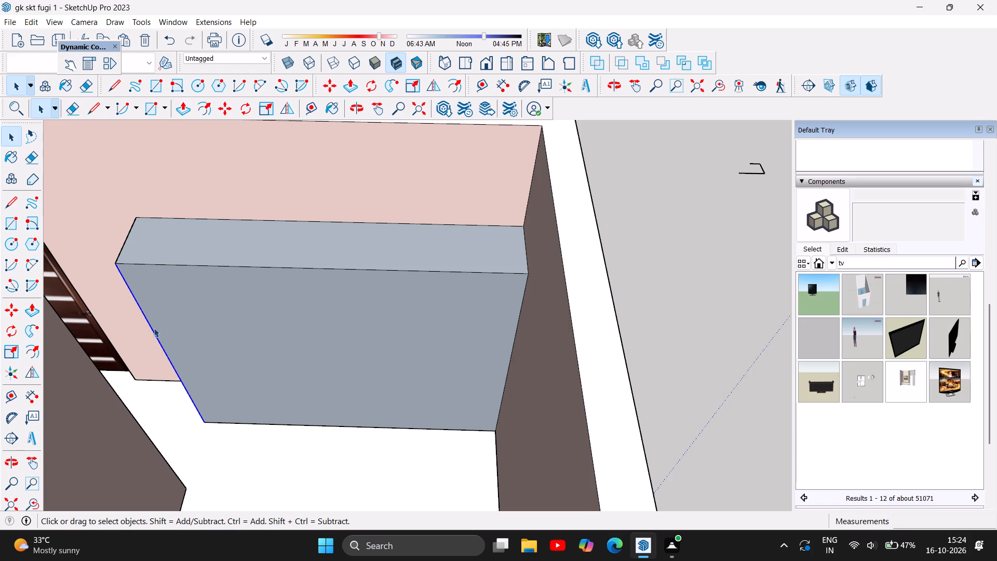
{"action": "left_click", "coordinate": [36, 351]}
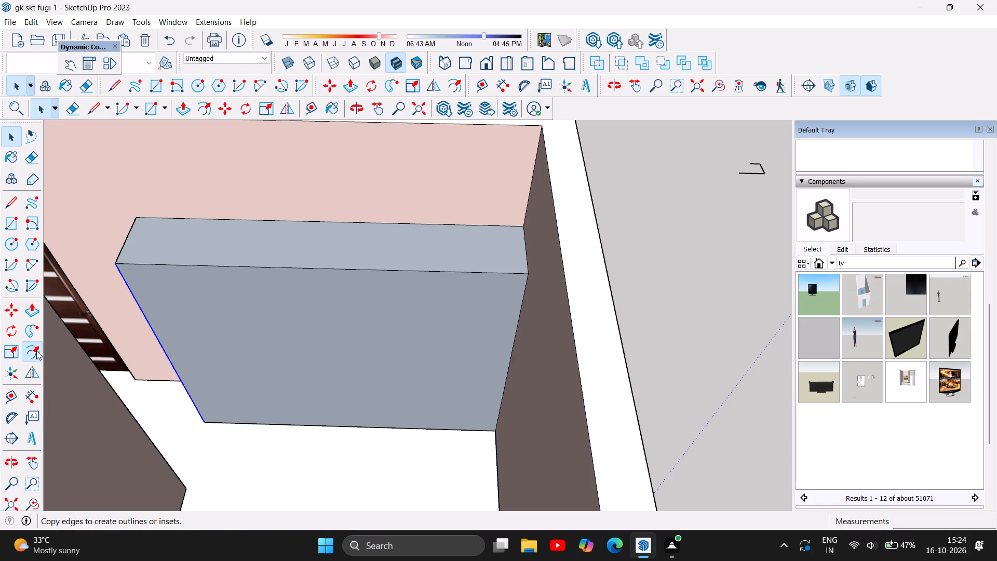
{"action": "left_click", "coordinate": [146, 315]}
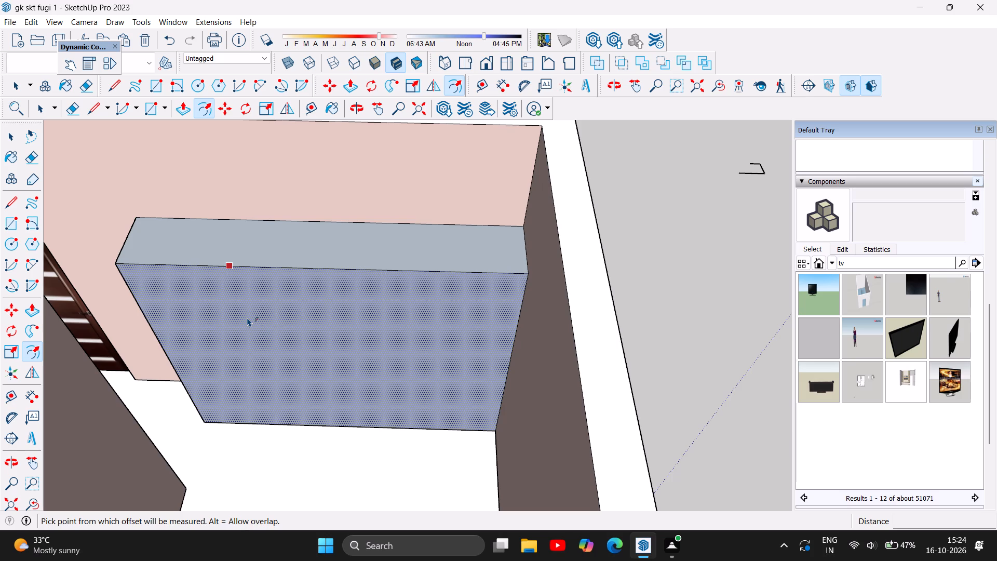
{"action": "type", "text": "0.75"}
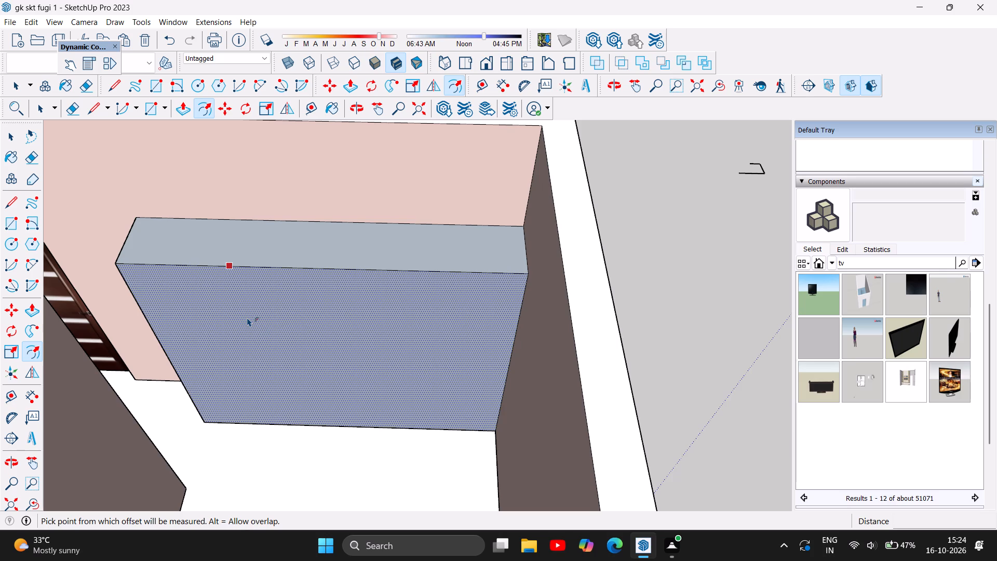
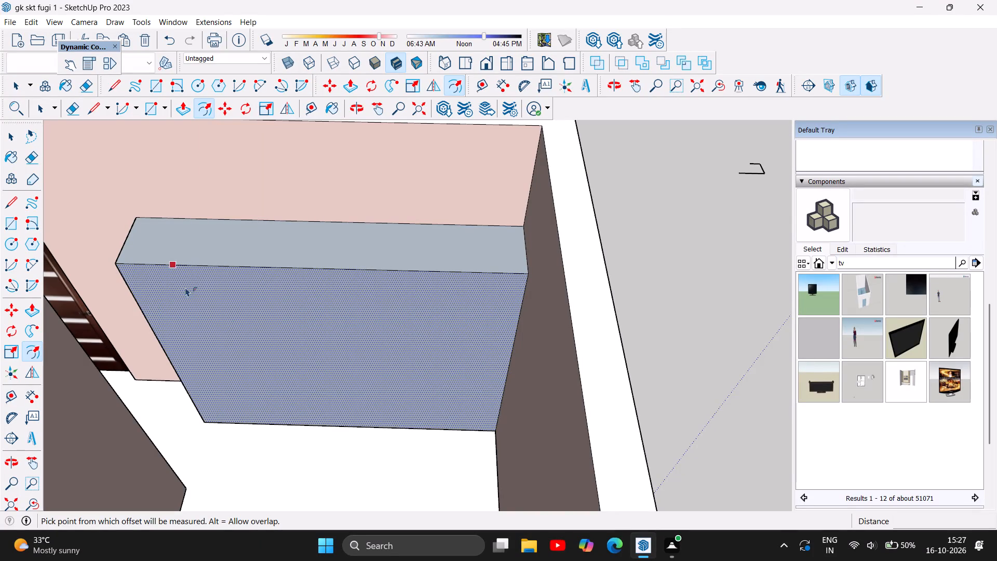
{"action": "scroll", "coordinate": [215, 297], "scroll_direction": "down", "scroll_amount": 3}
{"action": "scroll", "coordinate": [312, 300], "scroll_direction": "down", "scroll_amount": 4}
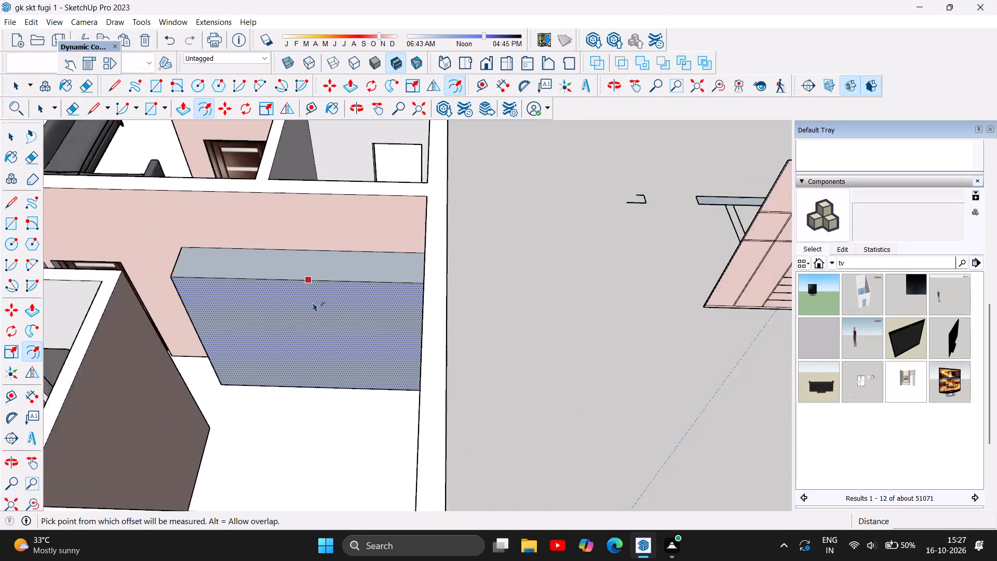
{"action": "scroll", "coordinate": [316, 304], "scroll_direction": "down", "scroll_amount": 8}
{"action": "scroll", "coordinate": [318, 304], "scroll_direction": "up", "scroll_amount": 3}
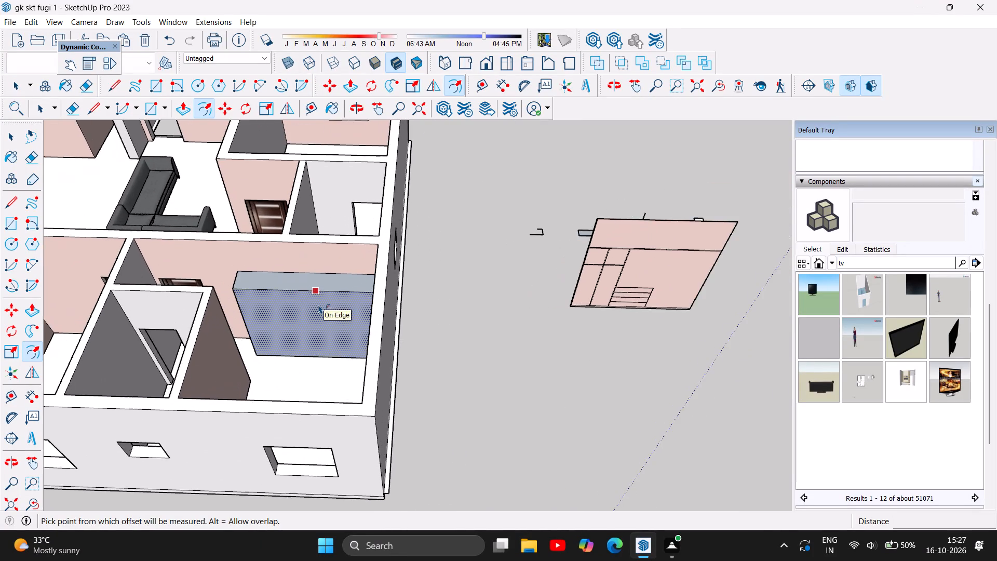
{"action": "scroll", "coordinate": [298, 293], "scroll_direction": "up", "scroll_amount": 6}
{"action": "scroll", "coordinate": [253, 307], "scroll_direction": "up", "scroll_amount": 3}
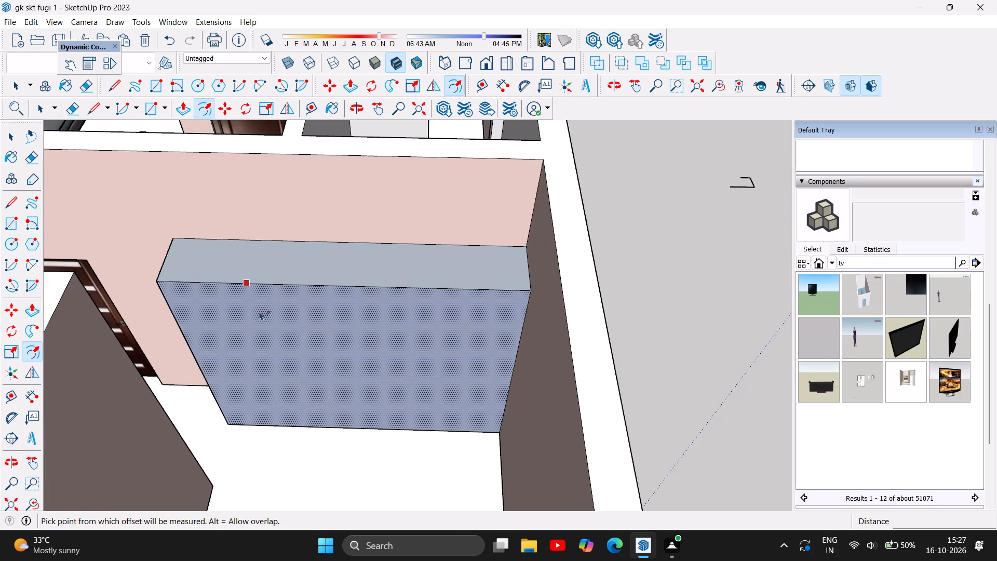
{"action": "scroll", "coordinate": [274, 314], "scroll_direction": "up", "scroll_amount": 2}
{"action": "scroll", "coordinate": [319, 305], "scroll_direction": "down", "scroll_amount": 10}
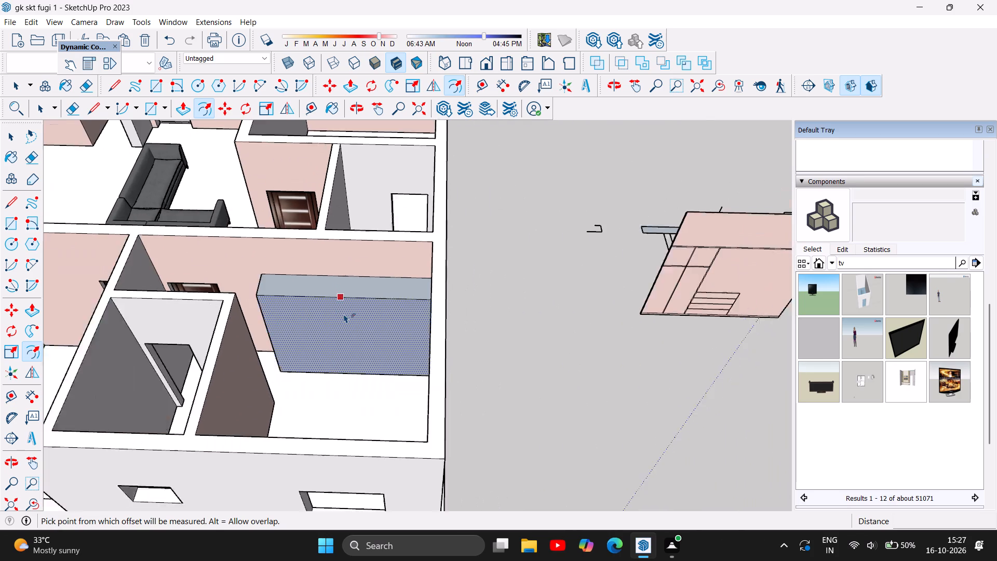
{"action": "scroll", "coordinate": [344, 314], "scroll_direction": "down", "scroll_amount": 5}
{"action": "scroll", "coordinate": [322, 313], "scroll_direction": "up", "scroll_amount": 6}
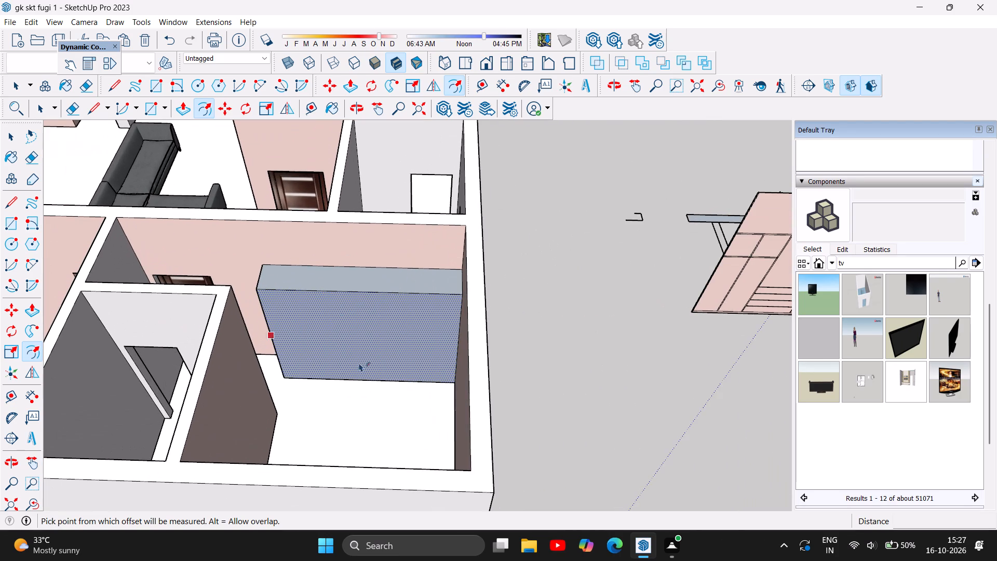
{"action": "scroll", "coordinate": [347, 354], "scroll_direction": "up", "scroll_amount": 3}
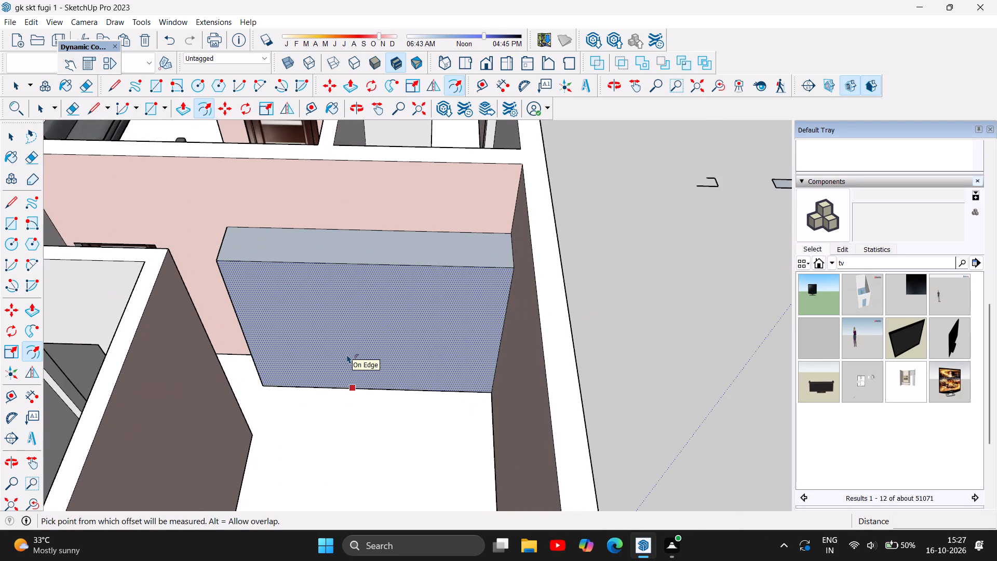
Undo the cabinet block's 1' and 7' extrusions and the edits before them, back to the divided floor strip along the pink wall.
{"action": "key", "text": "ctrl+z"}
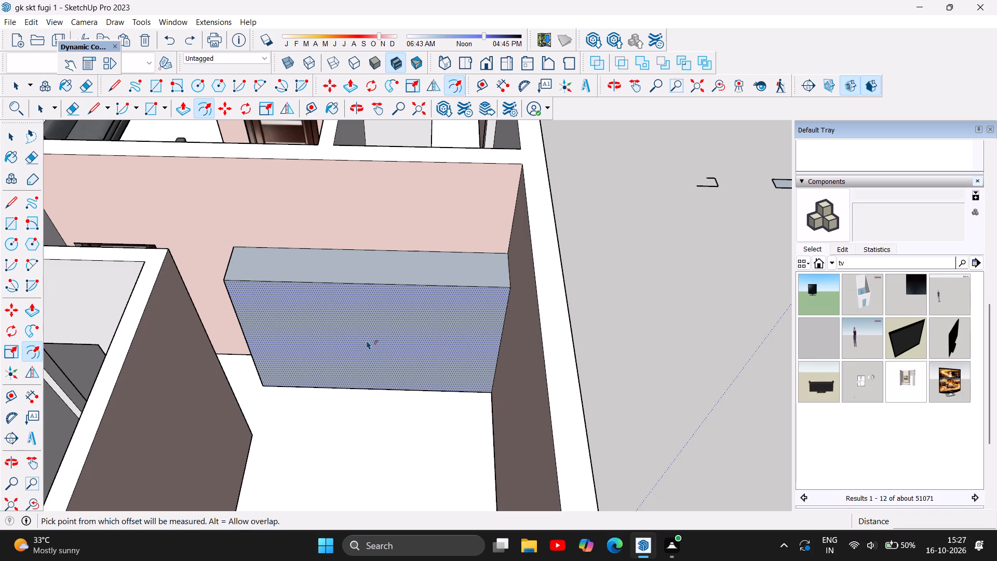
{"action": "key", "text": "ctrl+z"}
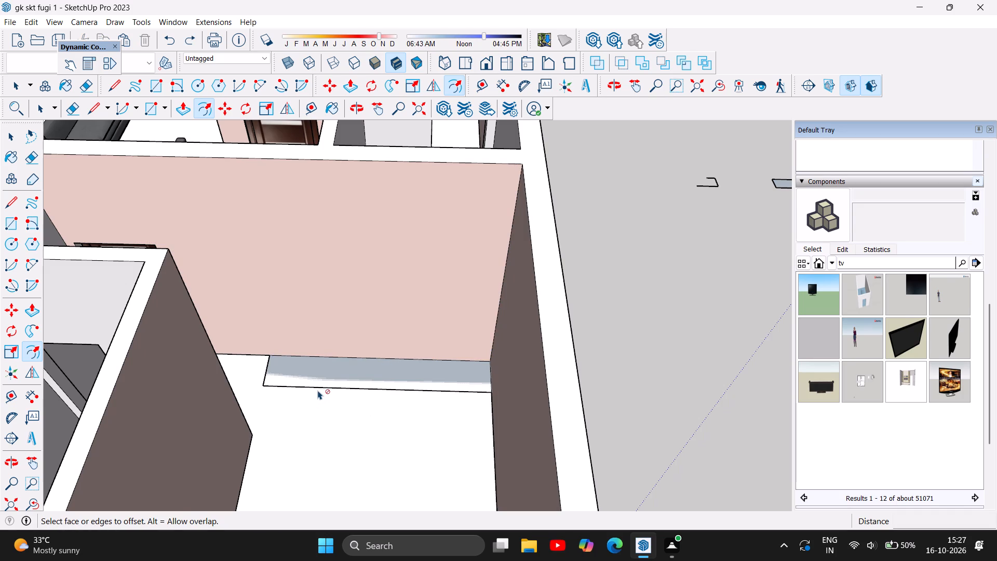
{"action": "key", "text": "ctrl+z"}
{"action": "key", "text": "ctrl+z"}
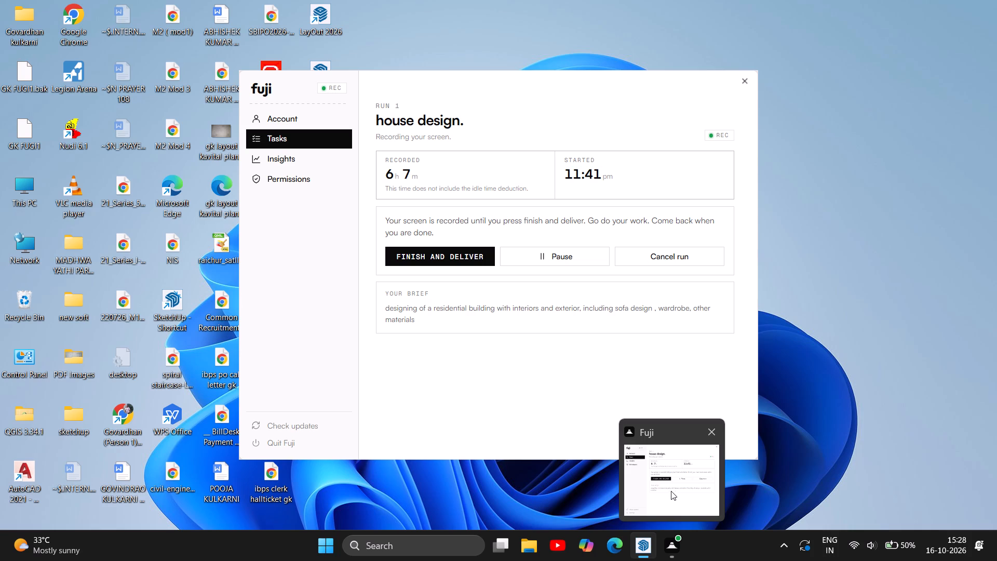
Delete the leftover cabinet footprint lines by the pink wall: the short divider, the long strip line and the floor's side edge.
{"action": "scroll", "coordinate": [603, 264], "scroll_direction": "down", "scroll_amount": 2}
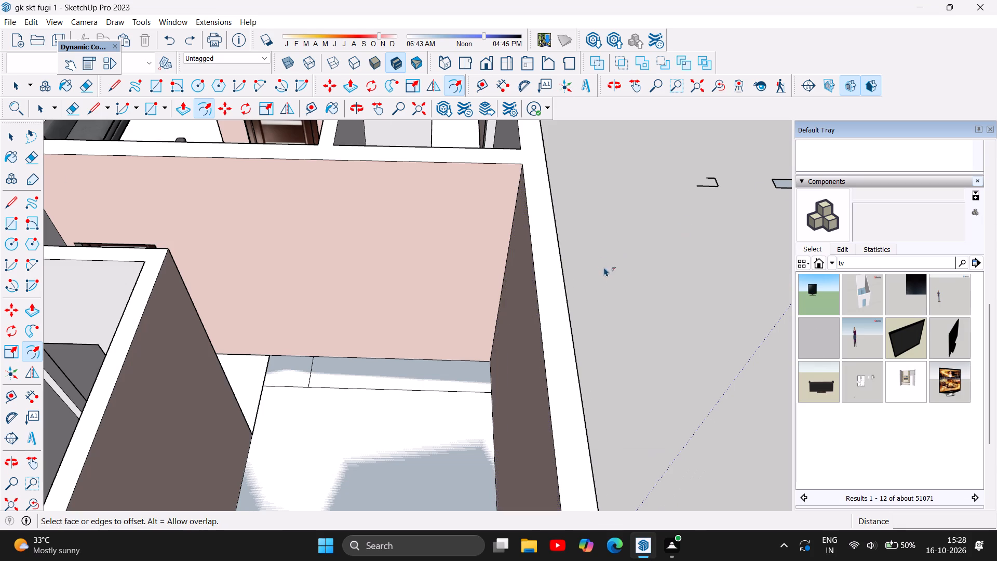
{"action": "scroll", "coordinate": [604, 267], "scroll_direction": "down", "scroll_amount": 2}
{"action": "scroll", "coordinate": [726, 280], "scroll_direction": "up", "scroll_amount": 5}
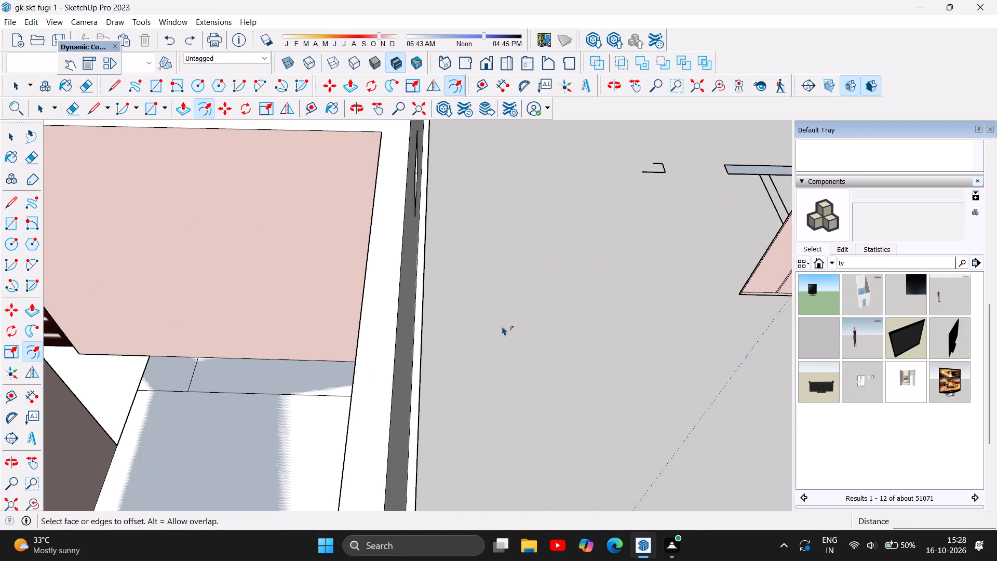
{"action": "scroll", "coordinate": [502, 327], "scroll_direction": "down", "scroll_amount": 3}
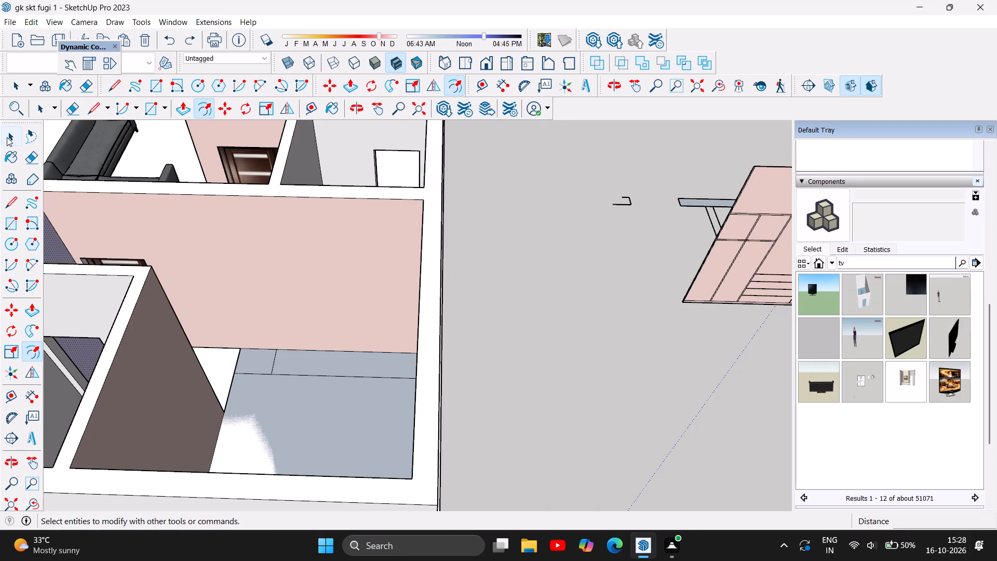
{"action": "left_click", "coordinate": [7, 137]}
{"action": "left_click", "coordinate": [275, 364]}
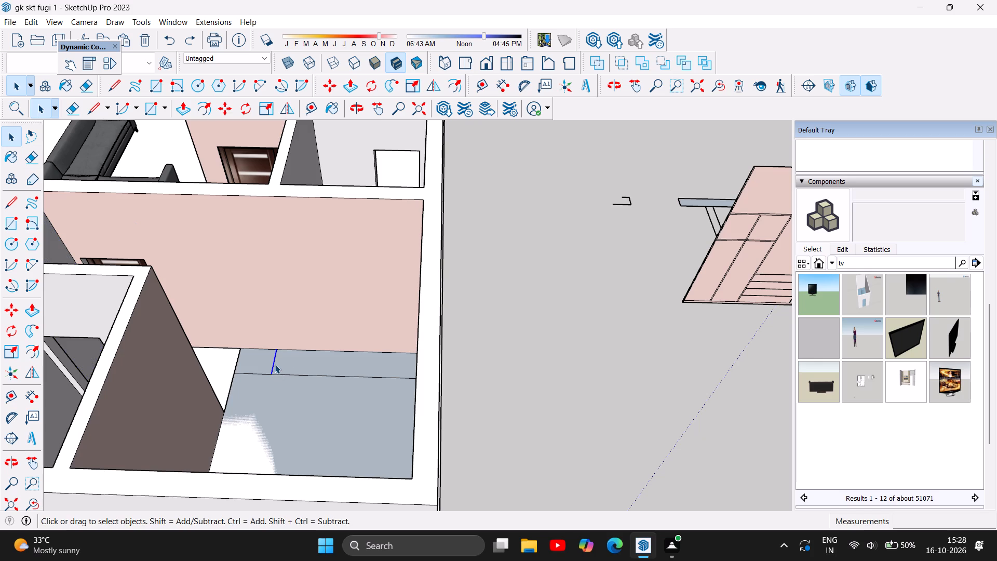
{"action": "key", "text": "Delete"}
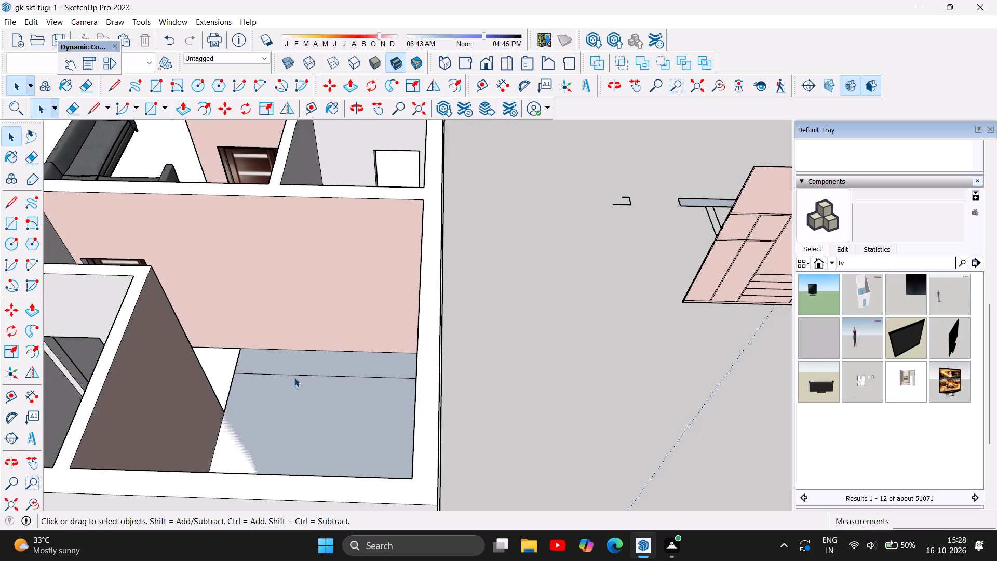
{"action": "left_click", "coordinate": [294, 378]}
{"action": "left_click", "coordinate": [301, 373]}
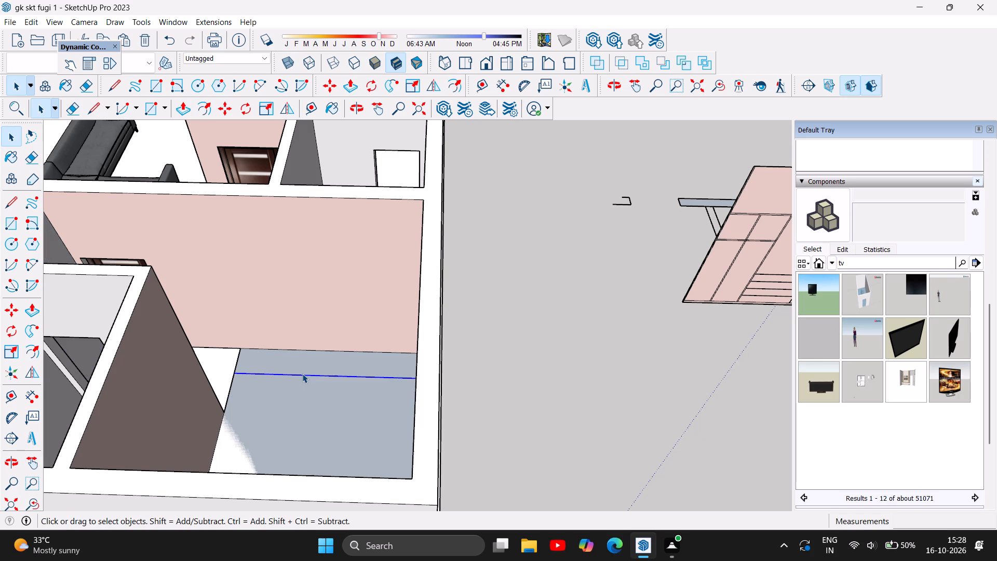
{"action": "key", "text": "Delete"}
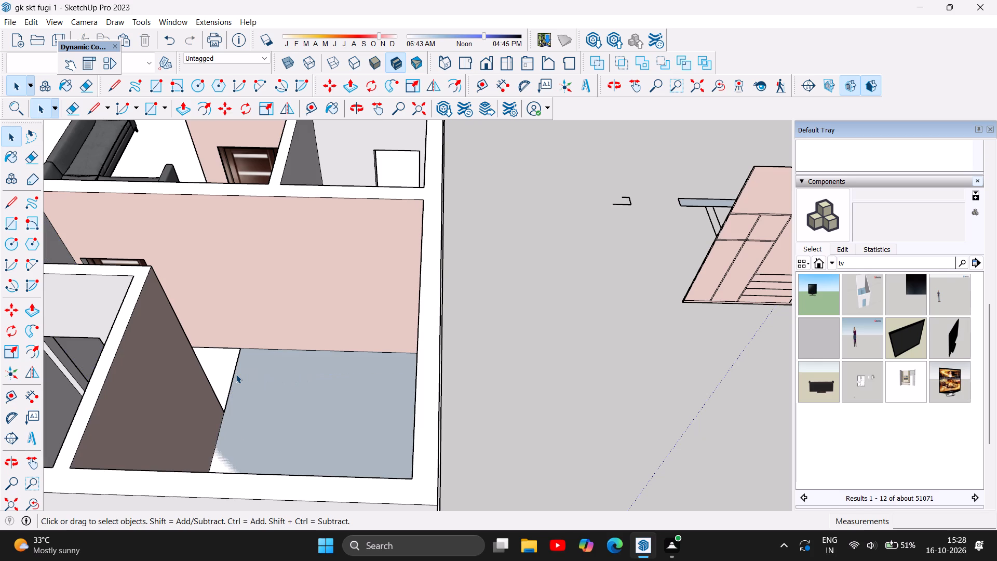
{"action": "left_click", "coordinate": [233, 373]}
{"action": "key", "text": "Delete"}
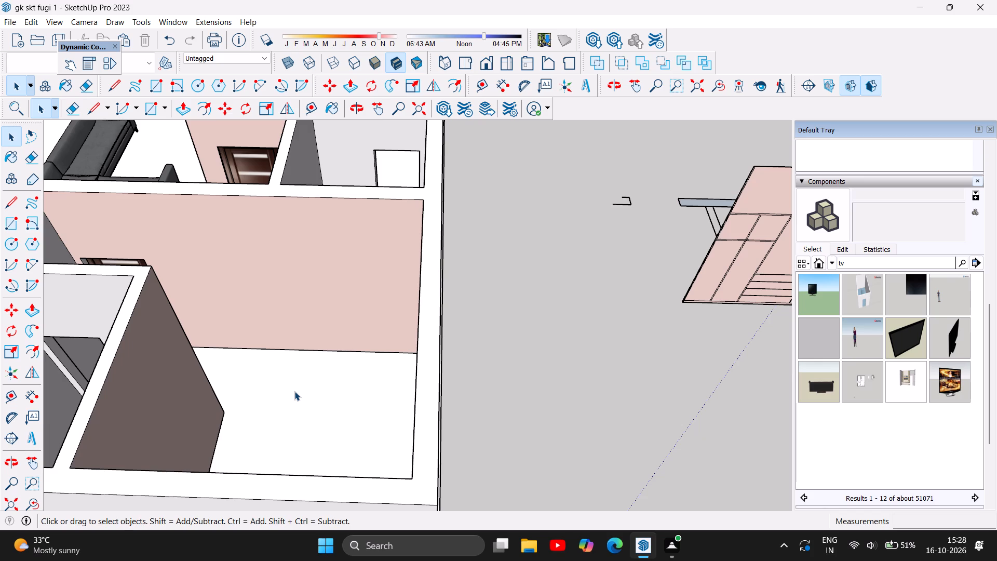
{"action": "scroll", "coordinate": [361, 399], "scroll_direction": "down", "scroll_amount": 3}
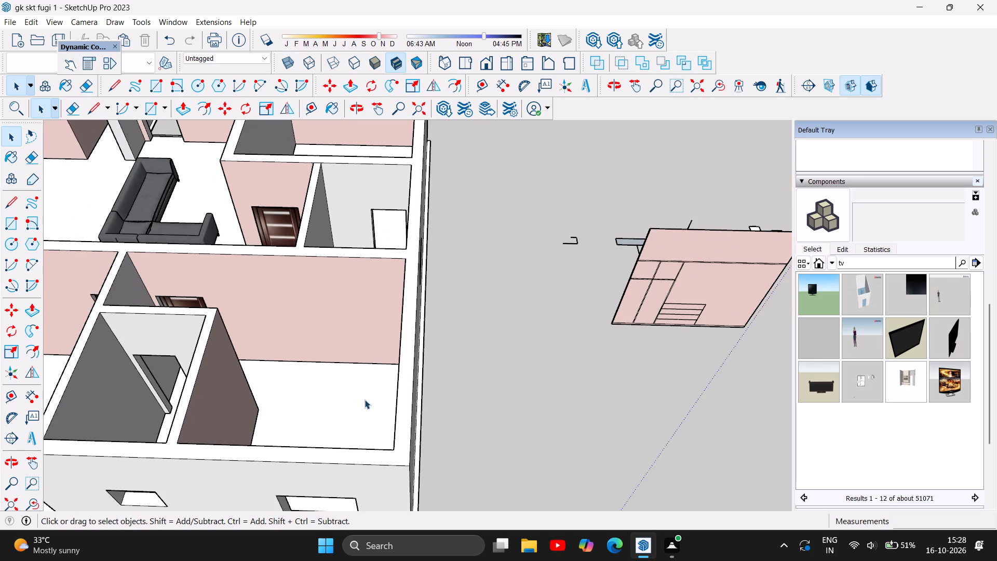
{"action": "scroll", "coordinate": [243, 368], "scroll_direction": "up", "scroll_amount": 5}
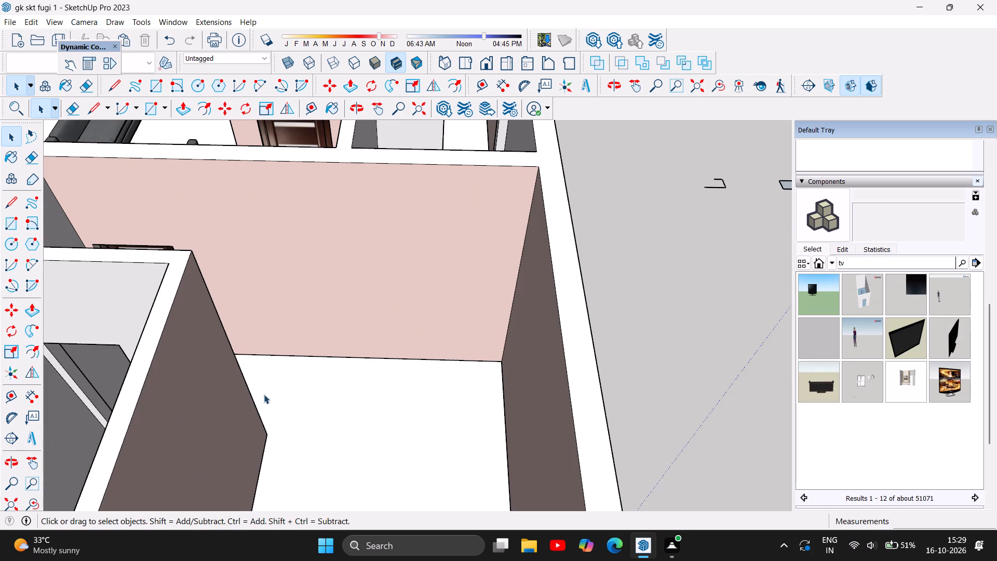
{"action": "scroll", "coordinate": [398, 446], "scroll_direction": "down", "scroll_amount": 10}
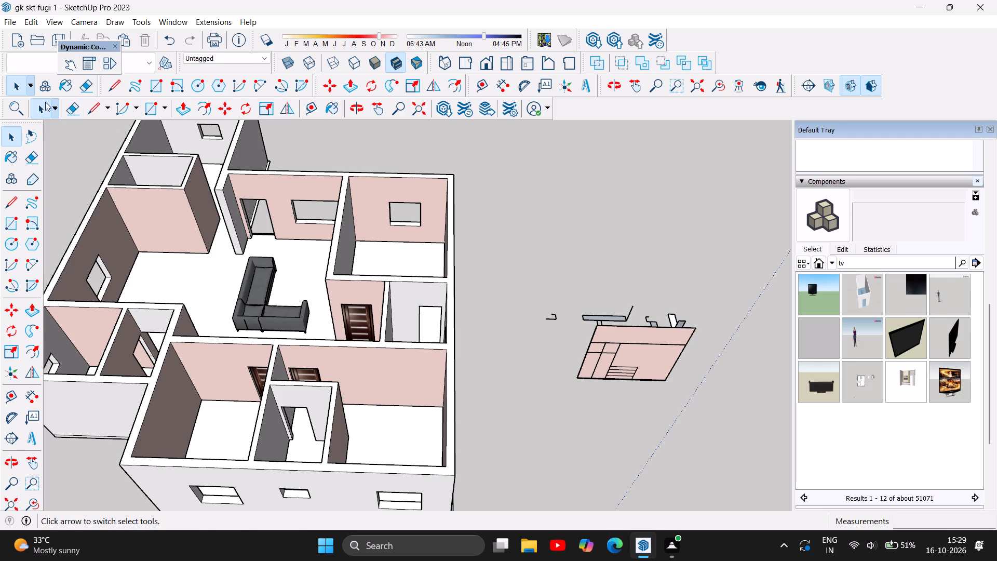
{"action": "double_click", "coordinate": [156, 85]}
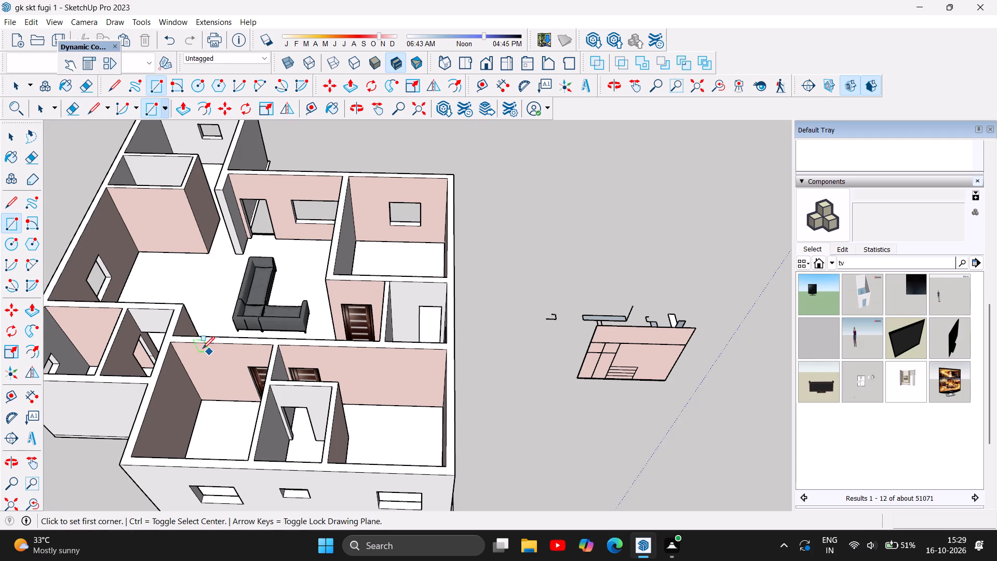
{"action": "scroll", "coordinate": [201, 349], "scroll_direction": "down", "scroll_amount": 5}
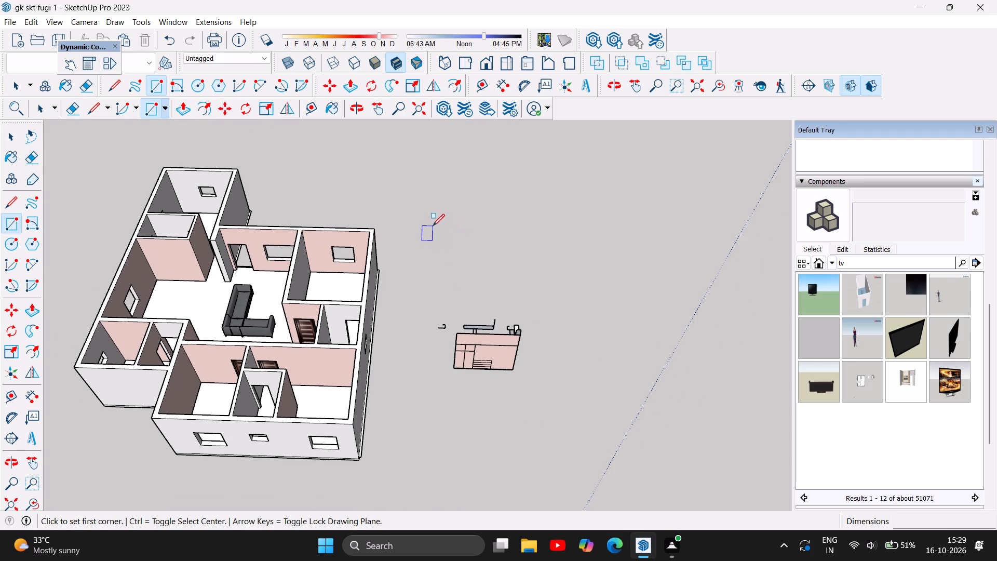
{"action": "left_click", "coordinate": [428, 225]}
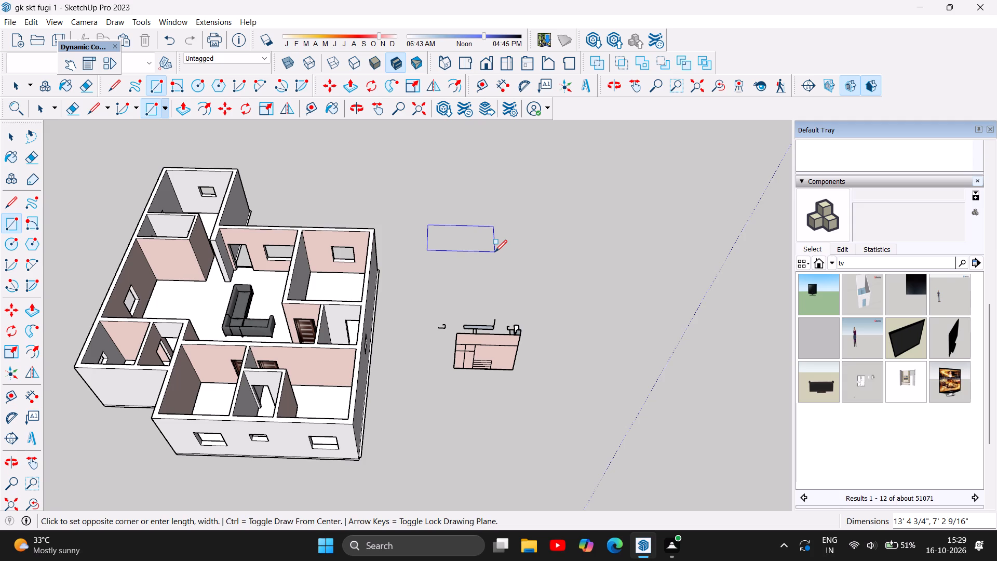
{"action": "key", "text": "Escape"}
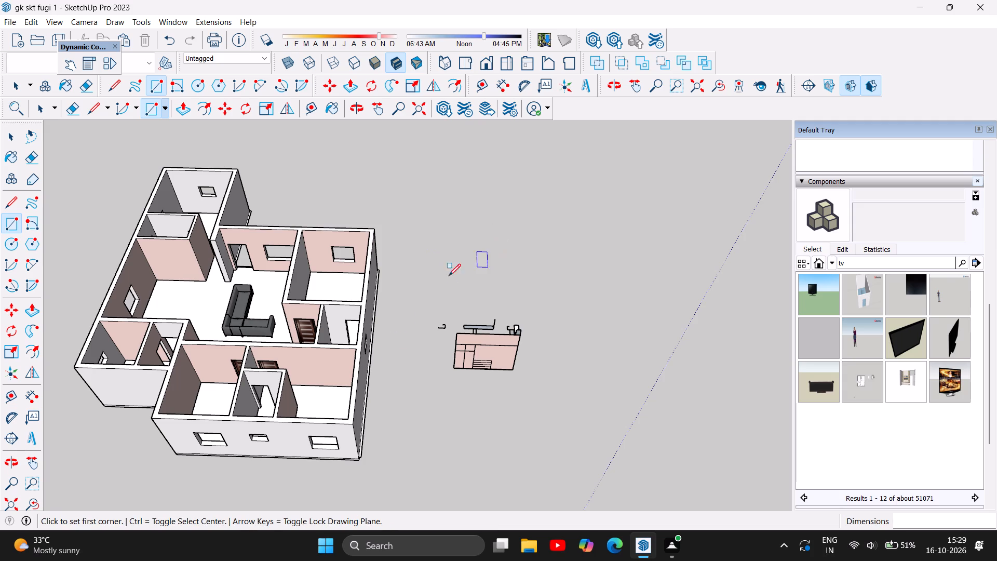
Measure the pink wall's bottom edge from its corner with the brown side wall using the Dimension tool, without placing a dimension.
{"action": "scroll", "coordinate": [295, 377], "scroll_direction": "up", "scroll_amount": 7}
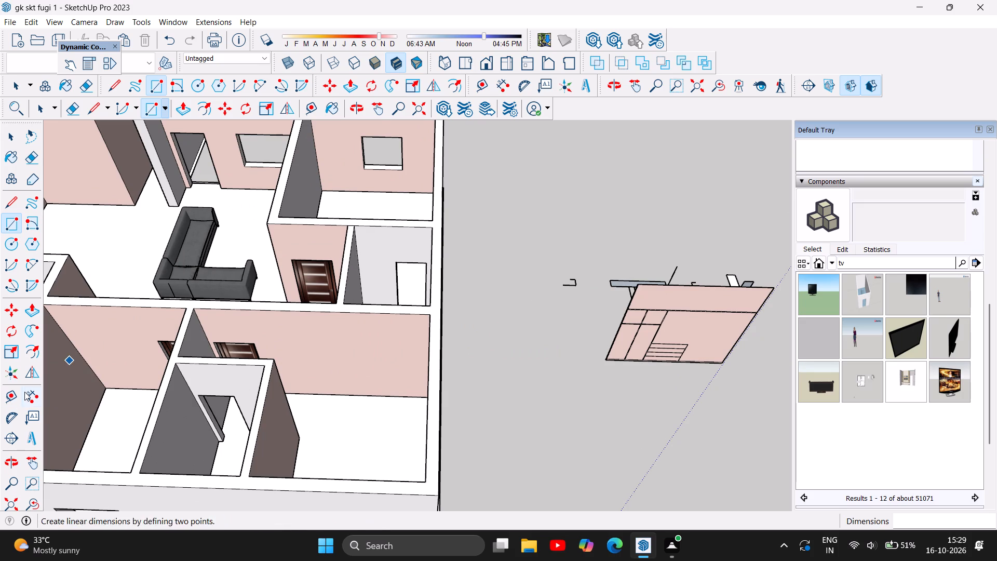
{"action": "left_click", "coordinate": [36, 398]}
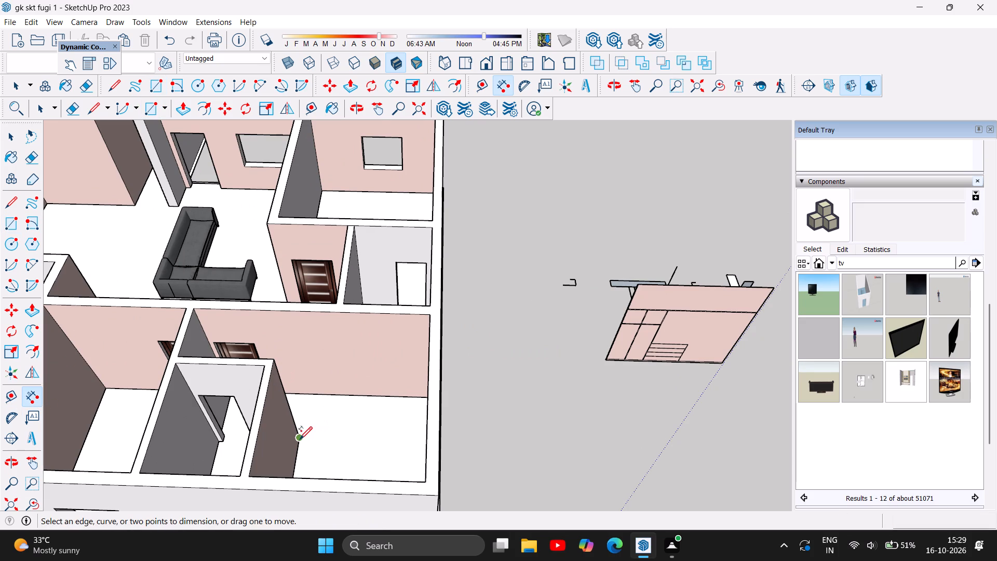
{"action": "left_click", "coordinate": [298, 437]}
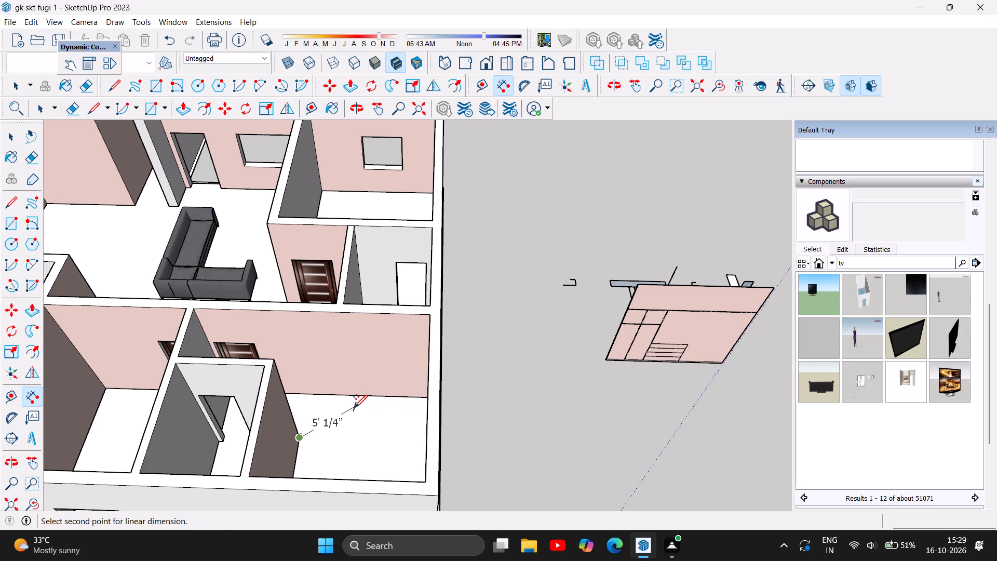
{"action": "key", "text": "Escape"}
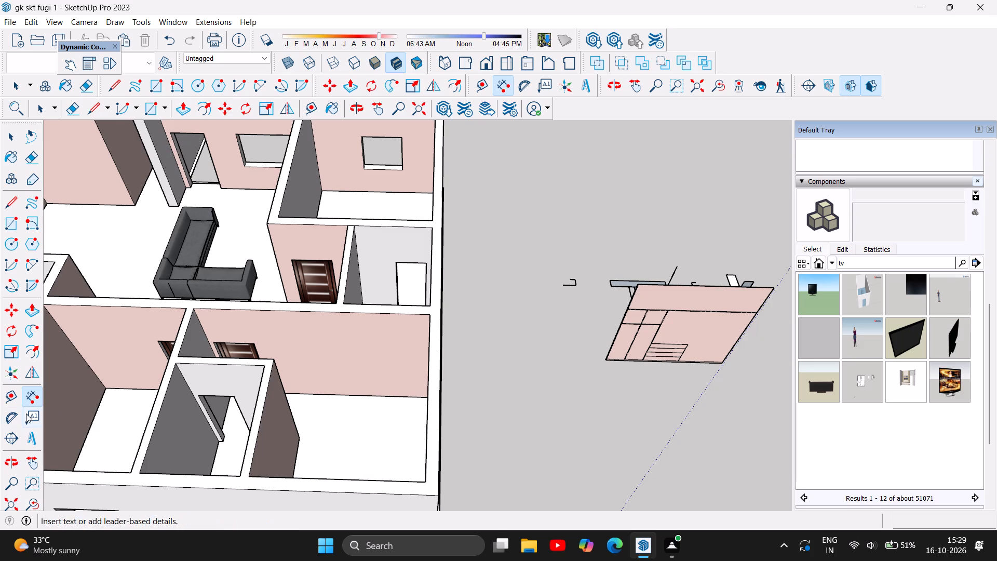
{"action": "left_click", "coordinate": [42, 394]}
{"action": "scroll", "coordinate": [411, 406], "scroll_direction": "up", "scroll_amount": 7}
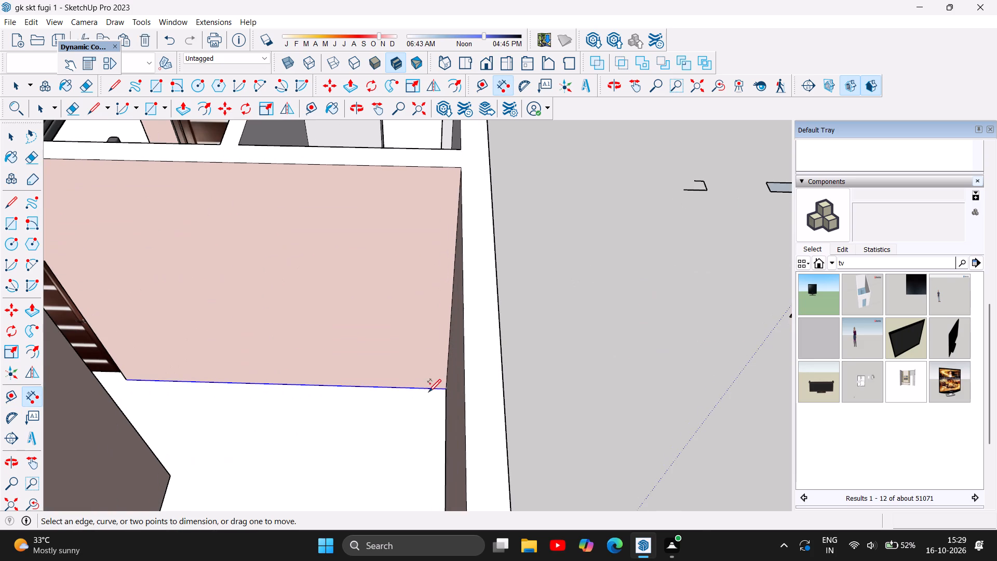
{"action": "left_click", "coordinate": [443, 390]}
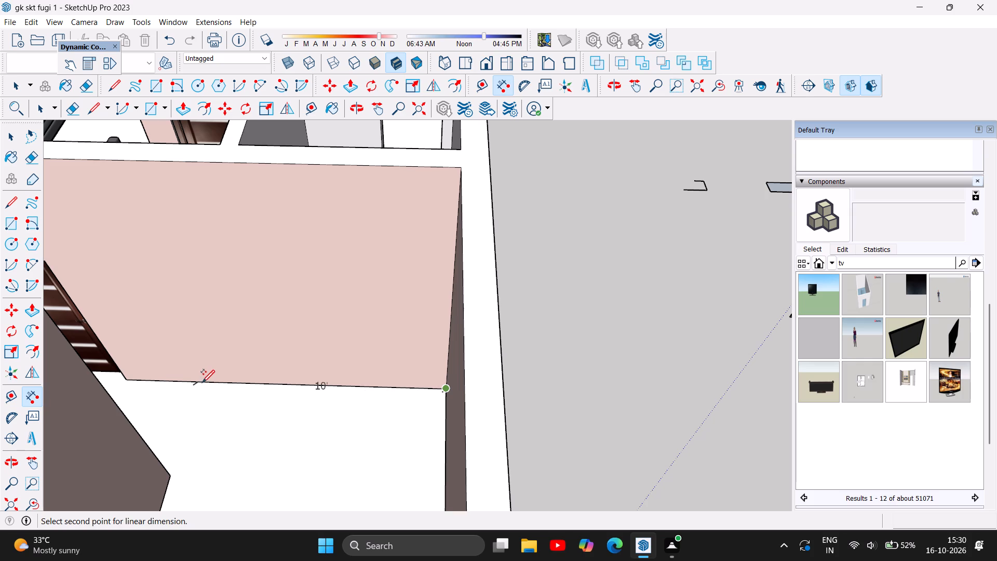
{"action": "scroll", "coordinate": [203, 379], "scroll_direction": "down", "scroll_amount": 3}
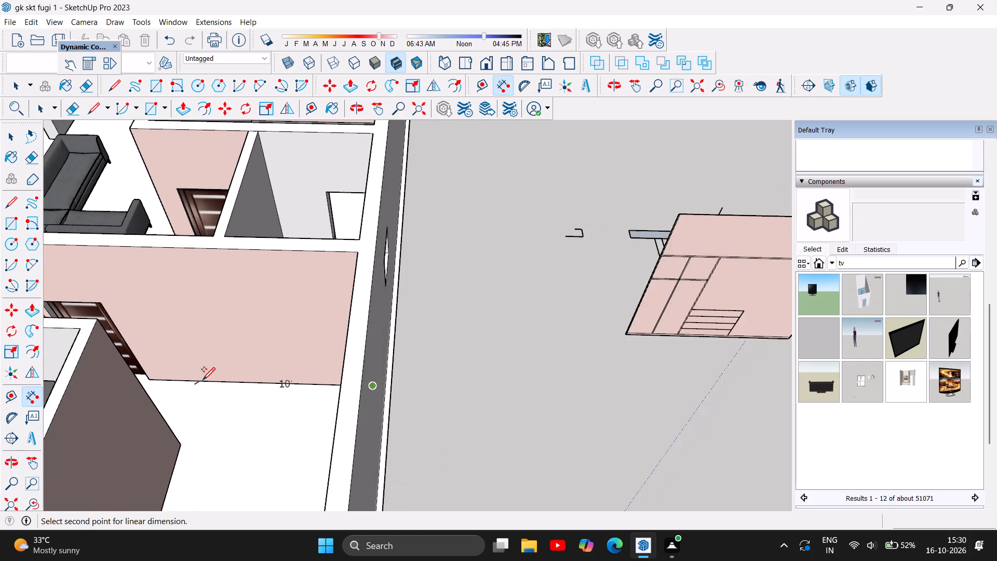
{"action": "scroll", "coordinate": [203, 379], "scroll_direction": "down", "scroll_amount": 2}
{"action": "scroll", "coordinate": [203, 379], "scroll_direction": "up", "scroll_amount": 9}
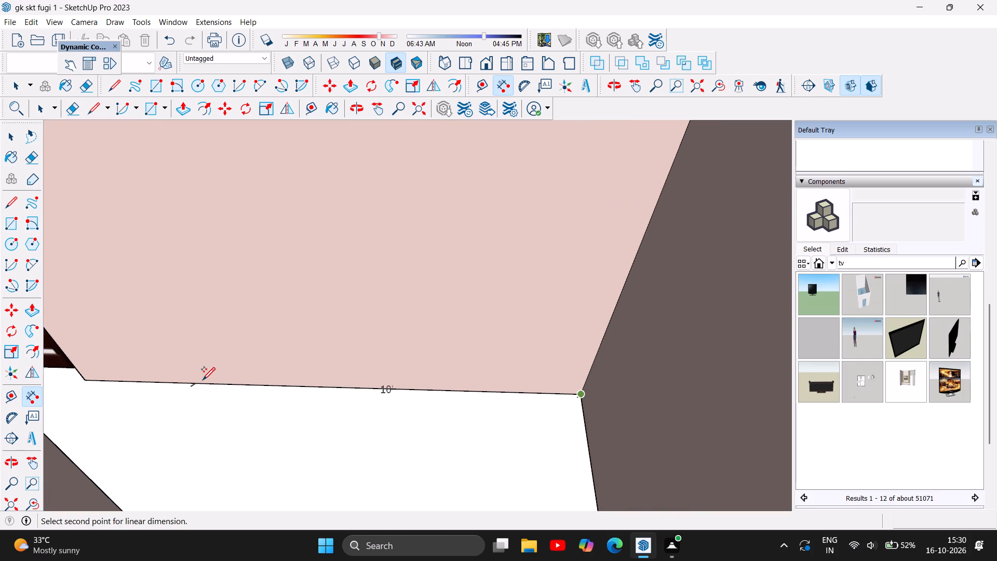
{"action": "key", "text": "Escape"}
Delete the old pink cabinet panel standing outside the house, together with its leftover line fragments.
{"action": "scroll", "coordinate": [213, 370], "scroll_direction": "down", "scroll_amount": 3}
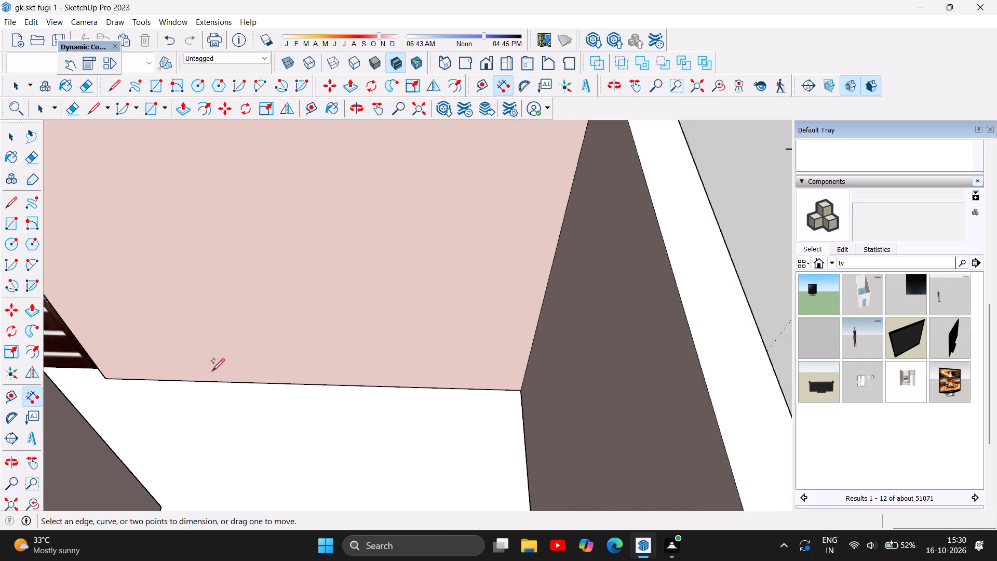
{"action": "scroll", "coordinate": [212, 370], "scroll_direction": "down", "scroll_amount": 15}
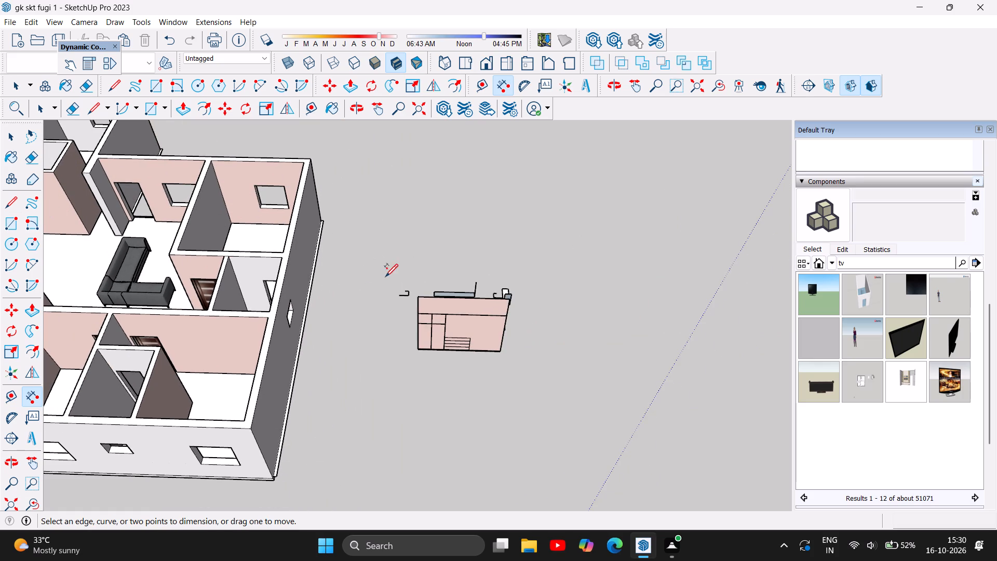
{"action": "double_click", "coordinate": [35, 133]}
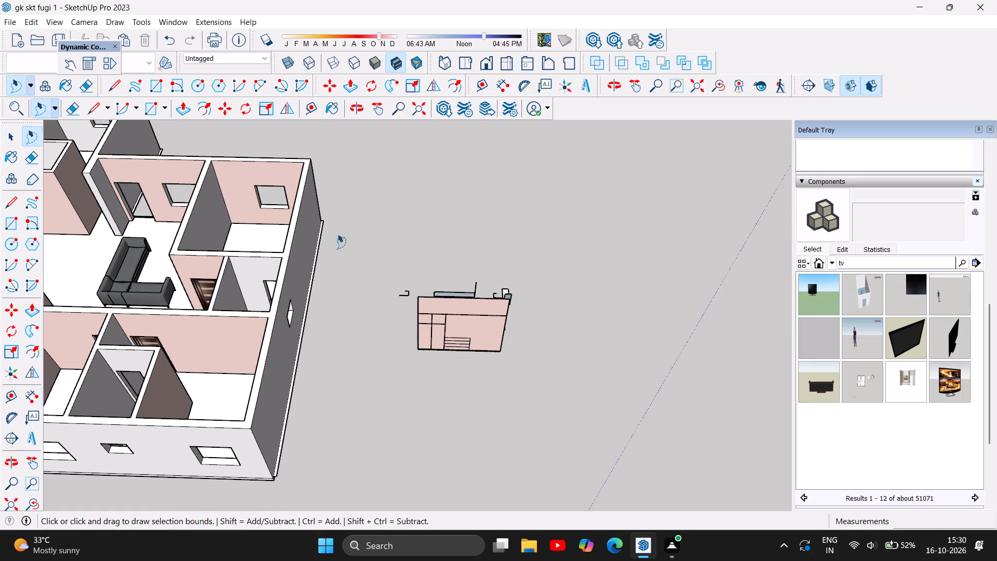
{"action": "left_click_drag", "start_coordinate": [371, 234], "coordinate": [403, 269]}
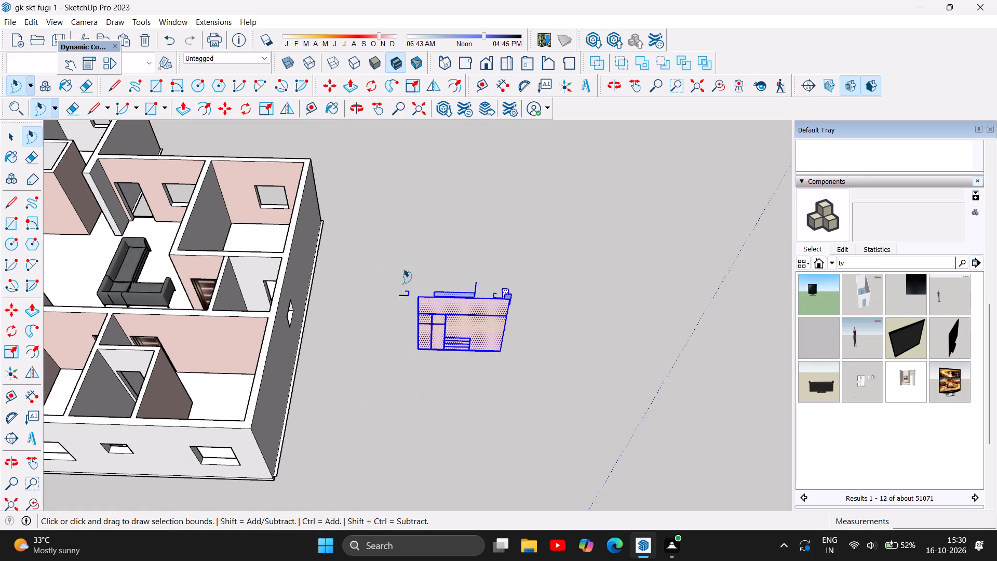
{"action": "key", "text": "Delete"}
{"action": "left_click_drag", "start_coordinate": [392, 271], "coordinate": [427, 333]}
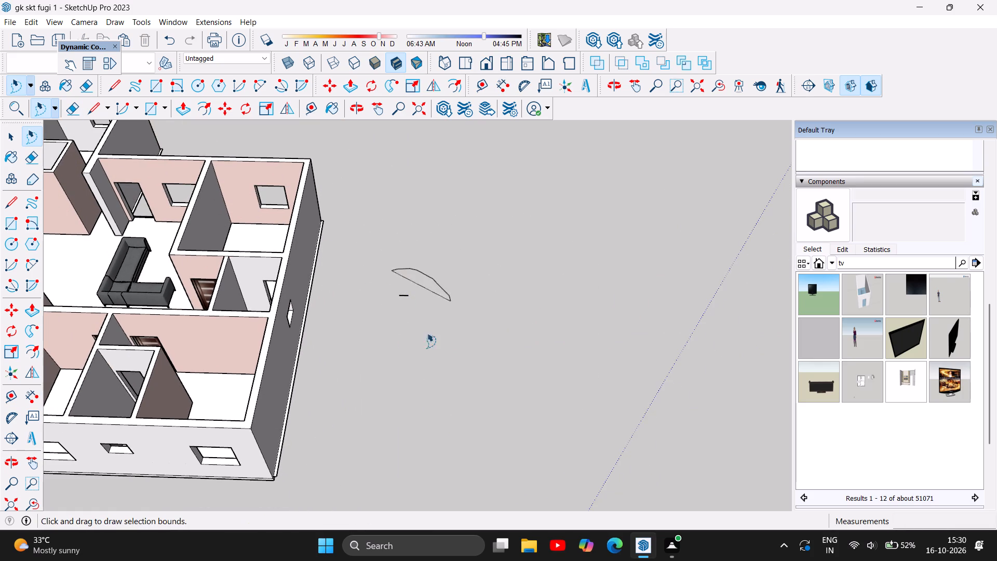
{"action": "left_click_drag", "start_coordinate": [427, 333], "coordinate": [401, 265]}
{"action": "key", "text": "Delete"}
Draw a 10' by 2' rectangle on the ground in the open area beside the house.
{"action": "scroll", "coordinate": [453, 312], "scroll_direction": "down", "scroll_amount": 3}
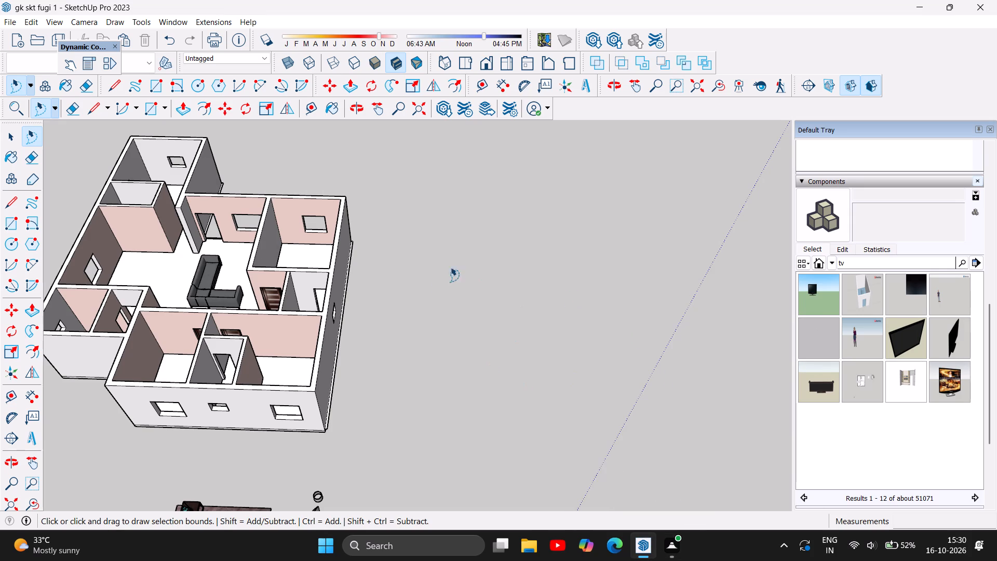
{"action": "left_click", "coordinate": [10, 229]}
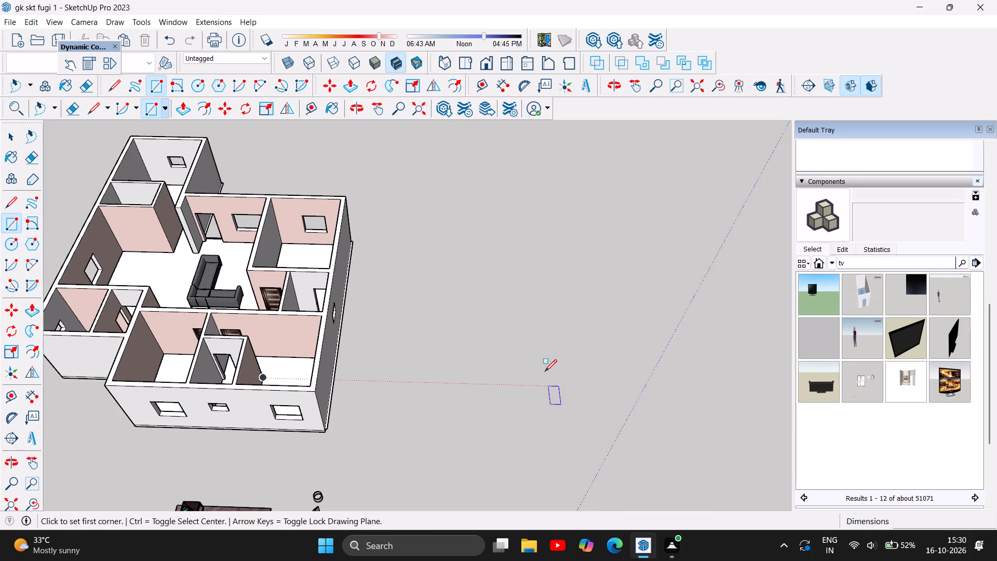
{"action": "left_click", "coordinate": [456, 311]}
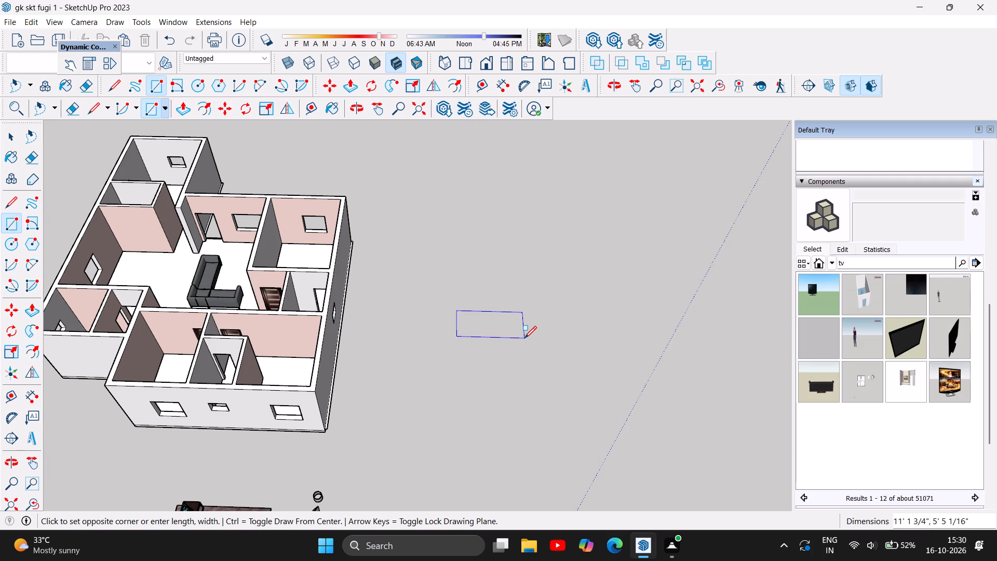
{"action": "type", "text": "10',"}
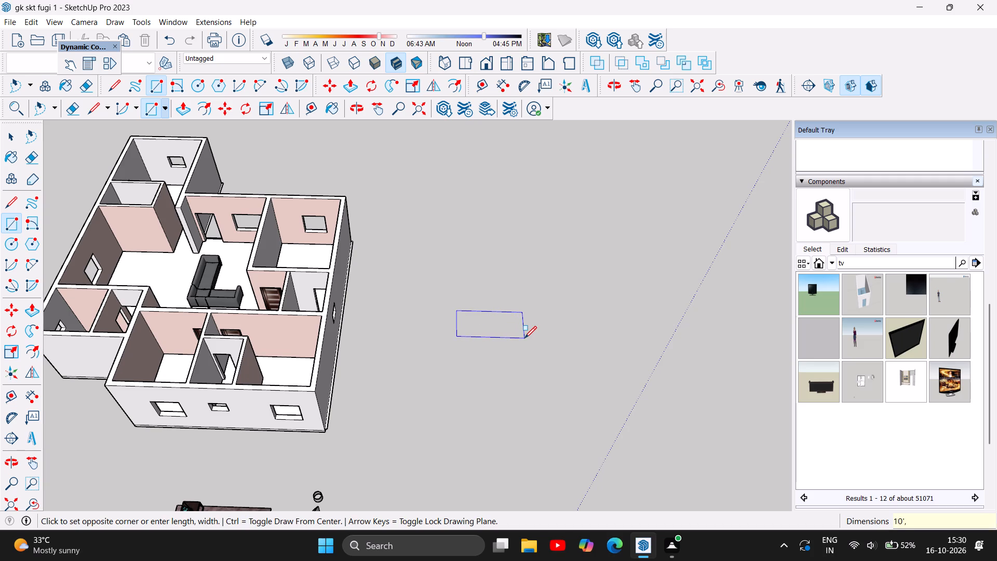
{"action": "type", "text": "2'"}
{"action": "key", "text": "Return"}
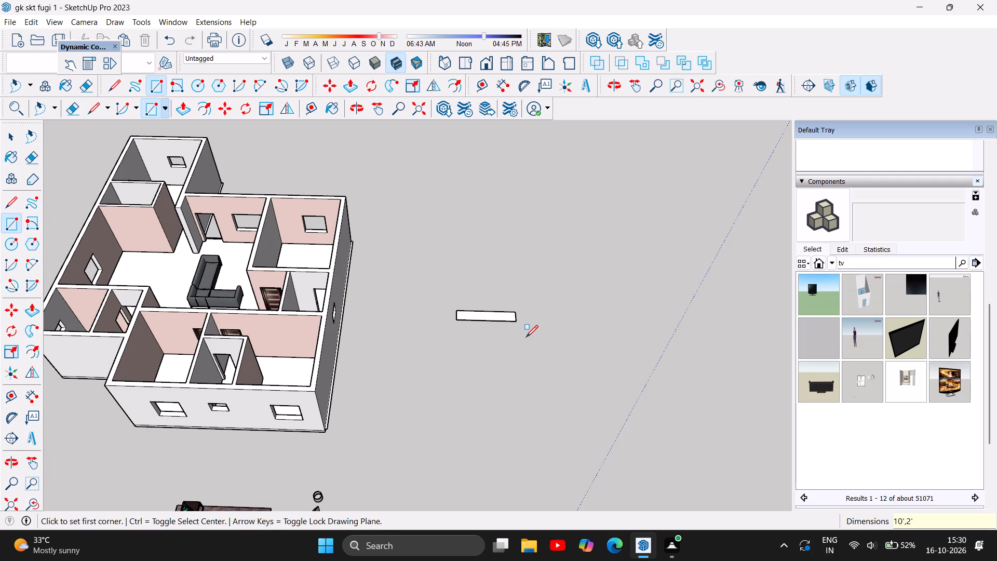
Extrude the ground rectangle upward 8' with Push/Pull to form the cabinet block.
{"action": "scroll", "coordinate": [503, 297], "scroll_direction": "up", "scroll_amount": 4}
{"action": "scroll", "coordinate": [542, 326], "scroll_direction": "up", "scroll_amount": 12}
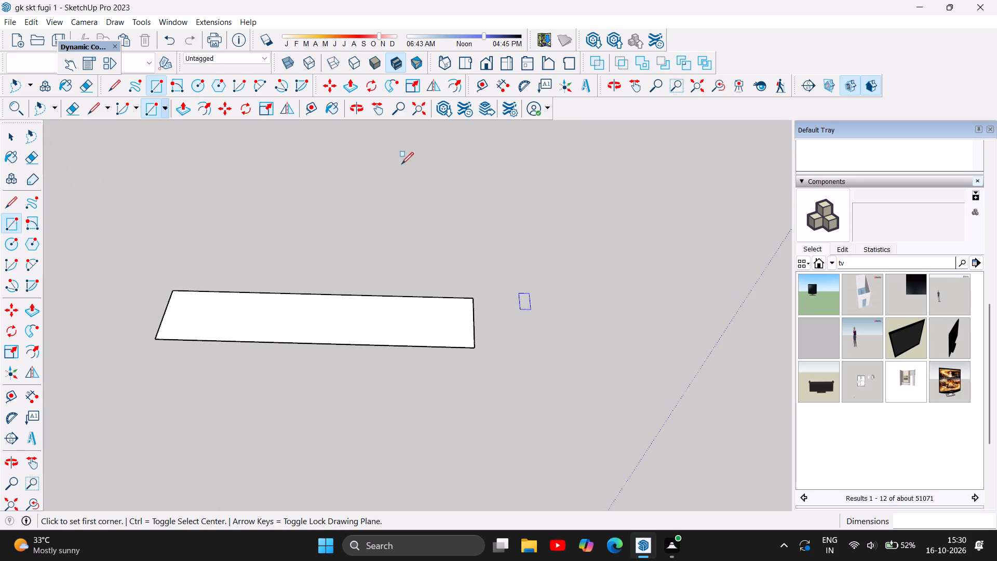
{"action": "left_click", "coordinate": [11, 128]}
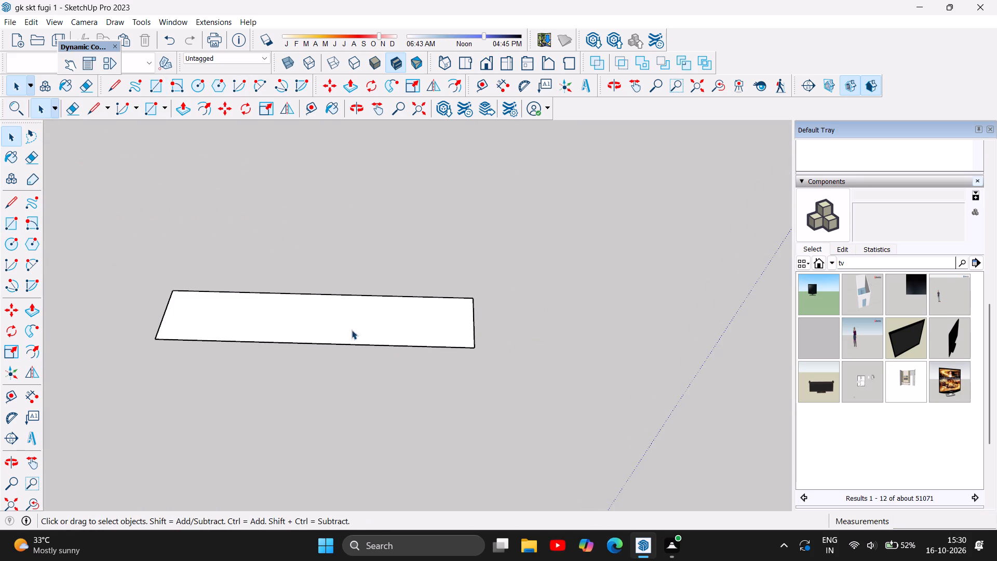
{"action": "left_click", "coordinate": [178, 107]}
{"action": "left_click", "coordinate": [342, 302]}
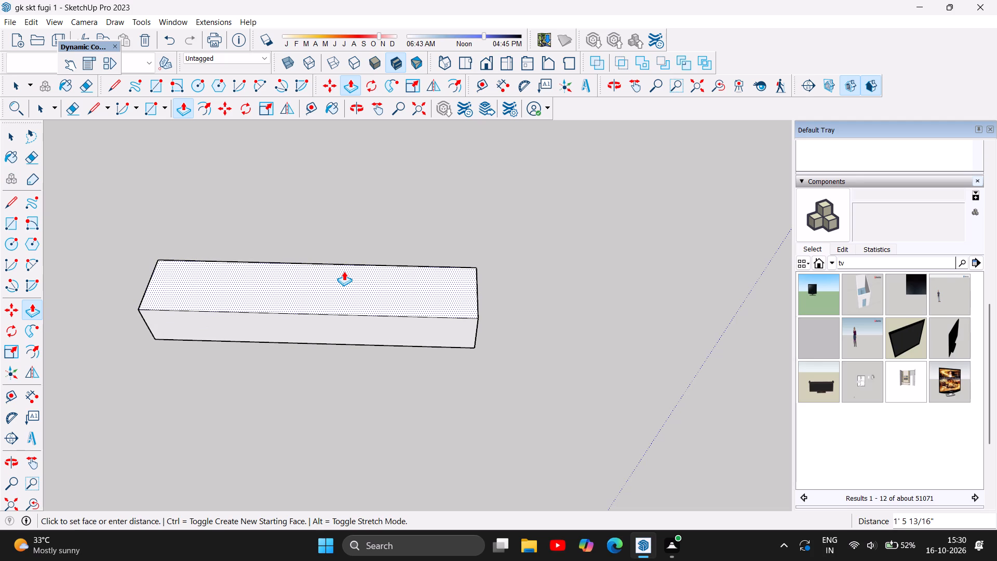
{"action": "key", "text": "8"}
{"action": "key", "text": "apostrophe"}
{"action": "key", "text": "Return"}
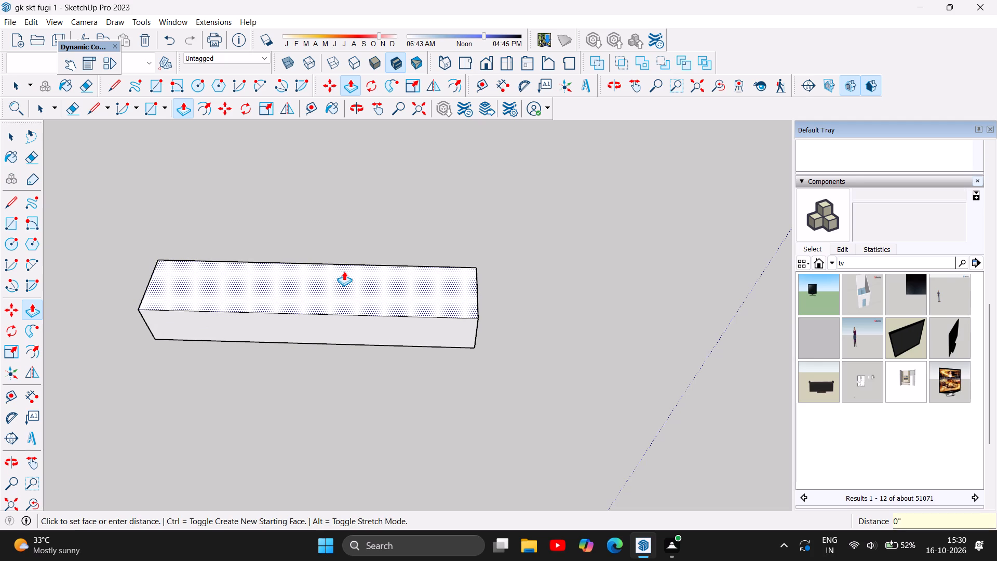
Offset the outline of the cabinet block's large front face inward by 1".
{"action": "scroll", "coordinate": [520, 379], "scroll_direction": "down", "scroll_amount": 6}
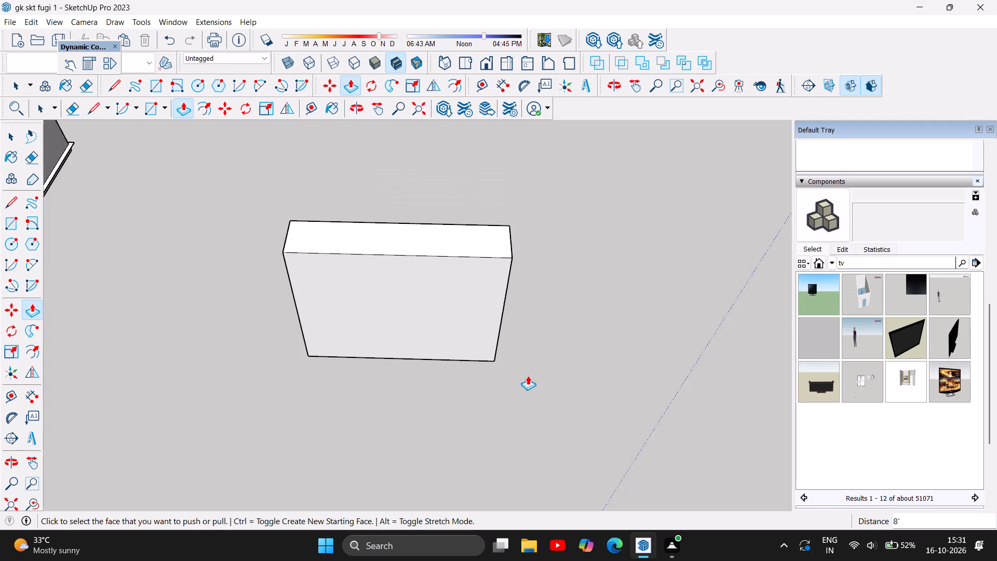
{"action": "scroll", "coordinate": [535, 346], "scroll_direction": "up", "scroll_amount": 4}
{"action": "scroll", "coordinate": [650, 358], "scroll_direction": "down", "scroll_amount": 7}
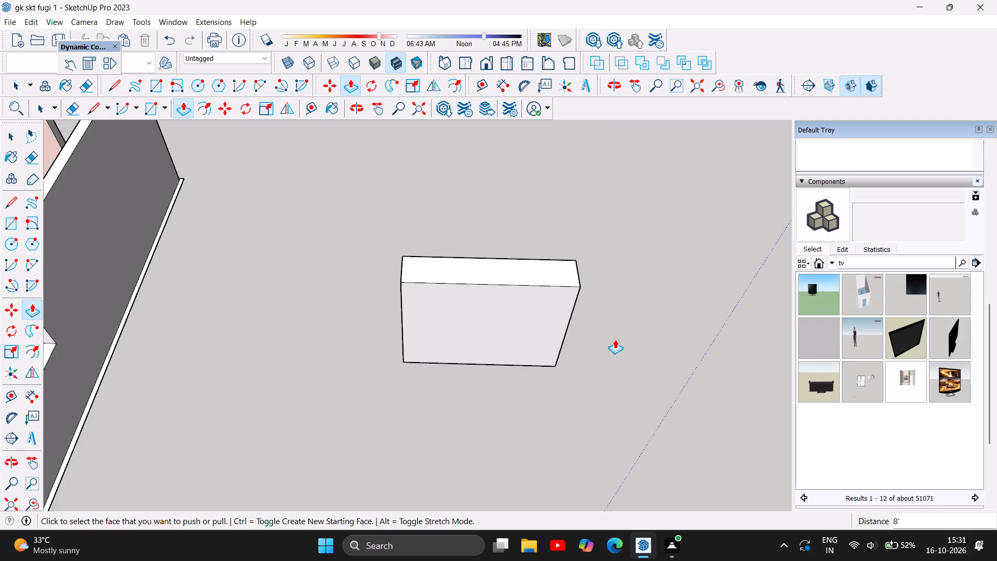
{"action": "scroll", "coordinate": [604, 316], "scroll_direction": "up", "scroll_amount": 2}
{"action": "scroll", "coordinate": [619, 260], "scroll_direction": "up", "scroll_amount": 2}
{"action": "scroll", "coordinate": [631, 261], "scroll_direction": "down", "scroll_amount": 3}
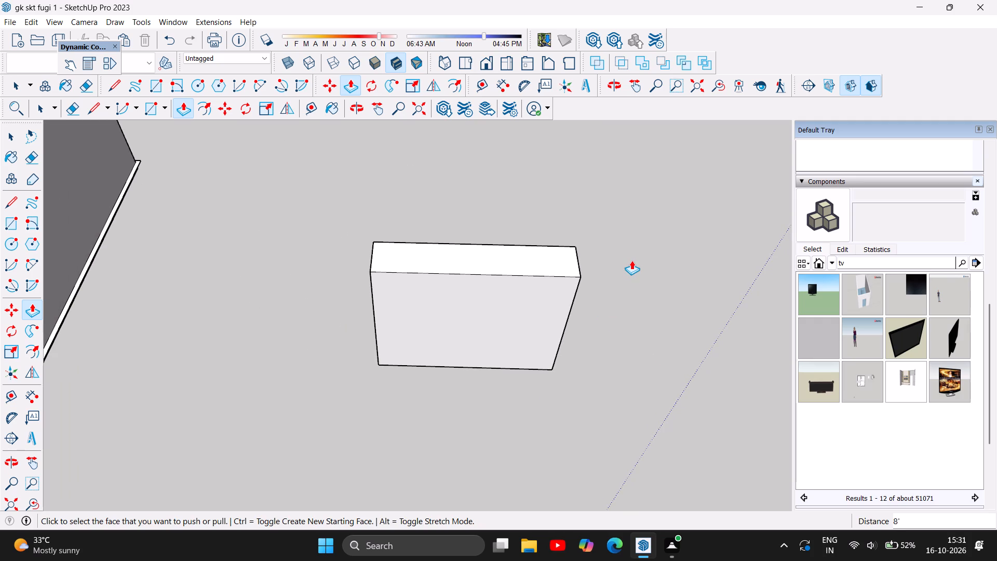
{"action": "scroll", "coordinate": [617, 253], "scroll_direction": "up", "scroll_amount": 3}
{"action": "scroll", "coordinate": [314, 373], "scroll_direction": "up", "scroll_amount": 3}
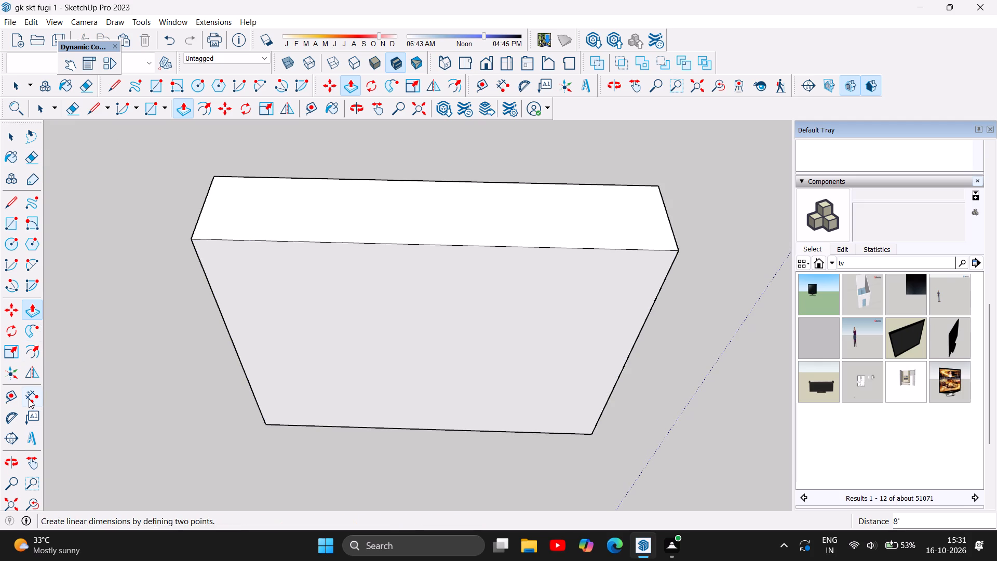
{"action": "left_click", "coordinate": [26, 352]}
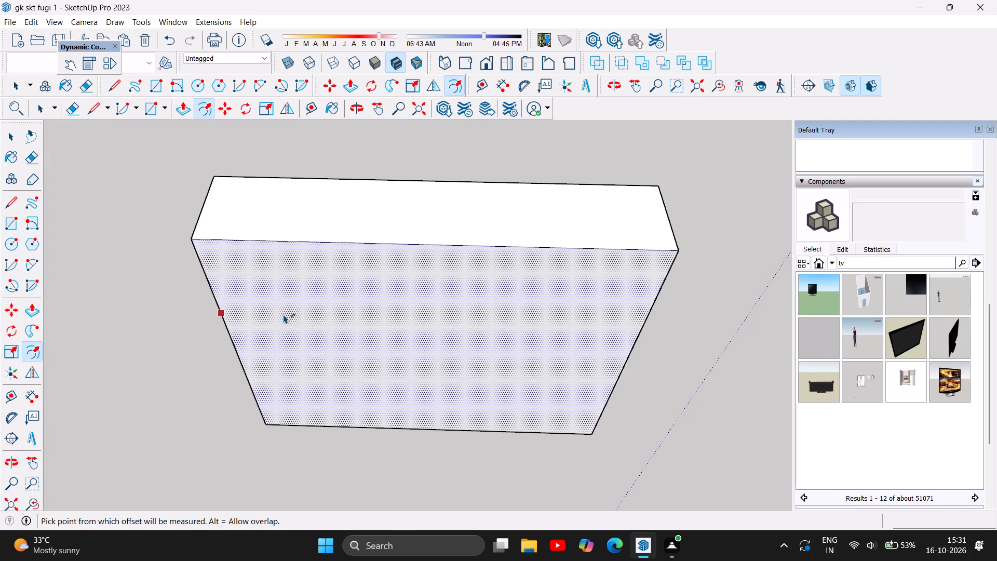
{"action": "left_click", "coordinate": [224, 282]}
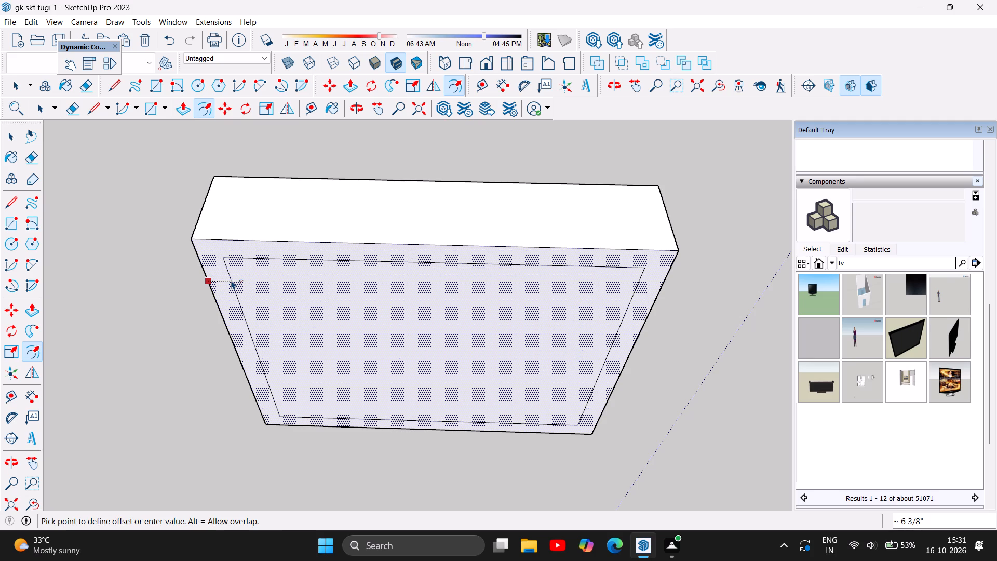
{"action": "key", "text": "1"}
{"action": "key", "text": "Return"}
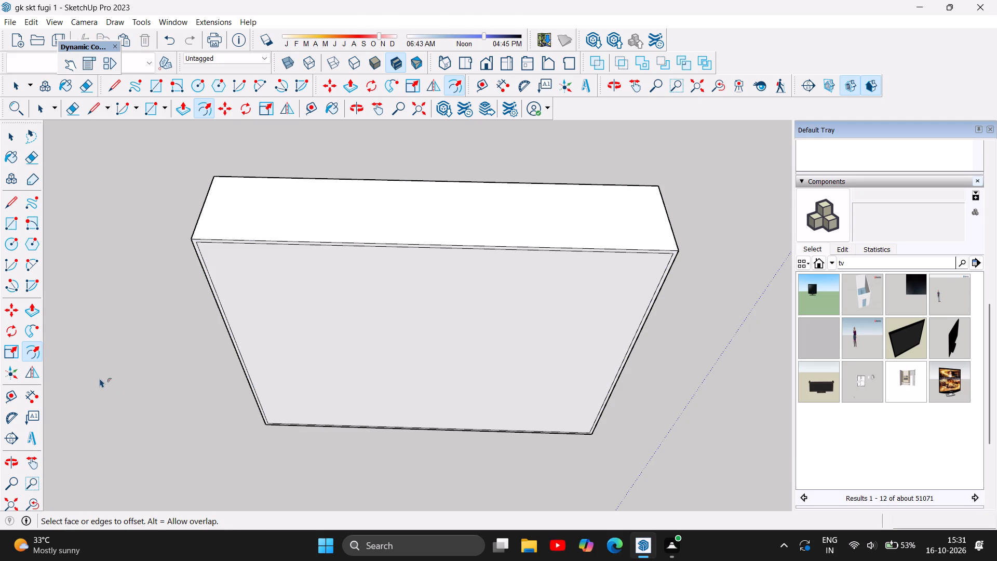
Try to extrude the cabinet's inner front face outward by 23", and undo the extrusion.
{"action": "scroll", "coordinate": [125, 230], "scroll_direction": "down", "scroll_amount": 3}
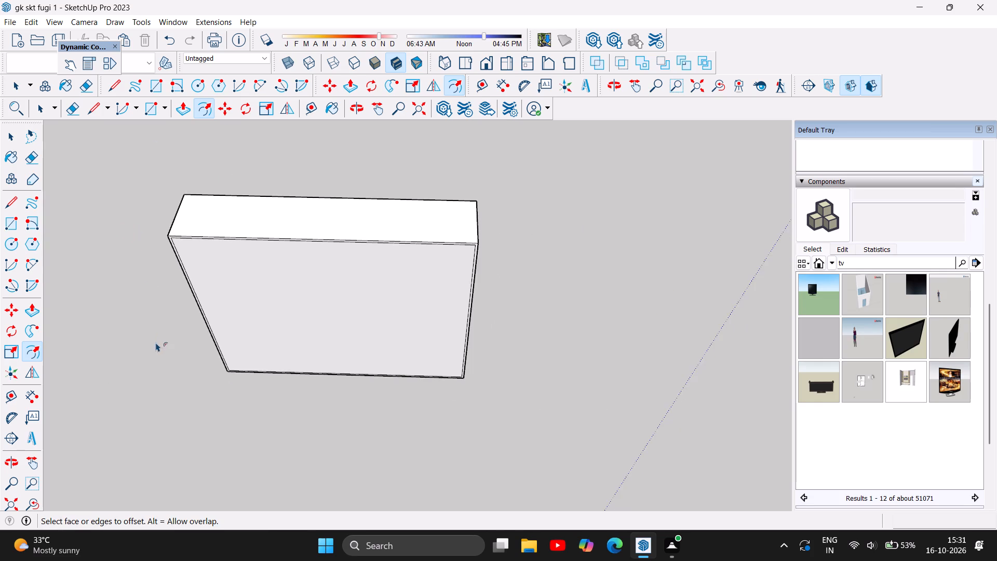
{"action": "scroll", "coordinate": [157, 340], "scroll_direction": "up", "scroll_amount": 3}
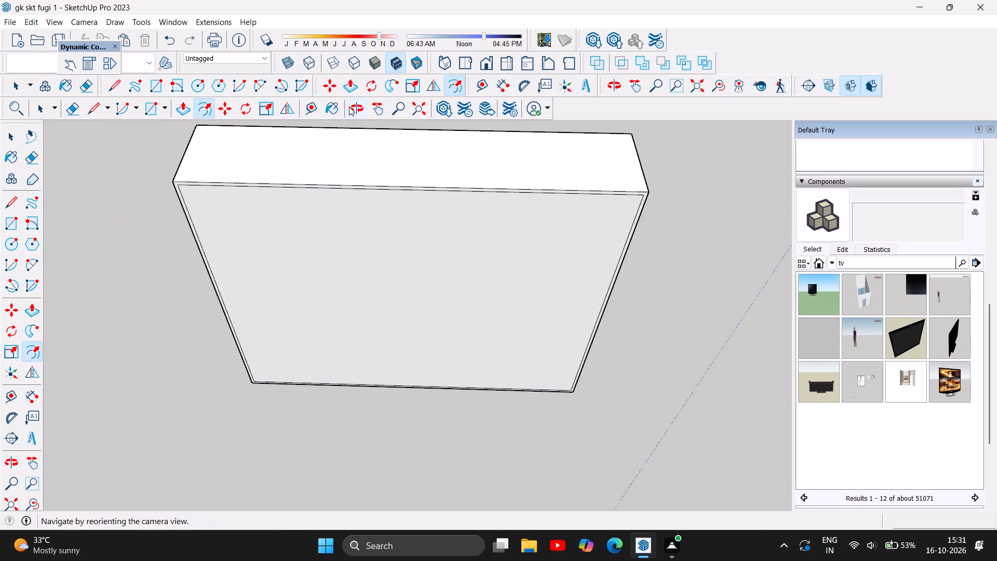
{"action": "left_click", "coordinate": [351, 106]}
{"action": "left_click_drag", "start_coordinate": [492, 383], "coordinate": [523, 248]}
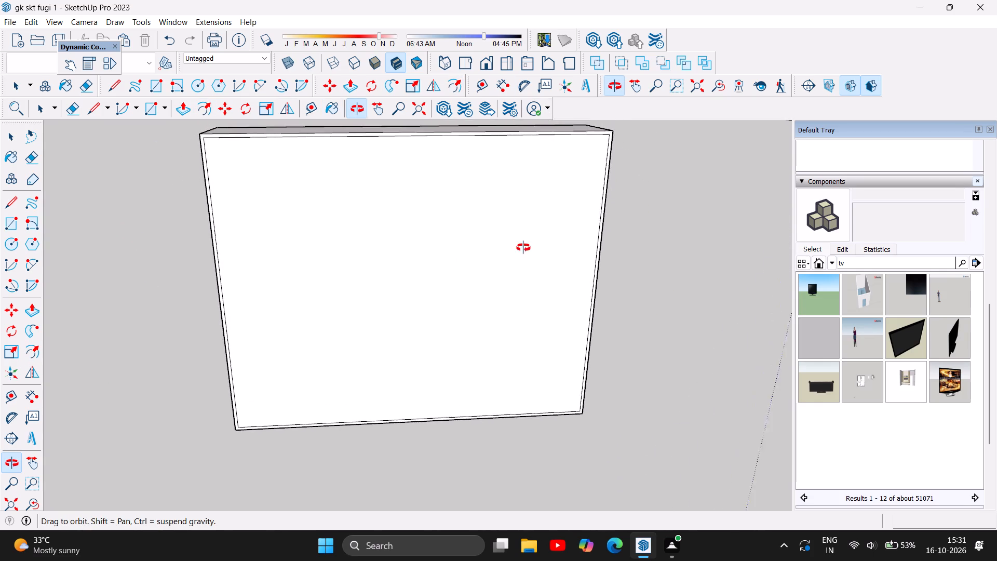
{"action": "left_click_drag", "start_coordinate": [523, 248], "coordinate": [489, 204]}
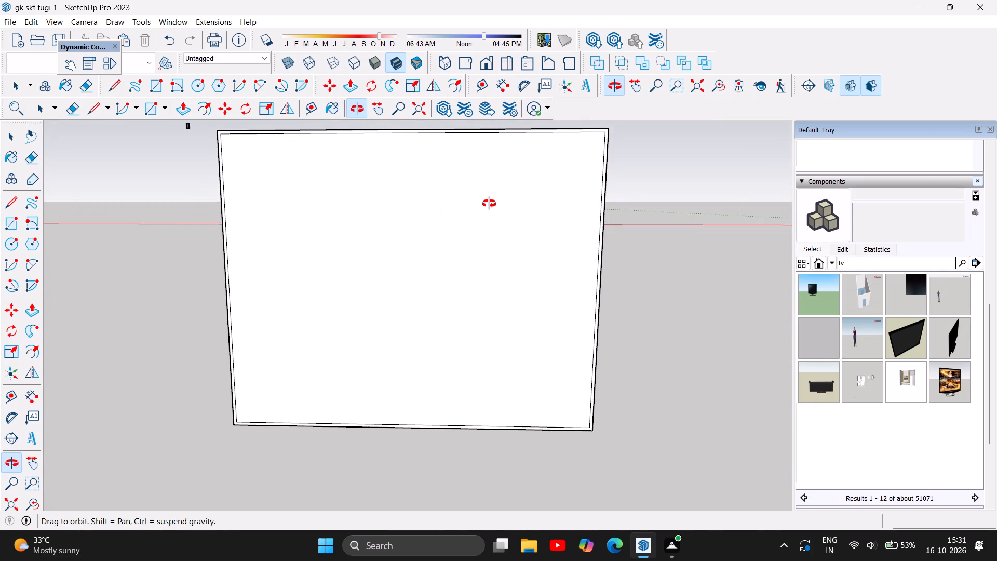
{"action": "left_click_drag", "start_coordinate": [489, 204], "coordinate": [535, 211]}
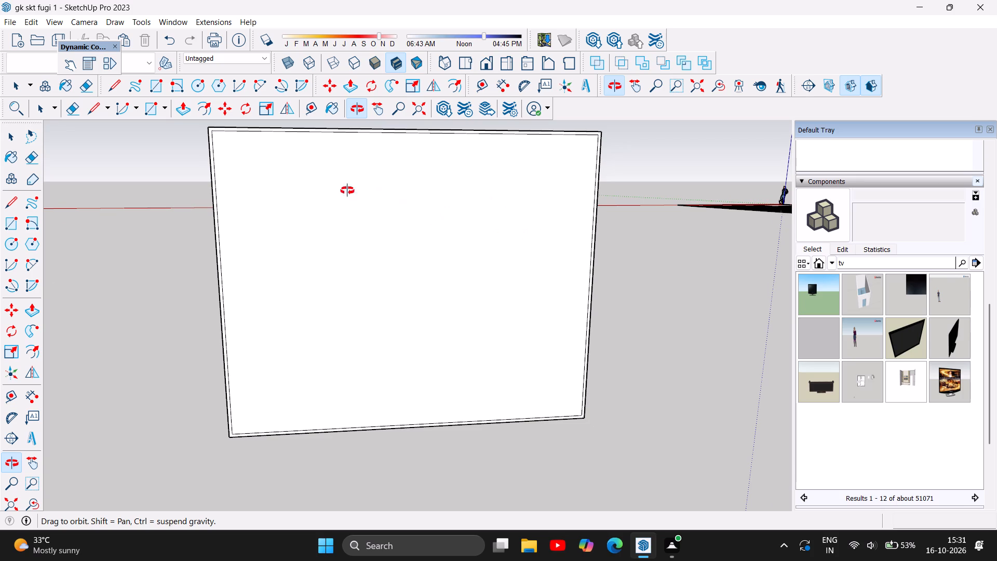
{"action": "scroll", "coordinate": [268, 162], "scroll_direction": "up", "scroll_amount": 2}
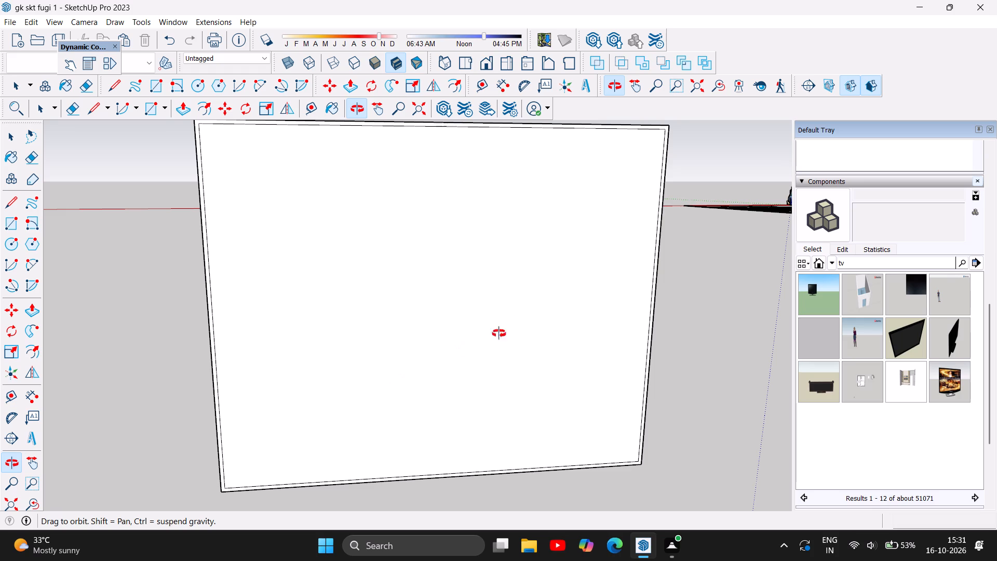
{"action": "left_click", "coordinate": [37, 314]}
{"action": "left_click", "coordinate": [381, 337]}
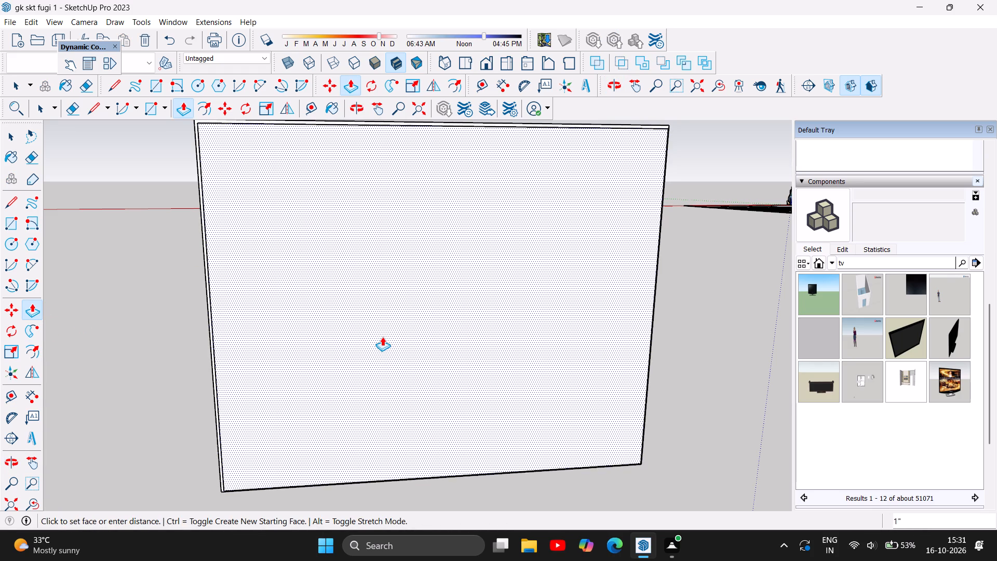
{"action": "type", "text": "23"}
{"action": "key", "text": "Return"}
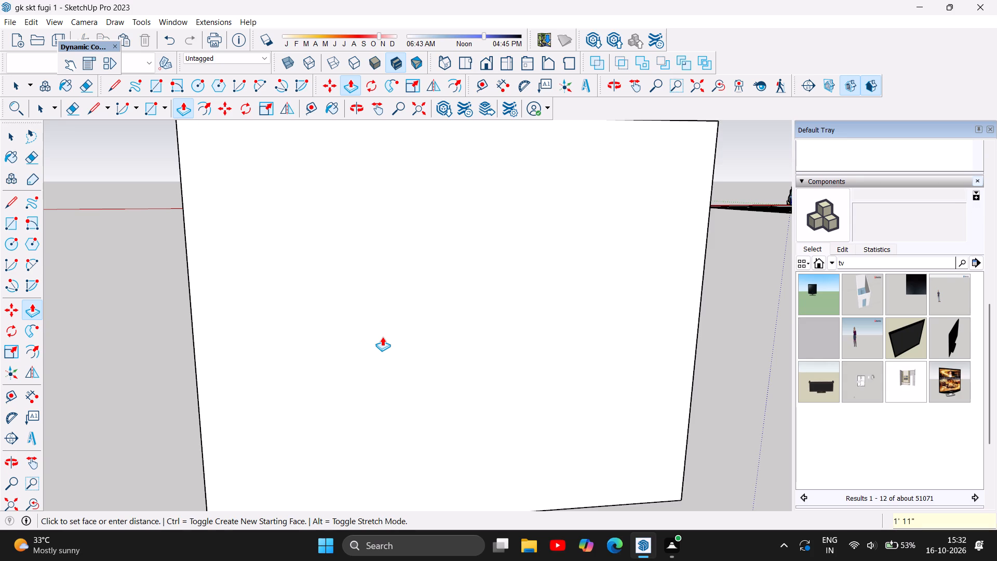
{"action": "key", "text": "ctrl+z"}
Push the inner front face 23" into the block to hollow out the cabinet, leaving the thin frame around it.
{"action": "left_click", "coordinate": [412, 326]}
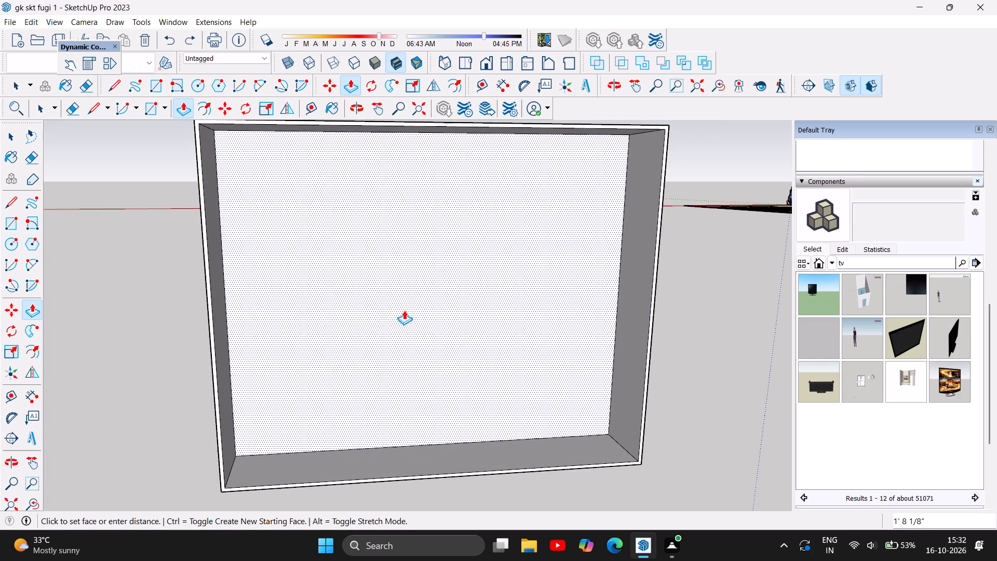
{"action": "type", "text": "23"}
{"action": "key", "text": "Return"}
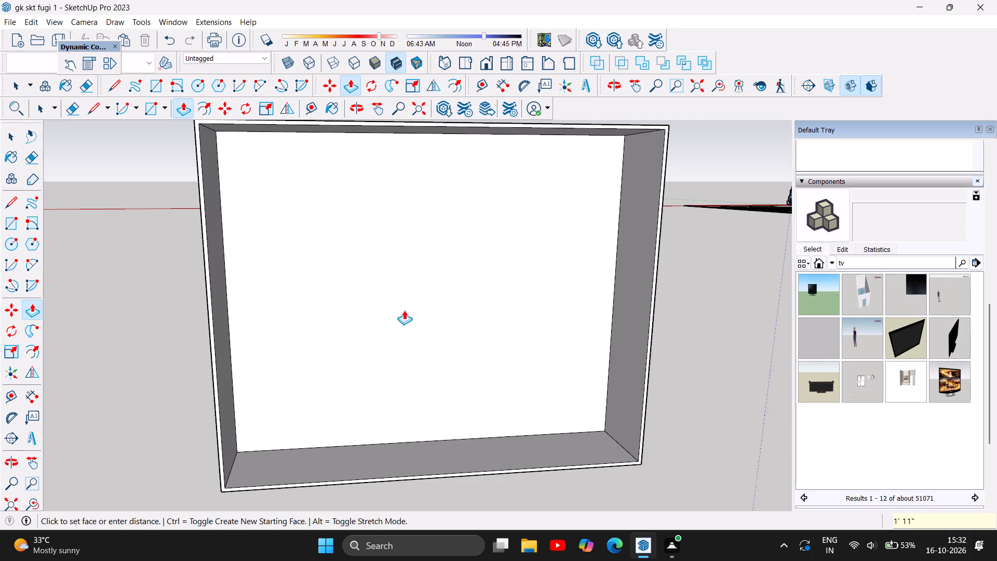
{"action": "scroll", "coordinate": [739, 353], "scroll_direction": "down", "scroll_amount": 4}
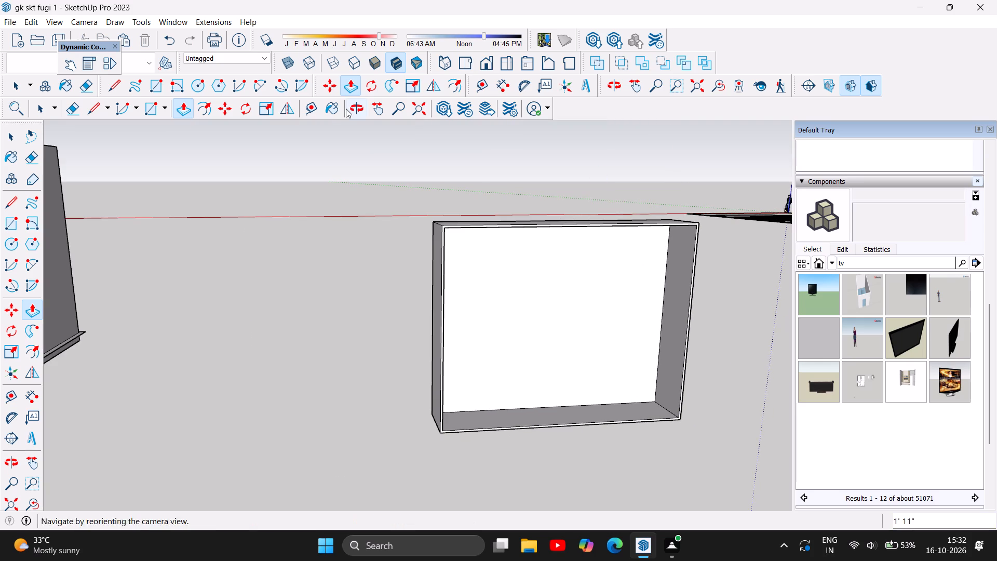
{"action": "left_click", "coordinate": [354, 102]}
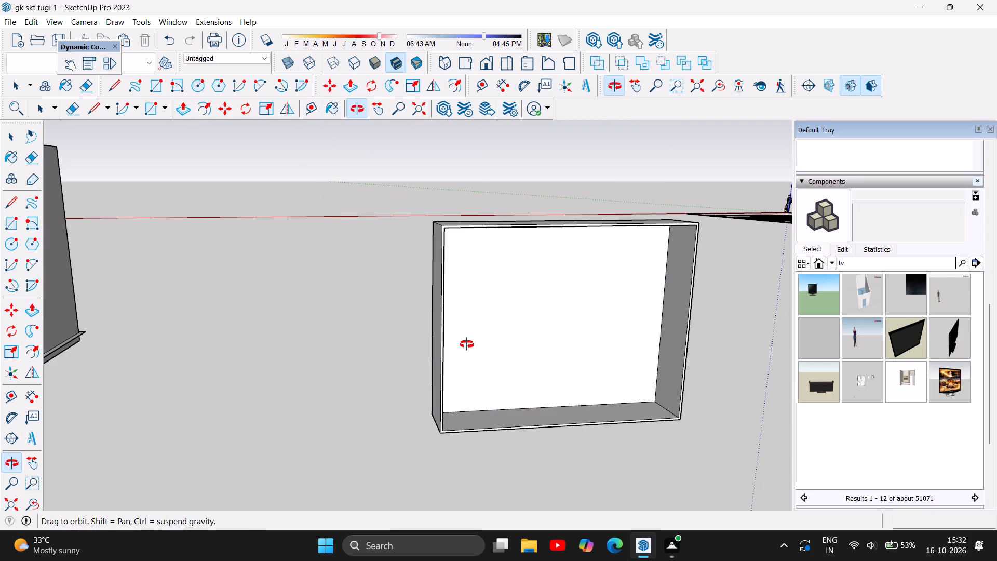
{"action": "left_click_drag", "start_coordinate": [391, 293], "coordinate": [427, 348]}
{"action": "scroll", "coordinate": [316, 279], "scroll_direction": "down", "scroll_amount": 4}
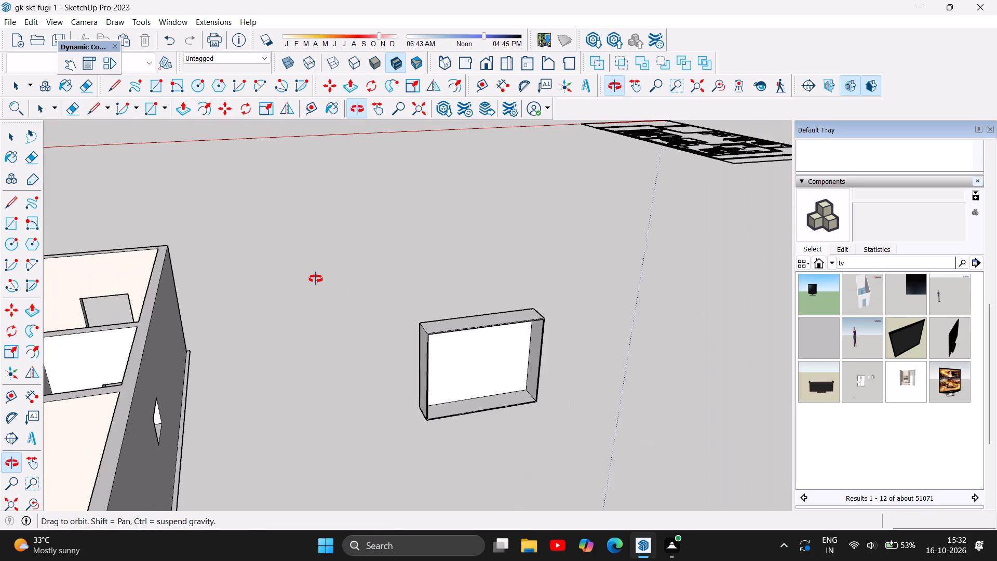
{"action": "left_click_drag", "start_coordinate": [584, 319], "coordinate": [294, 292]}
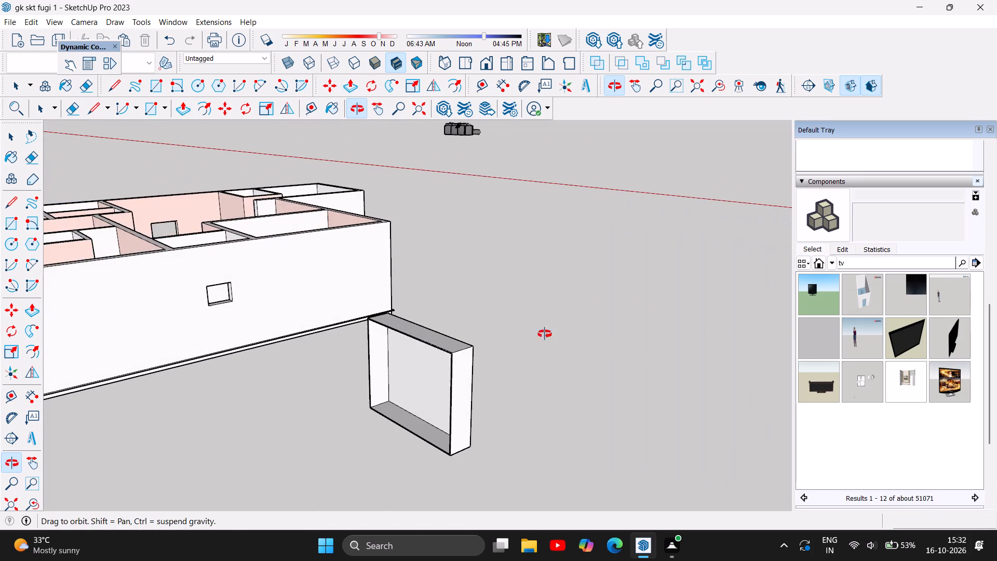
Examine the hollowed cabinet outside the house from the front, above and both sides, checking its thin frame and inner panels.
{"action": "left_click_drag", "start_coordinate": [601, 351], "coordinate": [717, 329]}
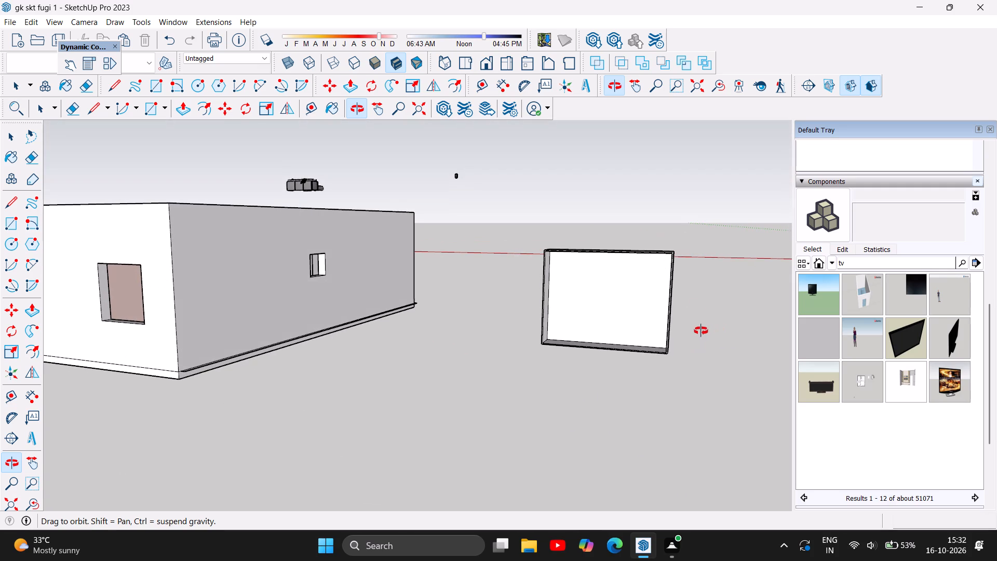
{"action": "left_click_drag", "start_coordinate": [440, 337], "coordinate": [547, 394]}
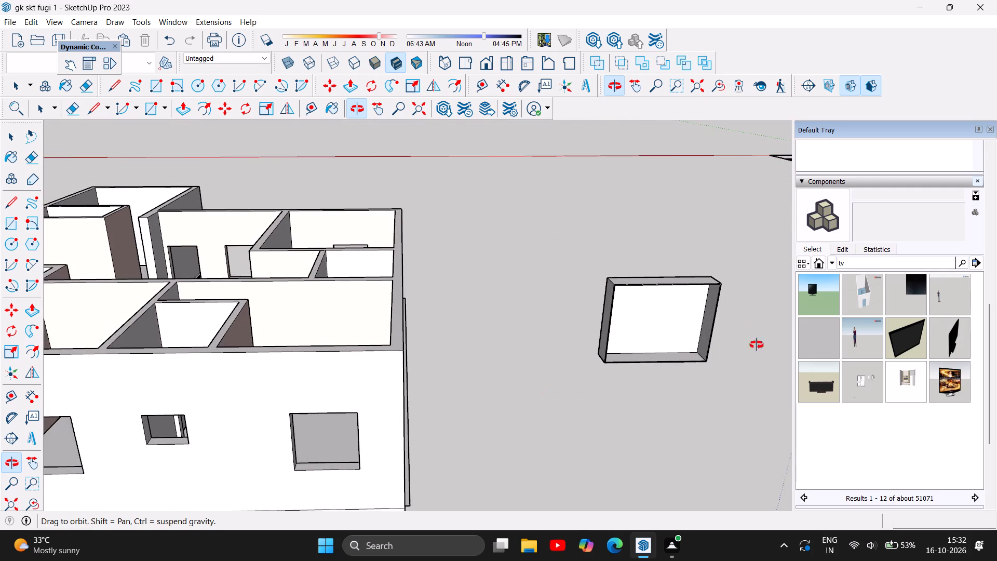
{"action": "scroll", "coordinate": [766, 312], "scroll_direction": "up", "scroll_amount": 3}
{"action": "scroll", "coordinate": [737, 274], "scroll_direction": "up", "scroll_amount": 5}
{"action": "left_click_drag", "start_coordinate": [668, 372], "coordinate": [658, 343]}
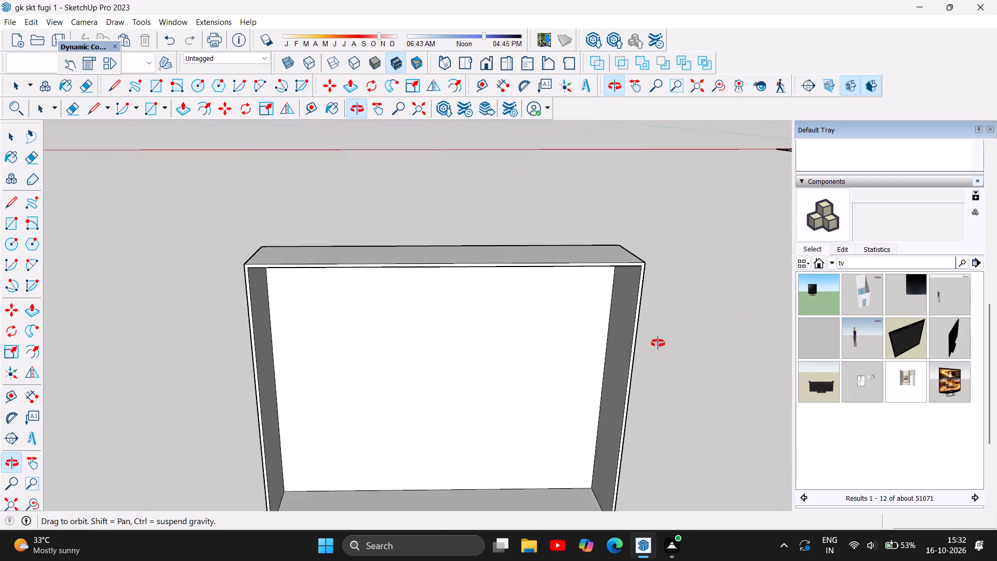
{"action": "left_click_drag", "start_coordinate": [658, 343], "coordinate": [609, 351]}
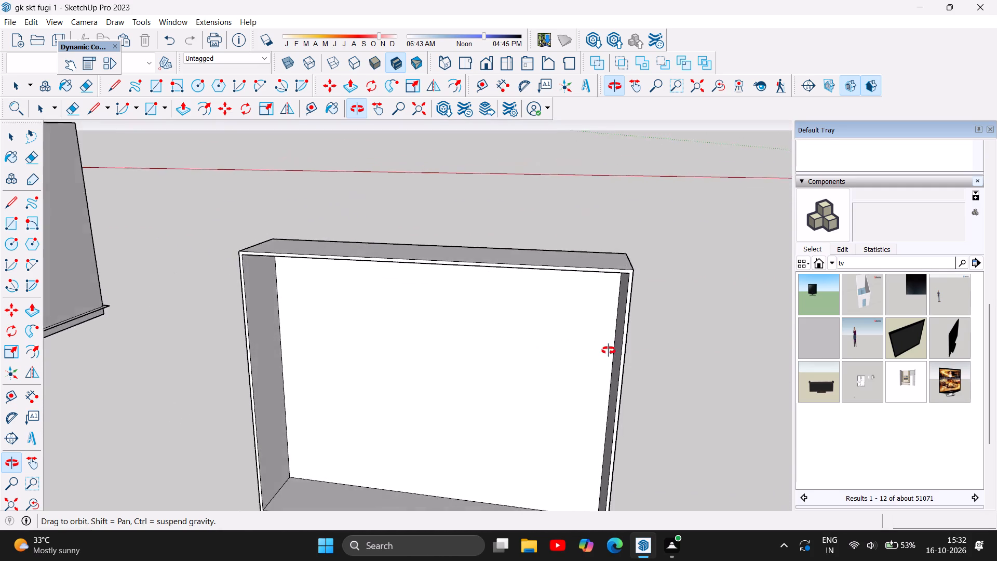
{"action": "left_click_drag", "start_coordinate": [609, 351], "coordinate": [674, 341]}
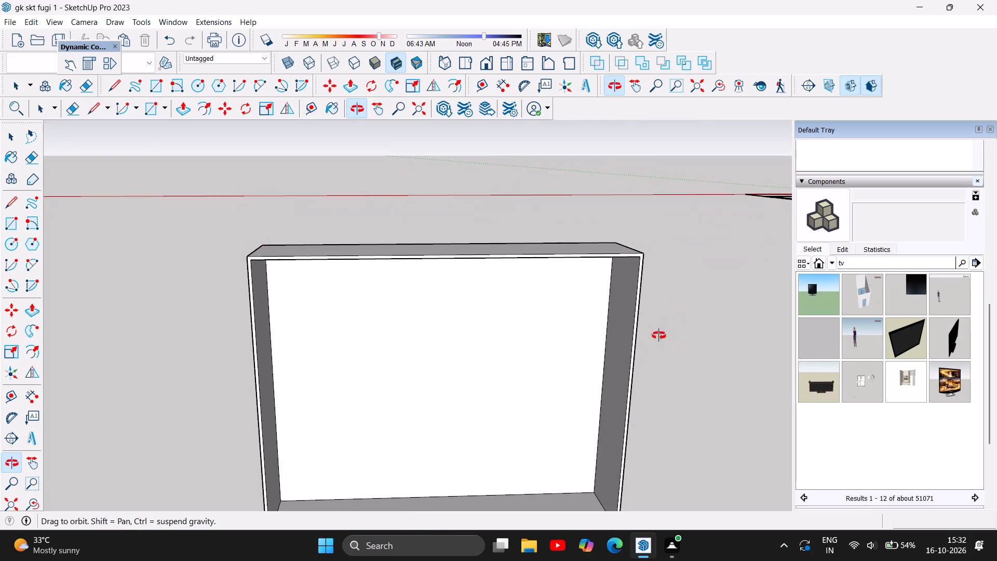
{"action": "scroll", "coordinate": [455, 286], "scroll_direction": "down", "scroll_amount": 3}
{"action": "left_click_drag", "start_coordinate": [457, 421], "coordinate": [442, 376]}
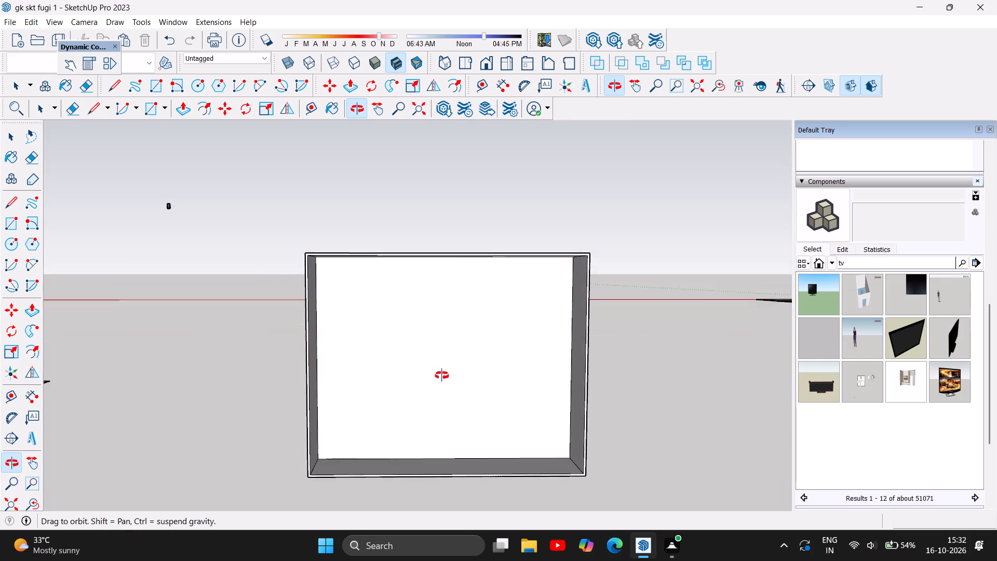
{"action": "left_click_drag", "start_coordinate": [442, 376], "coordinate": [562, 399]}
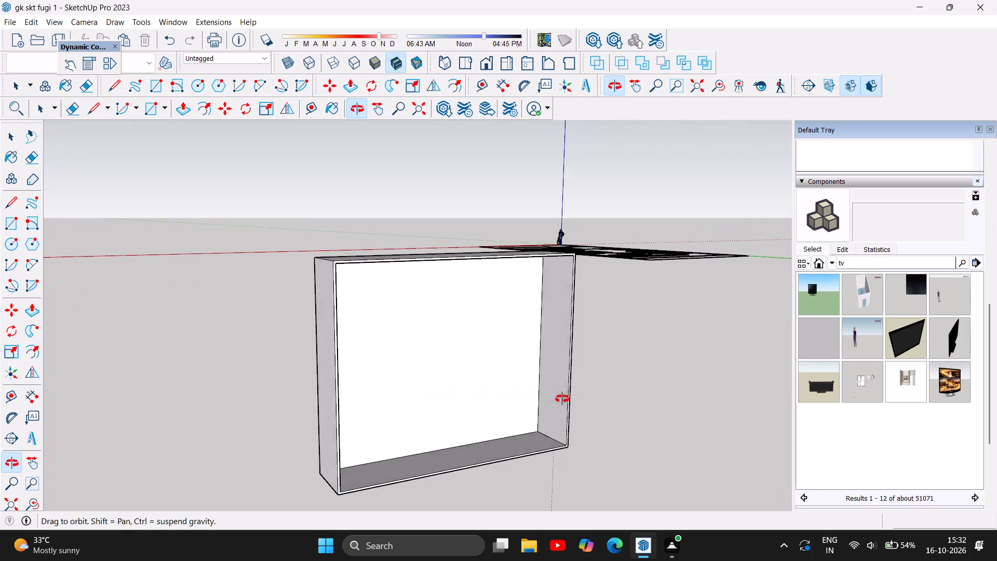
{"action": "left_click_drag", "start_coordinate": [562, 399], "coordinate": [517, 386]}
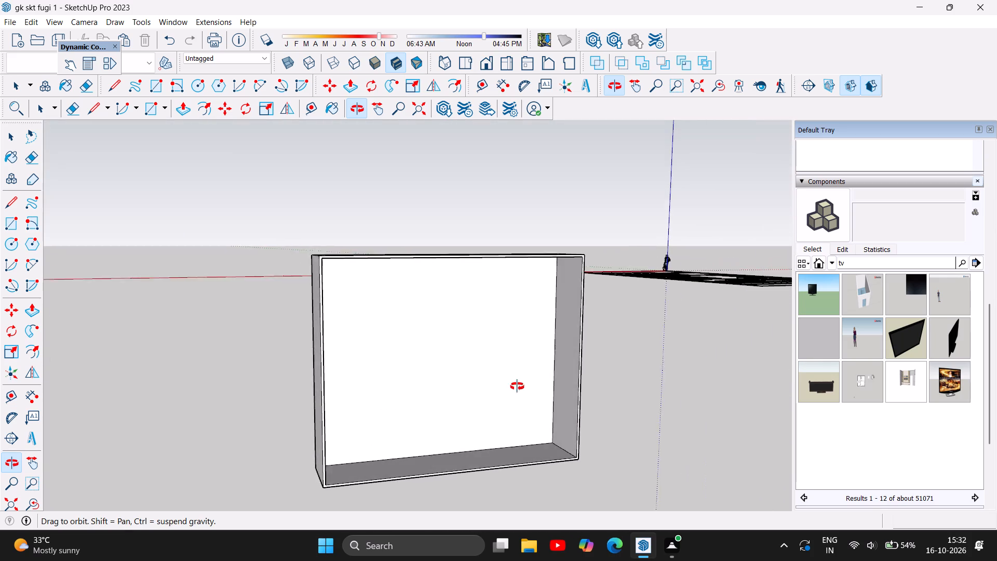
{"action": "left_click_drag", "start_coordinate": [517, 386], "coordinate": [429, 383]}
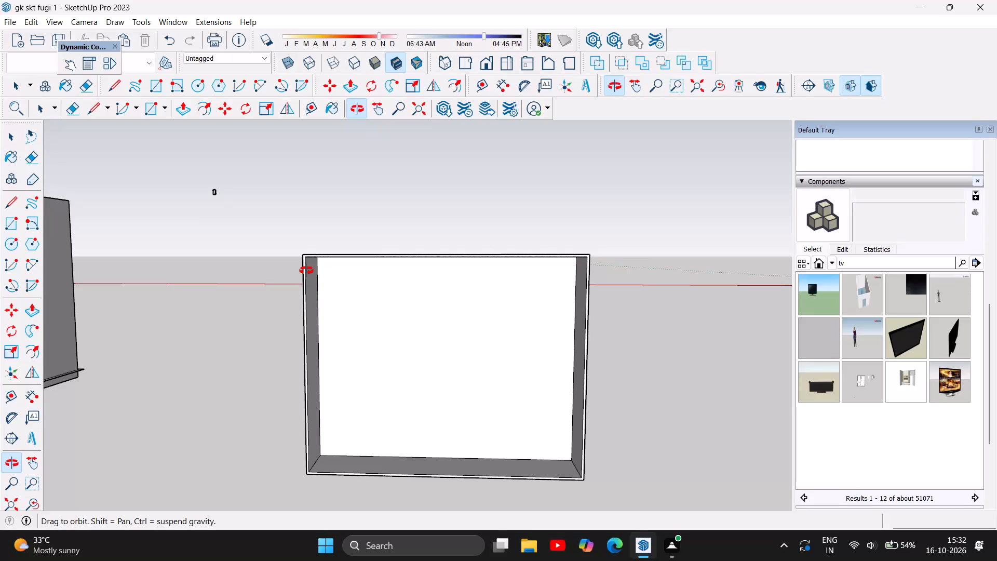
{"action": "scroll", "coordinate": [377, 312], "scroll_direction": "up", "scroll_amount": 2}
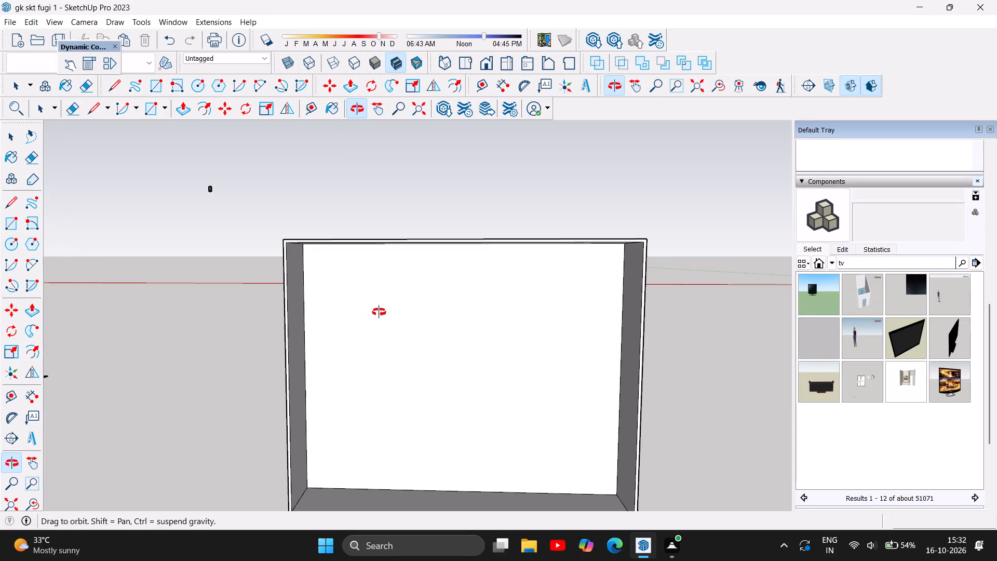
{"action": "left_click_drag", "start_coordinate": [393, 391], "coordinate": [556, 396]}
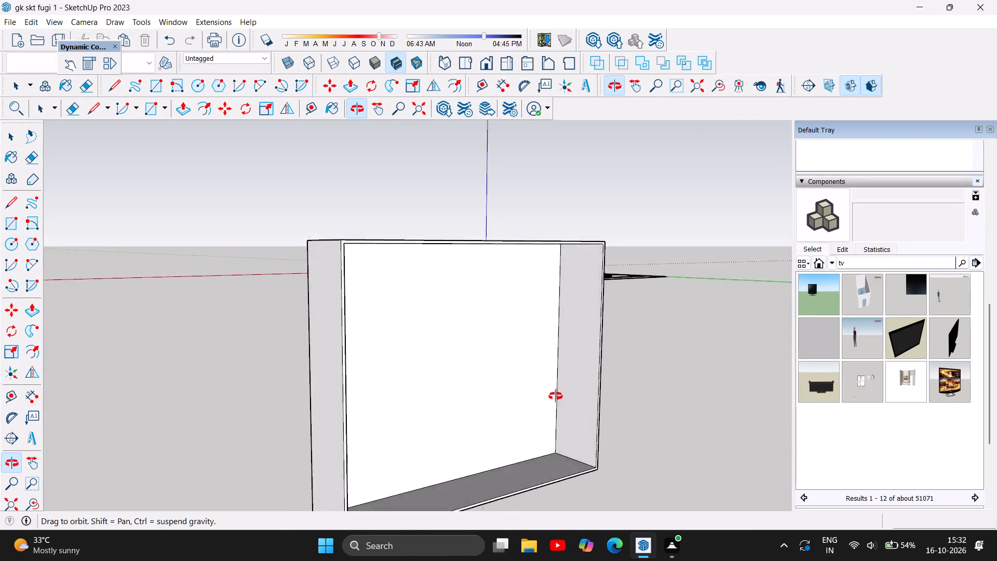
{"action": "left_click_drag", "start_coordinate": [556, 396], "coordinate": [383, 367]}
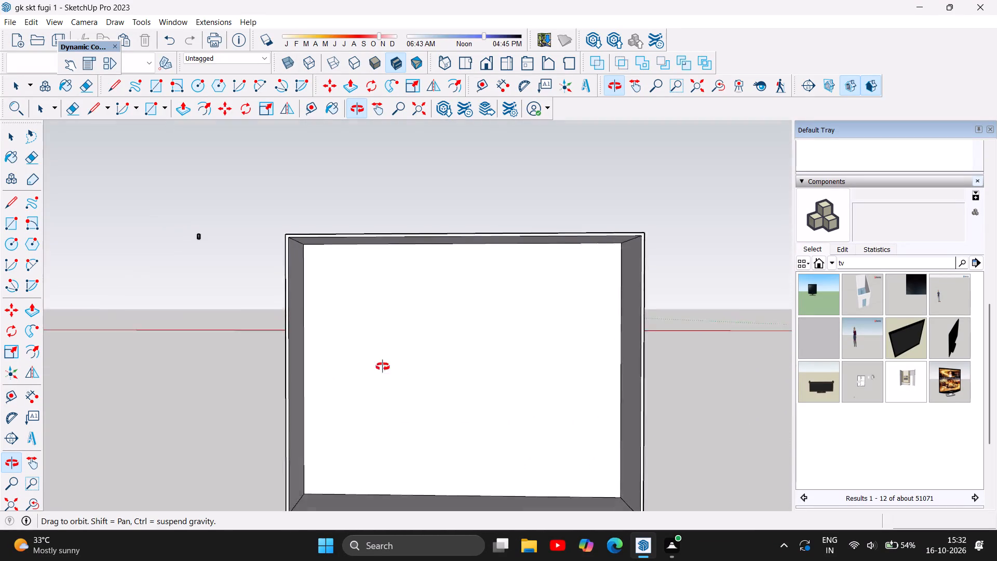
{"action": "left_click_drag", "start_coordinate": [383, 367], "coordinate": [412, 366]}
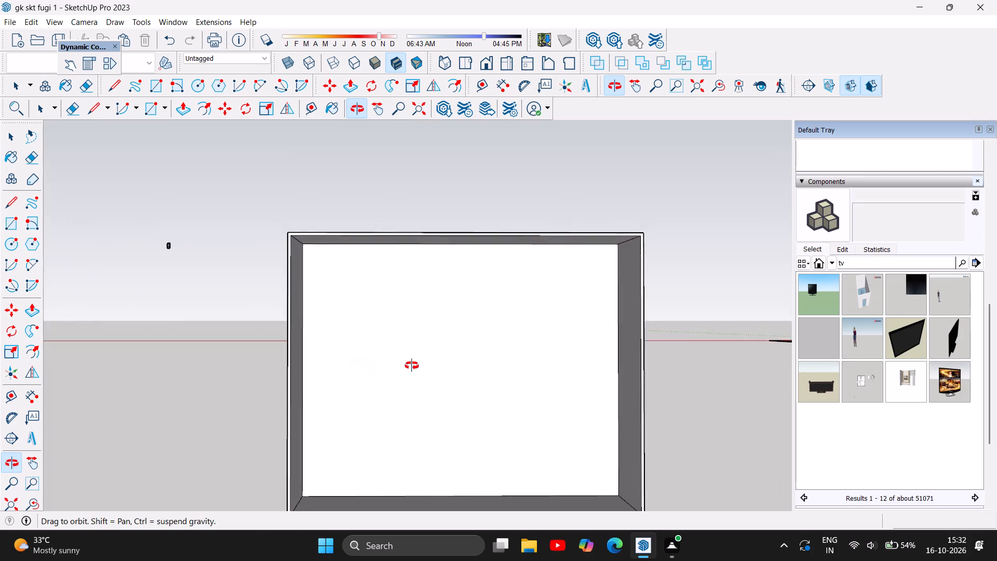
{"action": "left_click_drag", "start_coordinate": [412, 366], "coordinate": [423, 347]}
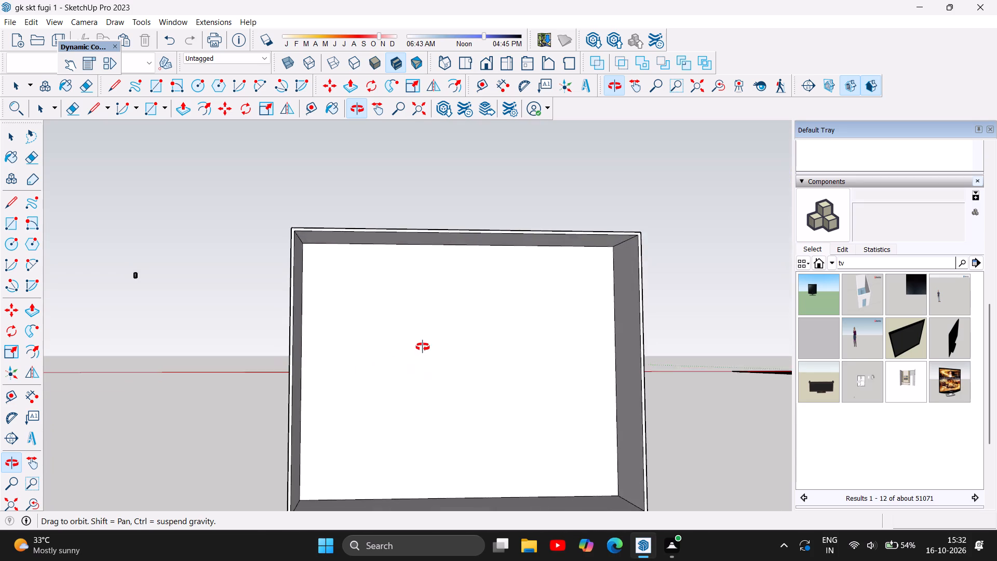
{"action": "left_click_drag", "start_coordinate": [423, 347], "coordinate": [426, 395]}
{"action": "scroll", "coordinate": [409, 348], "scroll_direction": "down", "scroll_amount": 3}
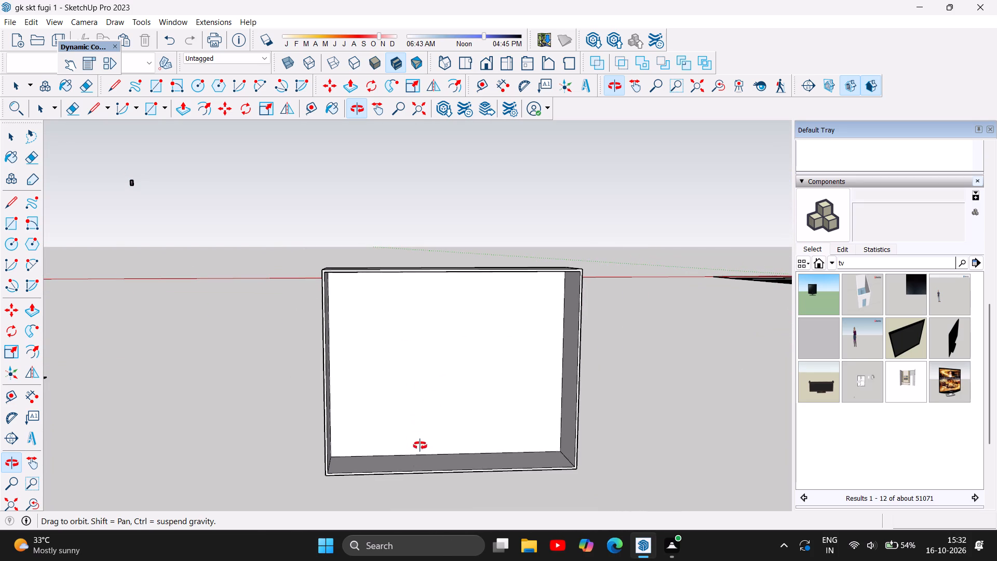
Inspect the cabinet's lower inner corner and bottom panel edge up close, and return to the whole open front.
{"action": "scroll", "coordinate": [406, 466], "scroll_direction": "up", "scroll_amount": 4}
{"action": "scroll", "coordinate": [300, 458], "scroll_direction": "up", "scroll_amount": 4}
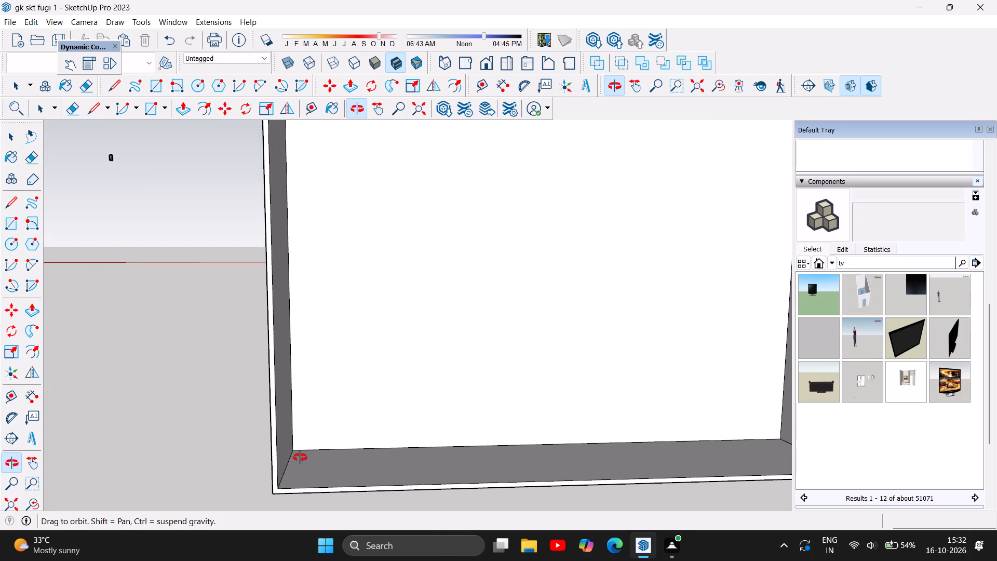
{"action": "scroll", "coordinate": [337, 453], "scroll_direction": "up", "scroll_amount": 1}
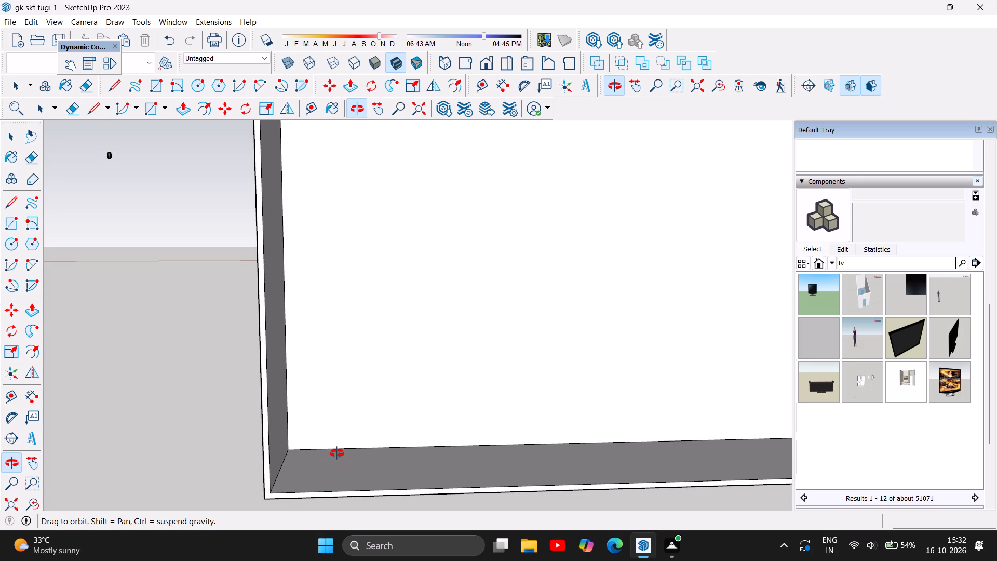
{"action": "scroll", "coordinate": [326, 441], "scroll_direction": "down", "scroll_amount": 3}
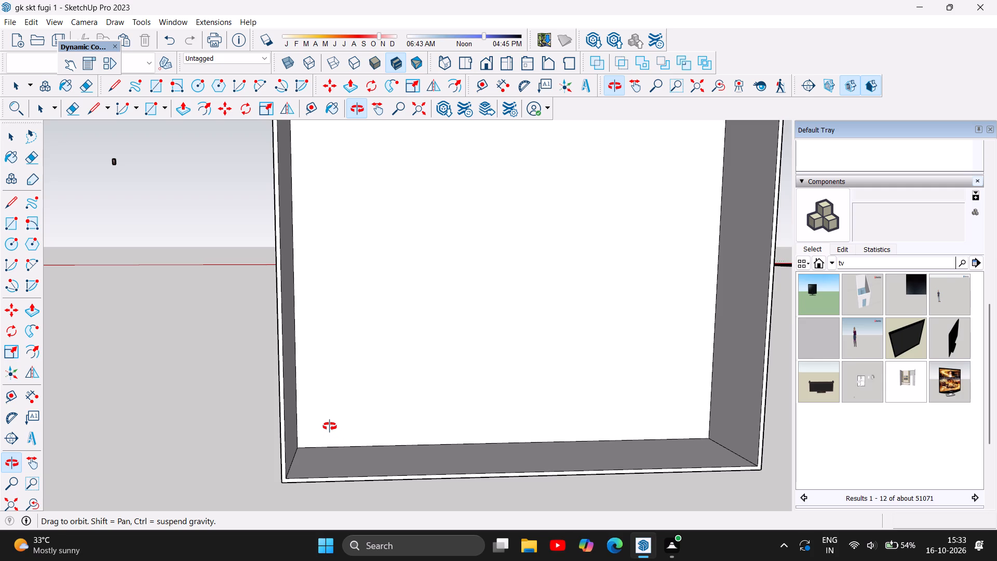
{"action": "scroll", "coordinate": [325, 431], "scroll_direction": "down", "scroll_amount": 4}
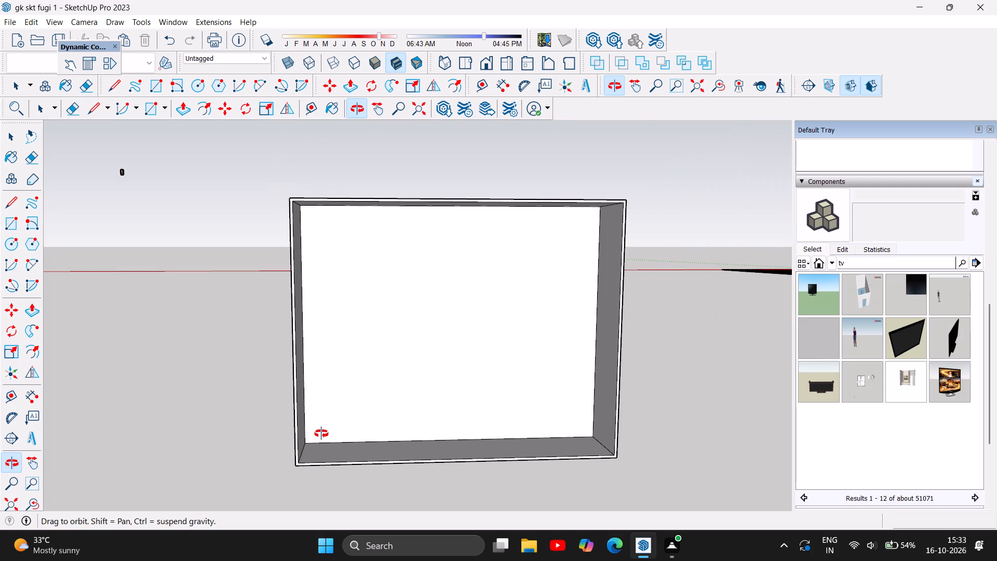
{"action": "scroll", "coordinate": [309, 432], "scroll_direction": "down", "scroll_amount": 2}
{"action": "scroll", "coordinate": [426, 421], "scroll_direction": "up", "scroll_amount": 1}
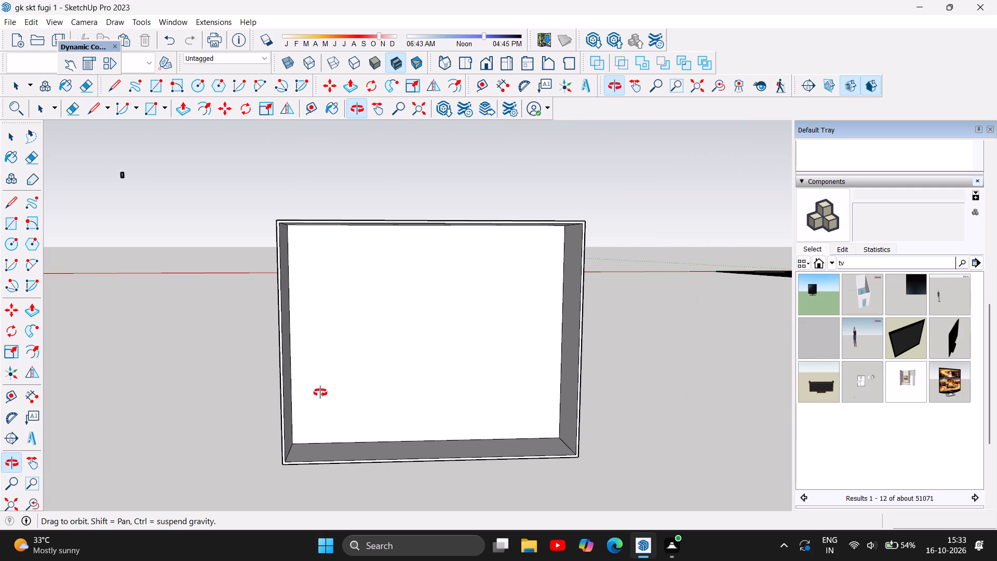
{"action": "scroll", "coordinate": [283, 382], "scroll_direction": "up", "scroll_amount": 4}
{"action": "scroll", "coordinate": [207, 349], "scroll_direction": "down", "scroll_amount": 3}
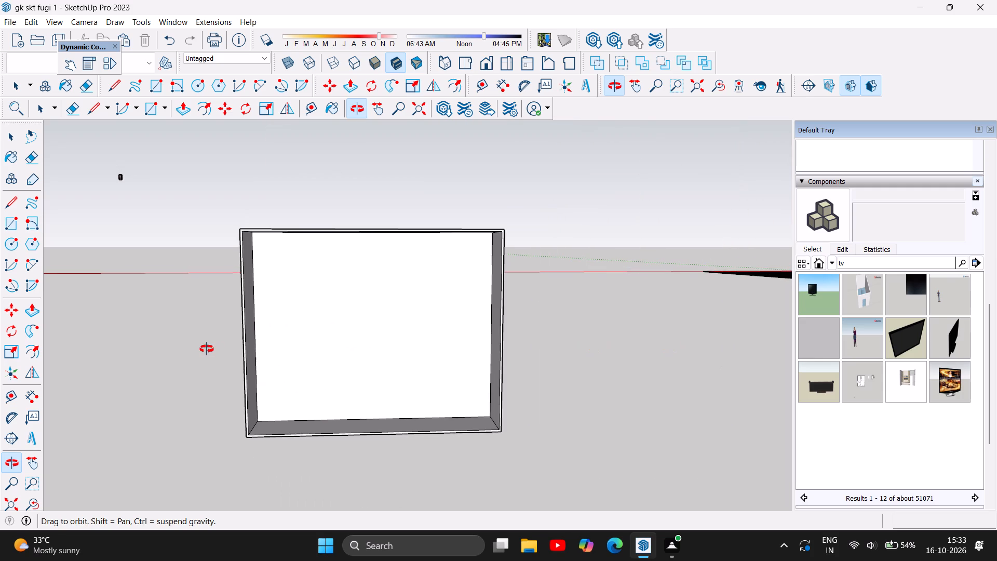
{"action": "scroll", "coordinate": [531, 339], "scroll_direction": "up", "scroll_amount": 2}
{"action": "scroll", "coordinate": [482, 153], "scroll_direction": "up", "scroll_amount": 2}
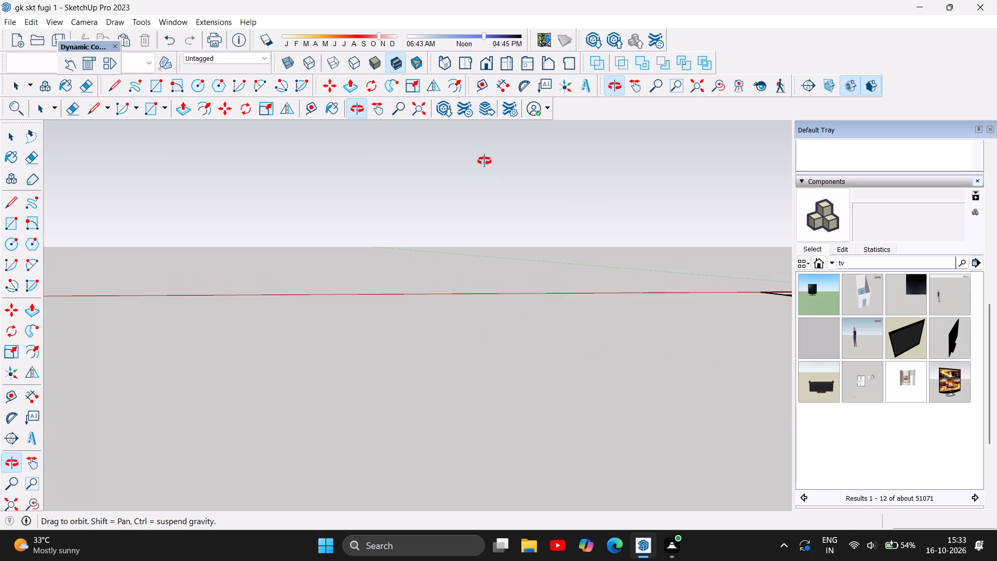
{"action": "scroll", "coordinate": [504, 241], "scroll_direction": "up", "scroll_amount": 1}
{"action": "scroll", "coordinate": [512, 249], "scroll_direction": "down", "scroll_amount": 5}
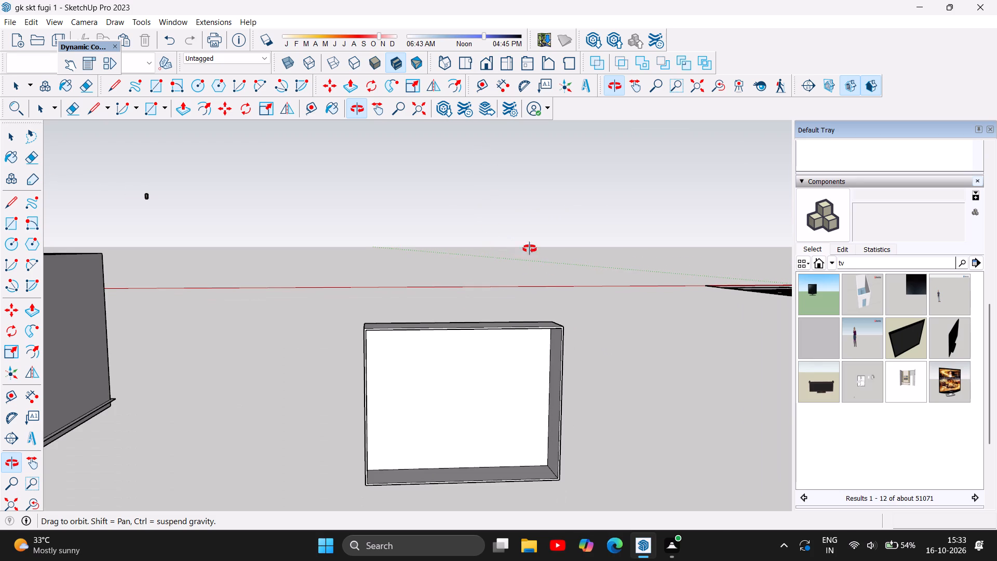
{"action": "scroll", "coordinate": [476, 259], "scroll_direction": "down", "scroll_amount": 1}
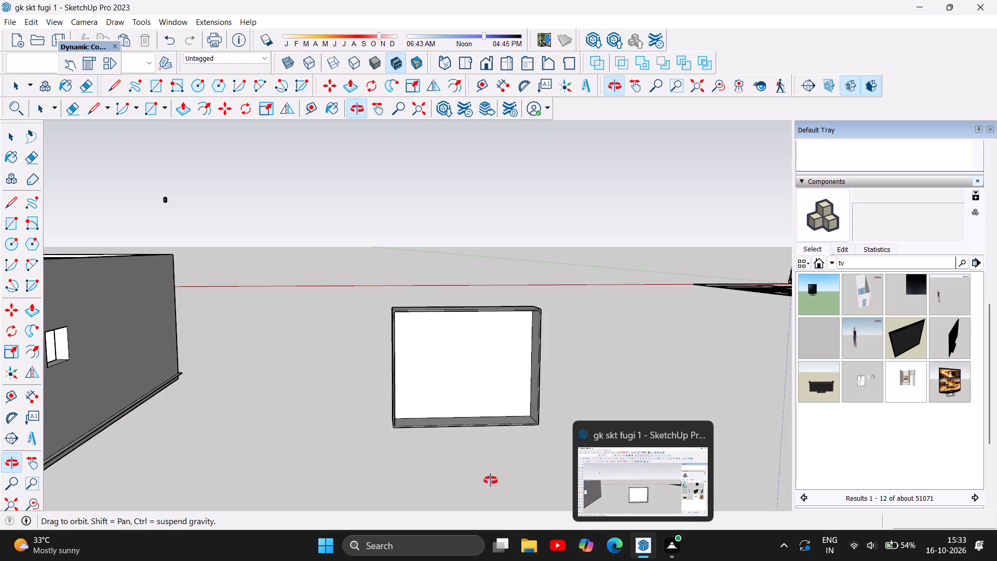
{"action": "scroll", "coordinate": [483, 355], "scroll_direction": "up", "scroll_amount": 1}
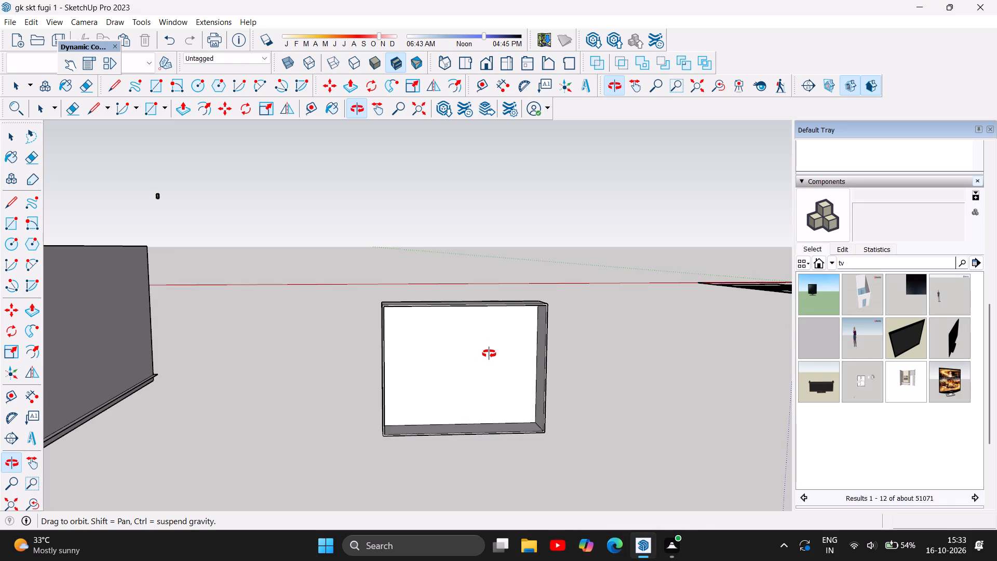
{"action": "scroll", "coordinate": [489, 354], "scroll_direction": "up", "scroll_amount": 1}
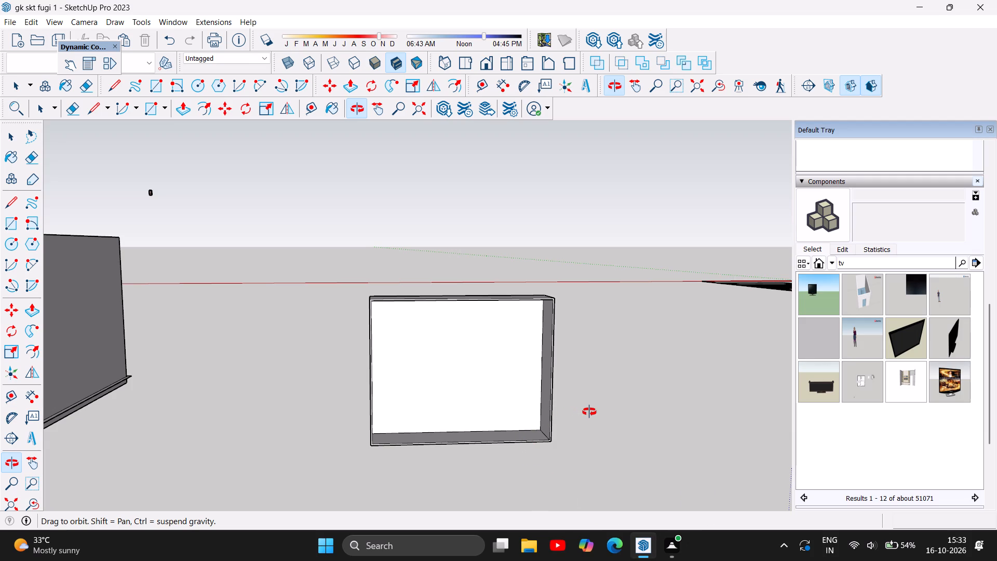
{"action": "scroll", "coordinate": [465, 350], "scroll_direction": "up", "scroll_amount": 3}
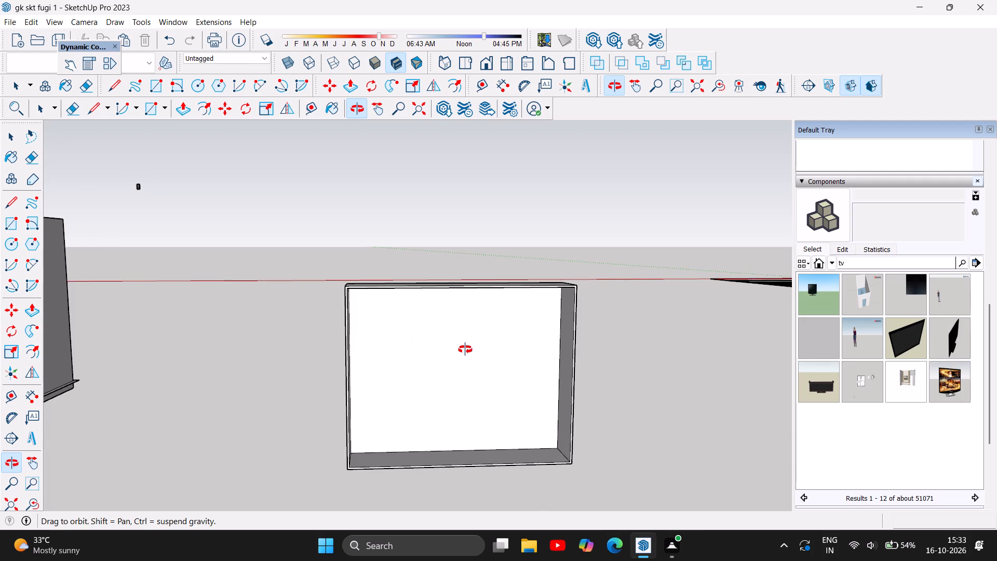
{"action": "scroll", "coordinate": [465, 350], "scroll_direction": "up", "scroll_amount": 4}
Review the cabinet's open interior and side panels from the front and at an angle.
{"action": "left_click_drag", "start_coordinate": [473, 448], "coordinate": [466, 432]}
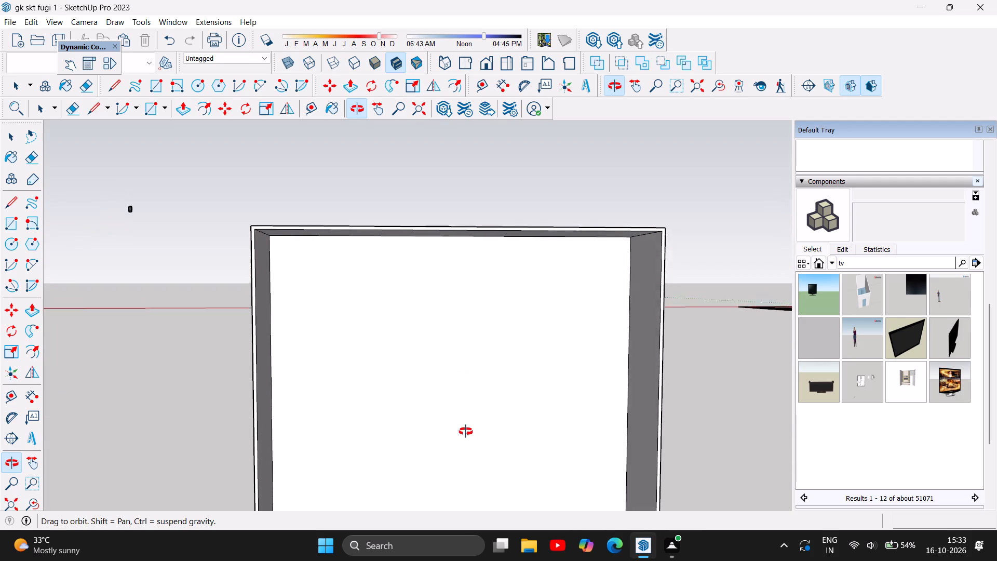
{"action": "left_click_drag", "start_coordinate": [466, 432], "coordinate": [338, 456]}
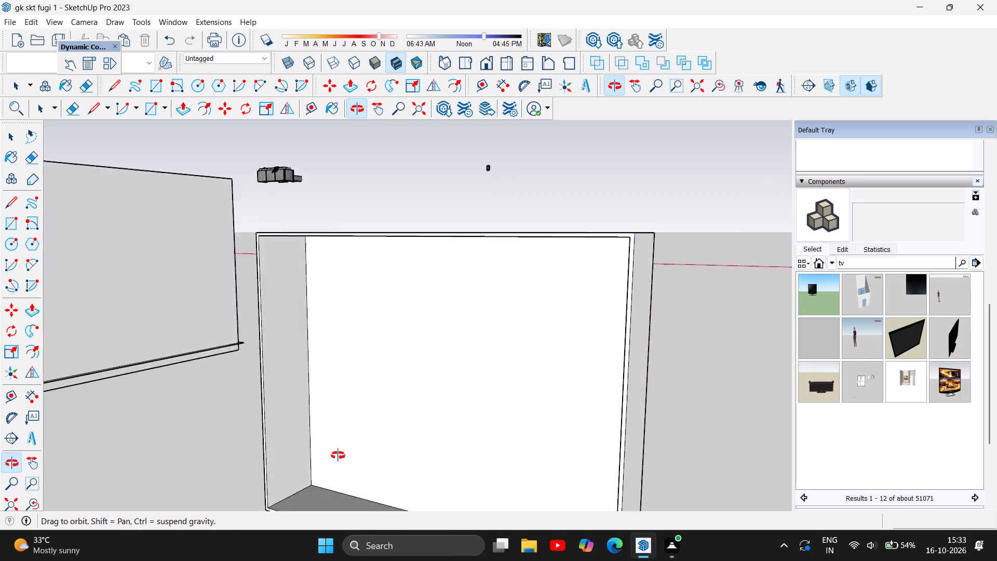
{"action": "left_click_drag", "start_coordinate": [338, 456], "coordinate": [484, 456]}
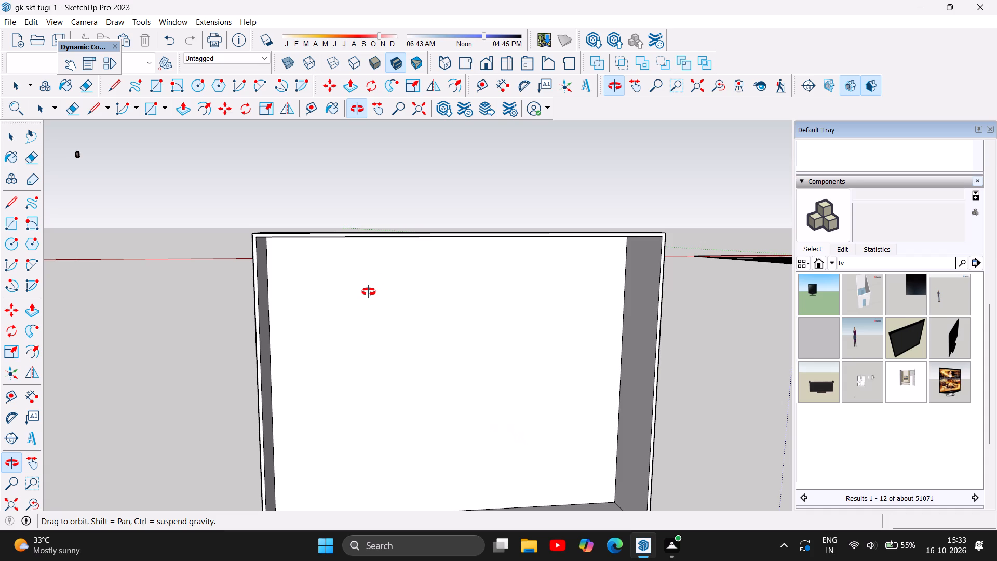
{"action": "scroll", "coordinate": [369, 291], "scroll_direction": "down", "scroll_amount": 2}
{"action": "scroll", "coordinate": [452, 393], "scroll_direction": "up", "scroll_amount": 1}
{"action": "scroll", "coordinate": [452, 393], "scroll_direction": "down", "scroll_amount": 3}
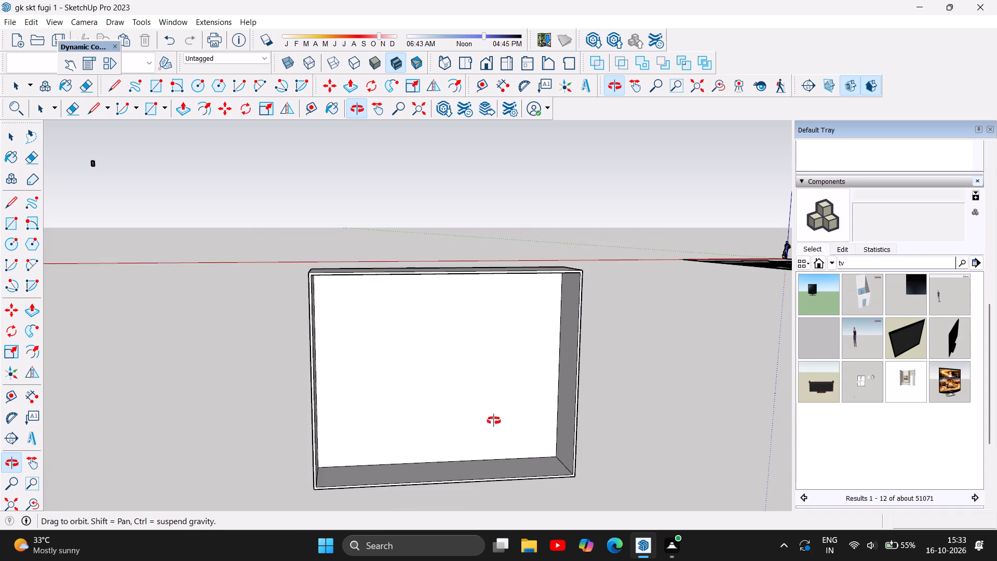
{"action": "scroll", "coordinate": [502, 432], "scroll_direction": "up", "scroll_amount": 3}
{"action": "left_click_drag", "start_coordinate": [421, 392], "coordinate": [384, 370]}
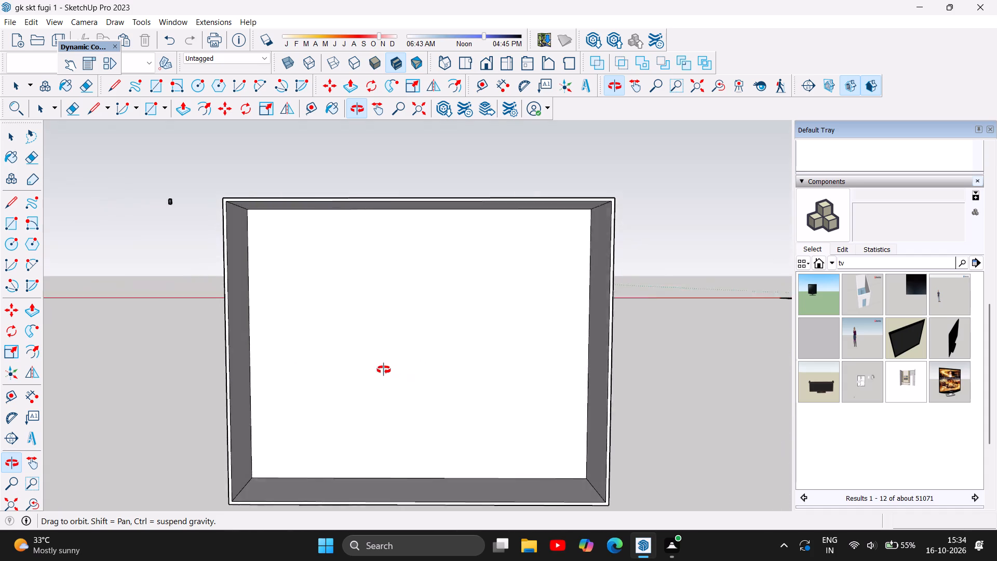
{"action": "left_click_drag", "start_coordinate": [384, 370], "coordinate": [385, 386]}
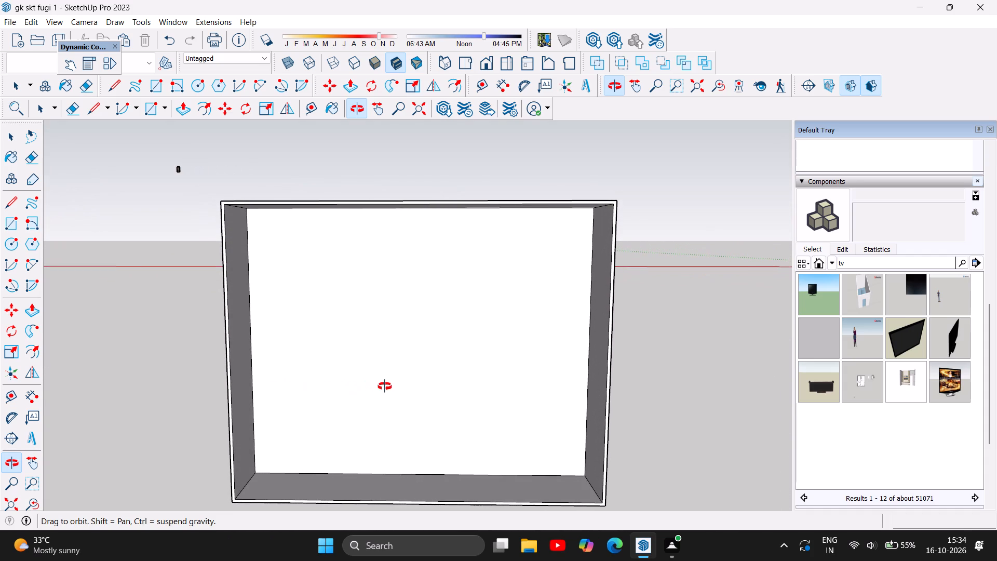
{"action": "scroll", "coordinate": [413, 380], "scroll_direction": "down", "scroll_amount": 1}
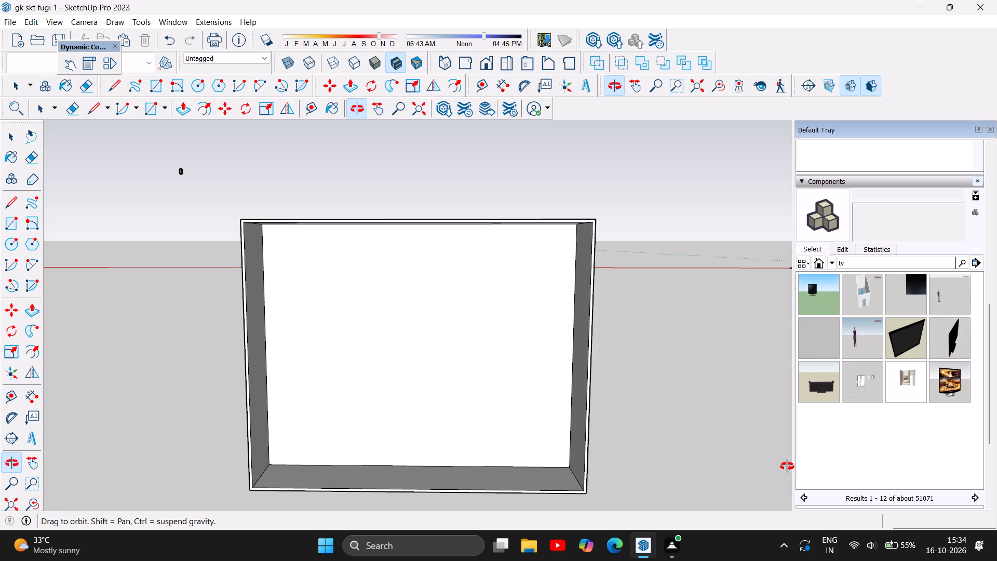
{"action": "scroll", "coordinate": [786, 470], "scroll_direction": "down", "scroll_amount": 2}
{"action": "scroll", "coordinate": [352, 298], "scroll_direction": "down", "scroll_amount": 2}
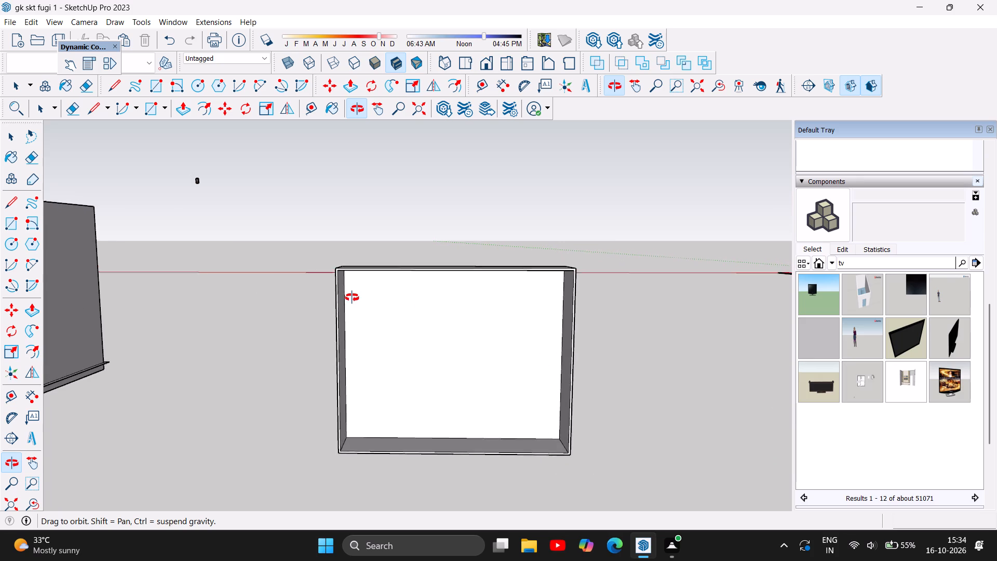
Examine the hollow cabinet's open front and interior panels head-on and at an angle.
{"action": "scroll", "coordinate": [352, 298], "scroll_direction": "down", "scroll_amount": 1}
{"action": "scroll", "coordinate": [430, 373], "scroll_direction": "up", "scroll_amount": 2}
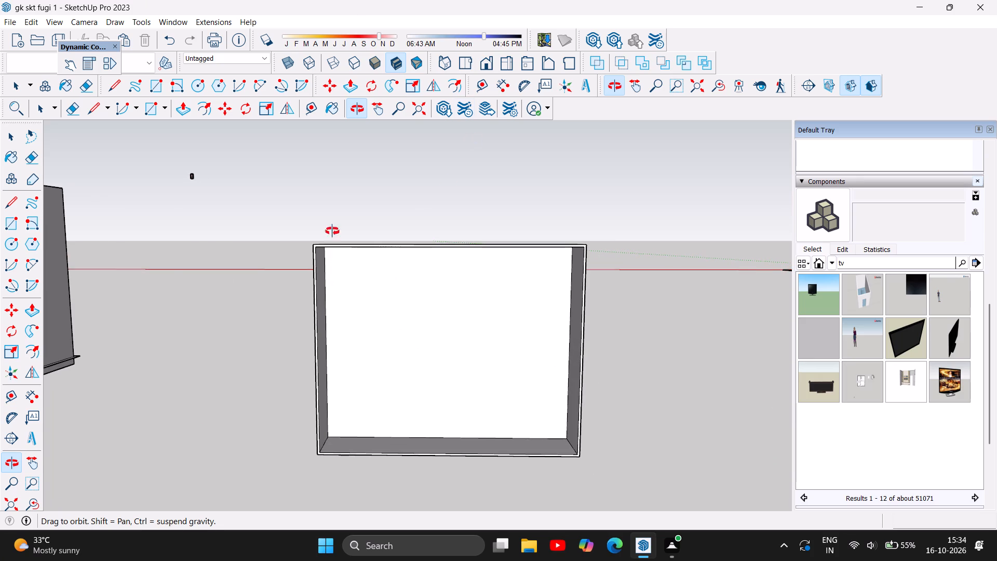
{"action": "scroll", "coordinate": [237, 324], "scroll_direction": "down", "scroll_amount": 5}
{"action": "left_click_drag", "start_coordinate": [295, 341], "coordinate": [305, 341]}
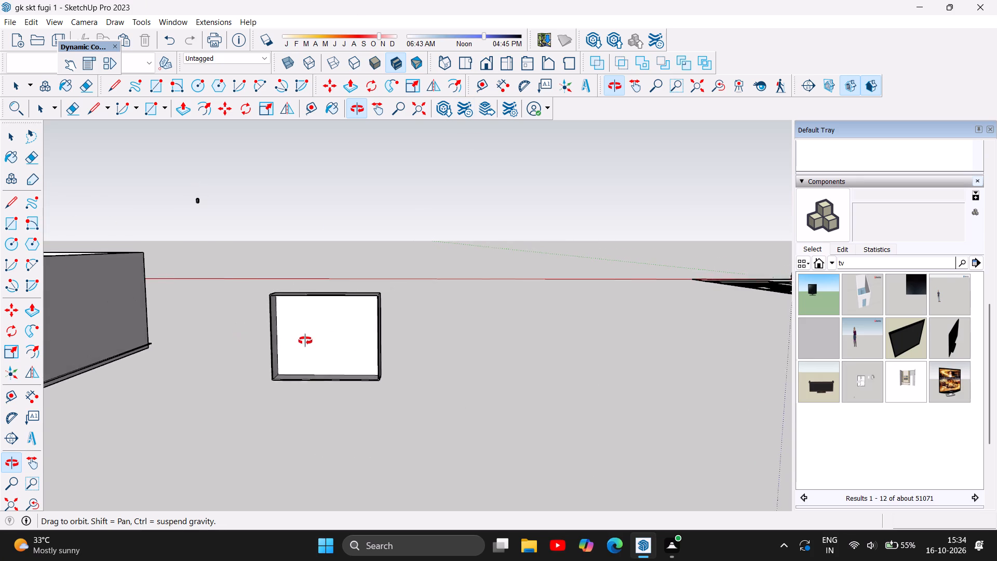
{"action": "left_click_drag", "start_coordinate": [305, 341], "coordinate": [388, 351]}
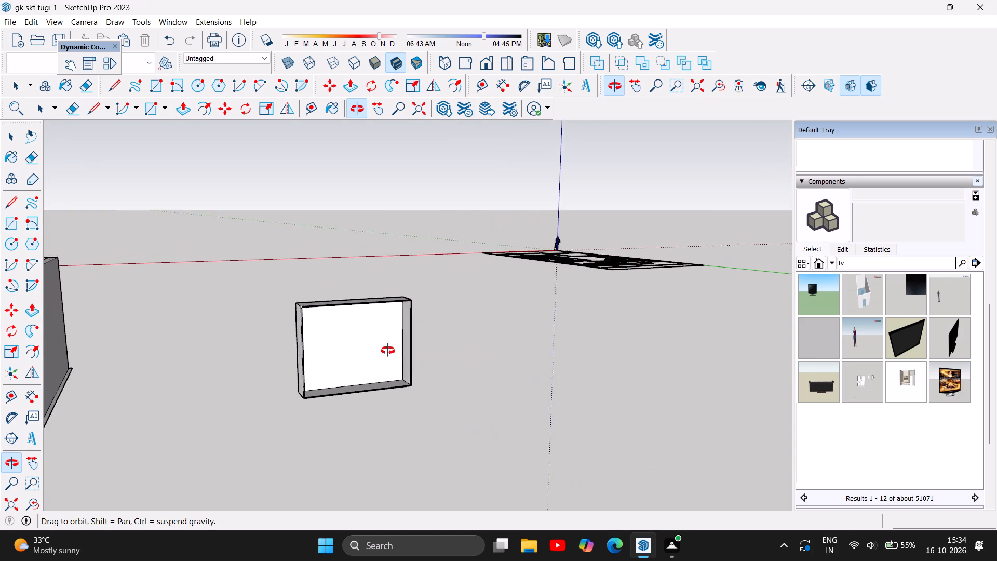
{"action": "left_click_drag", "start_coordinate": [388, 351], "coordinate": [326, 353]}
{"action": "scroll", "coordinate": [313, 337], "scroll_direction": "up", "scroll_amount": 4}
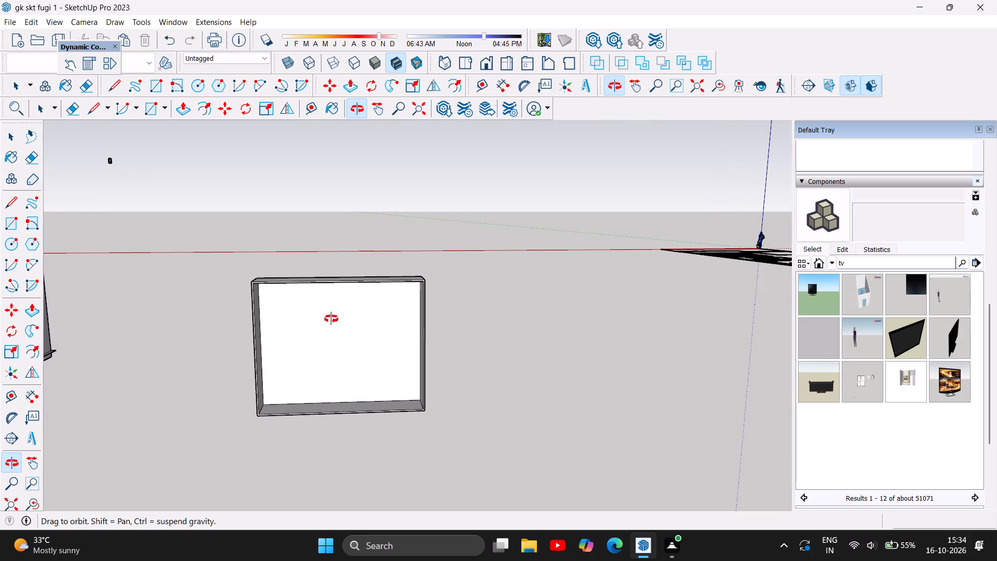
{"action": "scroll", "coordinate": [350, 325], "scroll_direction": "up", "scroll_amount": 4}
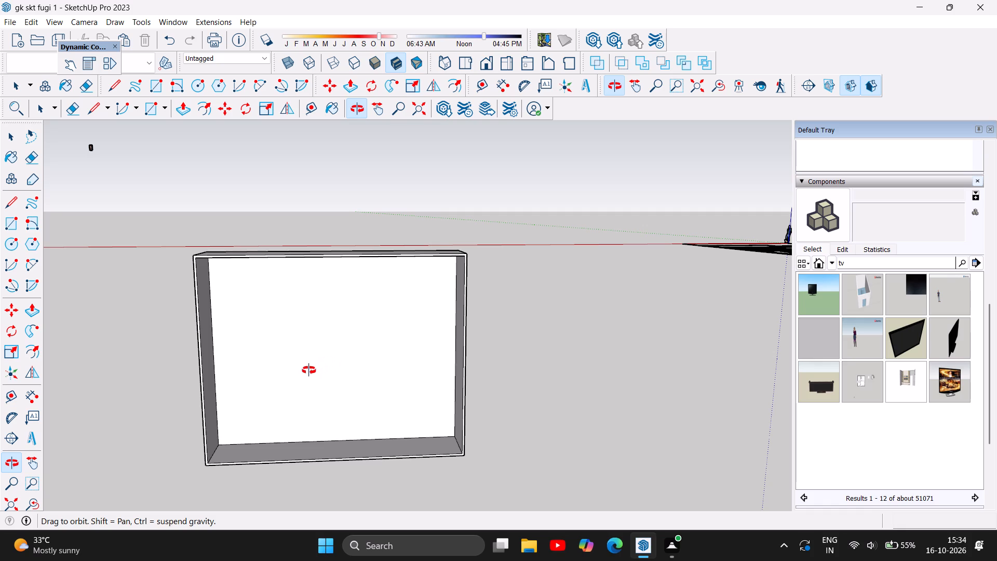
{"action": "scroll", "coordinate": [289, 274], "scroll_direction": "up", "scroll_amount": 2}
{"action": "scroll", "coordinate": [217, 344], "scroll_direction": "up", "scroll_amount": 2}
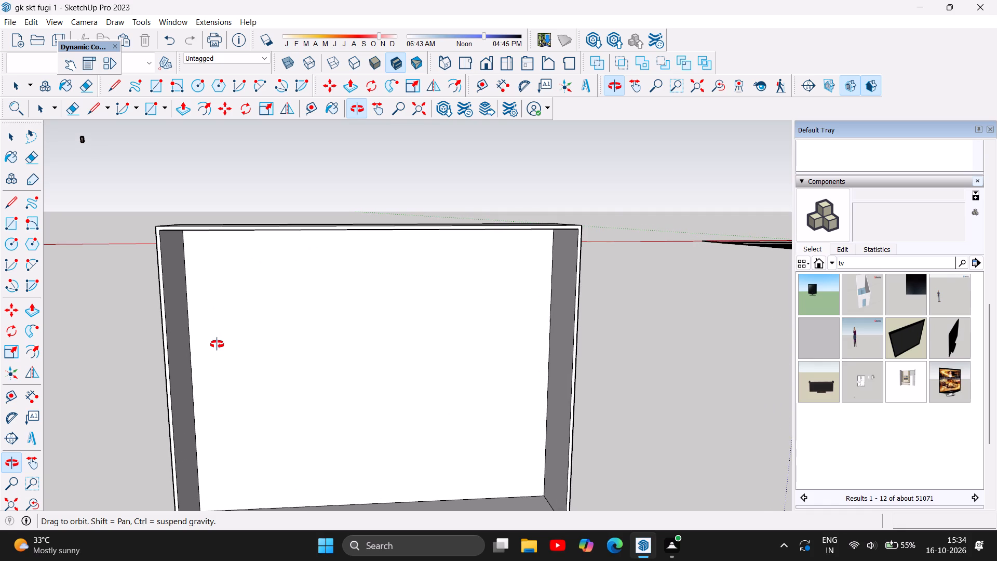
{"action": "scroll", "coordinate": [226, 250], "scroll_direction": "down", "scroll_amount": 2}
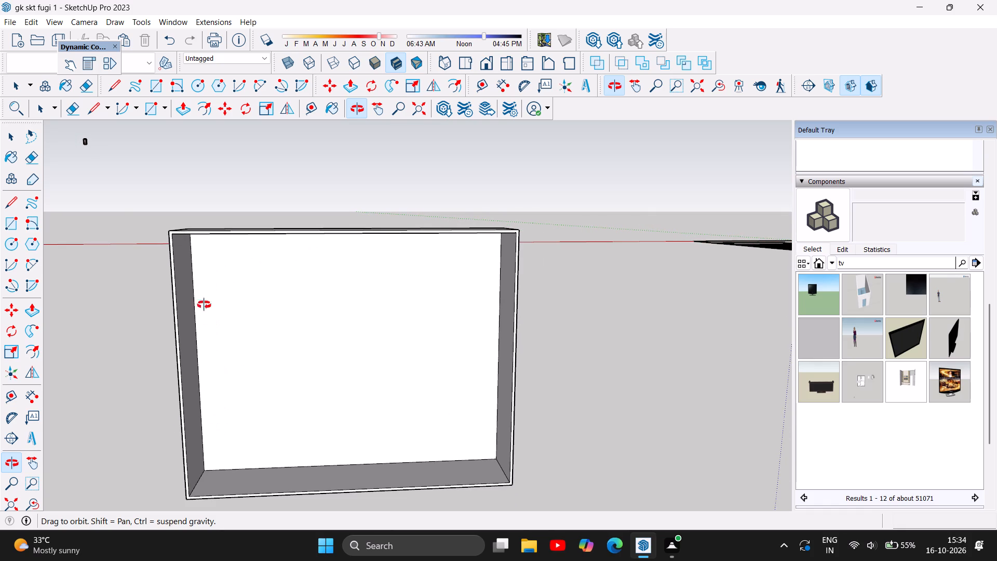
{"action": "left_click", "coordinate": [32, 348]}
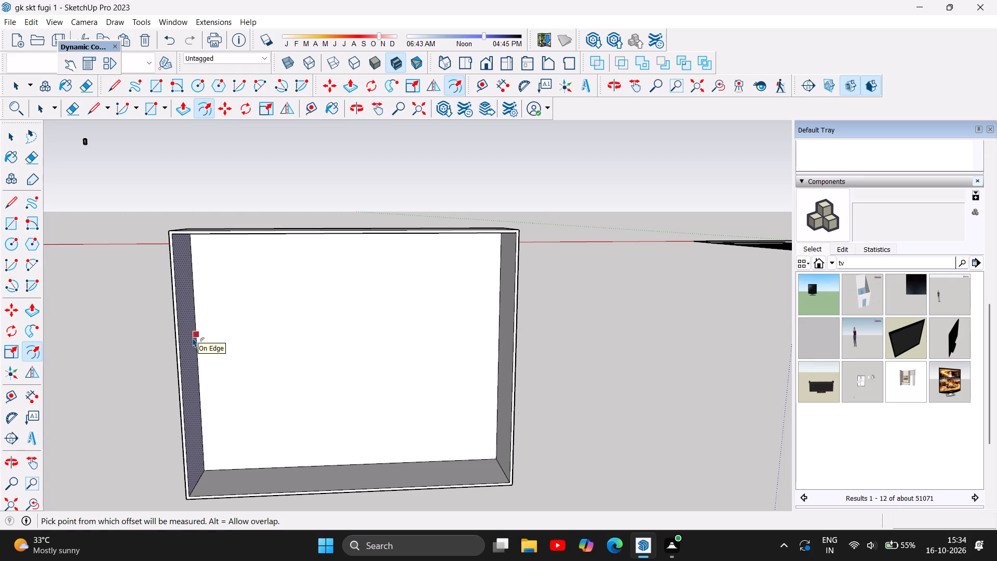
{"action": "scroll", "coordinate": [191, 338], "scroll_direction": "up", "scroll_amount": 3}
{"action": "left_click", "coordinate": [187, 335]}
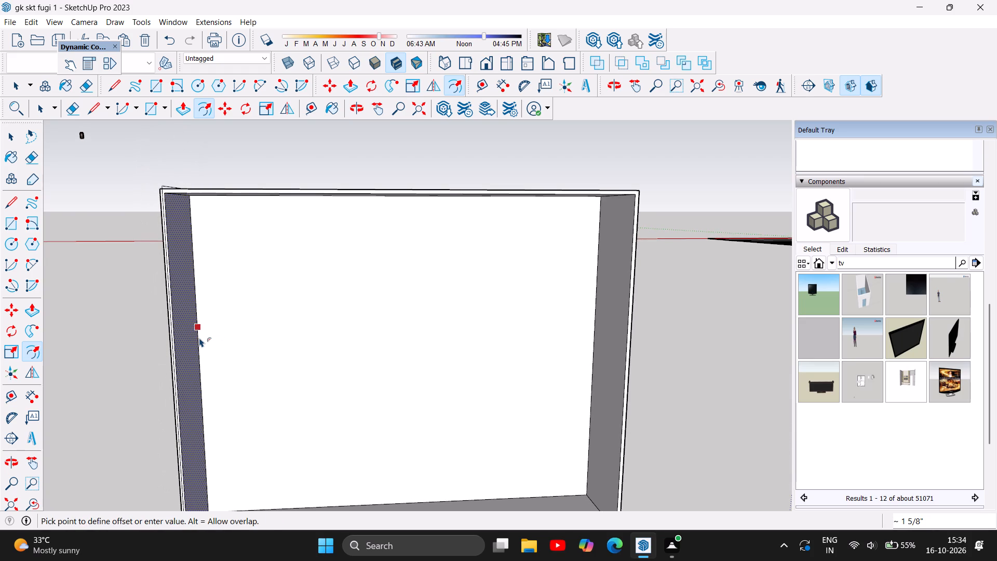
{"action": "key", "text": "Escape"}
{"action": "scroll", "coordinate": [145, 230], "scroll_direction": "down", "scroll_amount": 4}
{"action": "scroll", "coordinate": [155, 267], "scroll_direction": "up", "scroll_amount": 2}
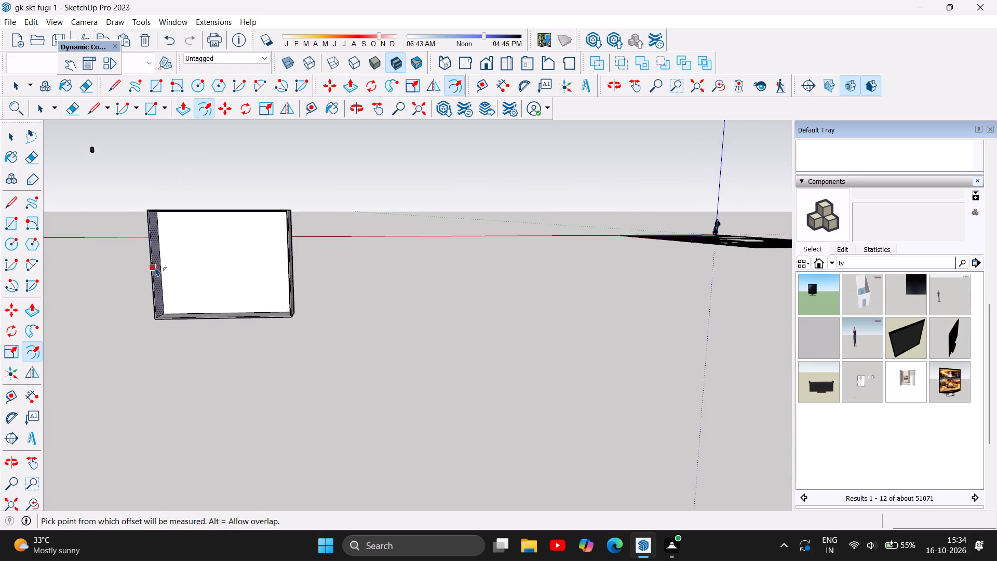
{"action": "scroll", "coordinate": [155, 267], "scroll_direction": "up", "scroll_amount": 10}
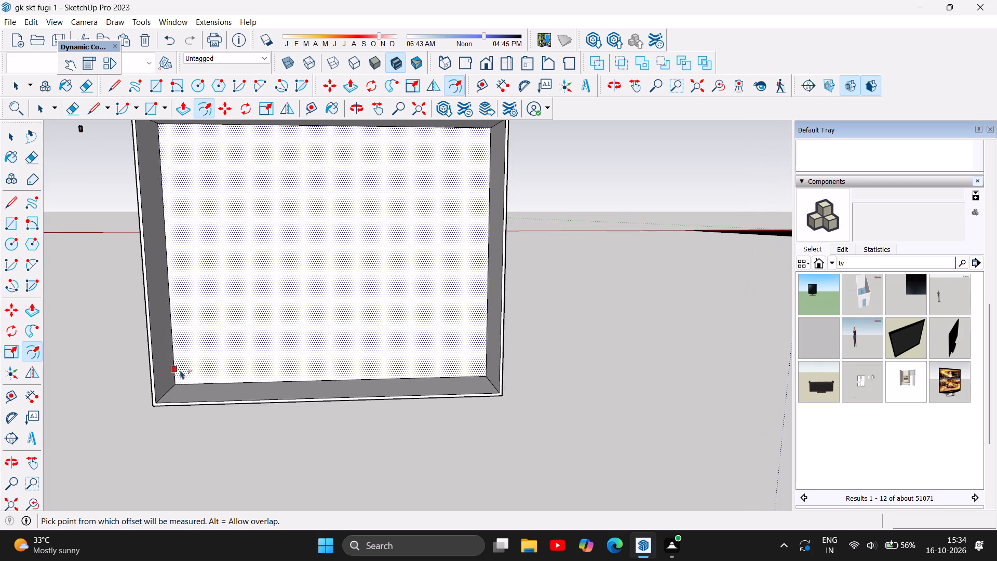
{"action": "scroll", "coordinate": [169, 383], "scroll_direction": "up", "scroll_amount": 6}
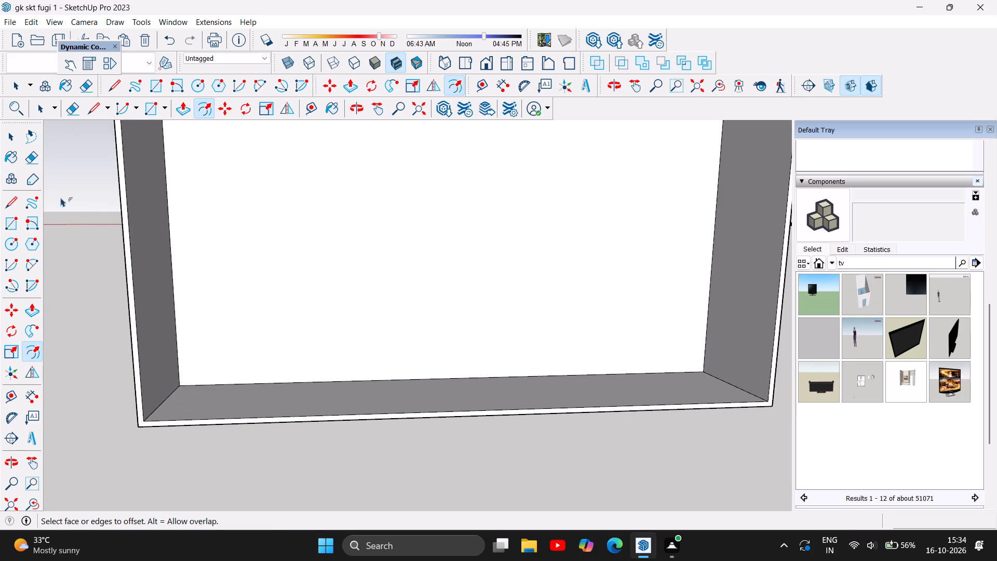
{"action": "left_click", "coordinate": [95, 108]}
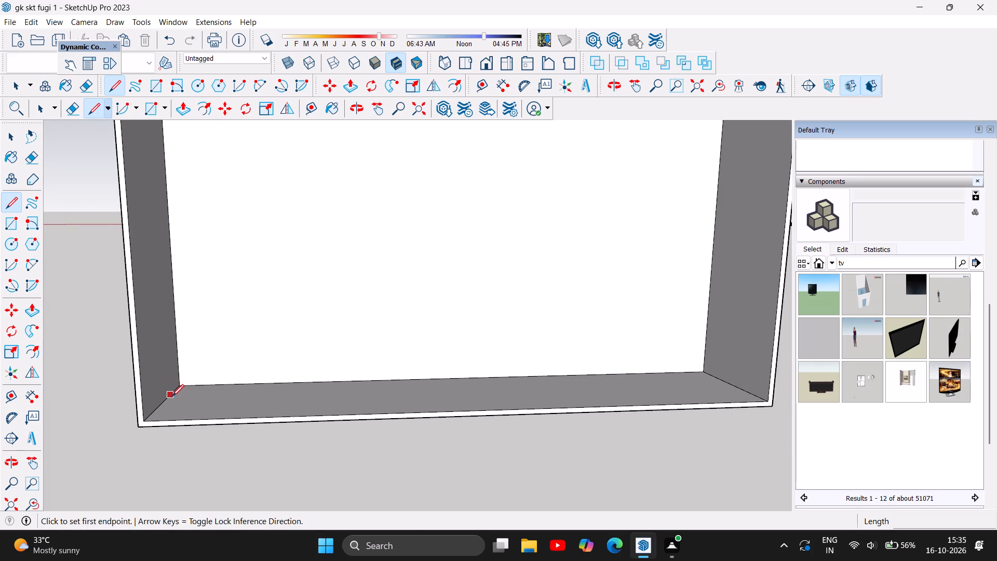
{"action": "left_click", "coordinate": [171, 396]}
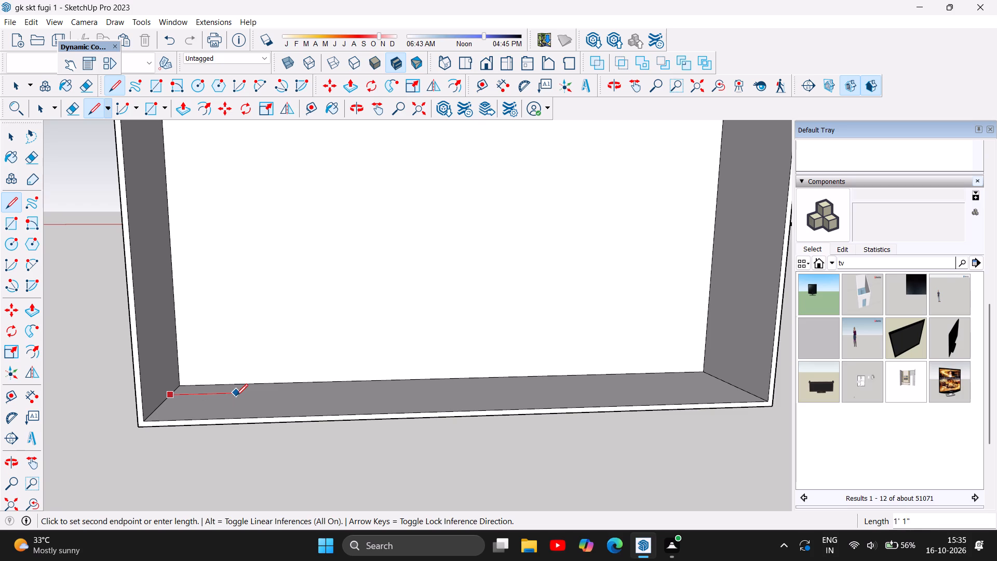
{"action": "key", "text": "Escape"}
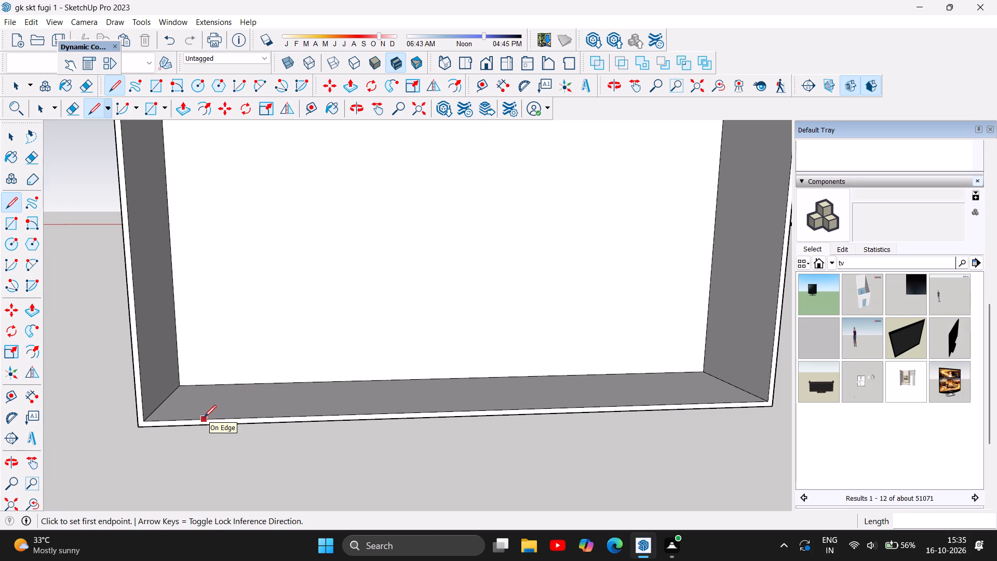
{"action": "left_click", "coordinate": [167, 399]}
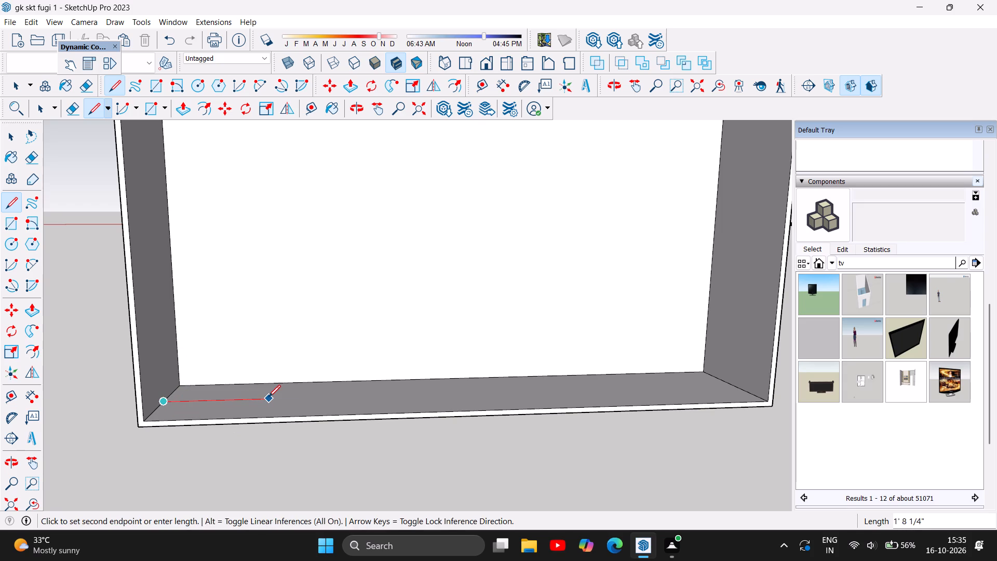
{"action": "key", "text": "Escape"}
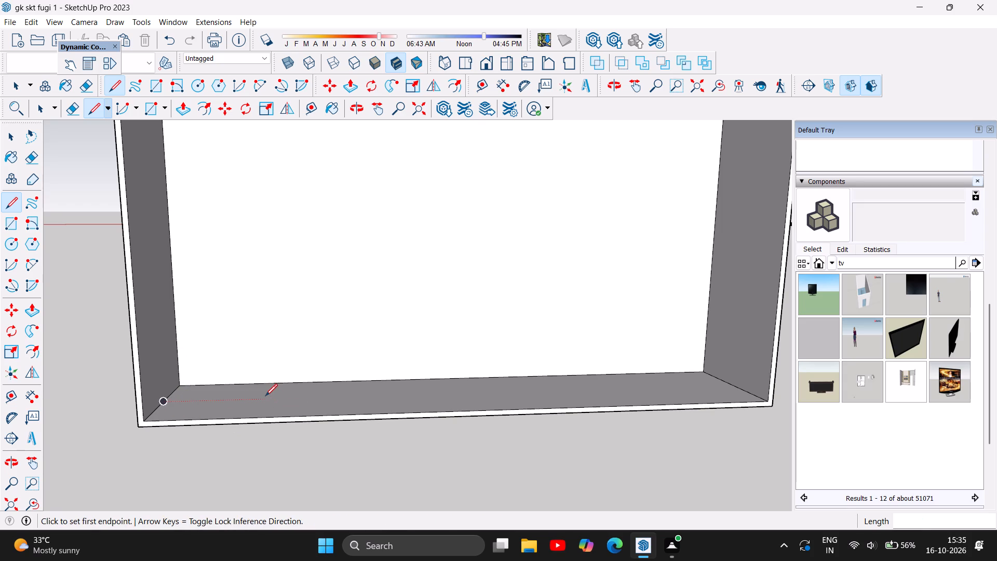
Place a Tape Measure guide along the bottom panel's left inner edge, 9' 10" from its right inner edge.
{"action": "key", "text": "t"}
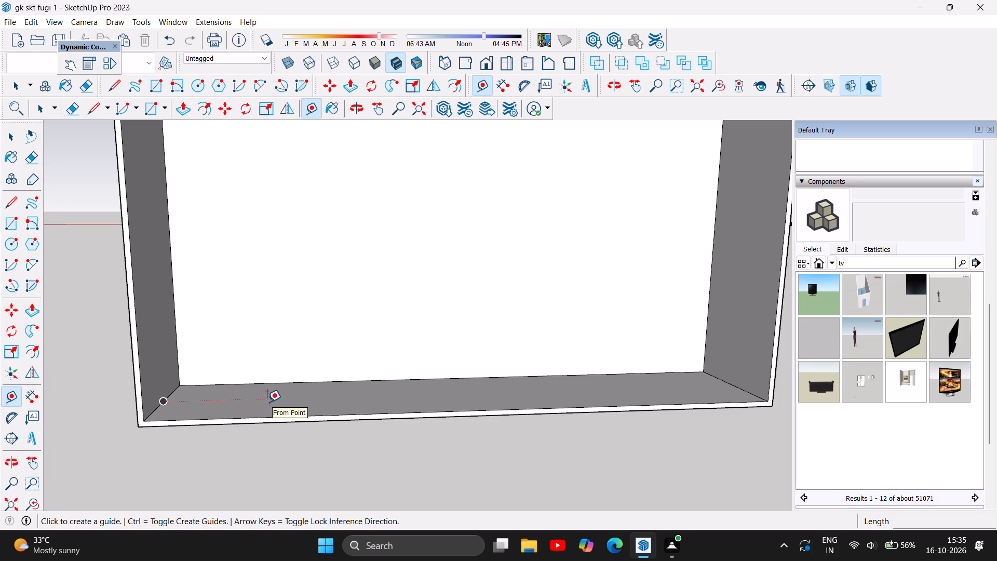
{"action": "type", "text": "30"}
{"action": "key", "text": "Return"}
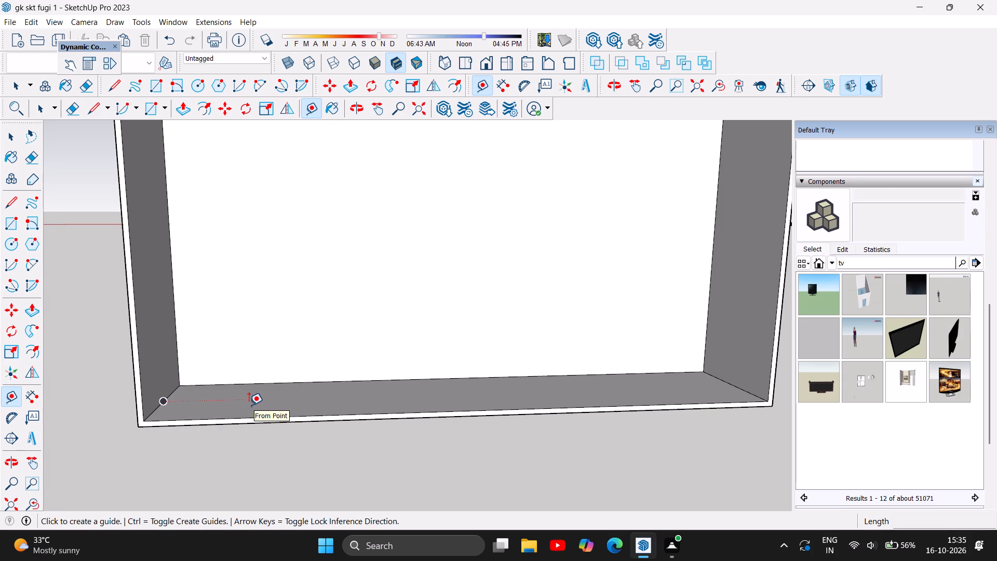
{"action": "type", "text": "30"}
{"action": "key", "text": "Return"}
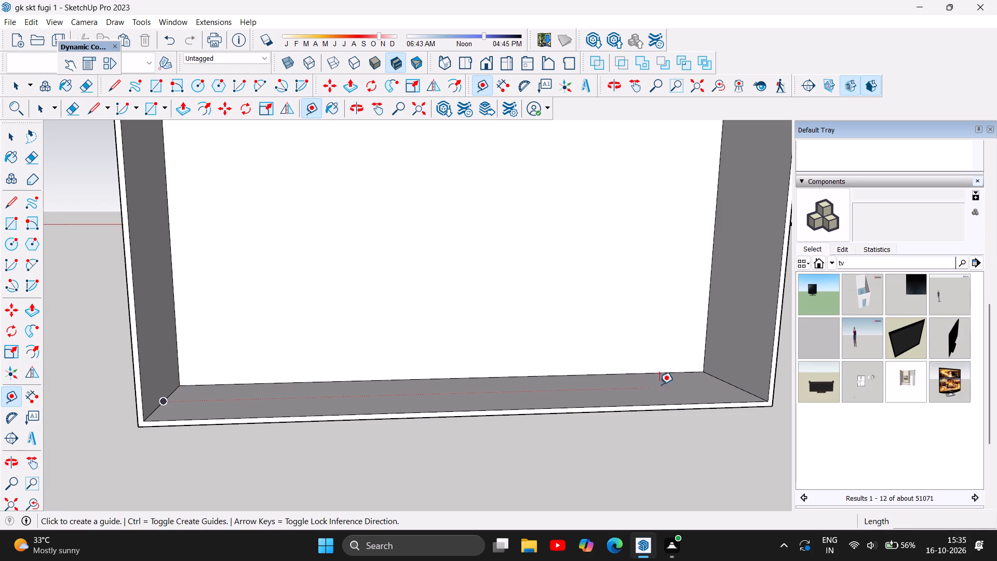
{"action": "left_click", "coordinate": [730, 383]}
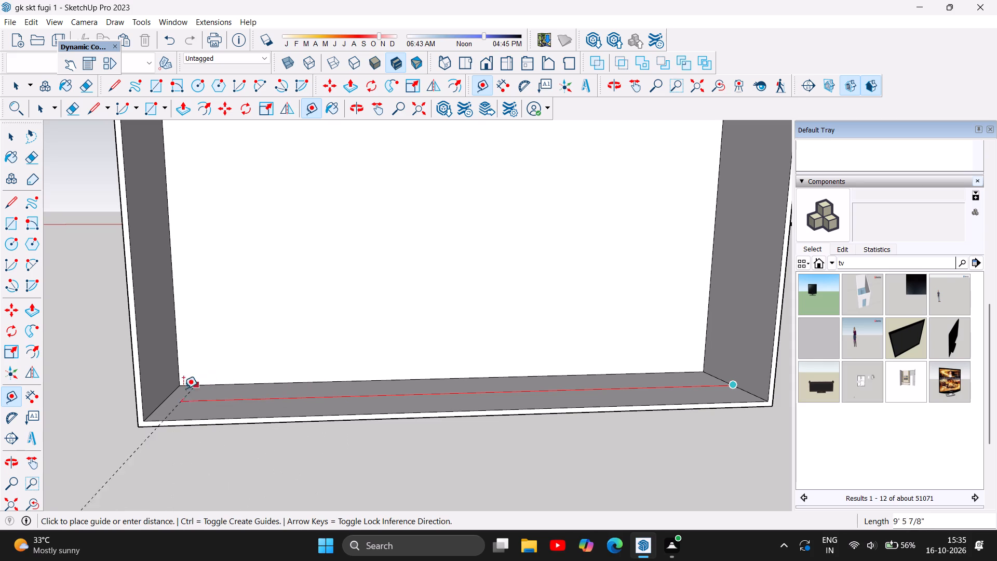
{"action": "left_click", "coordinate": [168, 396]}
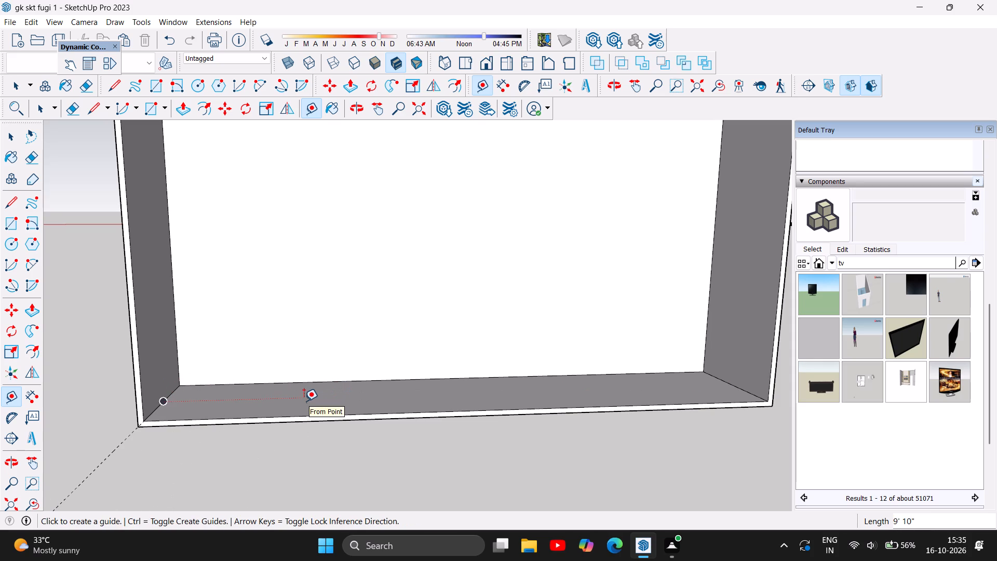
Place a front-to-back guide across the cabinet's bottom panel, 30" from the left inner edge.
{"action": "left_click", "coordinate": [161, 402]}
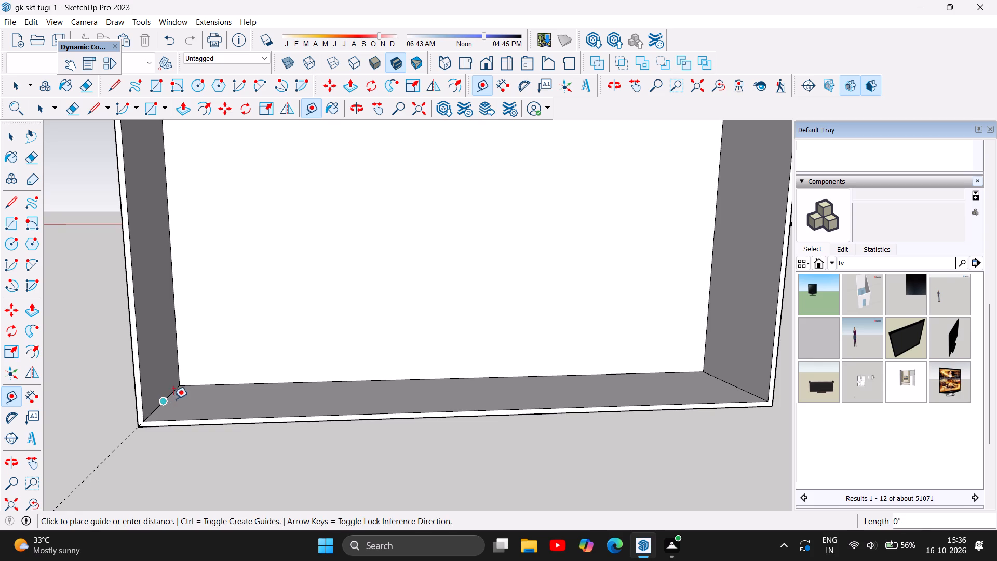
{"action": "scroll", "coordinate": [226, 405], "scroll_direction": "down", "scroll_amount": 2}
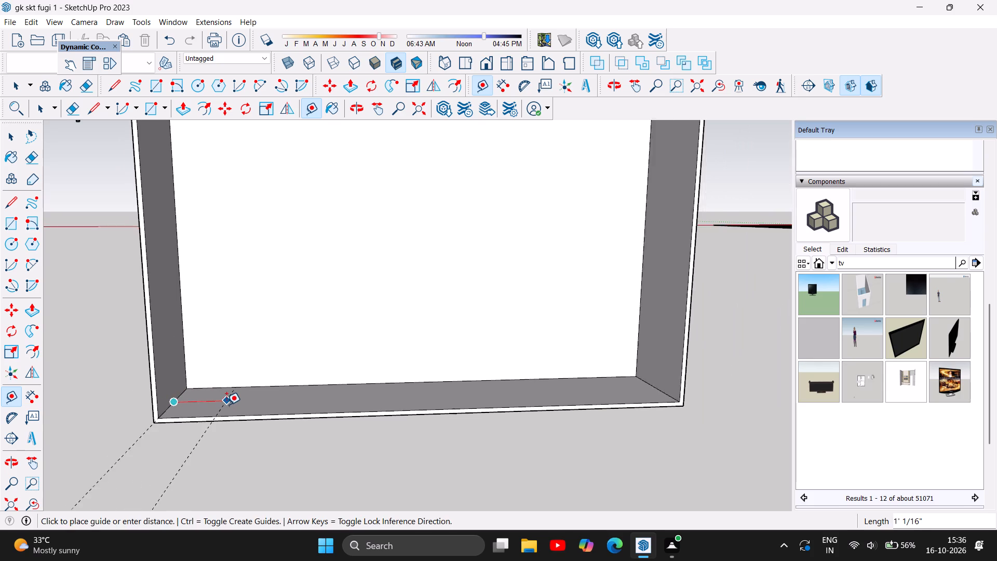
{"action": "scroll", "coordinate": [226, 405], "scroll_direction": "down", "scroll_amount": 2}
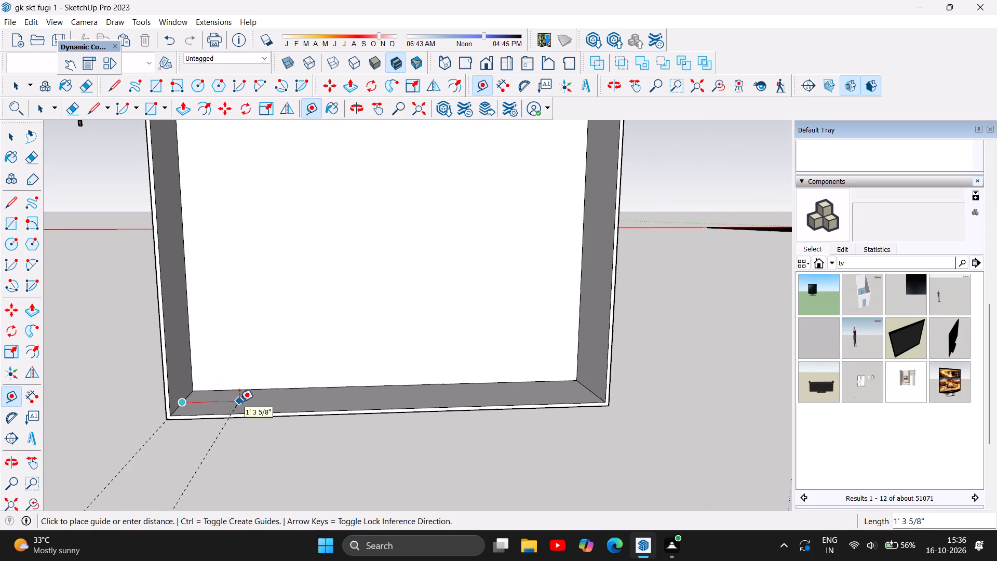
{"action": "type", "text": "30"}
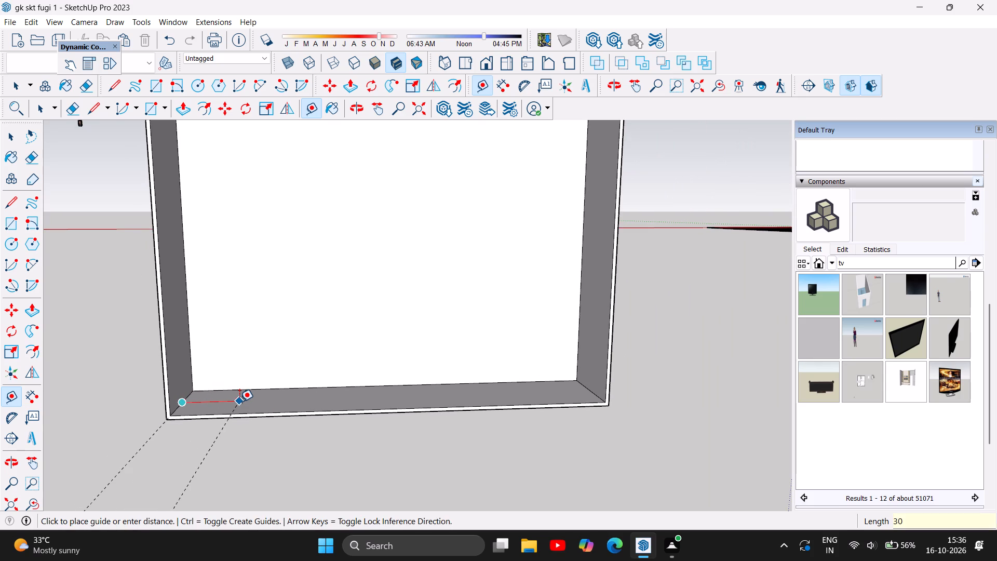
{"action": "key", "text": "Return"}
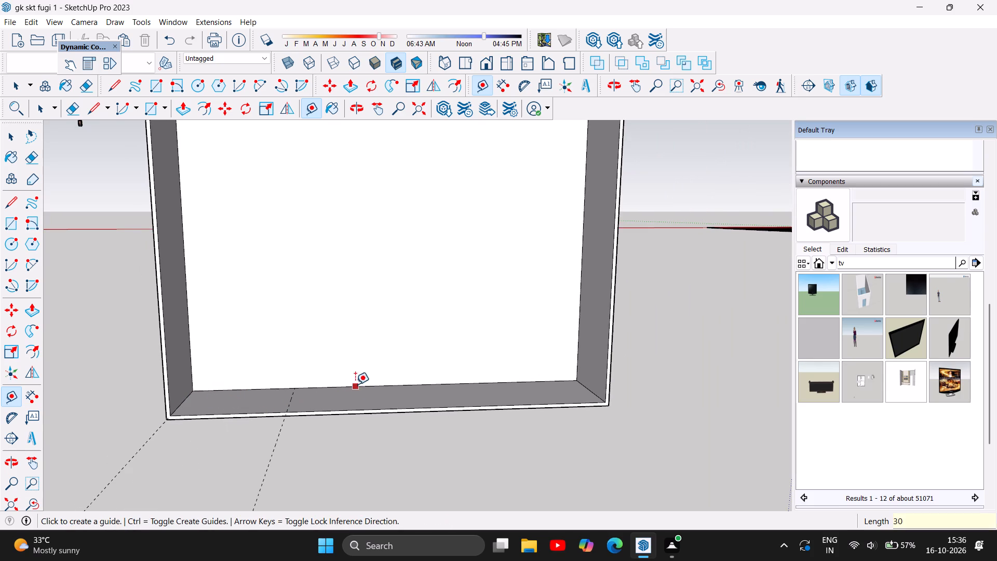
Mark a guide point on the bottom panel 0.5" to the right of the 30" guide.
{"action": "scroll", "coordinate": [361, 519], "scroll_direction": "down", "scroll_amount": 2}
{"action": "scroll", "coordinate": [286, 453], "scroll_direction": "down", "scroll_amount": 4}
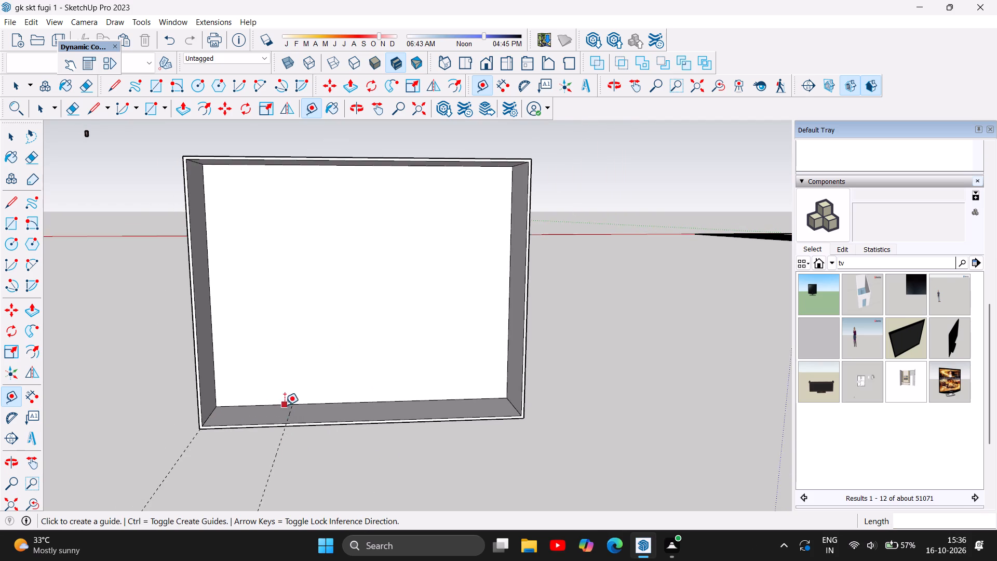
{"action": "scroll", "coordinate": [285, 405], "scroll_direction": "up", "scroll_amount": 5}
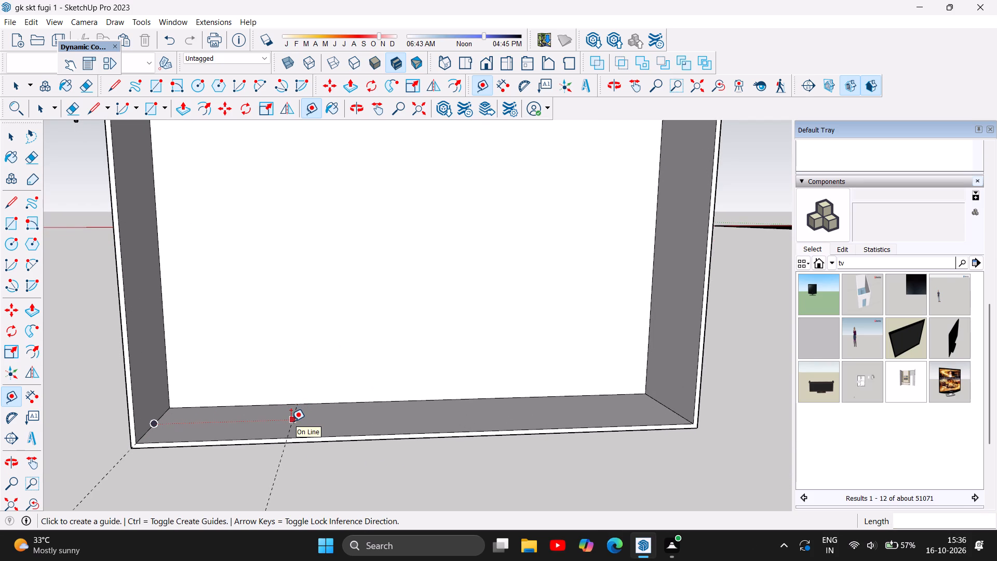
{"action": "left_click", "coordinate": [291, 421]}
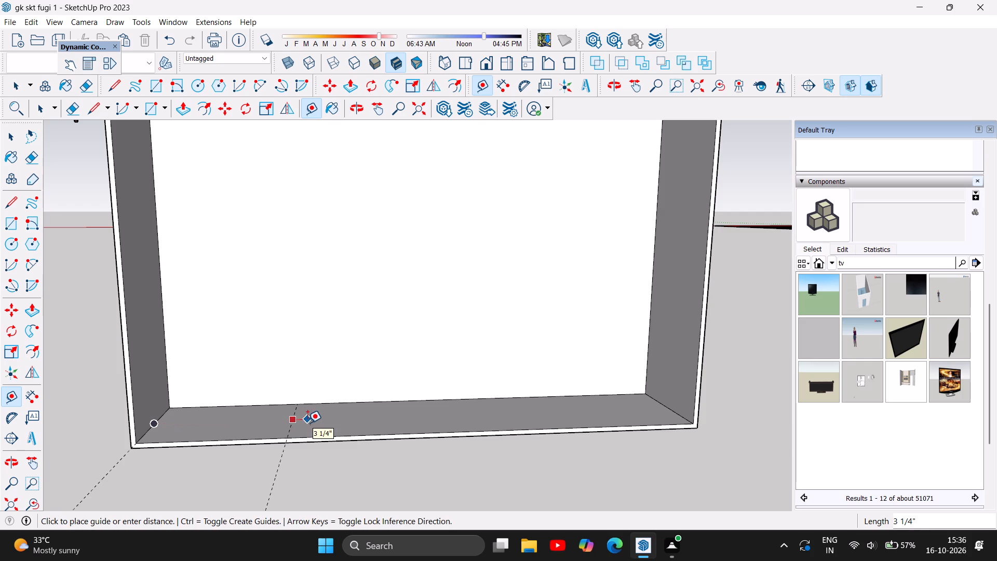
{"action": "type", "text": "0."}
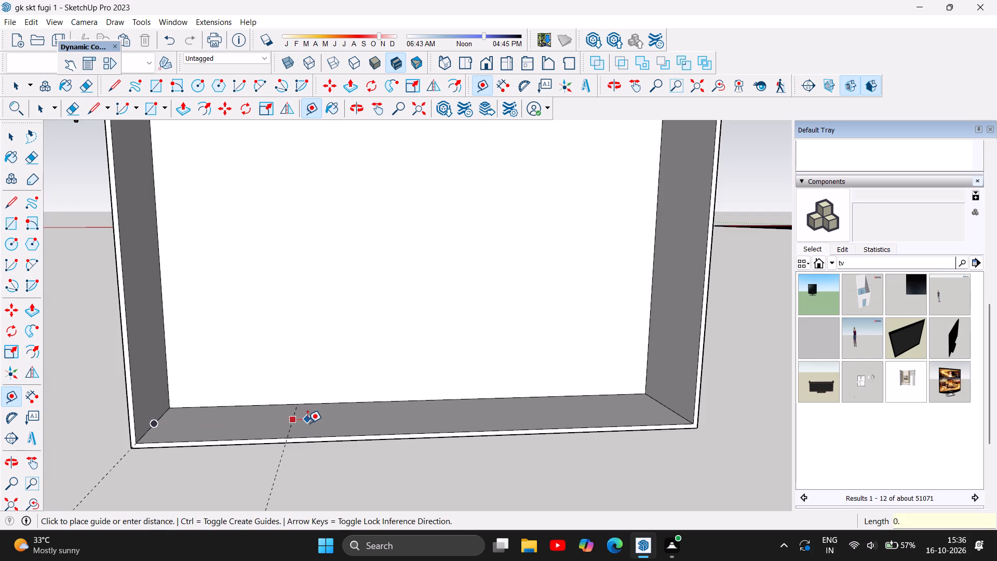
{"action": "key", "text": "5"}
{"action": "key", "text": "Return"}
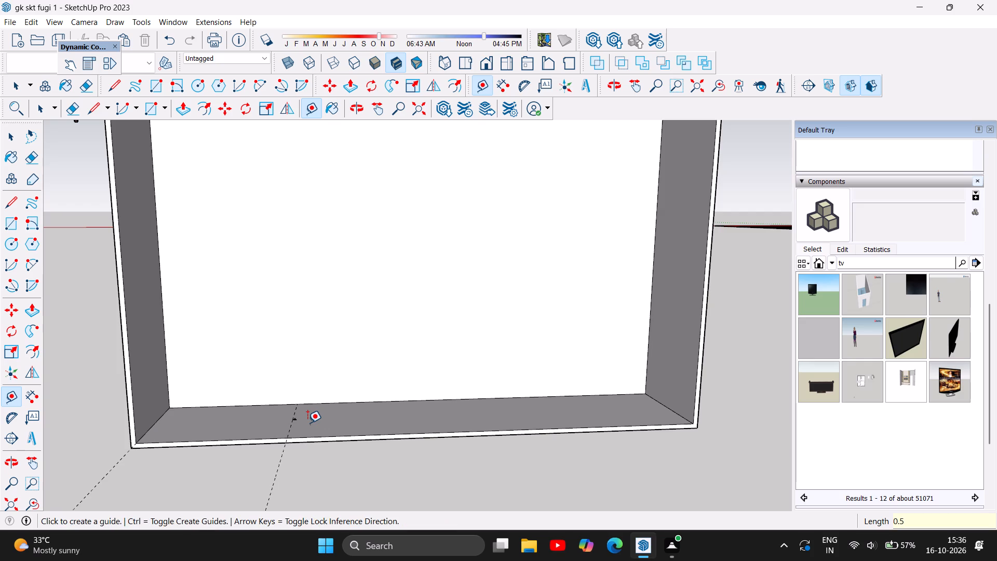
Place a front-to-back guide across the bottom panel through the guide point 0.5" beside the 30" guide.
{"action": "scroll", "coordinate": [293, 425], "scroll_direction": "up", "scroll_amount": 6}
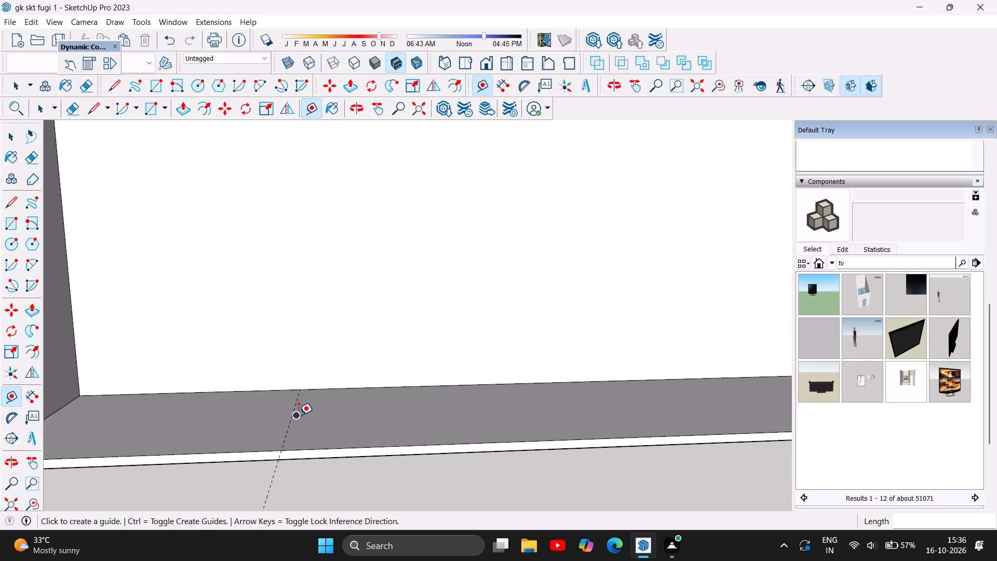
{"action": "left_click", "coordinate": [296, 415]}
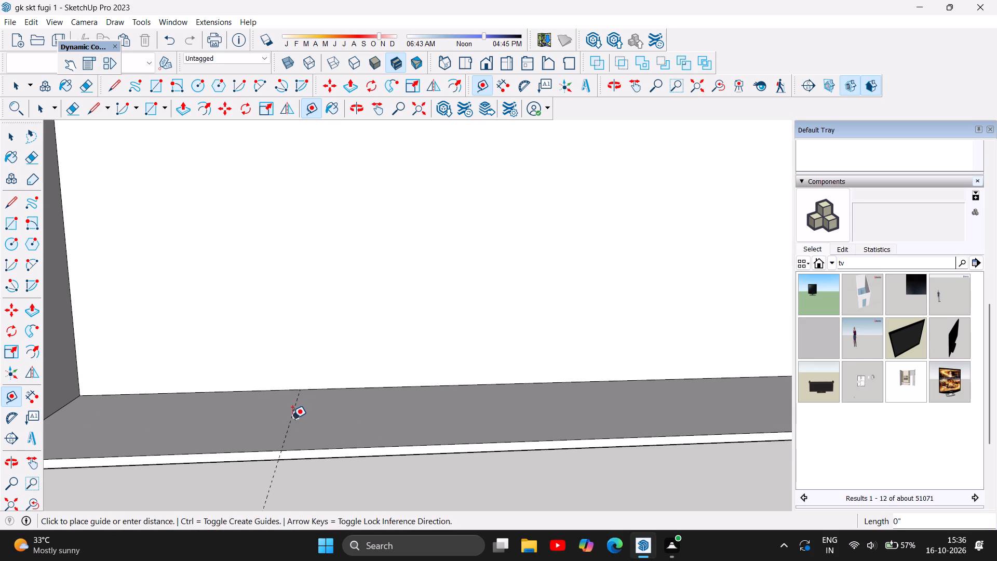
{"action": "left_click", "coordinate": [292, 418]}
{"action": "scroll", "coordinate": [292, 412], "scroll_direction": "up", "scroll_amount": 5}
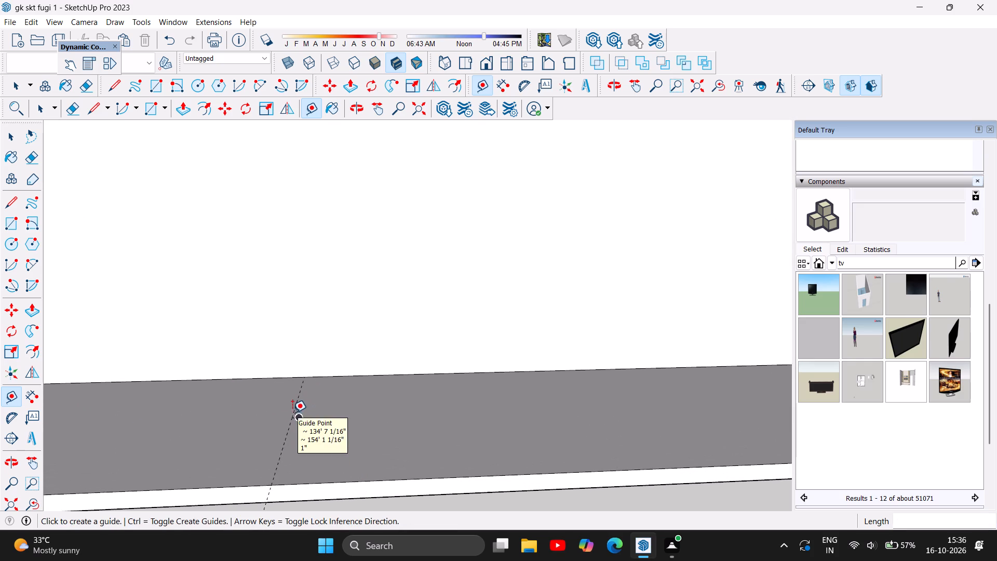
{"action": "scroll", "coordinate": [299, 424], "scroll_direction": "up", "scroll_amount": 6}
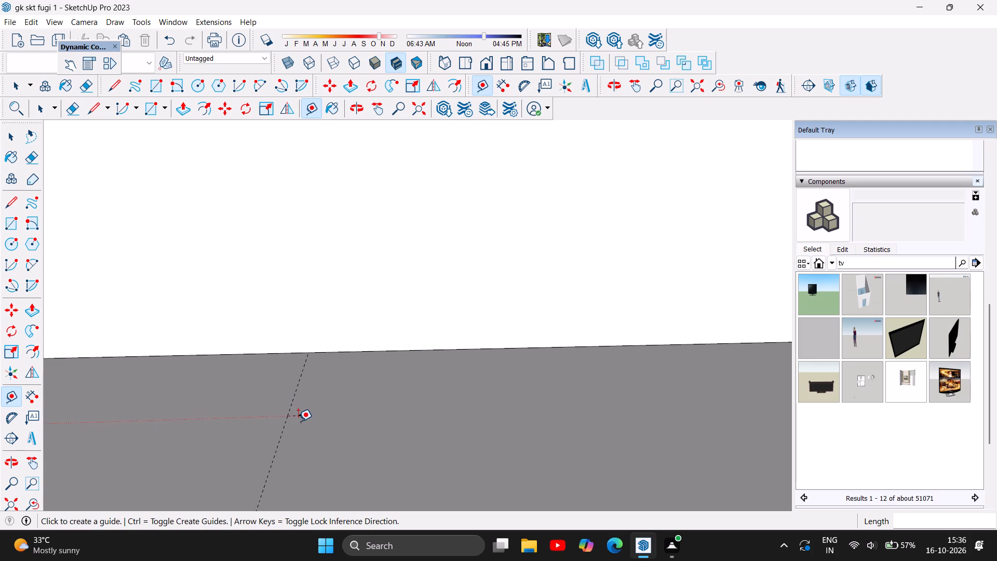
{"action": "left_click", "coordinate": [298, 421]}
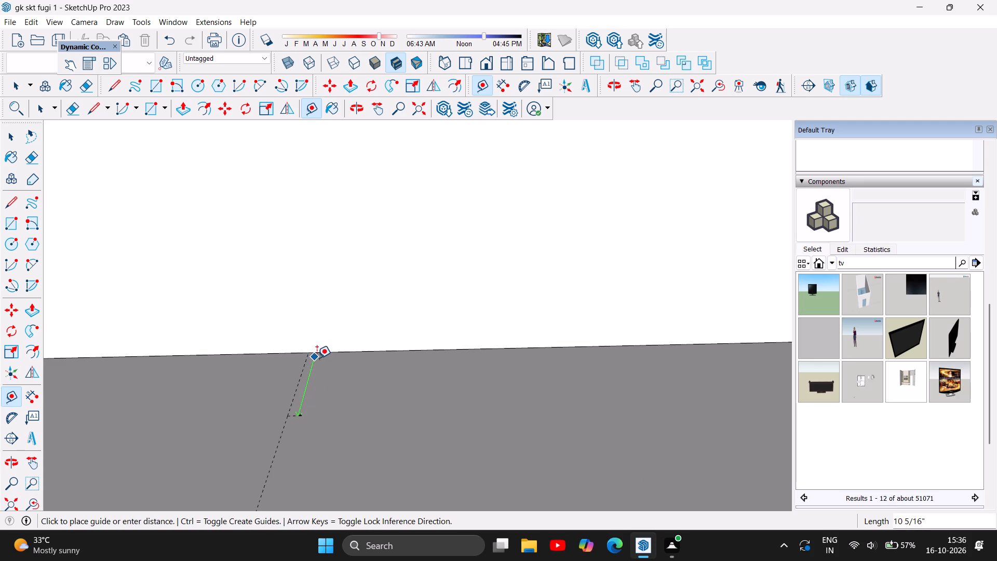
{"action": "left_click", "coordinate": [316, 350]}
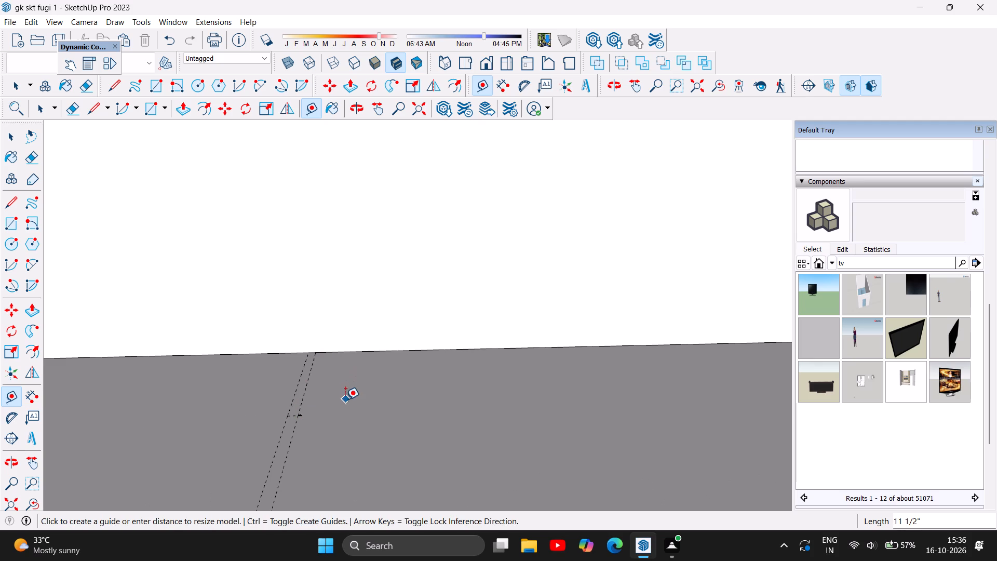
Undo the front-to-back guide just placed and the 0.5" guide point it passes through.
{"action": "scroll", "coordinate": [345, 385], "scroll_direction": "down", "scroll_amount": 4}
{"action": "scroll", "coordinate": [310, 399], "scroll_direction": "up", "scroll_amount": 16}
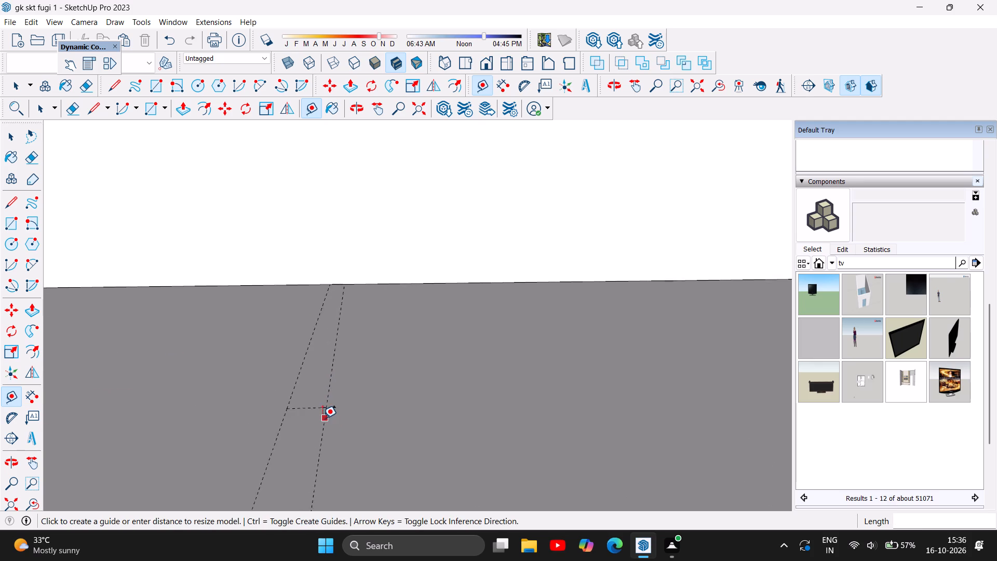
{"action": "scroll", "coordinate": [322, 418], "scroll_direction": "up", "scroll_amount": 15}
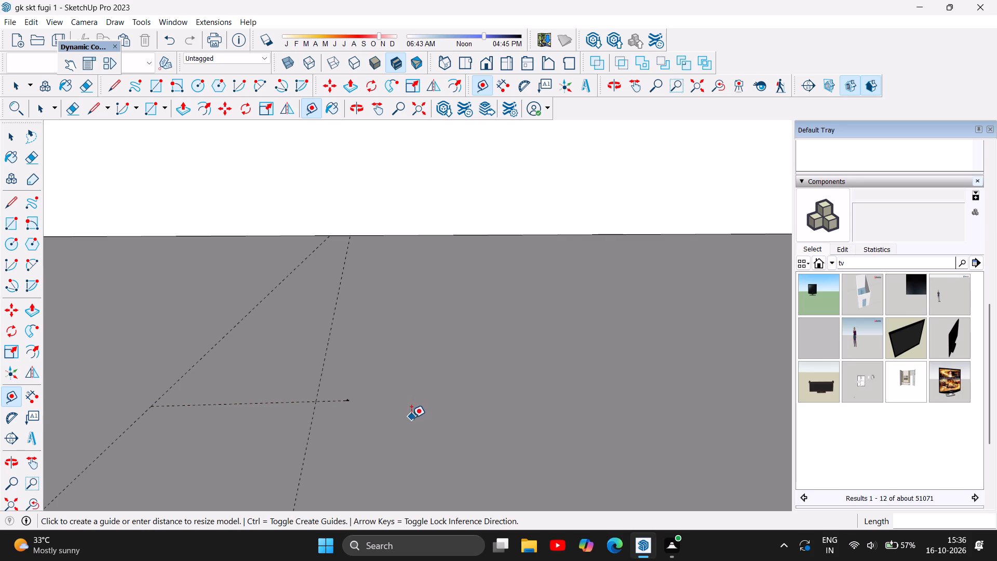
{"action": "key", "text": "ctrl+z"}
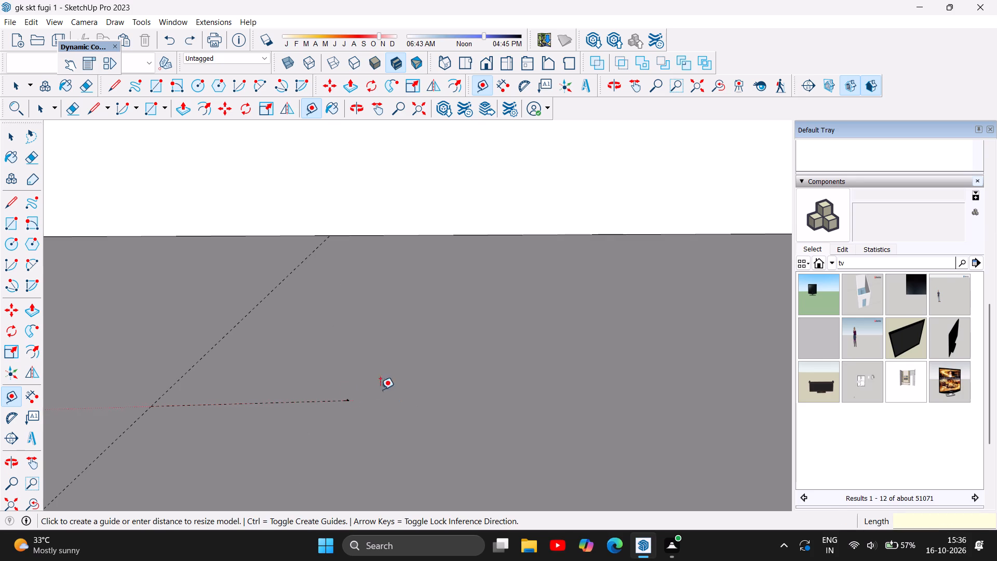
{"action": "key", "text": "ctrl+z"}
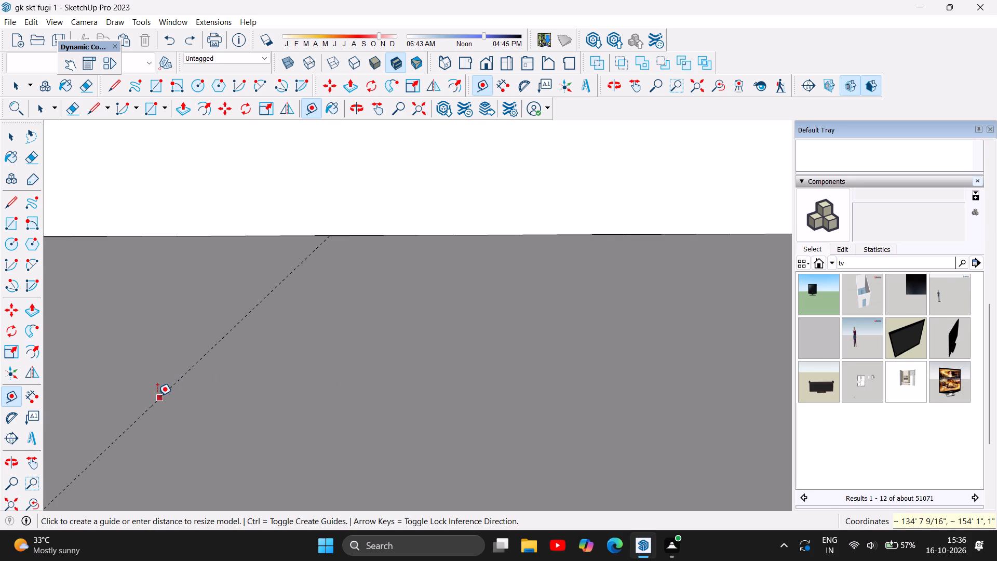
Place a parallel Tape Measure guide on the bottom panel 0.5" to the right of the 30" guide.
{"action": "left_click", "coordinate": [157, 396]}
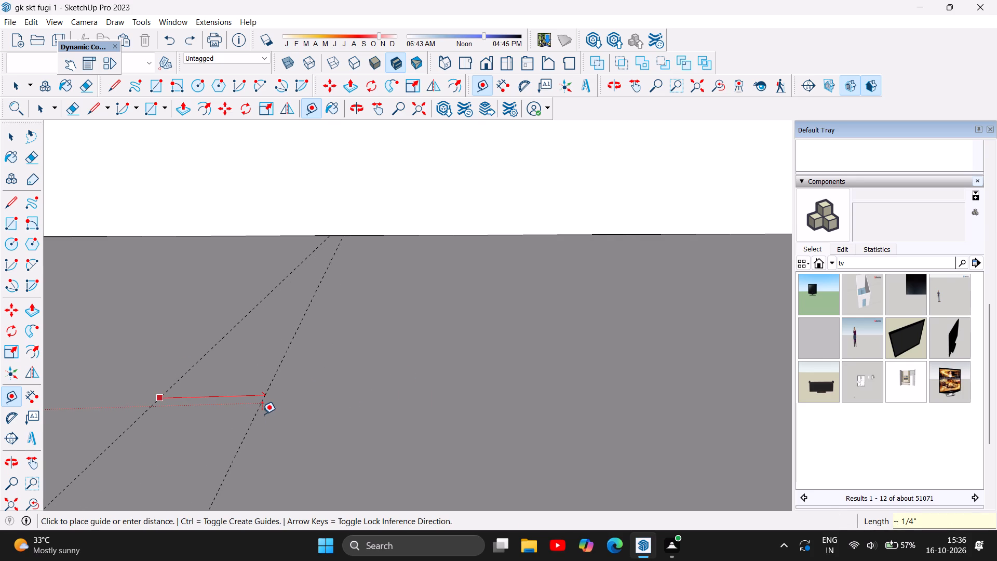
{"action": "type", "text": "0.5"}
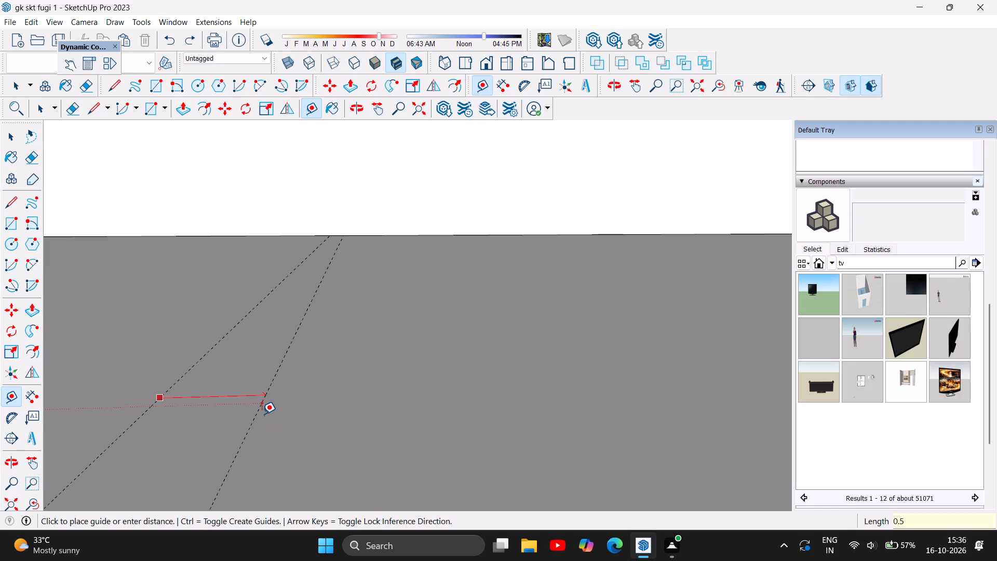
{"action": "key", "text": "Return"}
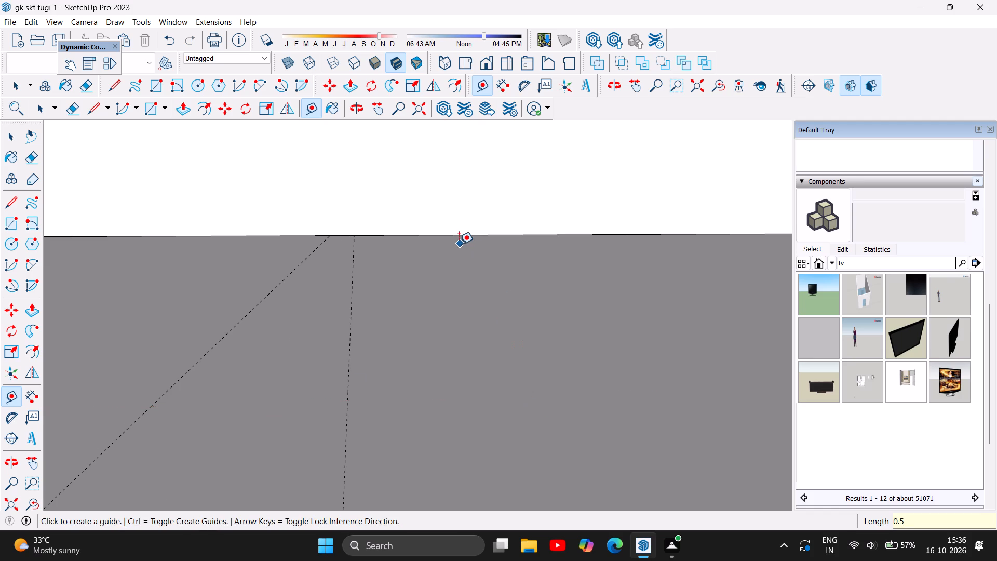
Mark a guide point on the bottom panel 18" to the right of the second guide of the 0.5" pair.
{"action": "scroll", "coordinate": [459, 244], "scroll_direction": "down", "scroll_amount": 5}
{"action": "scroll", "coordinate": [241, 327], "scroll_direction": "down", "scroll_amount": 5}
{"action": "scroll", "coordinate": [274, 294], "scroll_direction": "down", "scroll_amount": 6}
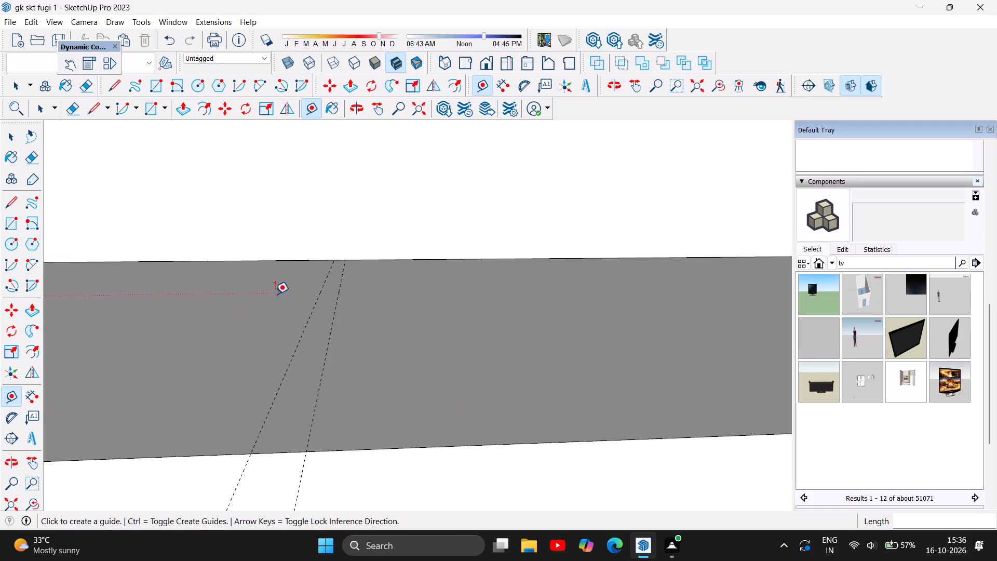
{"action": "scroll", "coordinate": [281, 296], "scroll_direction": "down", "scroll_amount": 6}
{"action": "scroll", "coordinate": [325, 324], "scroll_direction": "down", "scroll_amount": 7}
{"action": "scroll", "coordinate": [375, 395], "scroll_direction": "down", "scroll_amount": 7}
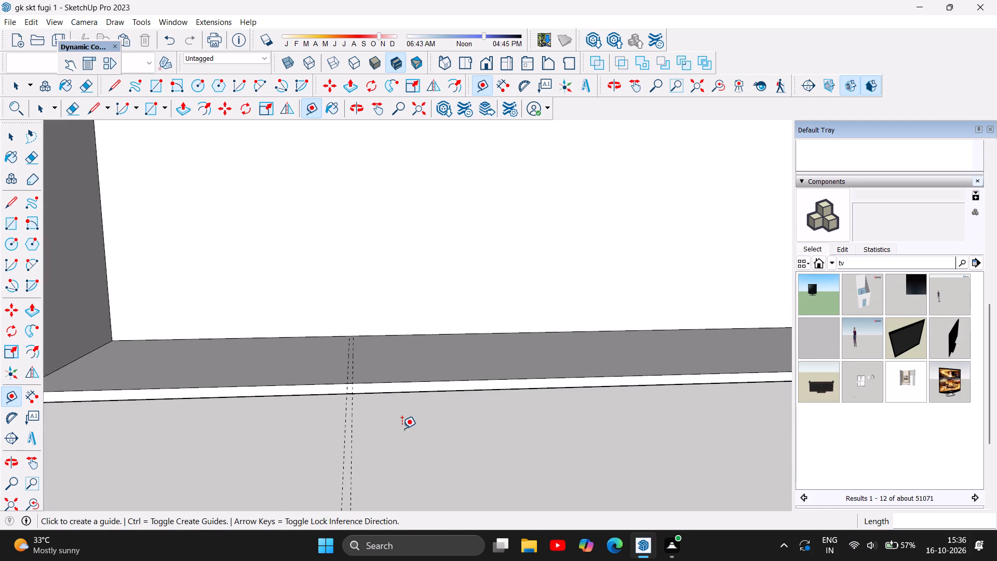
{"action": "scroll", "coordinate": [402, 431], "scroll_direction": "down", "scroll_amount": 6}
{"action": "scroll", "coordinate": [380, 363], "scroll_direction": "up", "scroll_amount": 5}
{"action": "scroll", "coordinate": [382, 428], "scroll_direction": "up", "scroll_amount": 2}
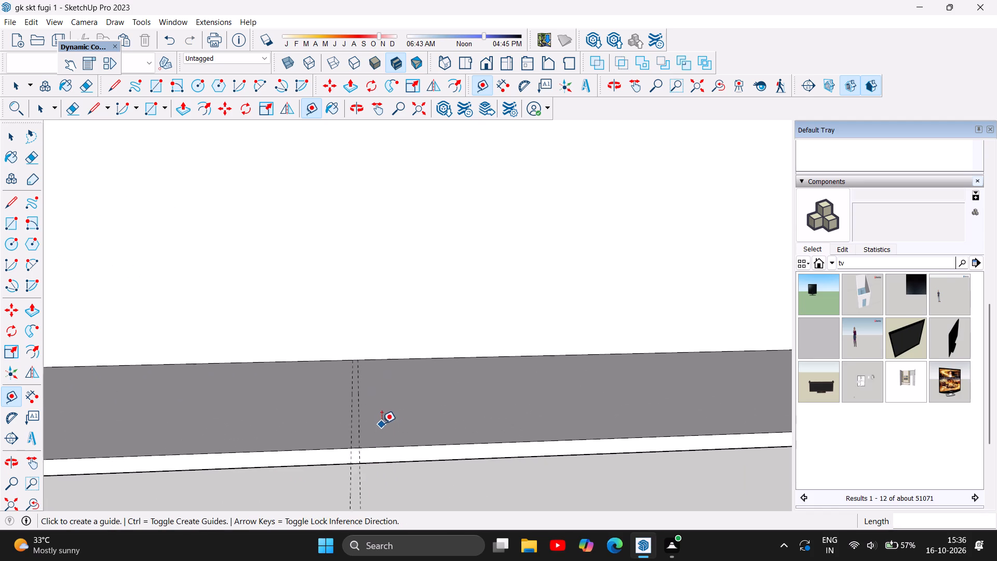
{"action": "scroll", "coordinate": [382, 423], "scroll_direction": "up", "scroll_amount": 3}
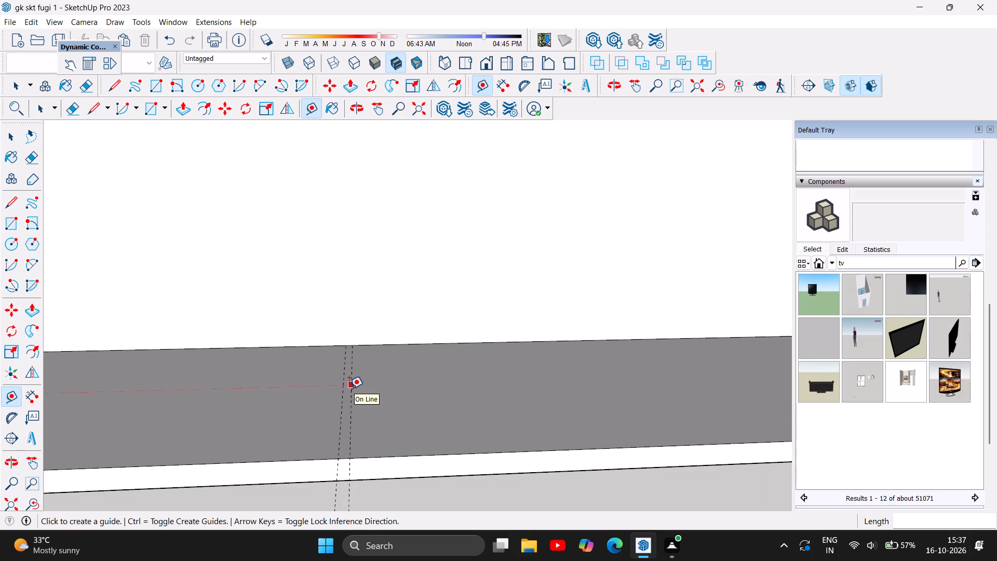
{"action": "left_click", "coordinate": [349, 383]}
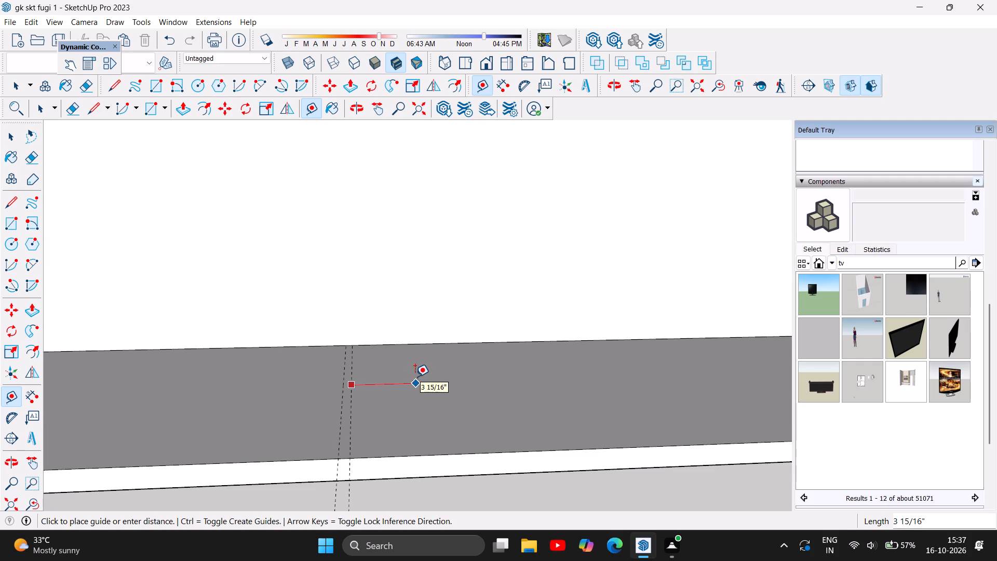
{"action": "type", "text": "18"}
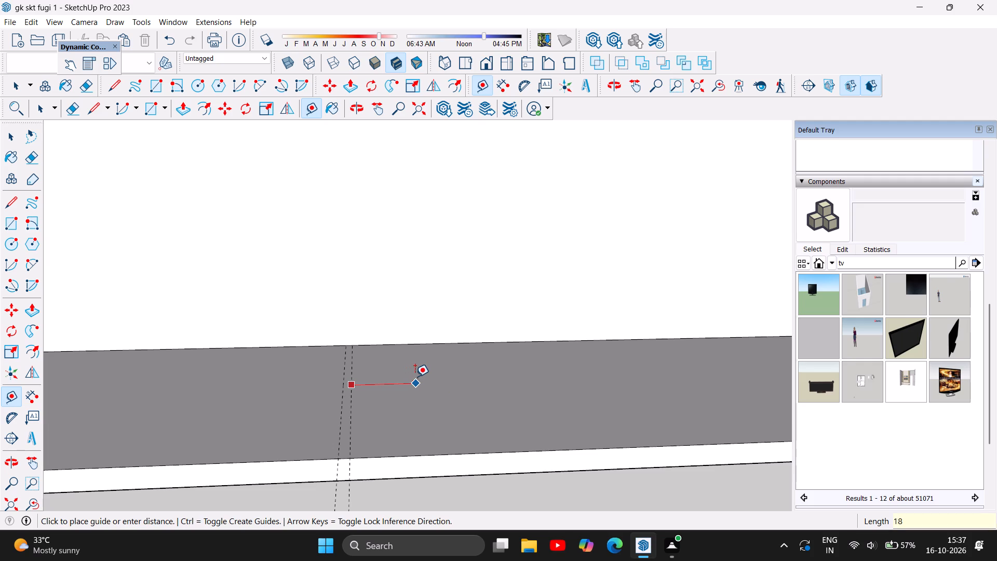
{"action": "key", "text": "Return"}
Place a front-to-back guide across the bottom panel through the 18" guide point.
{"action": "scroll", "coordinate": [289, 356], "scroll_direction": "down", "scroll_amount": 5}
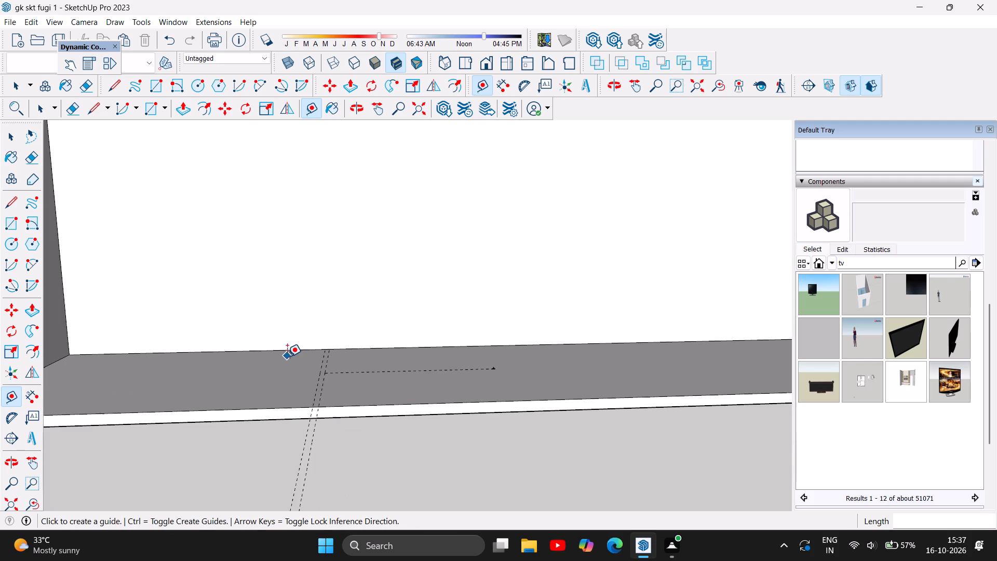
{"action": "scroll", "coordinate": [309, 423], "scroll_direction": "down", "scroll_amount": 4}
{"action": "scroll", "coordinate": [450, 383], "scroll_direction": "up", "scroll_amount": 6}
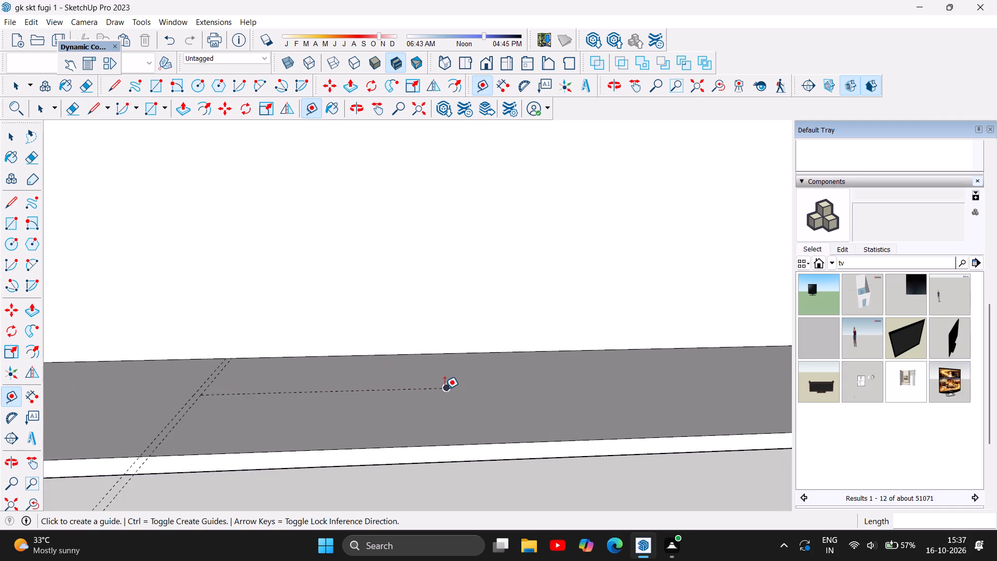
{"action": "scroll", "coordinate": [444, 389], "scroll_direction": "up", "scroll_amount": 7}
{"action": "left_click", "coordinate": [446, 389]}
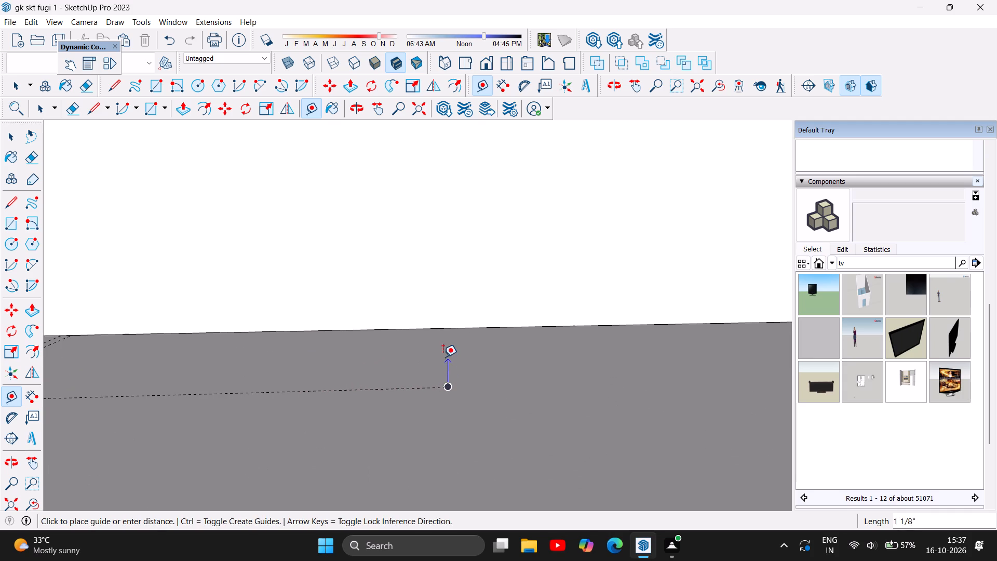
{"action": "left_click", "coordinate": [416, 328]}
Mark a guide point on the bottom panel 0.5" to the right of the 18" guide point.
{"action": "scroll", "coordinate": [493, 305], "scroll_direction": "down", "scroll_amount": 5}
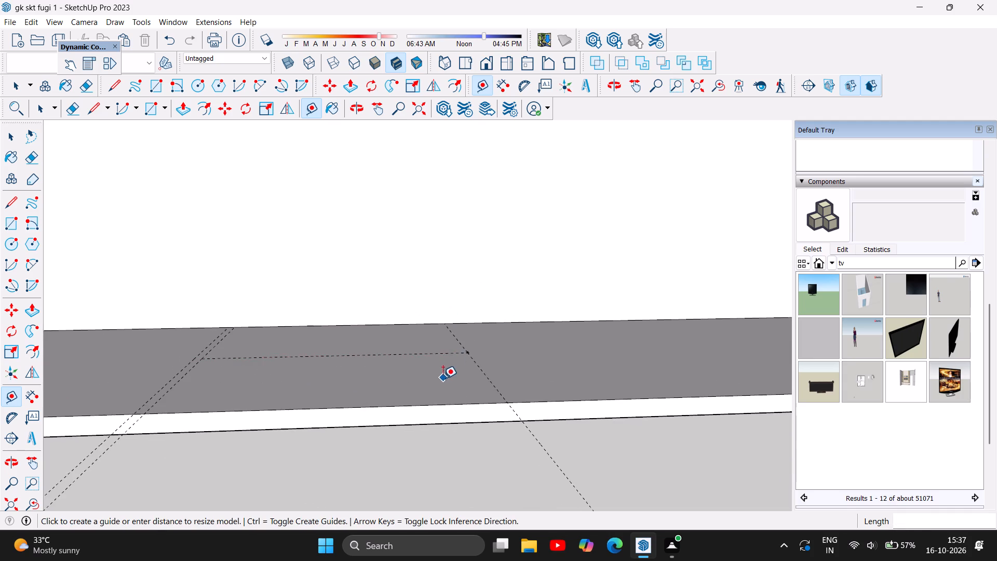
{"action": "scroll", "coordinate": [443, 380], "scroll_direction": "down", "scroll_amount": 4}
{"action": "scroll", "coordinate": [519, 310], "scroll_direction": "up", "scroll_amount": 6}
{"action": "scroll", "coordinate": [399, 423], "scroll_direction": "up", "scroll_amount": 2}
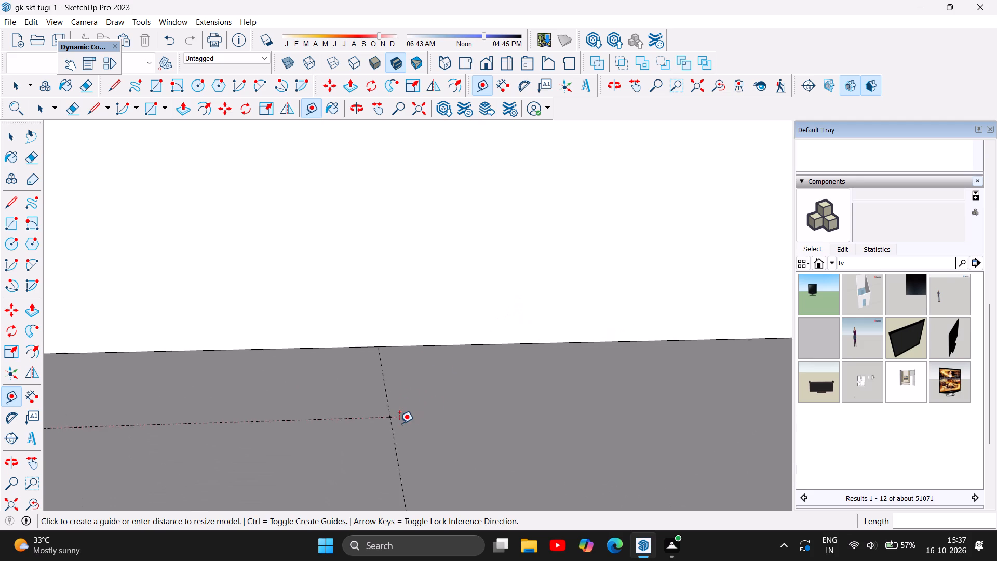
{"action": "scroll", "coordinate": [399, 423], "scroll_direction": "up", "scroll_amount": 18}
{"action": "scroll", "coordinate": [390, 407], "scroll_direction": "up", "scroll_amount": 8}
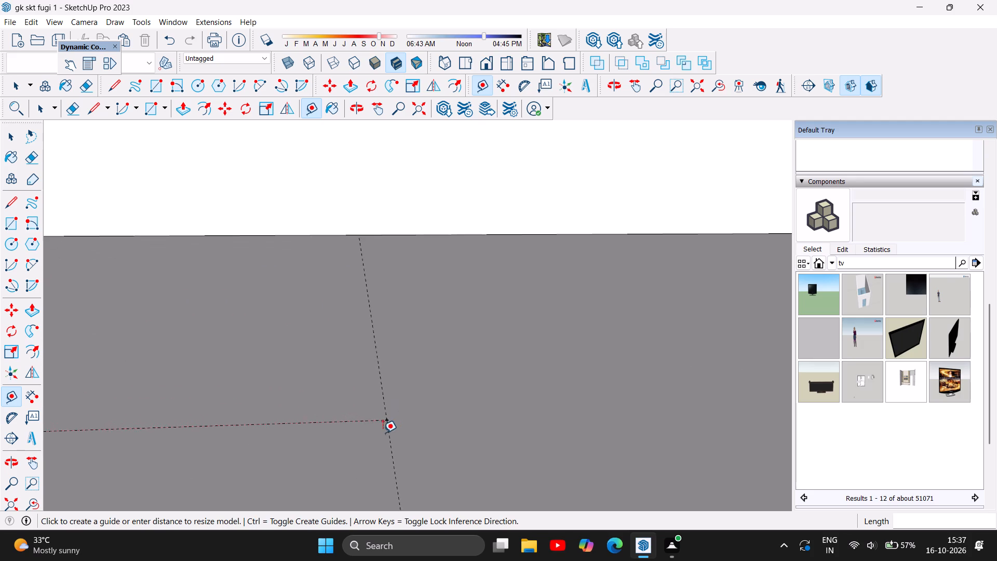
{"action": "scroll", "coordinate": [382, 432], "scroll_direction": "up", "scroll_amount": 12}
{"action": "scroll", "coordinate": [389, 411], "scroll_direction": "down", "scroll_amount": 5}
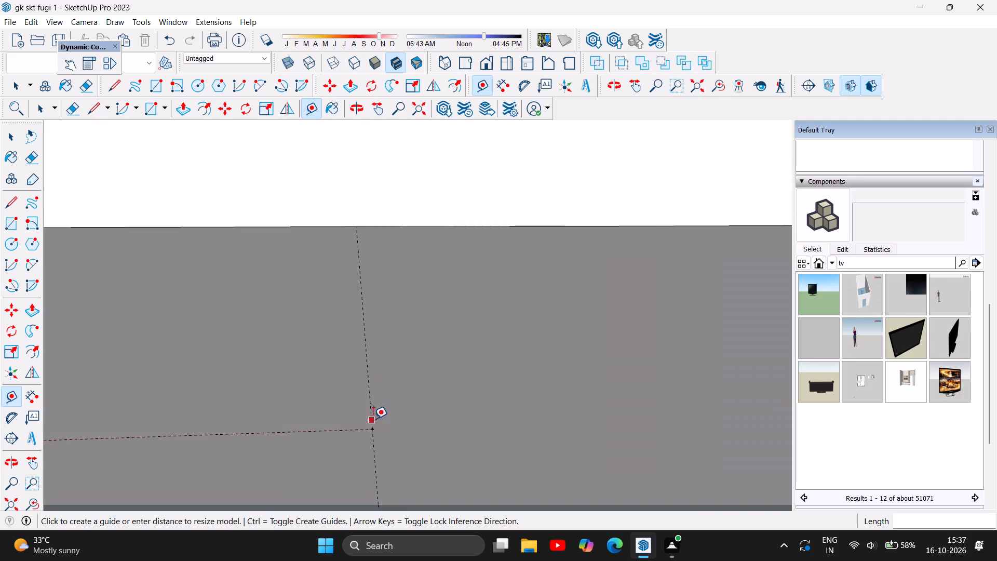
{"action": "scroll", "coordinate": [368, 417], "scroll_direction": "down", "scroll_amount": 19}
{"action": "scroll", "coordinate": [362, 400], "scroll_direction": "down", "scroll_amount": 6}
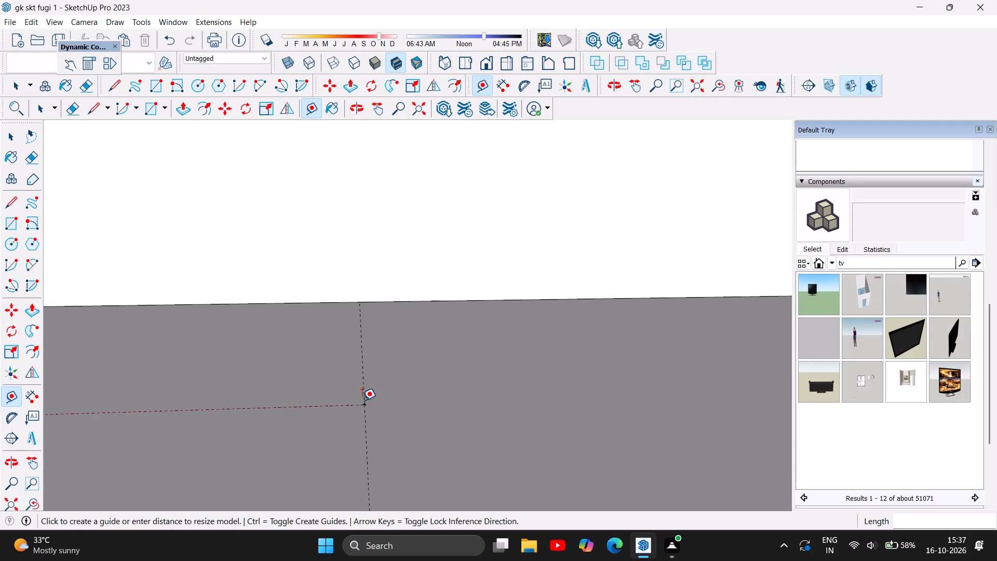
{"action": "scroll", "coordinate": [365, 399], "scroll_direction": "down", "scroll_amount": 19}
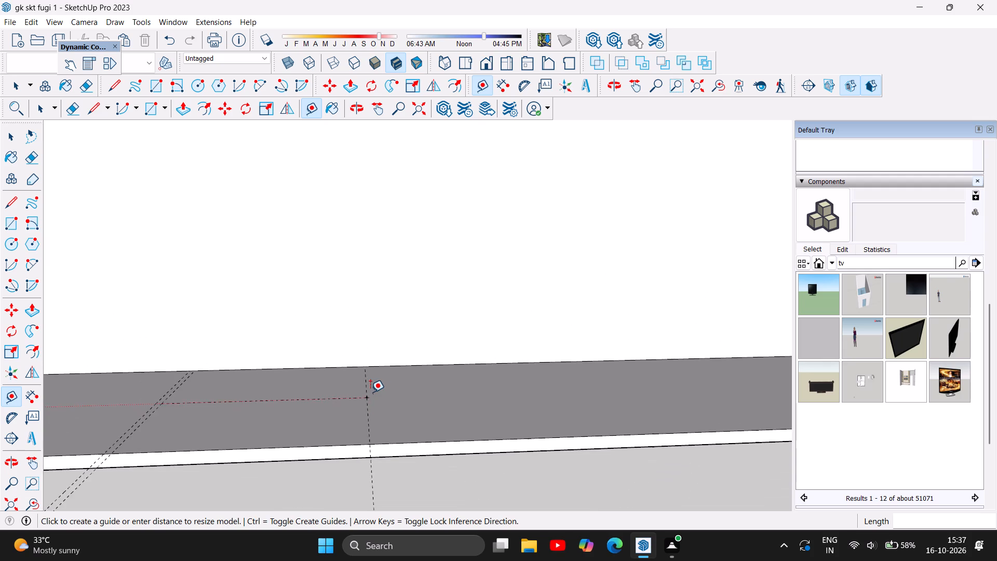
{"action": "scroll", "coordinate": [369, 408], "scroll_direction": "down", "scroll_amount": 5}
{"action": "scroll", "coordinate": [354, 343], "scroll_direction": "down", "scroll_amount": 8}
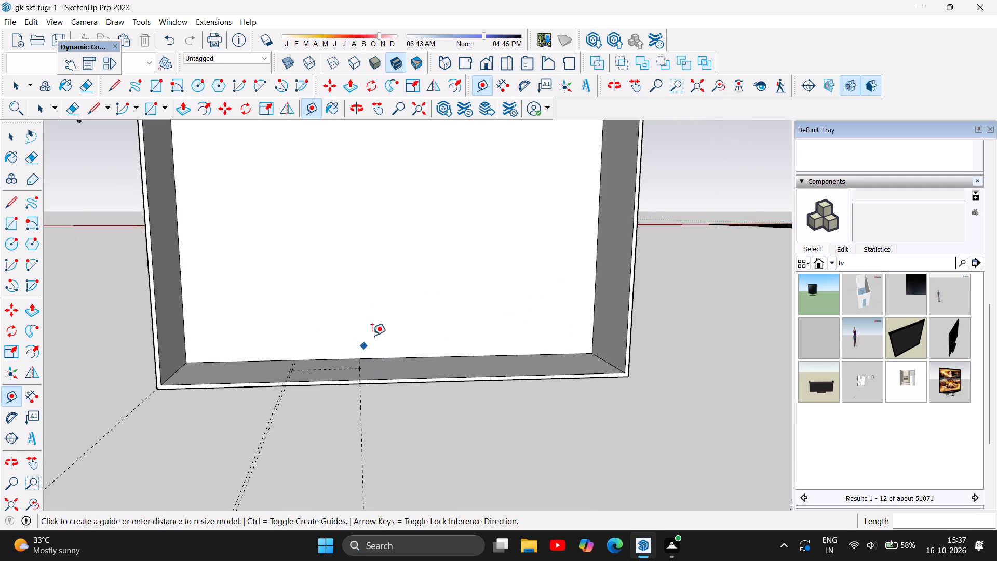
{"action": "scroll", "coordinate": [371, 346], "scroll_direction": "up", "scroll_amount": 9}
{"action": "scroll", "coordinate": [338, 390], "scroll_direction": "up", "scroll_amount": 2}
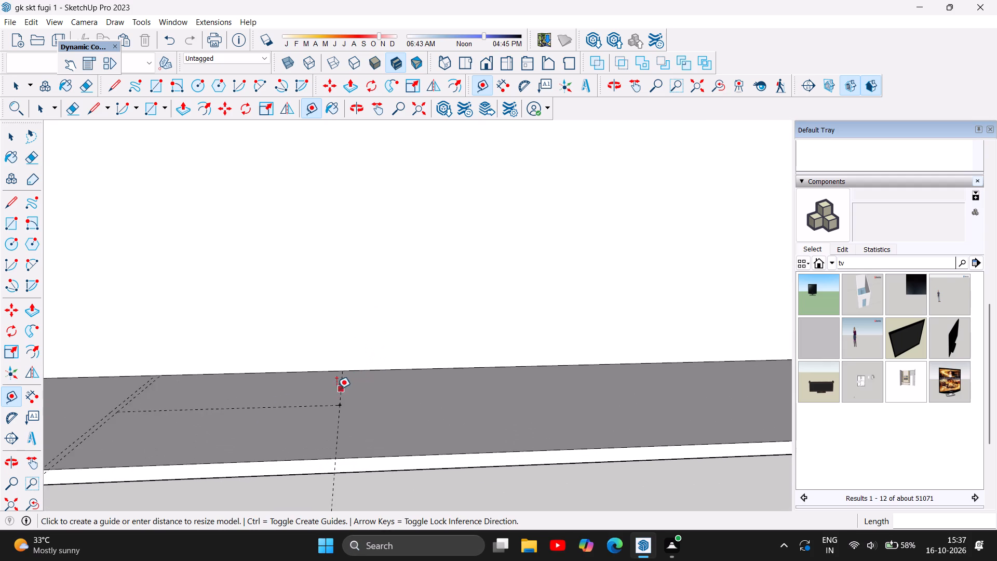
{"action": "scroll", "coordinate": [336, 389], "scroll_direction": "up", "scroll_amount": 2}
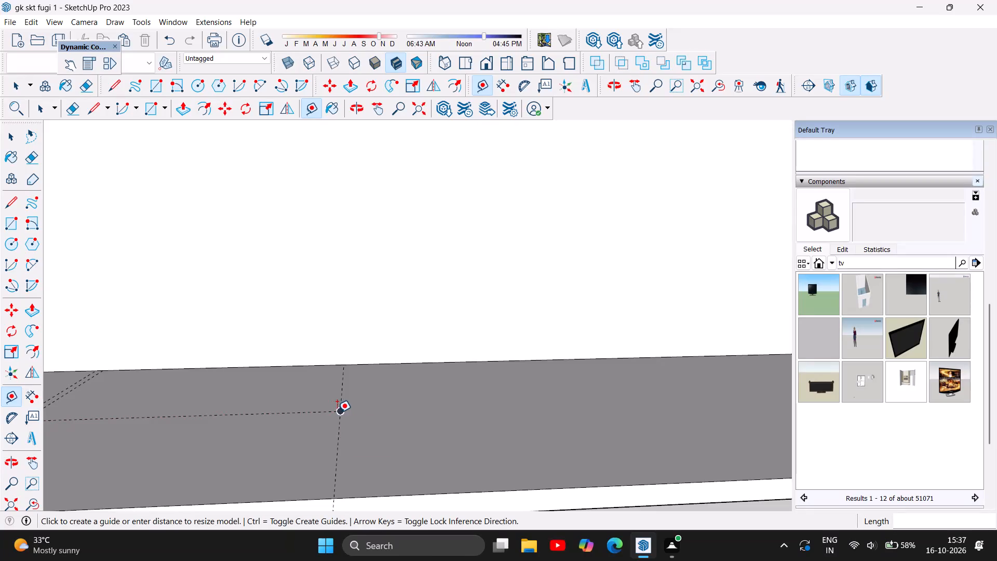
{"action": "left_click", "coordinate": [337, 412]}
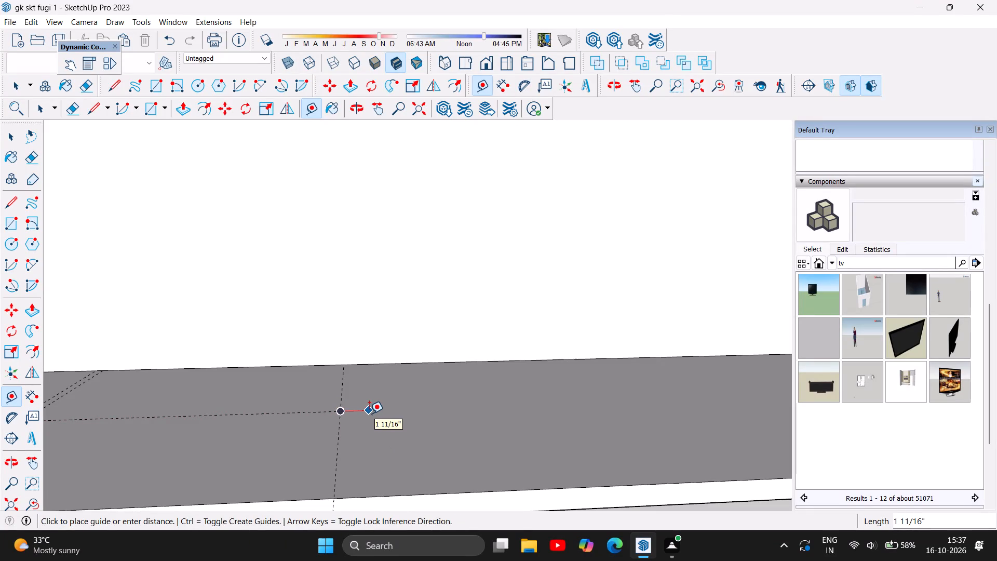
{"action": "type", "text": "0."}
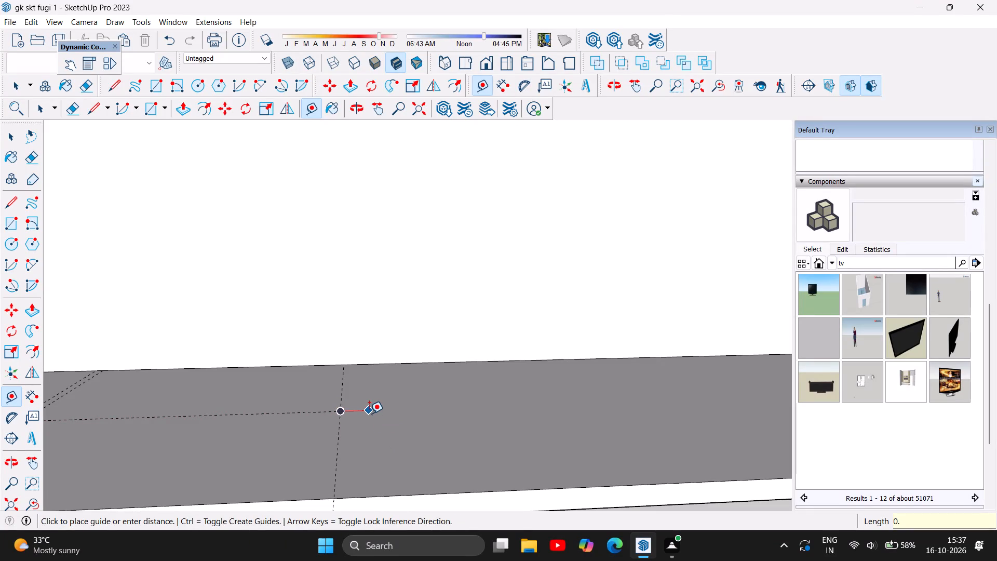
{"action": "key", "text": "5"}
{"action": "key", "text": "Return"}
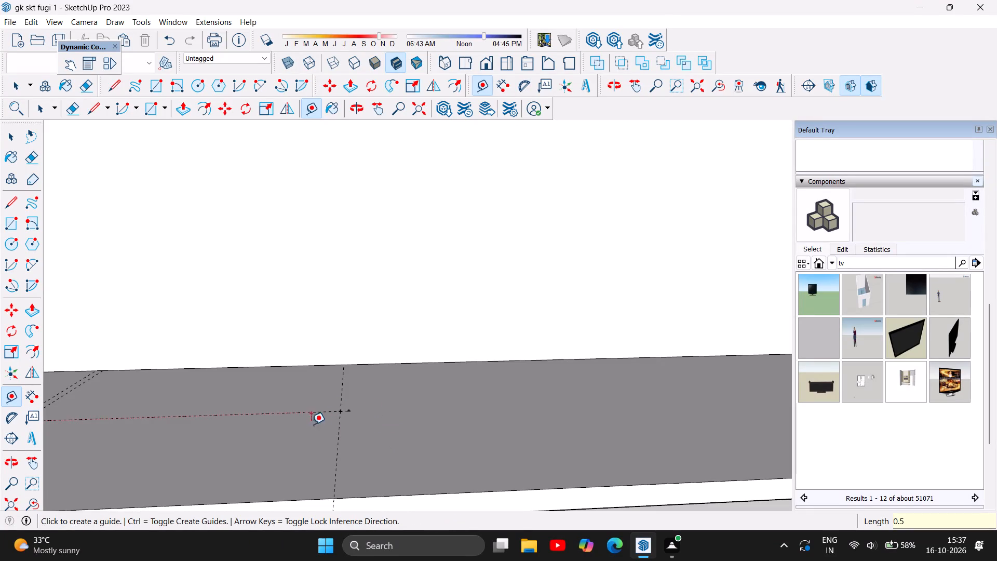
Place a front-to-back guide across the bottom panel through the last 0.5" guide point, completing the second divider's pair.
{"action": "left_click", "coordinate": [346, 410]}
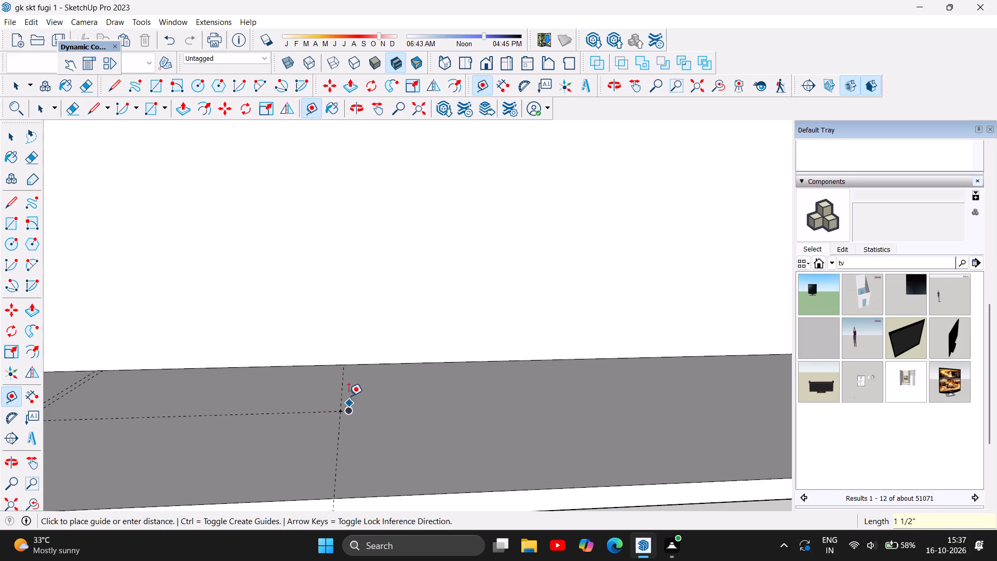
{"action": "left_click", "coordinate": [347, 362]}
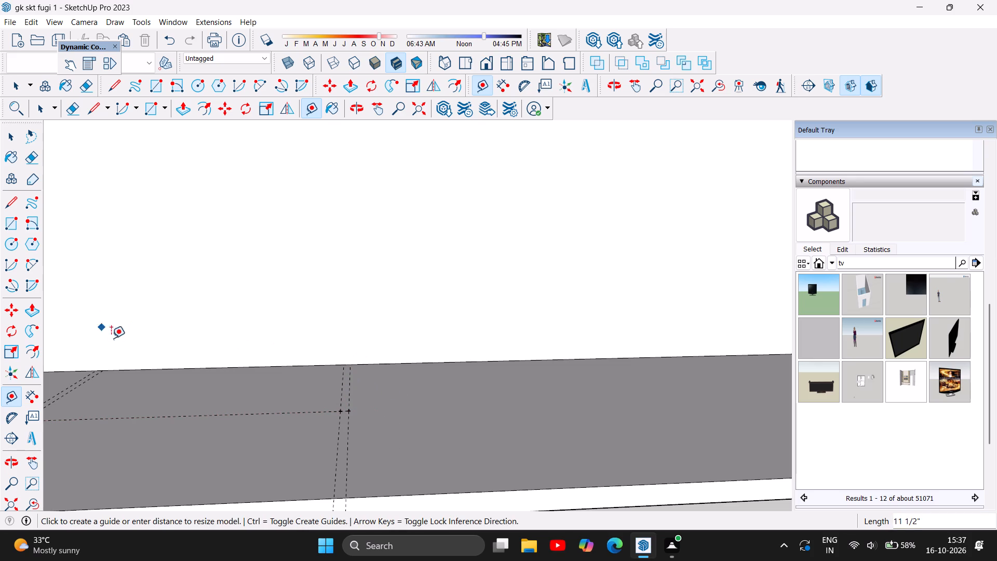
Mark a guide point 18" to the right of the second divider's guide pair and run a front-to-back guide through it.
{"action": "scroll", "coordinate": [346, 441], "scroll_direction": "down", "scroll_amount": 7}
{"action": "scroll", "coordinate": [375, 411], "scroll_direction": "up", "scroll_amount": 4}
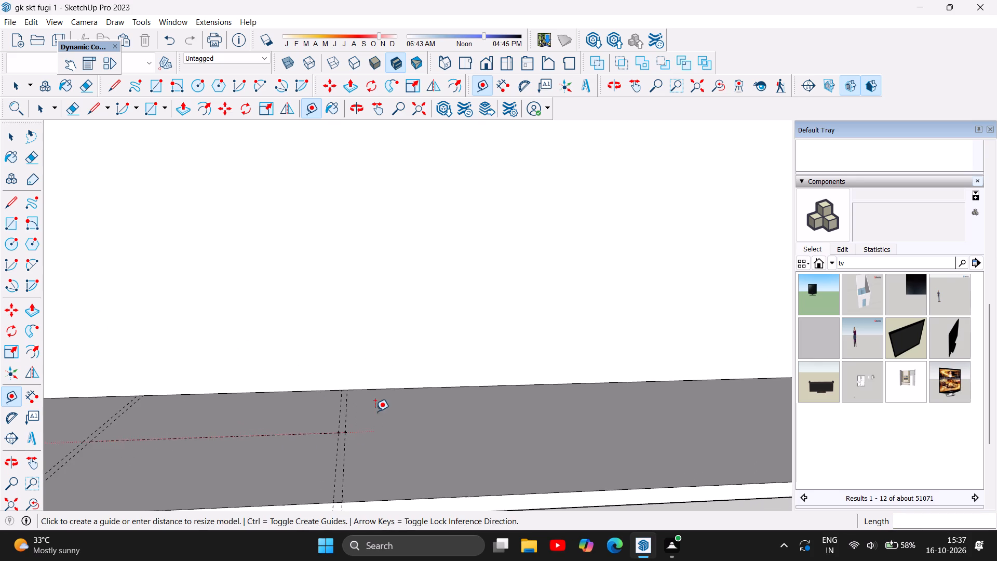
{"action": "left_click", "coordinate": [339, 435]}
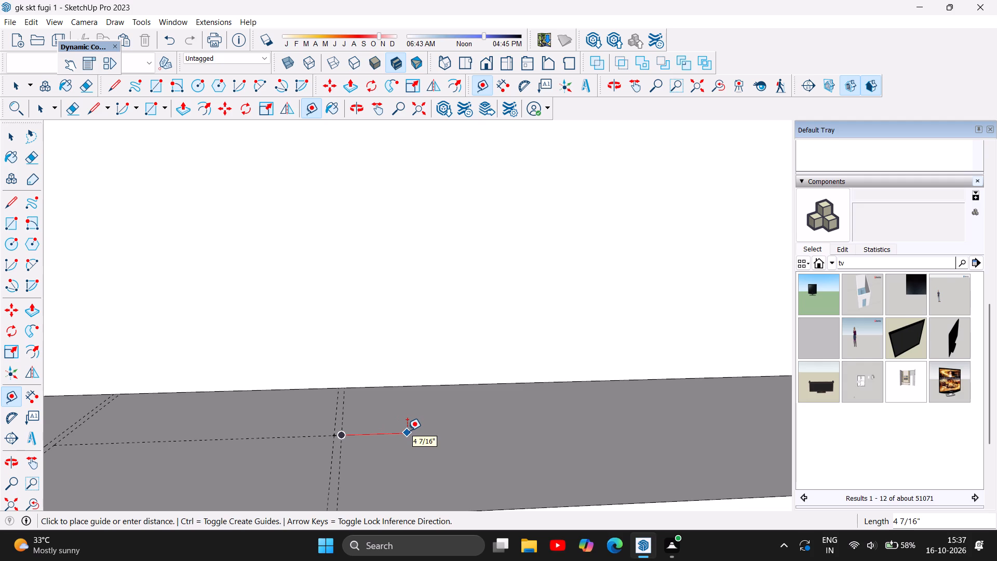
{"action": "type", "text": "18"}
{"action": "key", "text": "Return"}
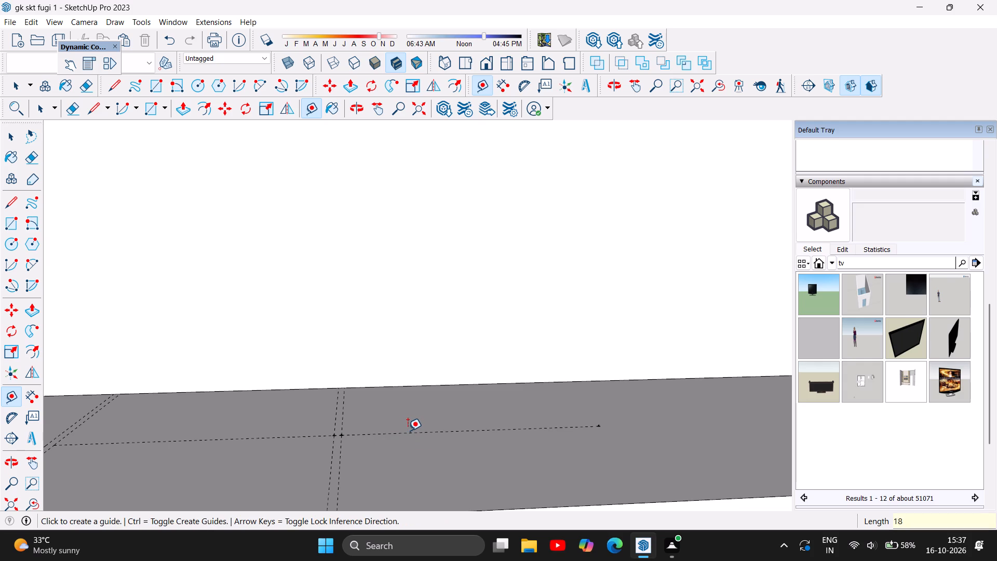
{"action": "scroll", "coordinate": [635, 426], "scroll_direction": "up", "scroll_amount": 10}
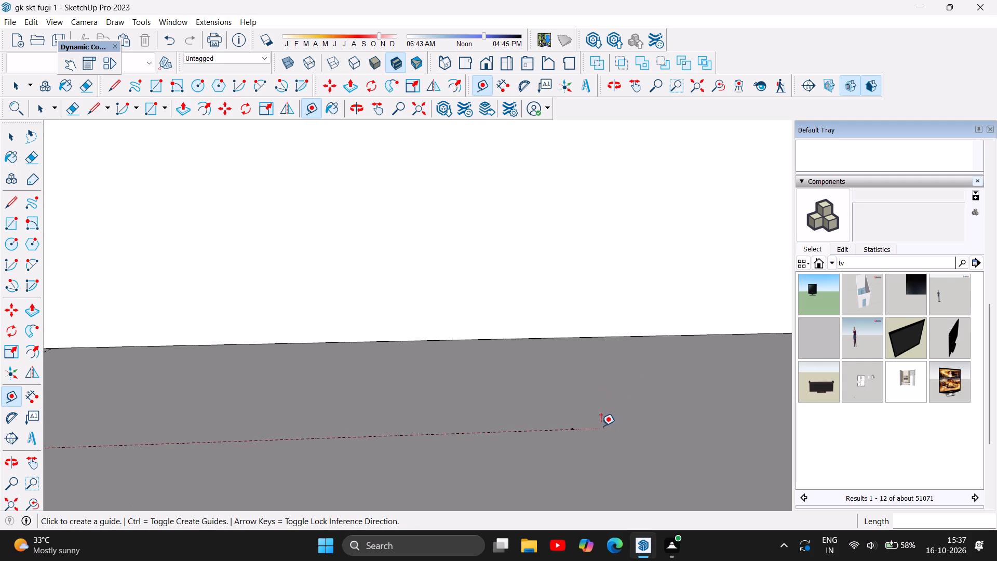
{"action": "scroll", "coordinate": [585, 422], "scroll_direction": "up", "scroll_amount": 6}
{"action": "left_click", "coordinate": [560, 434]}
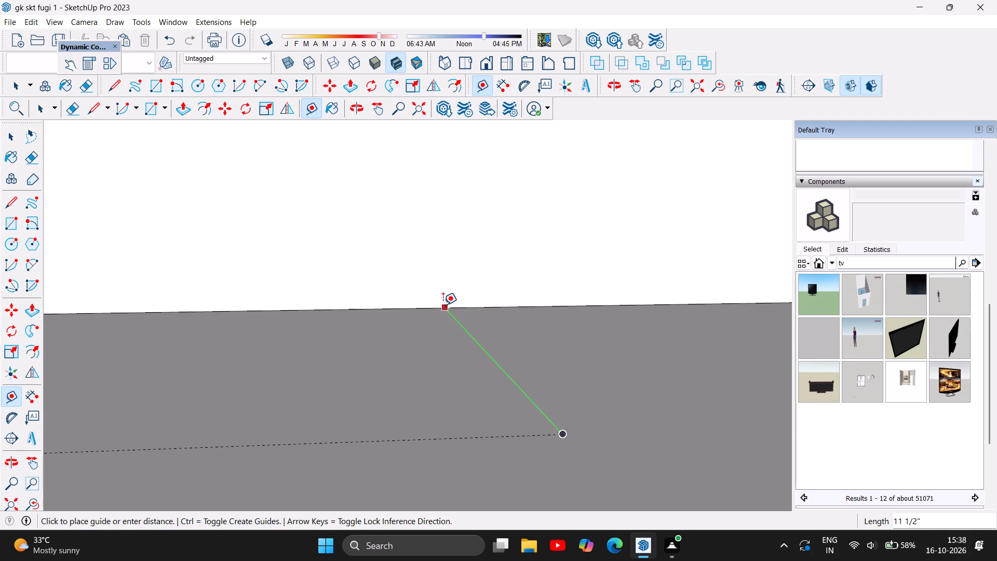
{"action": "left_click", "coordinate": [443, 305]}
{"action": "scroll", "coordinate": [437, 324], "scroll_direction": "down", "scroll_amount": 11}
{"action": "right_click", "coordinate": [433, 333]}
{"action": "scroll", "coordinate": [434, 335], "scroll_direction": "down", "scroll_amount": 6}
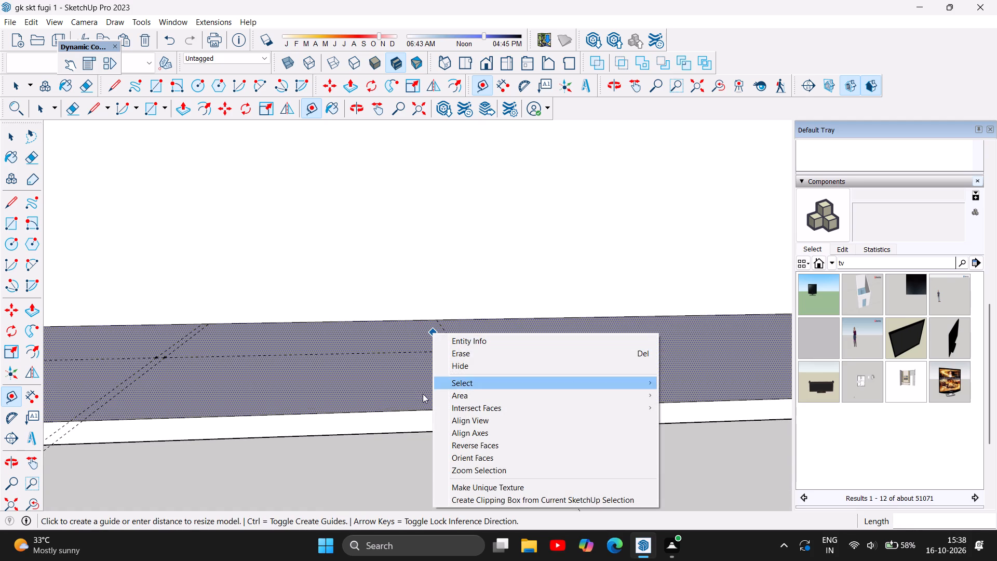
{"action": "left_click", "coordinate": [361, 478]}
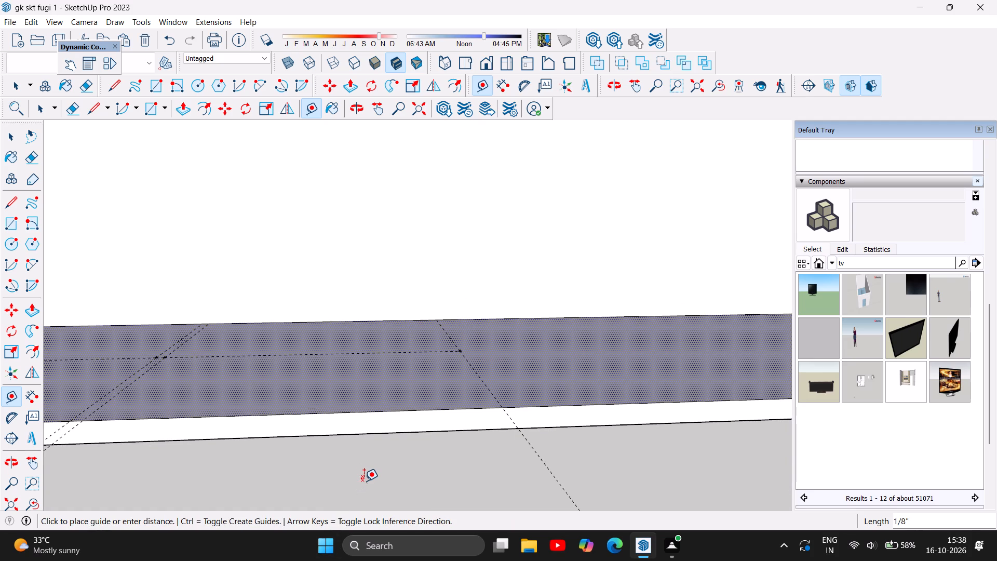
{"action": "key", "text": "Escape"}
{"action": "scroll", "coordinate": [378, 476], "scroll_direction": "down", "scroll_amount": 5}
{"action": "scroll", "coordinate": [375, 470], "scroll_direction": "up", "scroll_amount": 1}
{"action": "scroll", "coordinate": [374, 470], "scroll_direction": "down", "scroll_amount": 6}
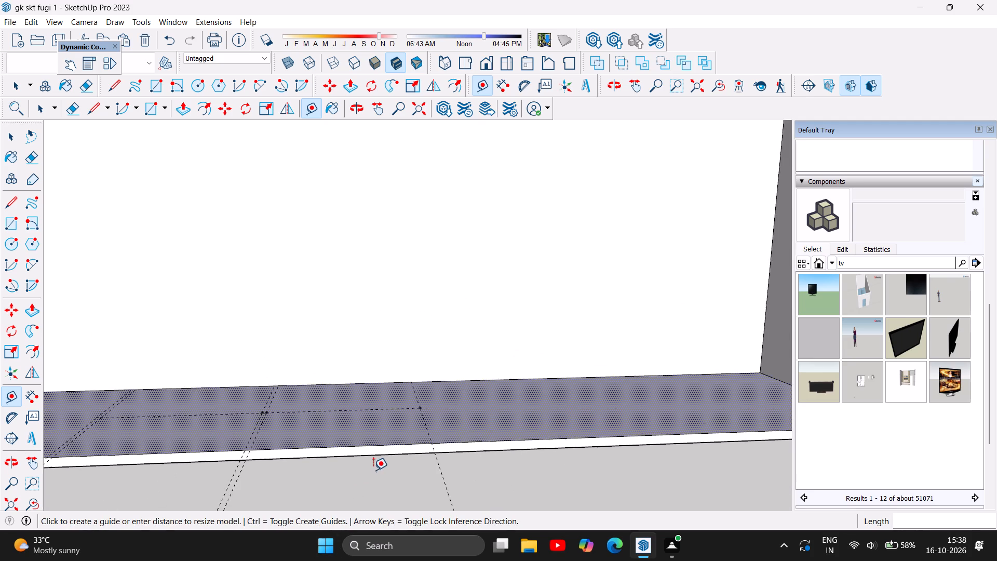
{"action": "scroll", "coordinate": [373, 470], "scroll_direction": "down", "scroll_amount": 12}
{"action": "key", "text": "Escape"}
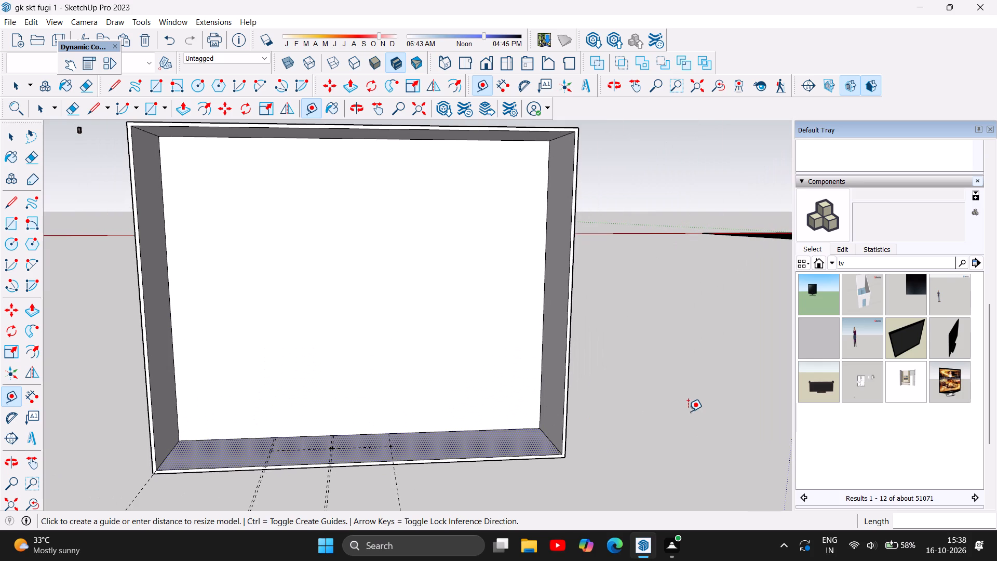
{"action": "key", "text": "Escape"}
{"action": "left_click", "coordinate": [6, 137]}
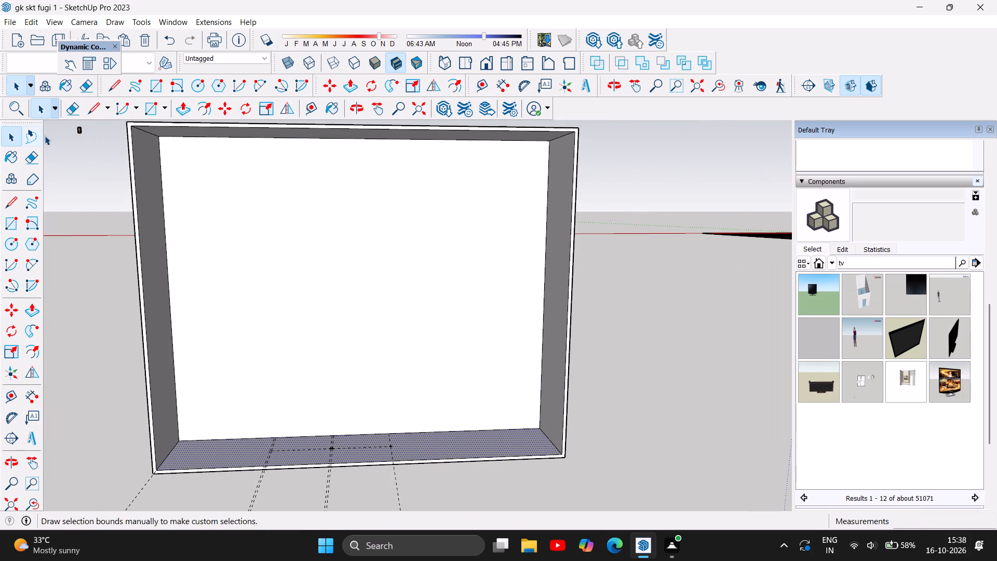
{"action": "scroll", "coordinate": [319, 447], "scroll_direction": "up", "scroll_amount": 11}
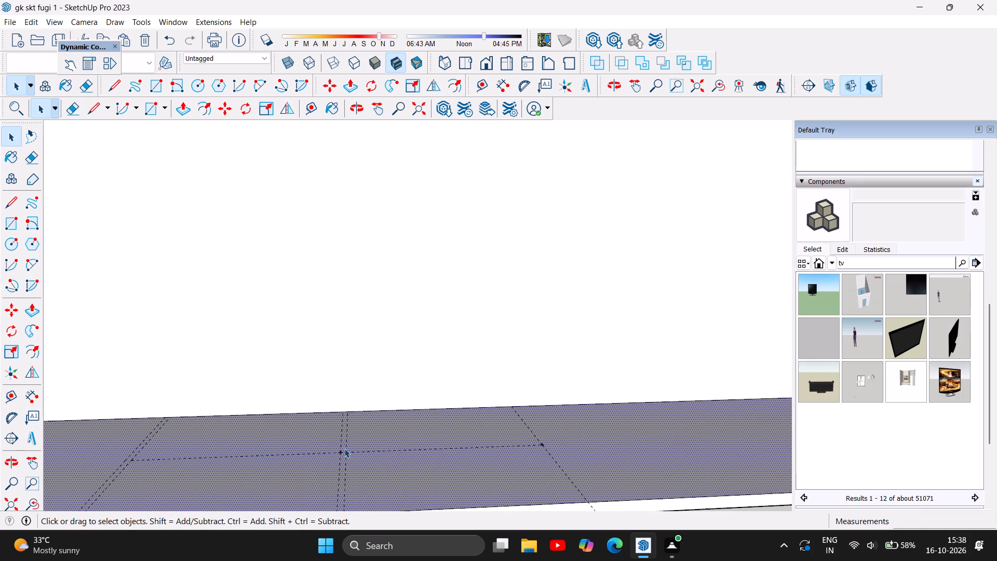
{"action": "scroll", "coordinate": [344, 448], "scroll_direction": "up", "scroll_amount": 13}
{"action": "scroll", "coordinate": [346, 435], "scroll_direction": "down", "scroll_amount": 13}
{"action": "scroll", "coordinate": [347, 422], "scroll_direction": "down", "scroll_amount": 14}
Add a parallel front-to-back guide 0.5" to the right of the third divider's first guide, through a guide point.
{"action": "scroll", "coordinate": [398, 415], "scroll_direction": "up", "scroll_amount": 3}
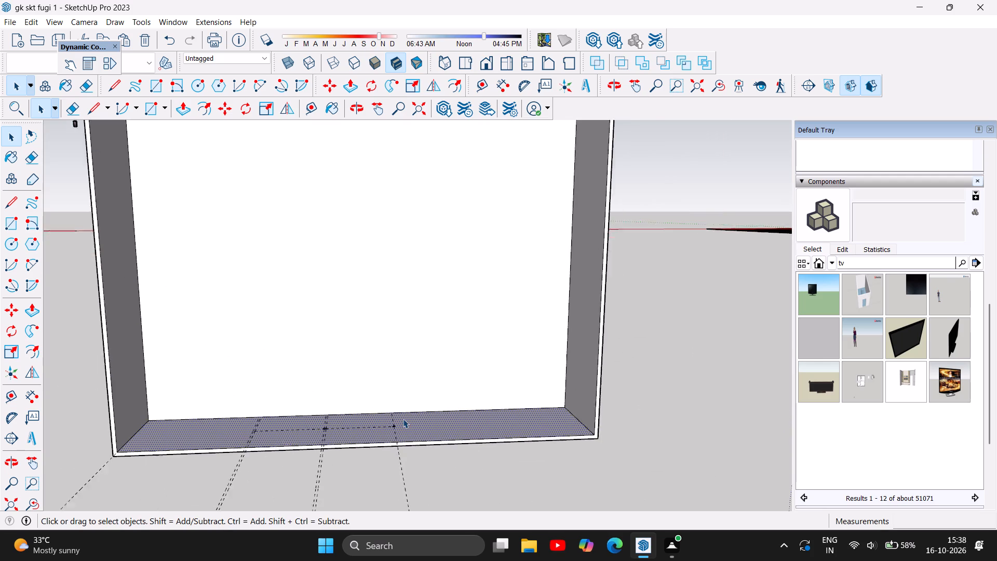
{"action": "scroll", "coordinate": [403, 419], "scroll_direction": "up", "scroll_amount": 6}
{"action": "key", "text": "t"}
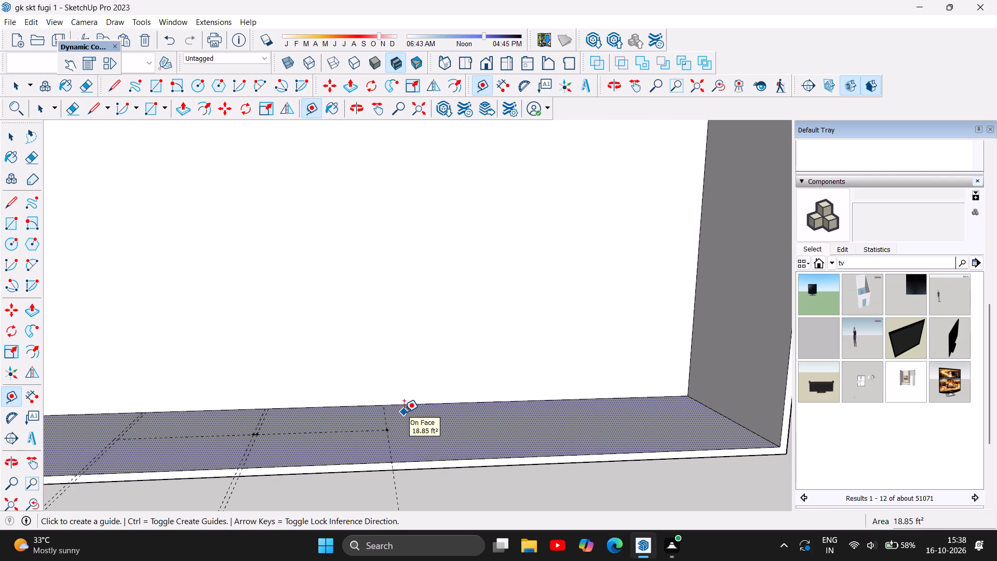
{"action": "left_click", "coordinate": [385, 431]}
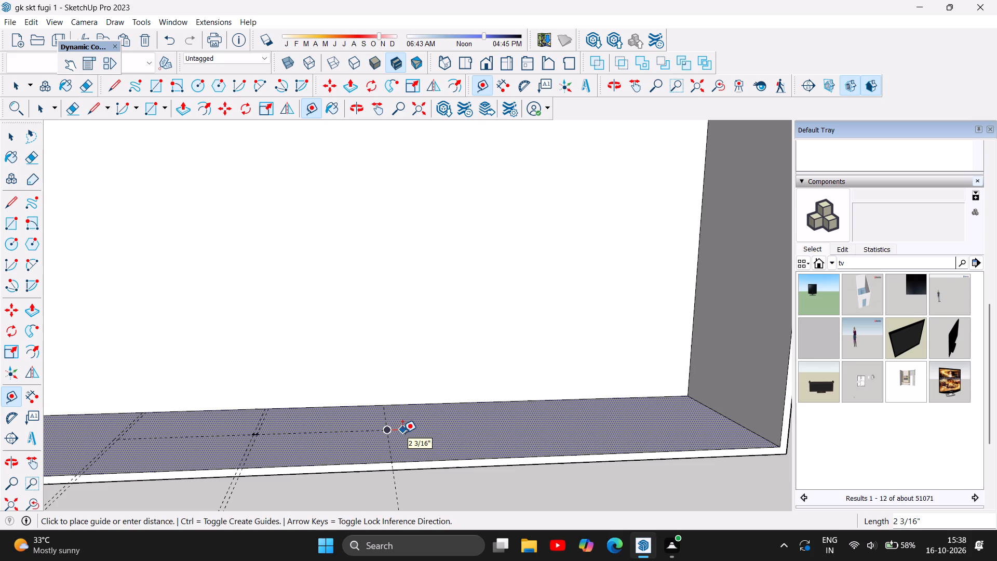
{"action": "type", "text": "0.5"}
{"action": "key", "text": "Return"}
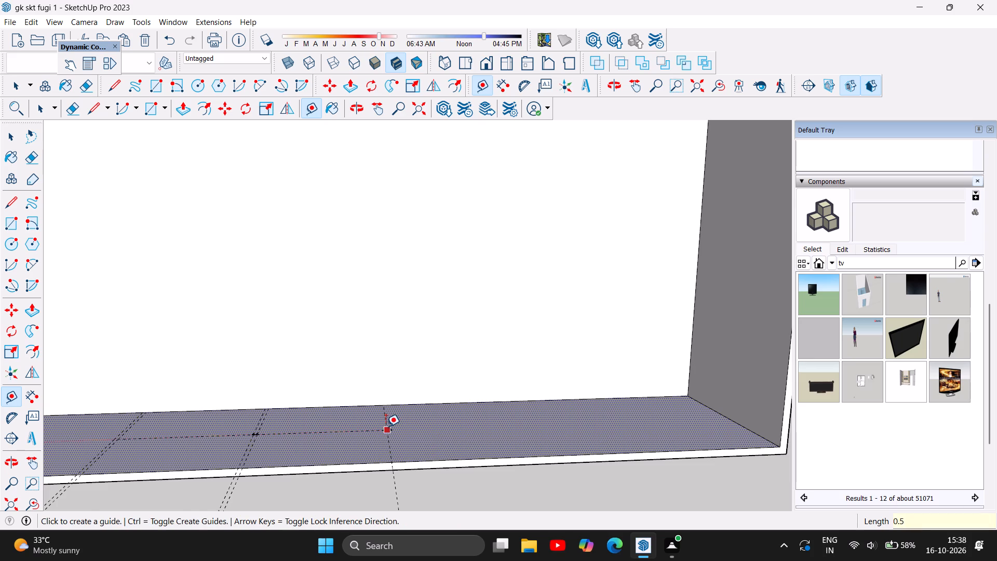
{"action": "left_click", "coordinate": [389, 430]}
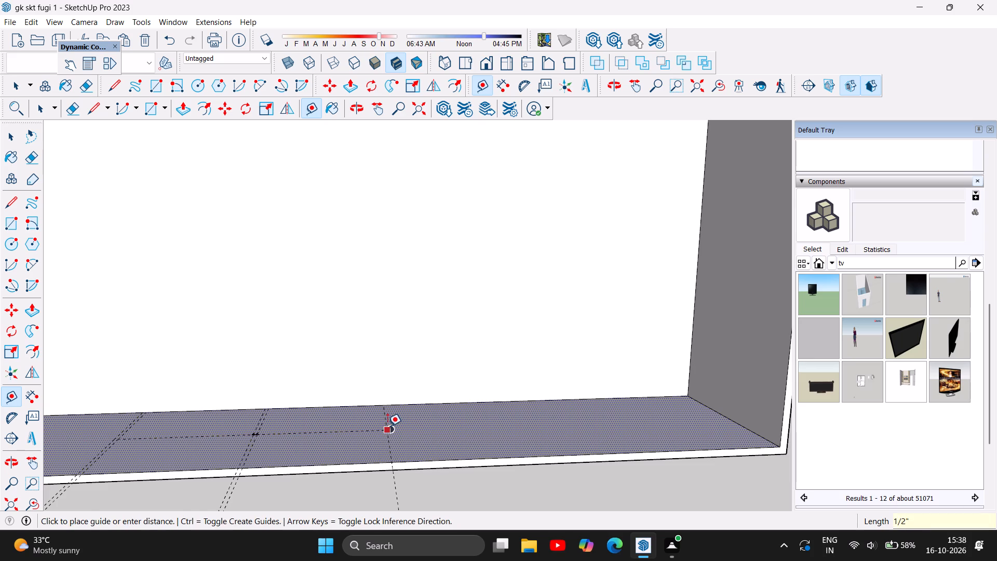
{"action": "left_click", "coordinate": [389, 406]}
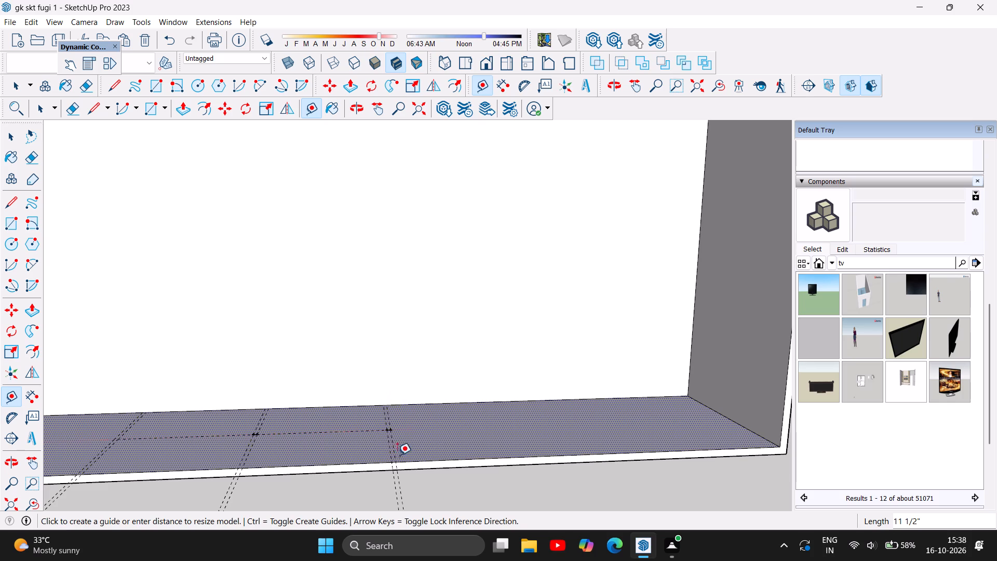
Mark a guide point 30" to the right of the third divider's guide pair and run a front-to-back guide through it.
{"action": "left_click", "coordinate": [391, 427]}
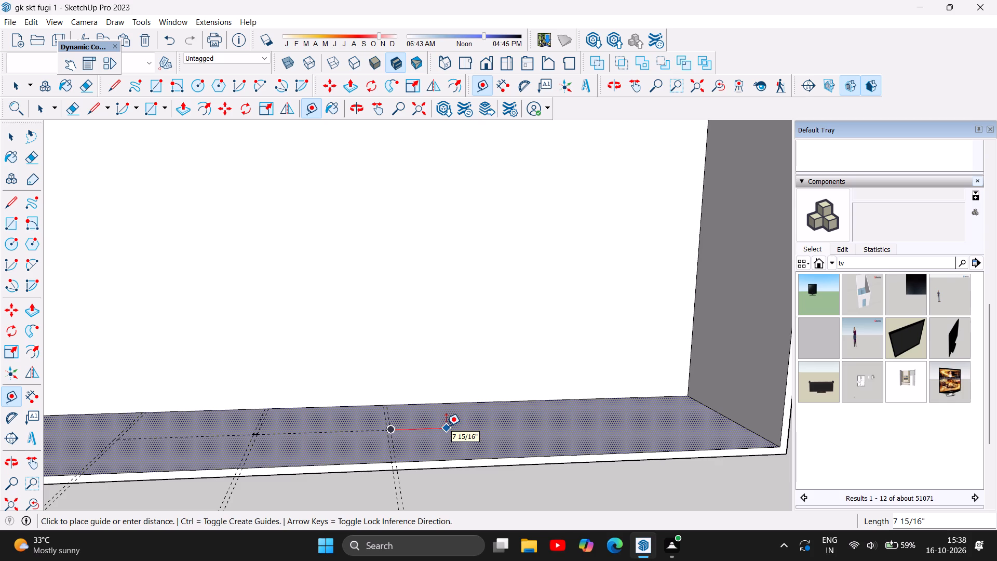
{"action": "type", "text": "30"}
{"action": "key", "text": "Return"}
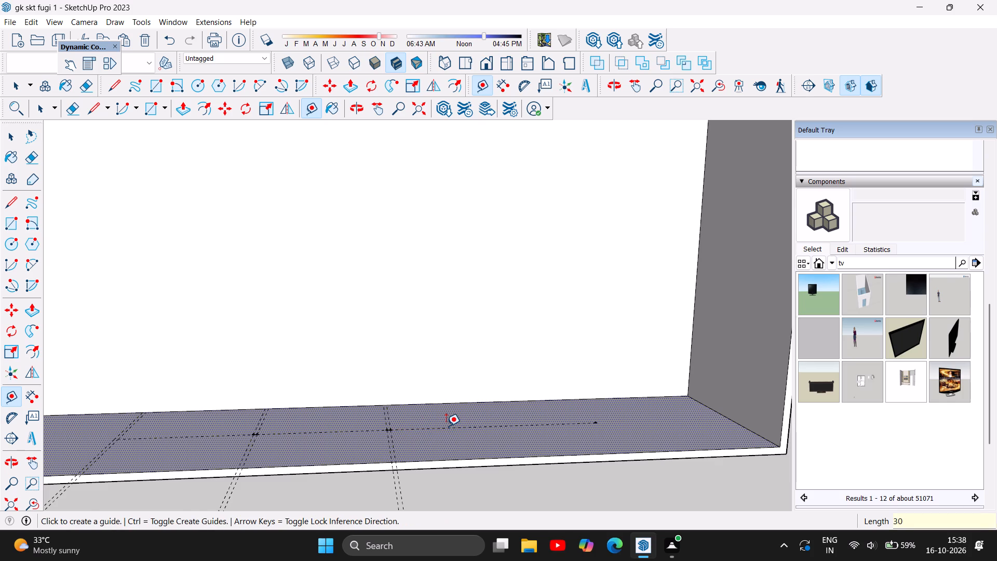
{"action": "left_click", "coordinate": [594, 422]}
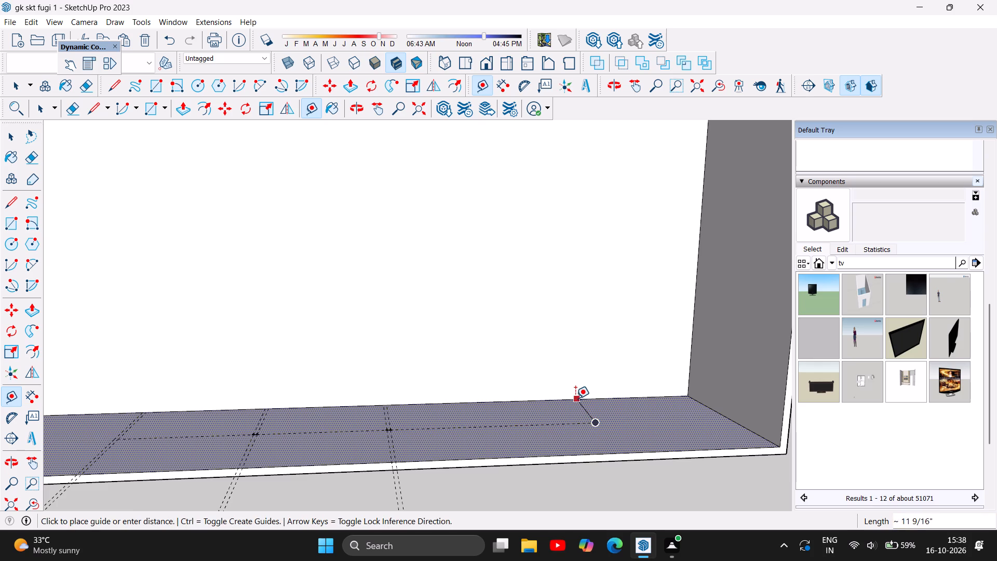
{"action": "left_click", "coordinate": [573, 398]}
Add a parallel front-to-back guide 0.5" to the right of the fourth divider's first guide, through a guide point.
{"action": "scroll", "coordinate": [596, 421], "scroll_direction": "up", "scroll_amount": 2}
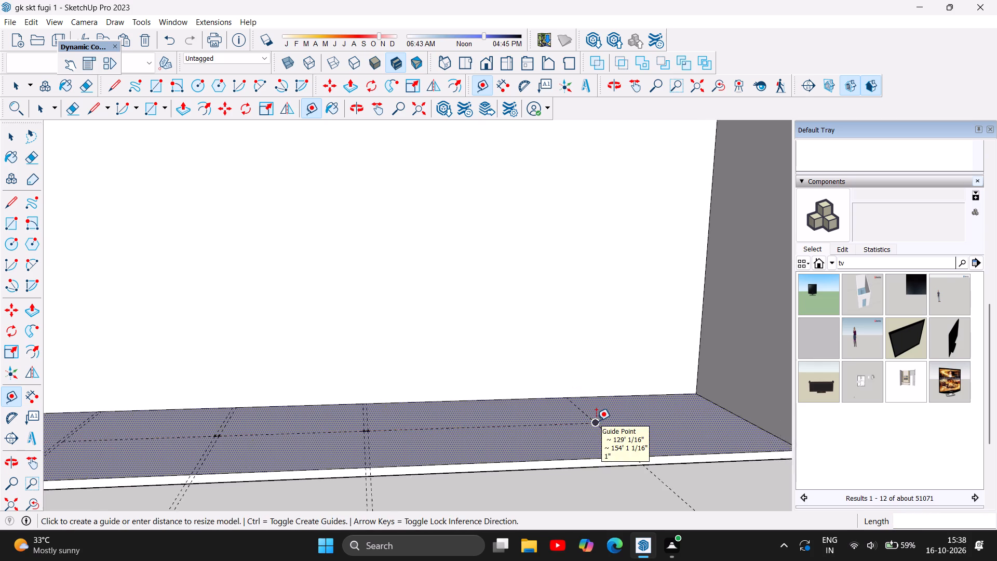
{"action": "scroll", "coordinate": [596, 421], "scroll_direction": "up", "scroll_amount": 4}
{"action": "left_click", "coordinate": [595, 422]}
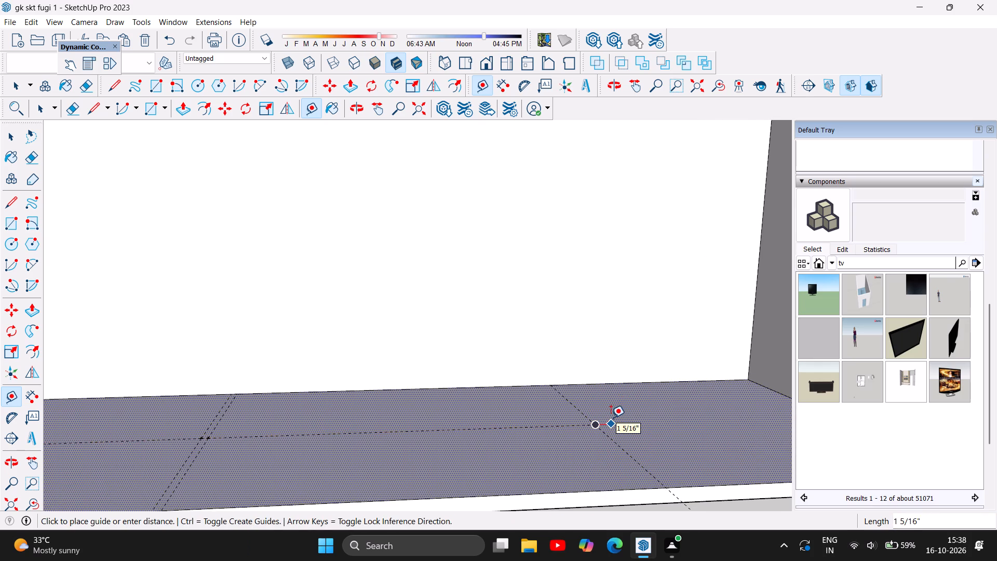
{"action": "type", "text": "0.5"}
{"action": "key", "text": "Return"}
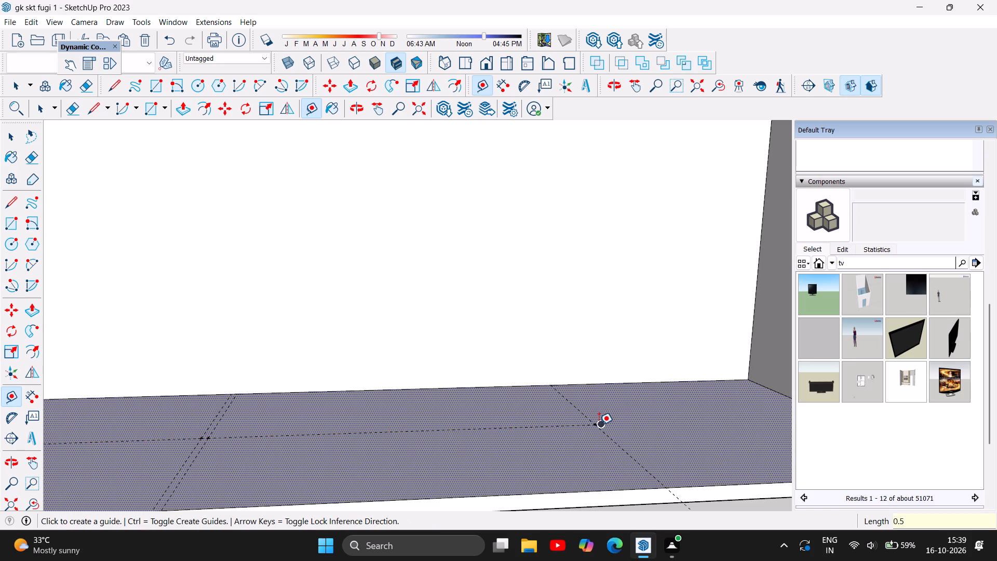
{"action": "scroll", "coordinate": [599, 425], "scroll_direction": "up", "scroll_amount": 7}
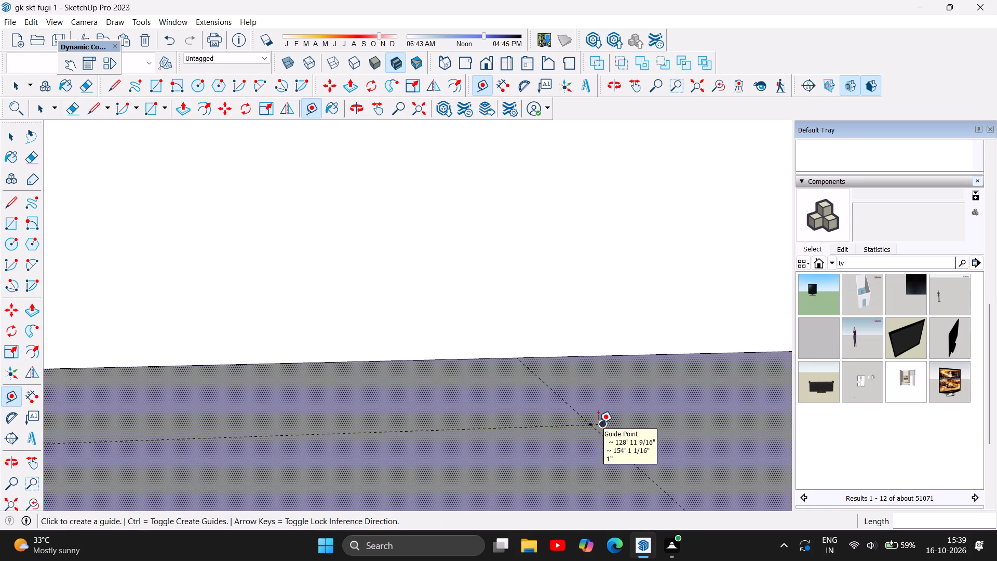
{"action": "left_click", "coordinate": [598, 423]}
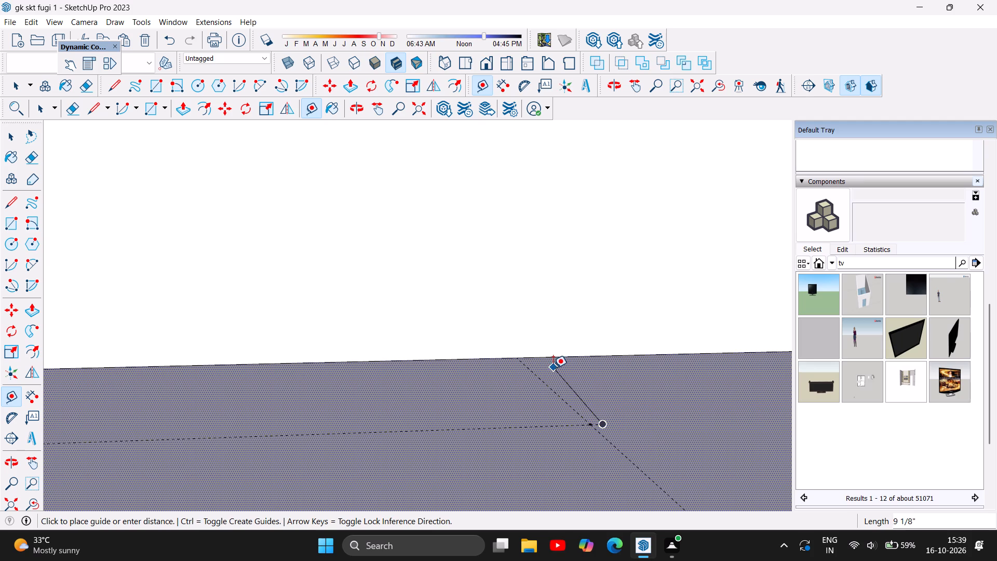
{"action": "left_click", "coordinate": [528, 356]}
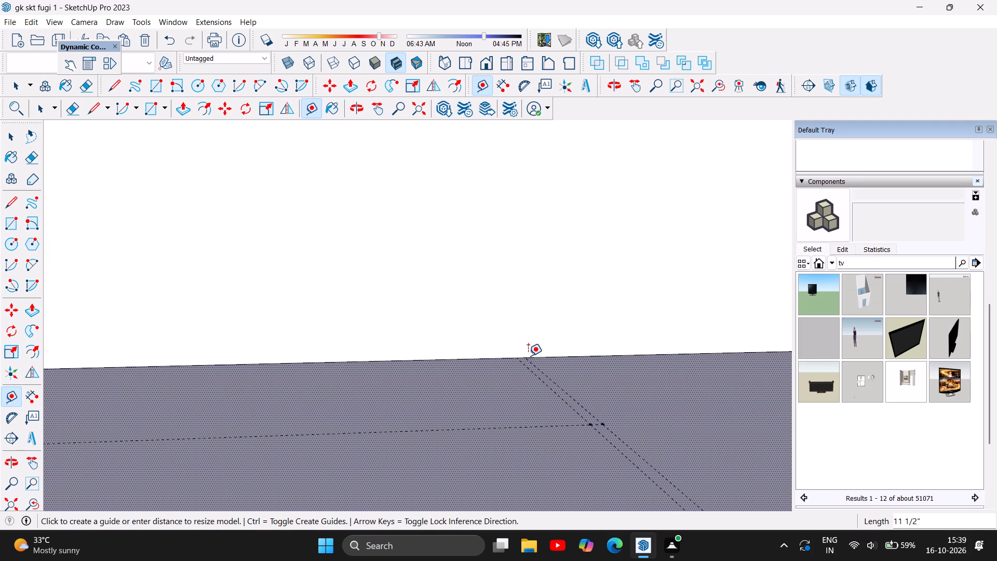
Examine the spacing of the divider guide pairs along the cabinet's bottom panel.
{"action": "scroll", "coordinate": [582, 389], "scroll_direction": "down", "scroll_amount": 16}
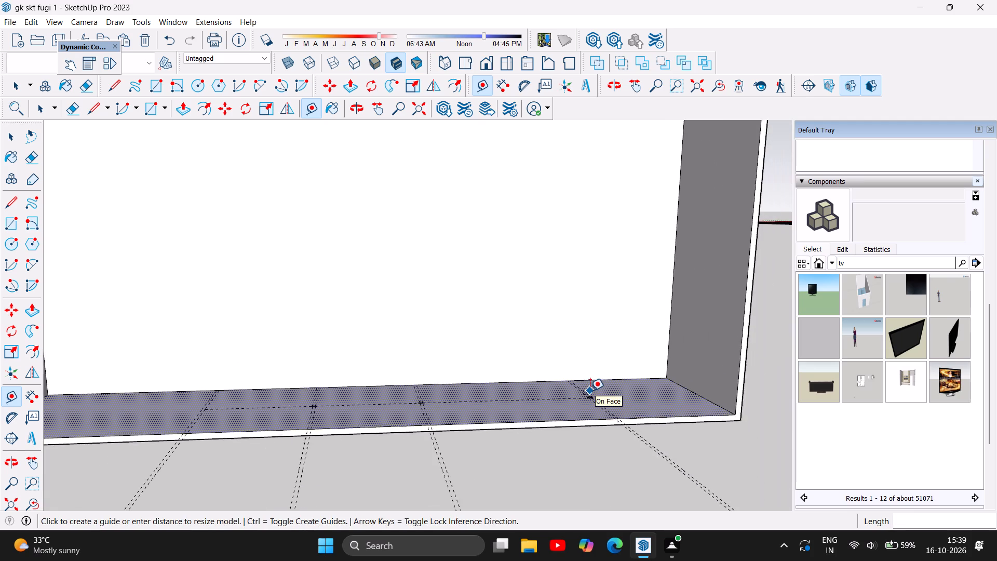
{"action": "scroll", "coordinate": [590, 391], "scroll_direction": "down", "scroll_amount": 4}
{"action": "scroll", "coordinate": [345, 429], "scroll_direction": "up", "scroll_amount": 5}
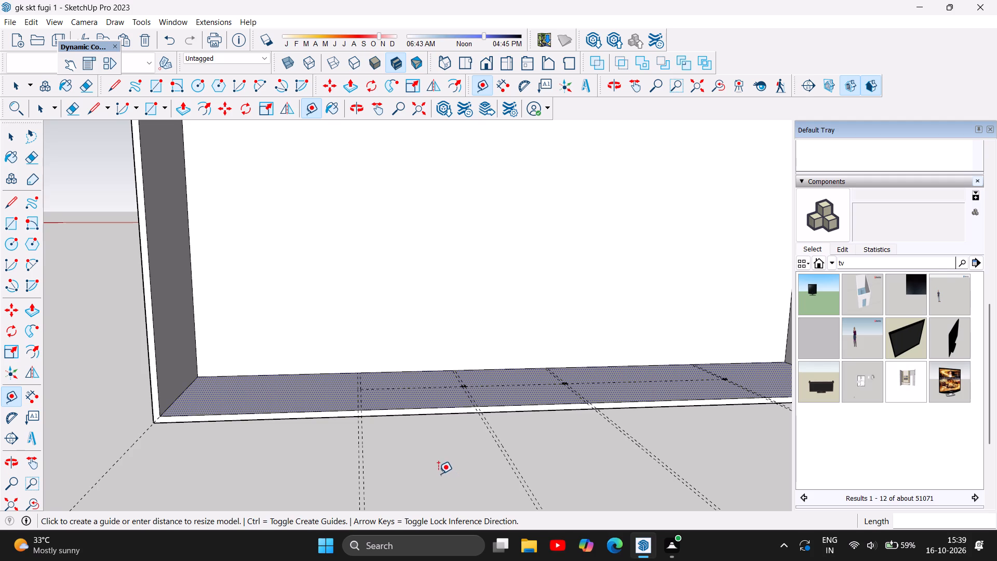
{"action": "scroll", "coordinate": [412, 474], "scroll_direction": "down", "scroll_amount": 7}
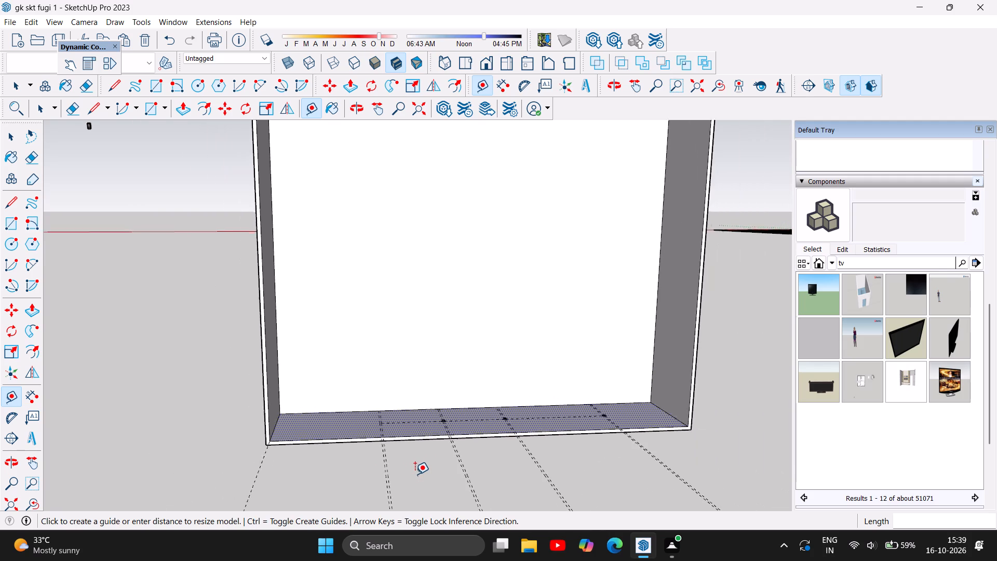
{"action": "scroll", "coordinate": [415, 474], "scroll_direction": "down", "scroll_amount": 7}
{"action": "scroll", "coordinate": [432, 457], "scroll_direction": "up", "scroll_amount": 6}
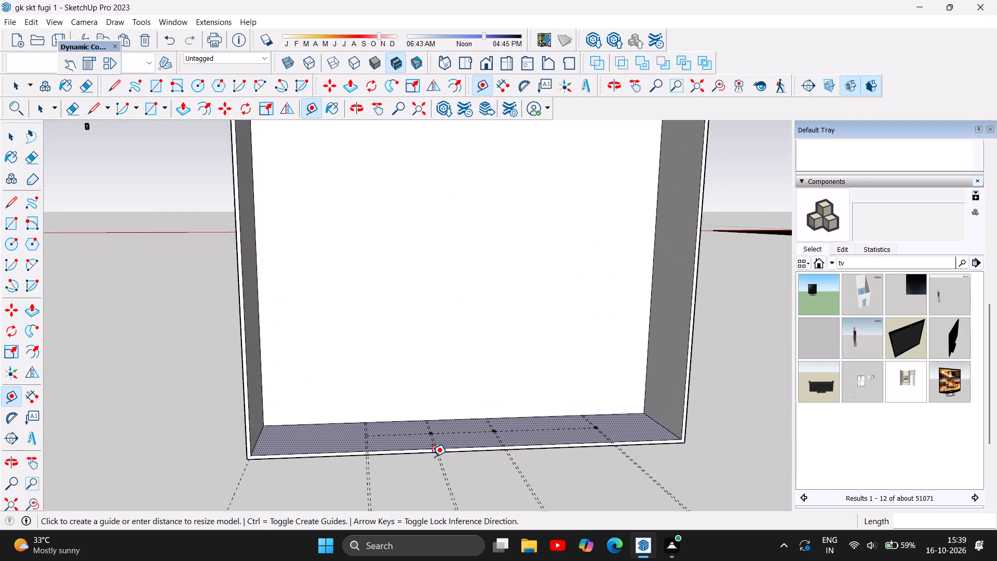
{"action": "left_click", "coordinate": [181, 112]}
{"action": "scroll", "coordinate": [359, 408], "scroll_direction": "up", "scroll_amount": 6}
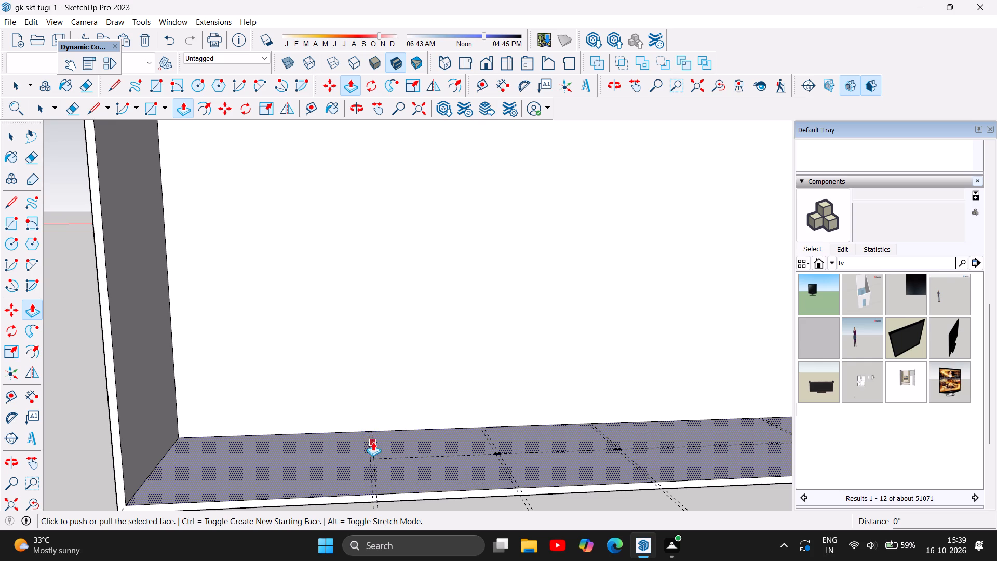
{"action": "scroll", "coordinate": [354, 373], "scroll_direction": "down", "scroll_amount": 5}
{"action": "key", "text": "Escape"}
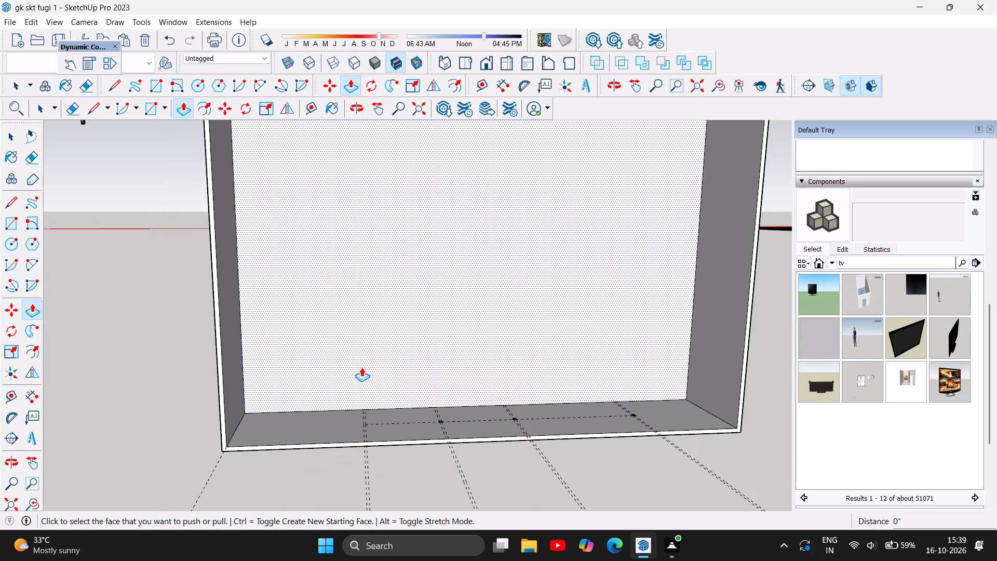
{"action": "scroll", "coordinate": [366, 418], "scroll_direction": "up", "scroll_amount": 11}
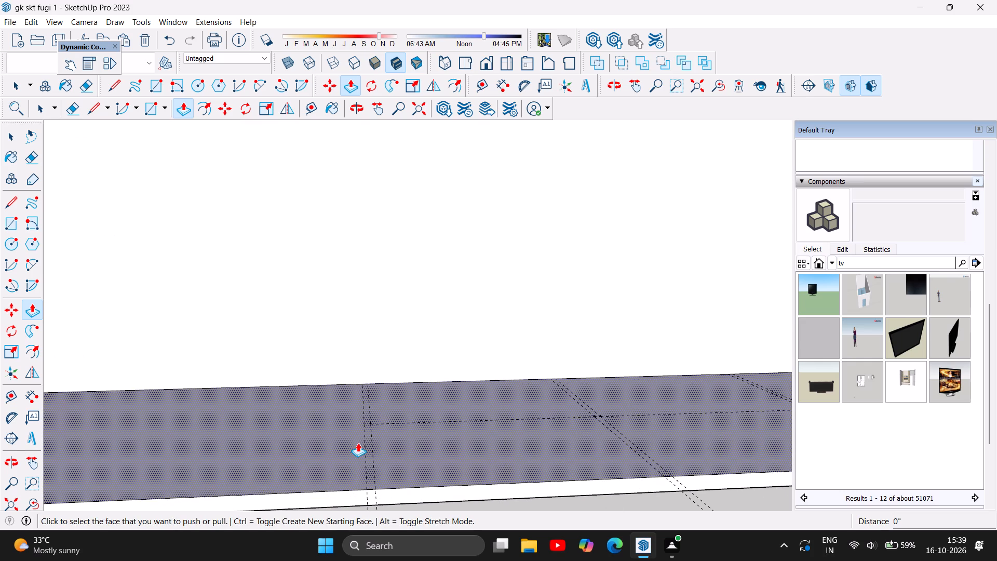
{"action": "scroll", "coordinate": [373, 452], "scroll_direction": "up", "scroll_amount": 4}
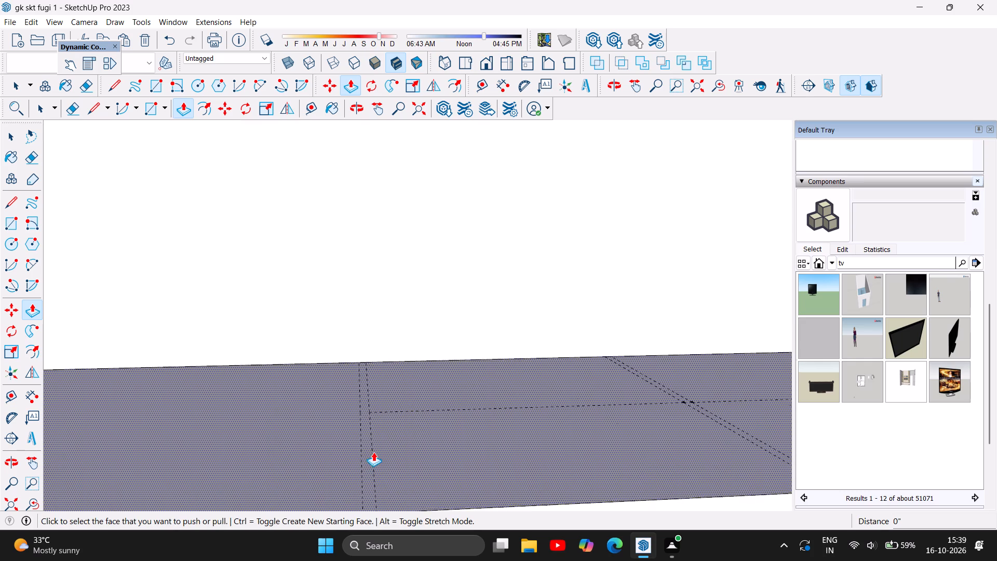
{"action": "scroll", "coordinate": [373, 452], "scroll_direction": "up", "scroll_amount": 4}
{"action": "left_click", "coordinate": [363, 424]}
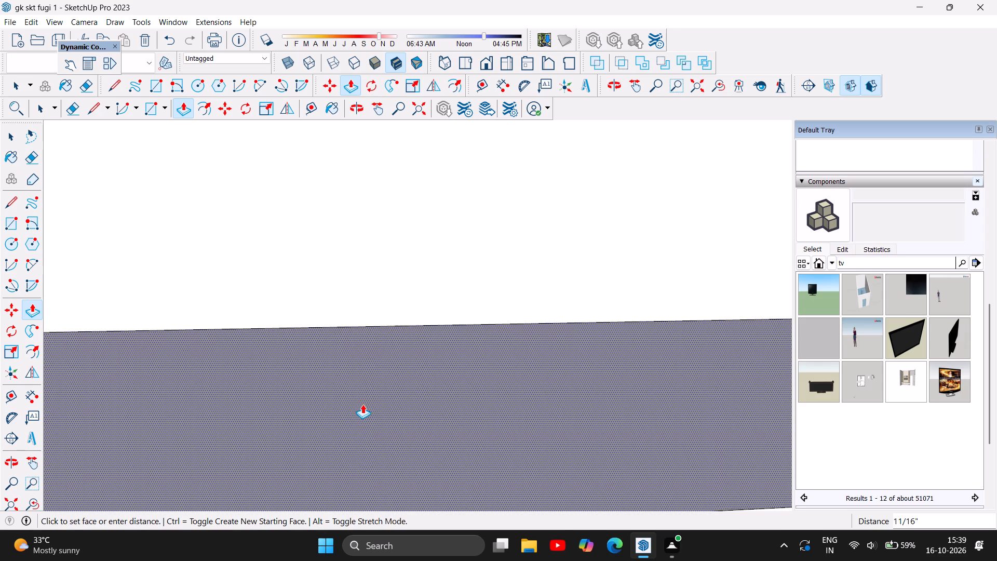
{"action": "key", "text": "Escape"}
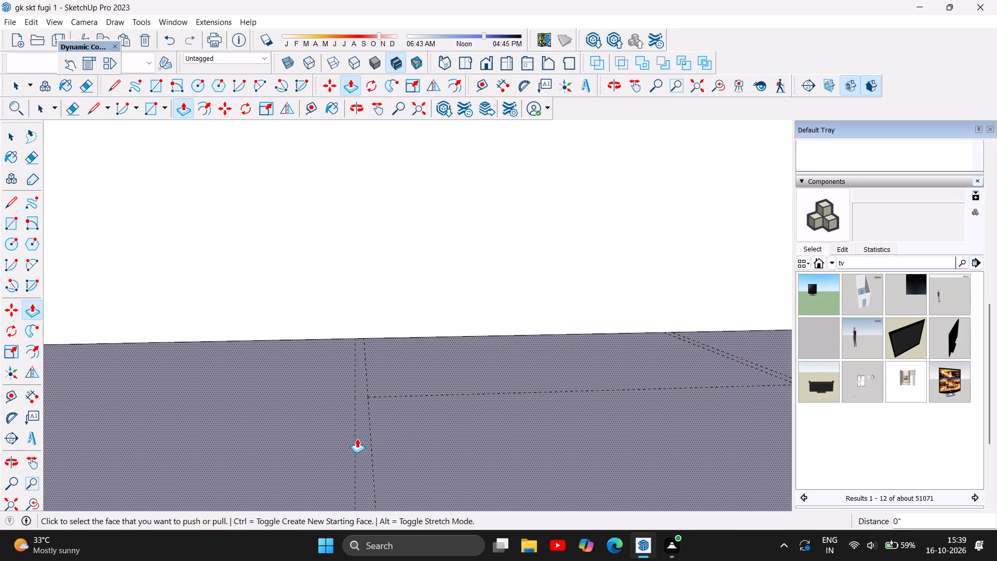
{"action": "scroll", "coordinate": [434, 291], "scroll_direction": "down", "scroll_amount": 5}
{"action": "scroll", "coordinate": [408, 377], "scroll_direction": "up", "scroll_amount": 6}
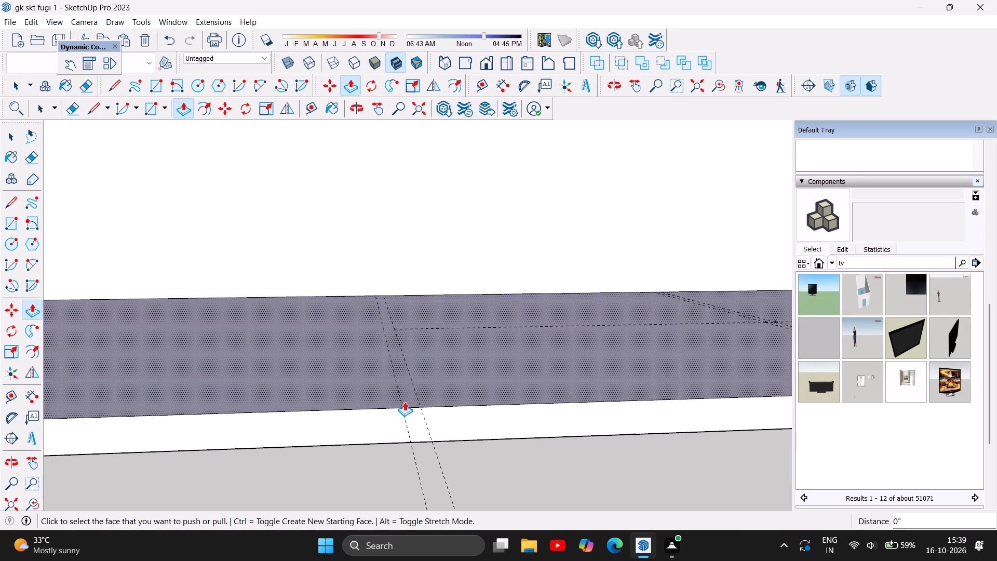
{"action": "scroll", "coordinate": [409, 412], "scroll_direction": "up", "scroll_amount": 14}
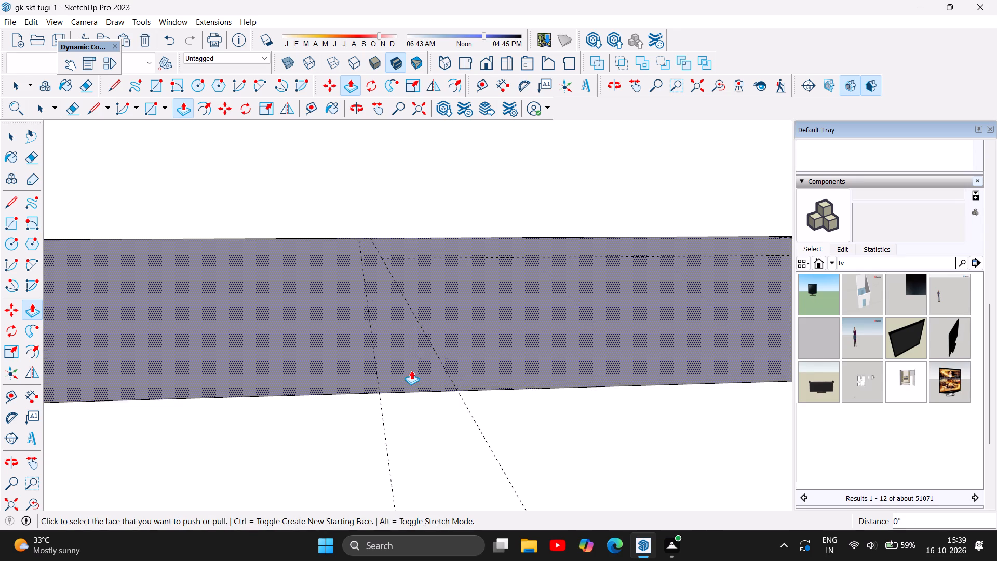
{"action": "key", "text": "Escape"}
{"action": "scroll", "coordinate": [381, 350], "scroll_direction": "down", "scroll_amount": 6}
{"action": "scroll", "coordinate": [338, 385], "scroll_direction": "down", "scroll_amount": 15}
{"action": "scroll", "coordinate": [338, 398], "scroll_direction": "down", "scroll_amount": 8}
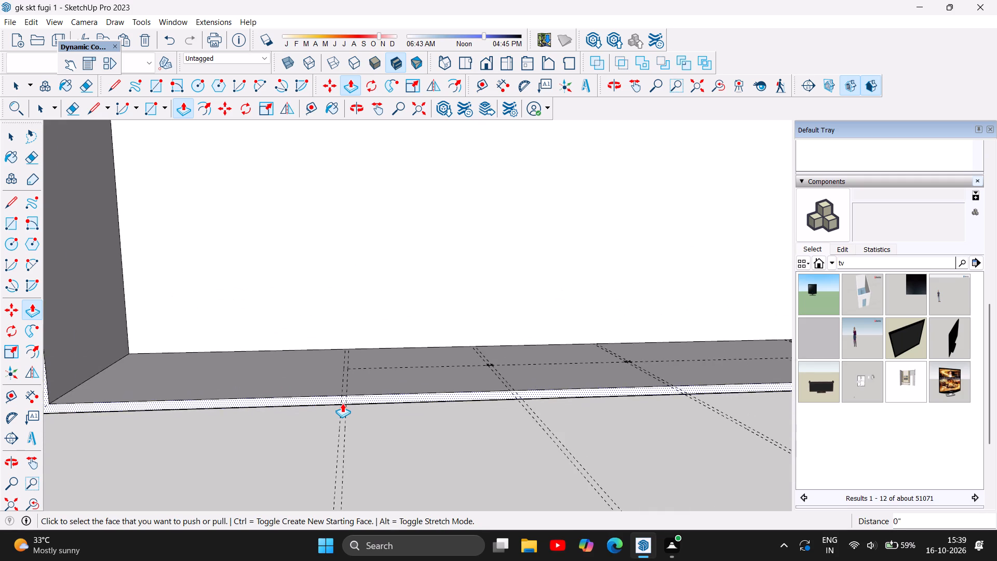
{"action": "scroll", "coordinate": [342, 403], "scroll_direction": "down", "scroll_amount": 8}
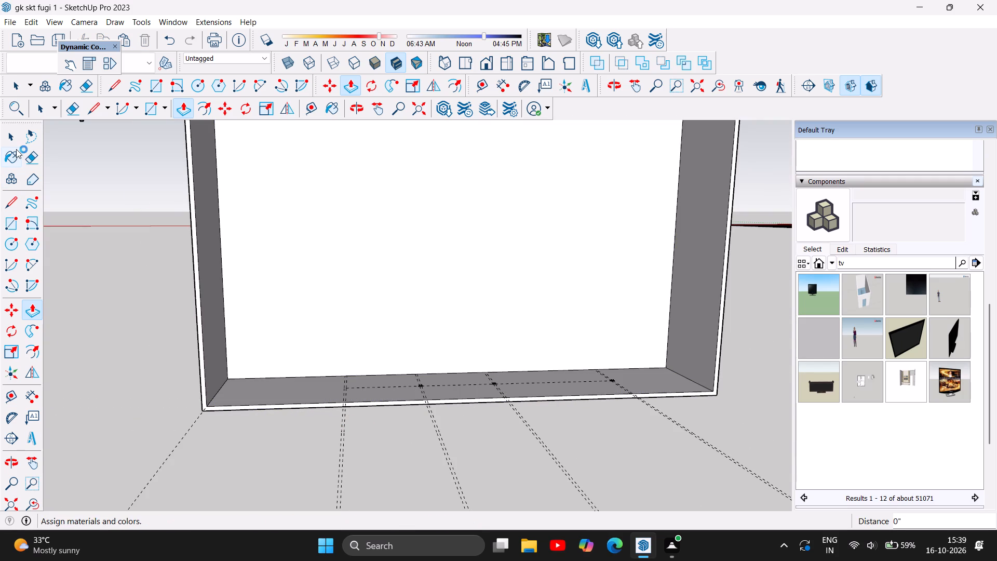
Draw two front-to-back lines, each 1' 11" long, on the cabinet's bottom panel along the first divider's guide pair.
{"action": "left_click", "coordinate": [118, 81]}
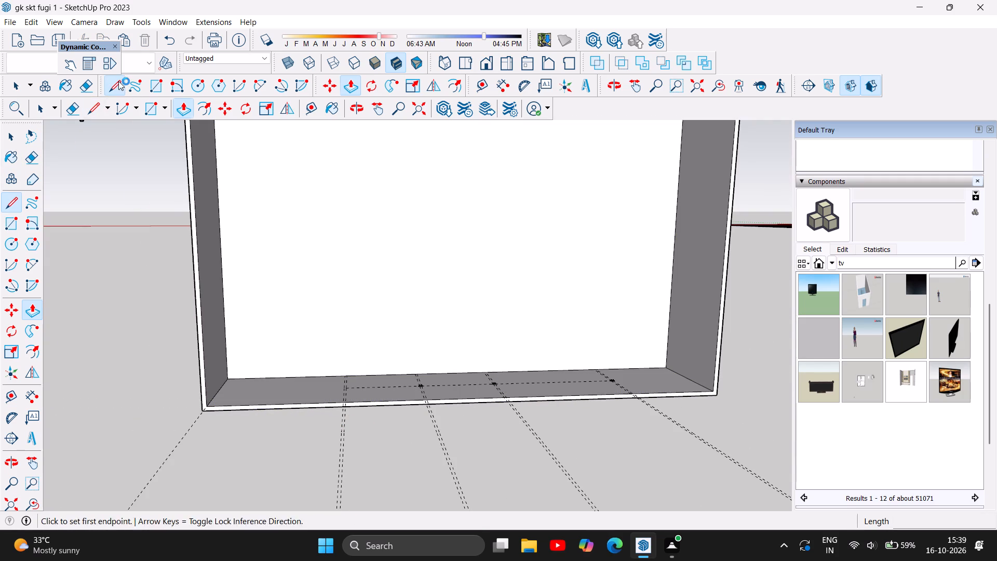
{"action": "scroll", "coordinate": [345, 391], "scroll_direction": "up", "scroll_amount": 12}
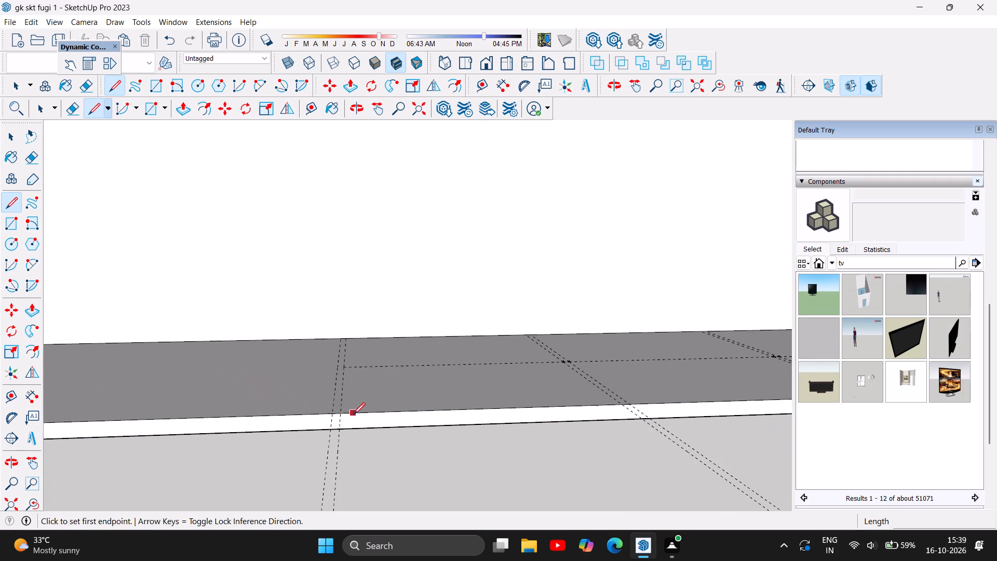
{"action": "left_click", "coordinate": [331, 415]}
{"action": "left_click", "coordinate": [340, 338]}
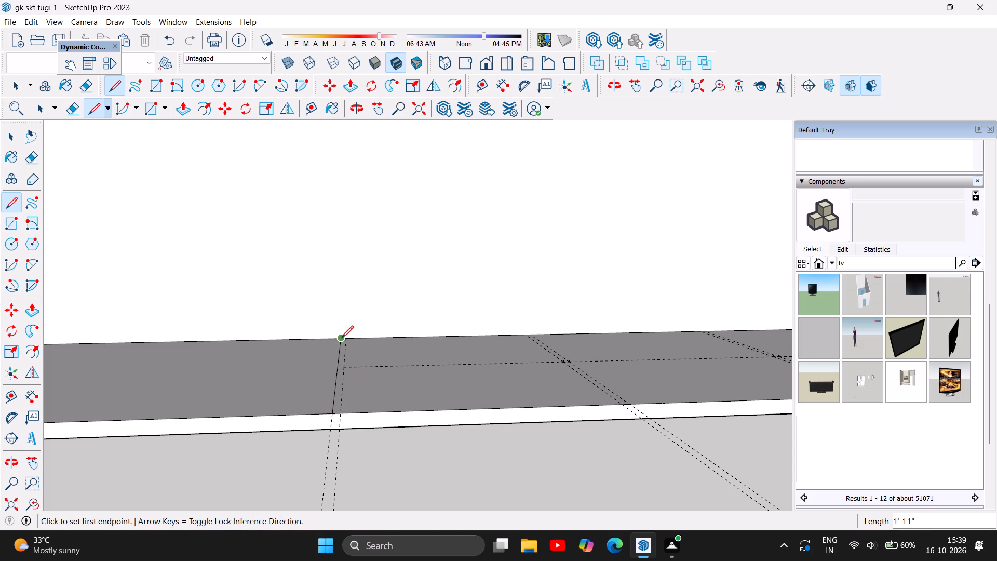
{"action": "left_click", "coordinate": [349, 337]}
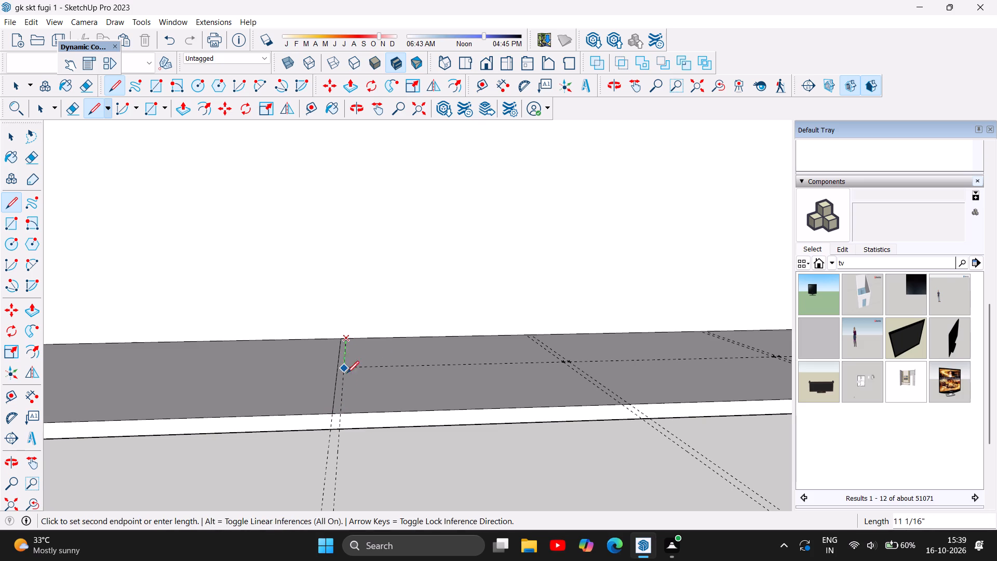
{"action": "left_click", "coordinate": [341, 412]}
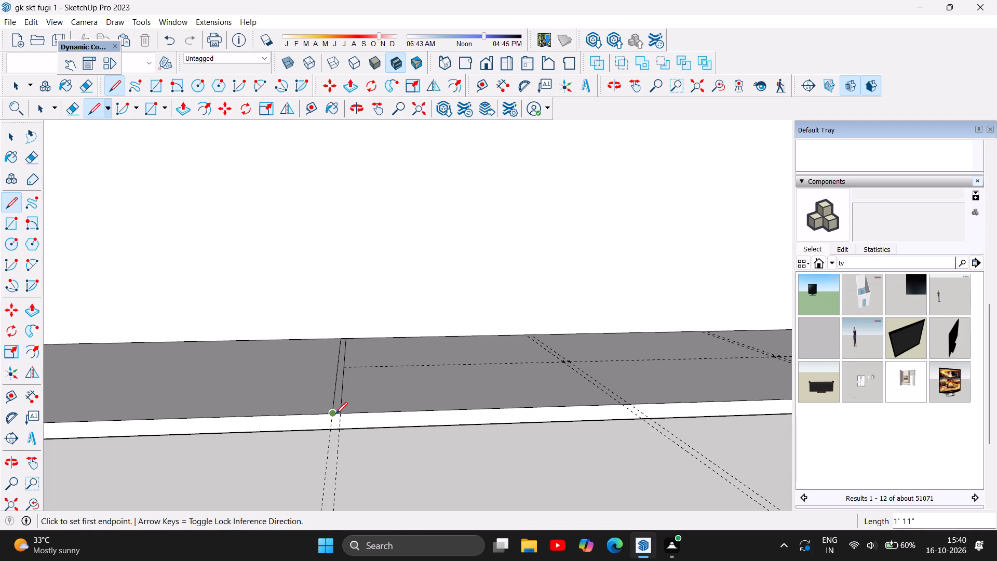
{"action": "left_click", "coordinate": [335, 414]}
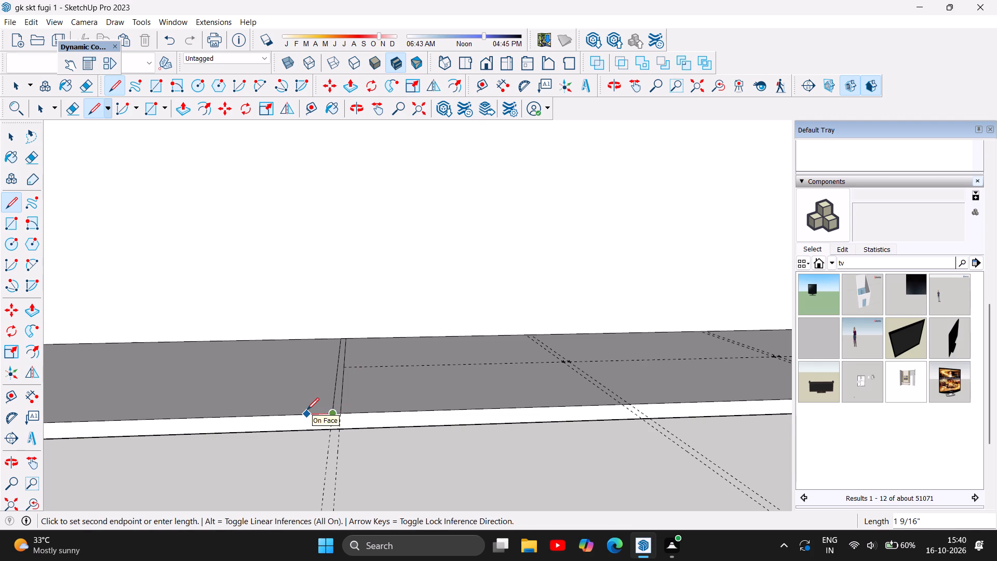
{"action": "key", "text": "Escape"}
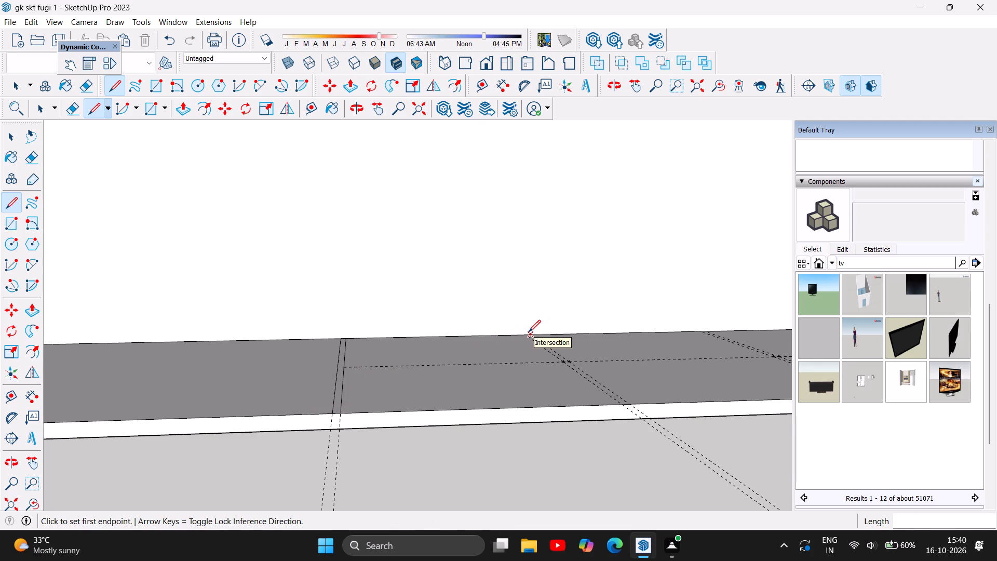
Draw two front-to-back lines, each 1' 11" long, across the bottom panel along the second divider's guide pair.
{"action": "left_click", "coordinate": [529, 332]}
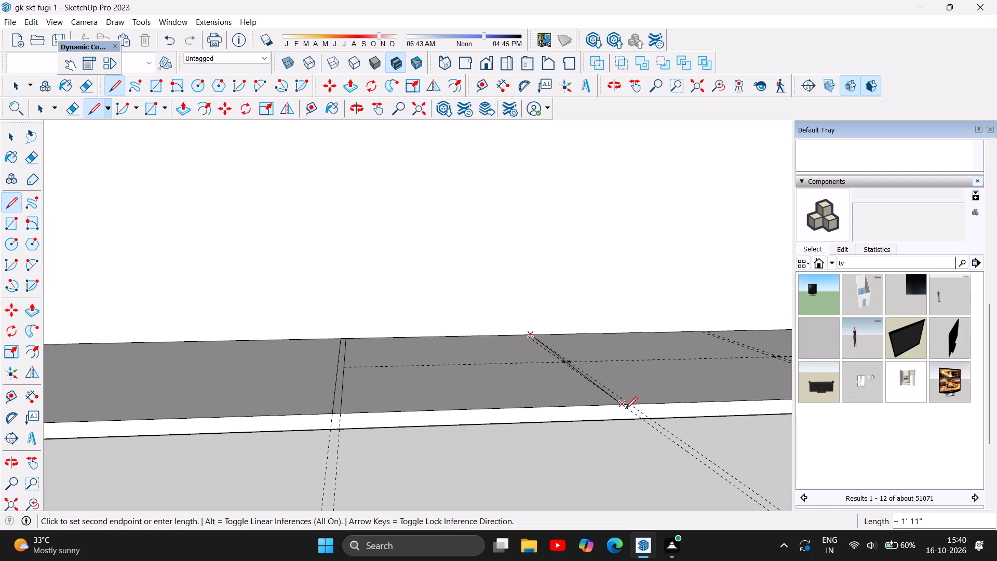
{"action": "scroll", "coordinate": [625, 409], "scroll_direction": "up", "scroll_amount": 5}
{"action": "key", "text": "Escape"}
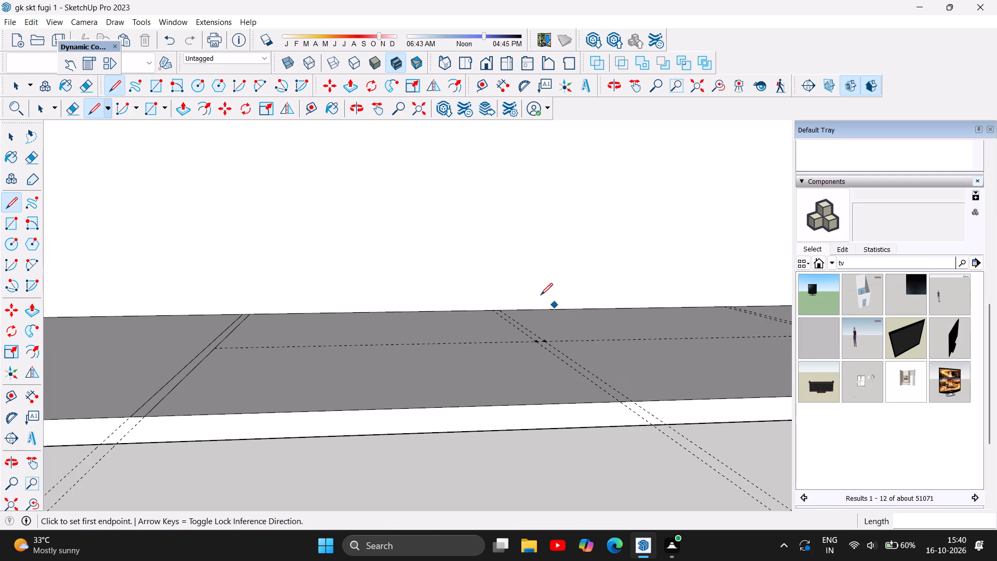
{"action": "left_click", "coordinate": [492, 307]}
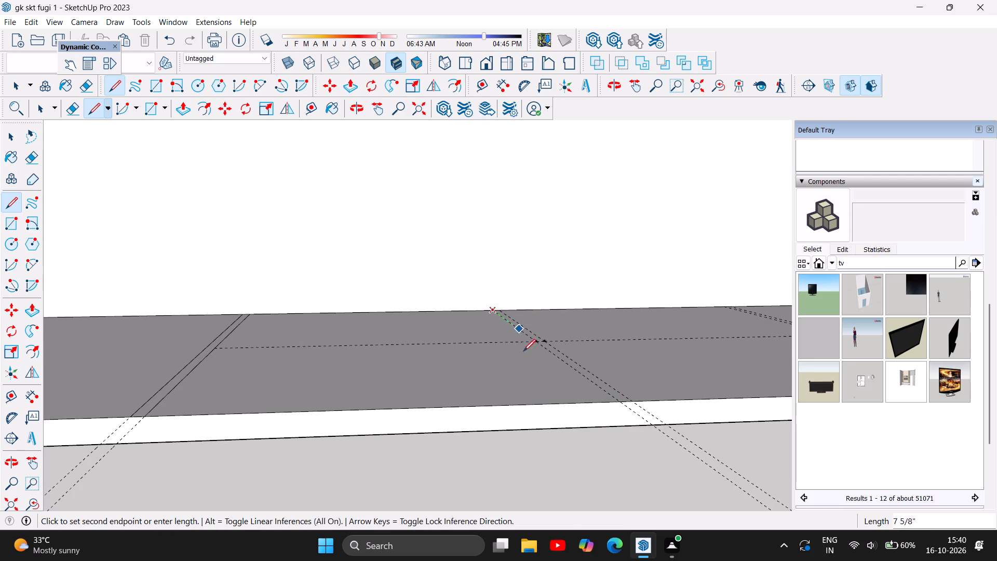
{"action": "left_click", "coordinate": [619, 401]}
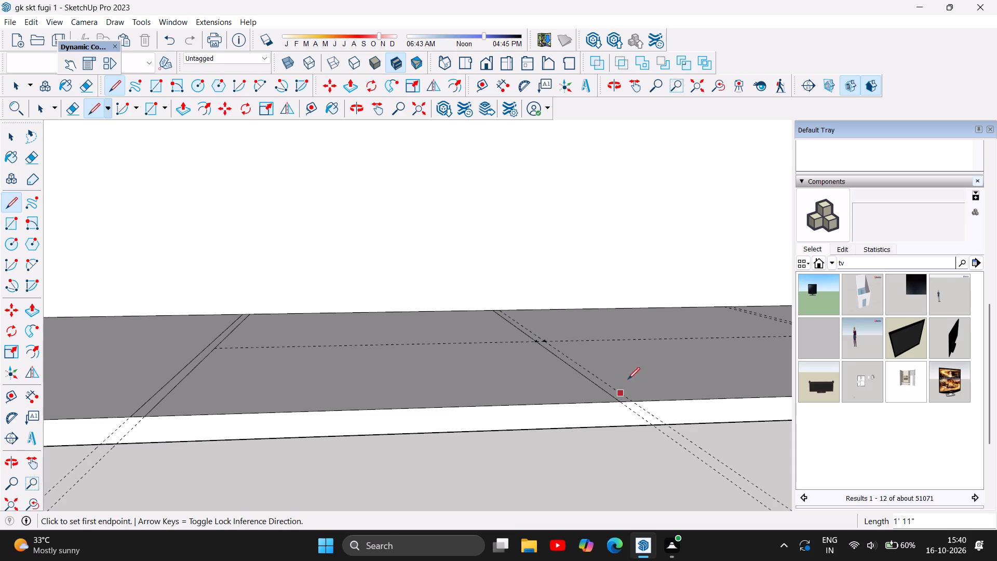
{"action": "left_click", "coordinate": [502, 310]}
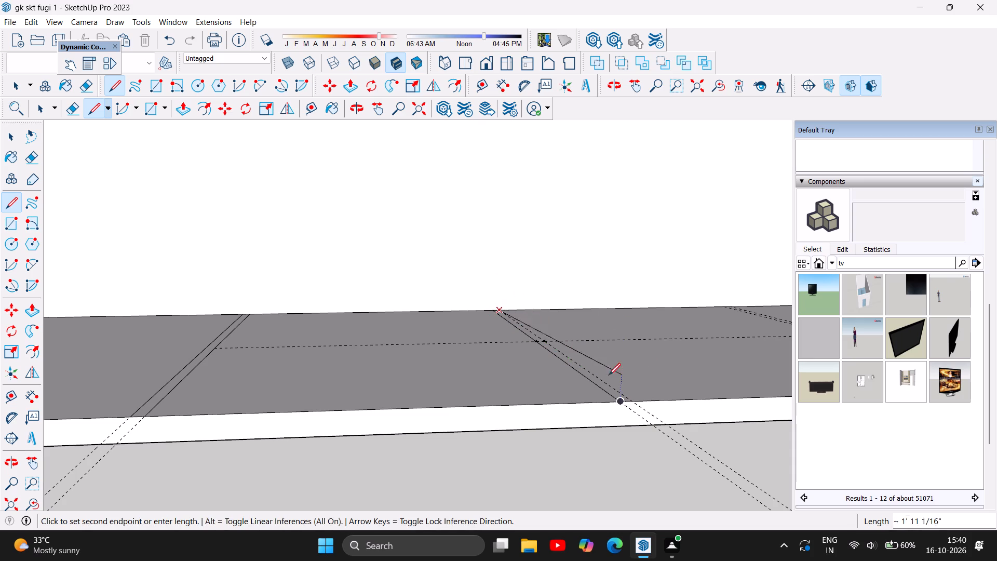
{"action": "left_click", "coordinate": [633, 400]}
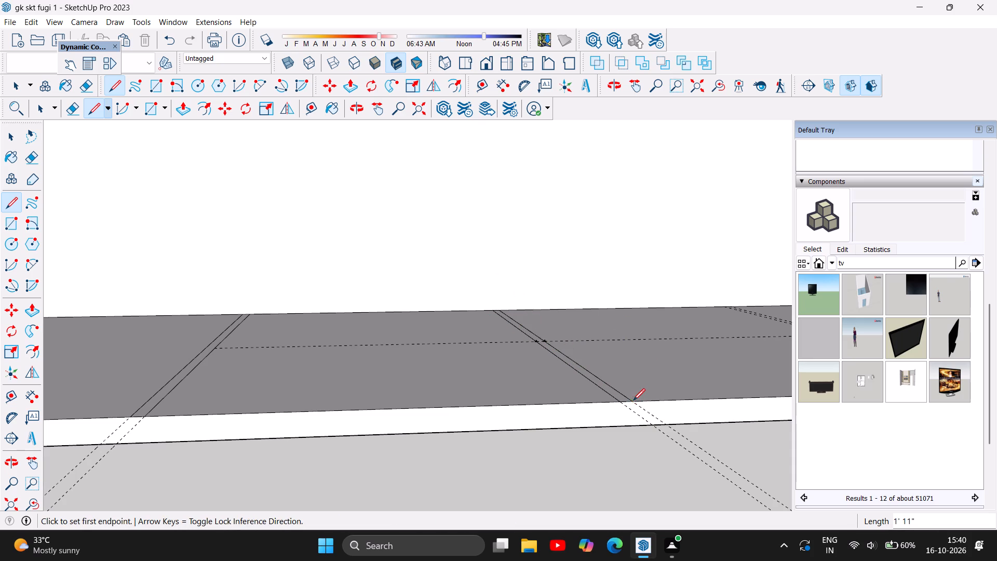
Draw two front-to-back lines, each 1' 11" long, across the bottom panel along the third divider's guide pair.
{"action": "scroll", "coordinate": [222, 403], "scroll_direction": "down", "scroll_amount": 11}
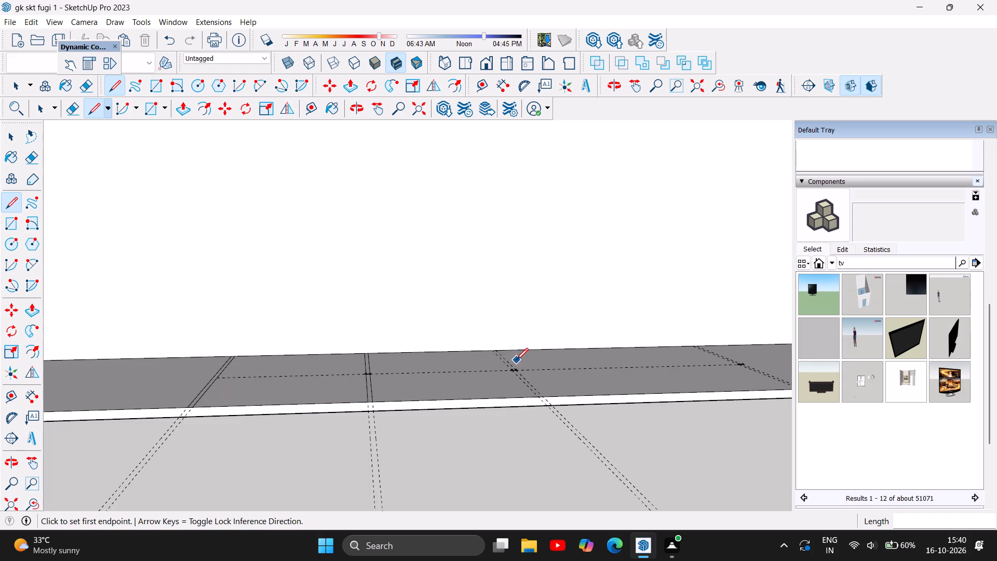
{"action": "scroll", "coordinate": [520, 333], "scroll_direction": "up", "scroll_amount": 5}
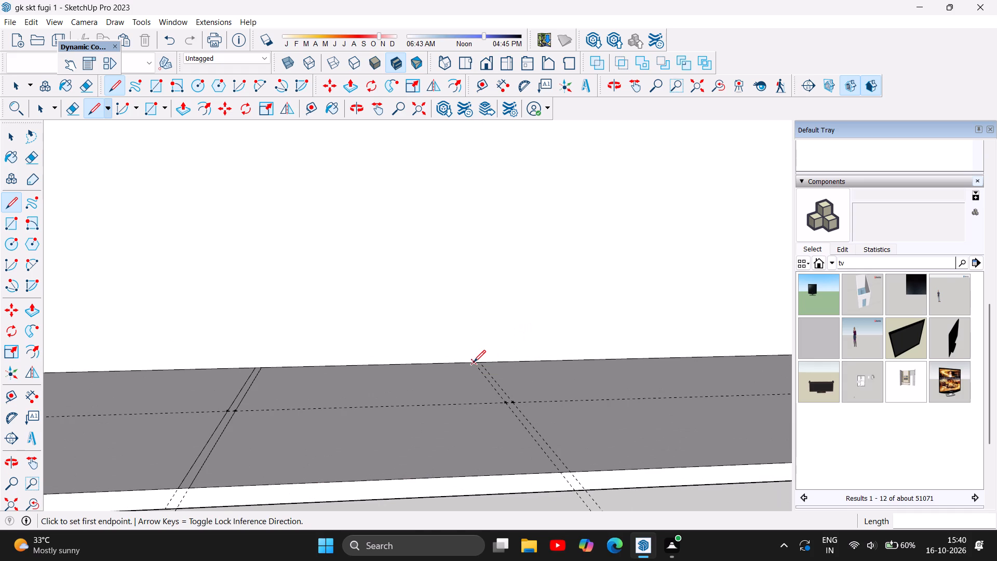
{"action": "left_click", "coordinate": [474, 362]}
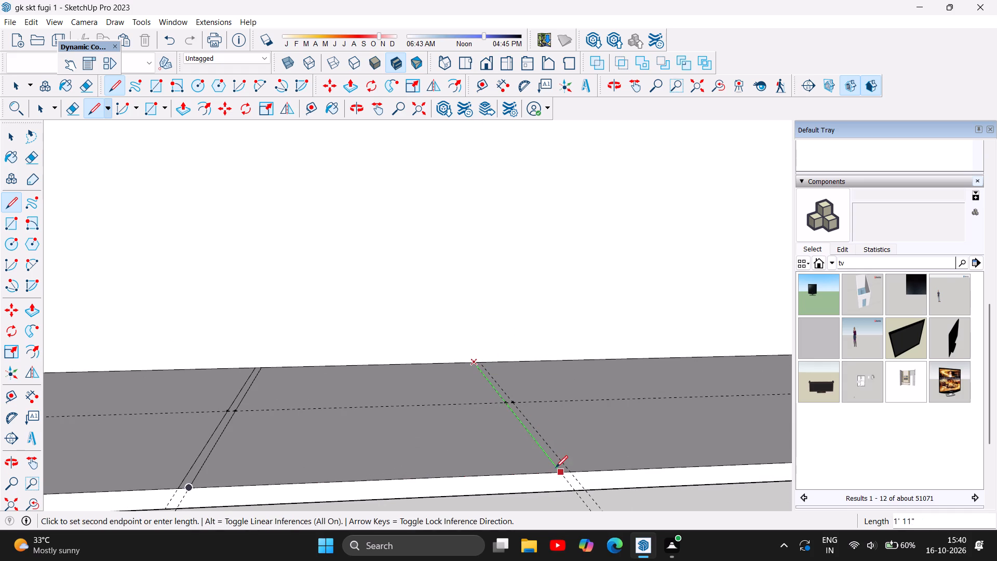
{"action": "left_click", "coordinate": [562, 473]}
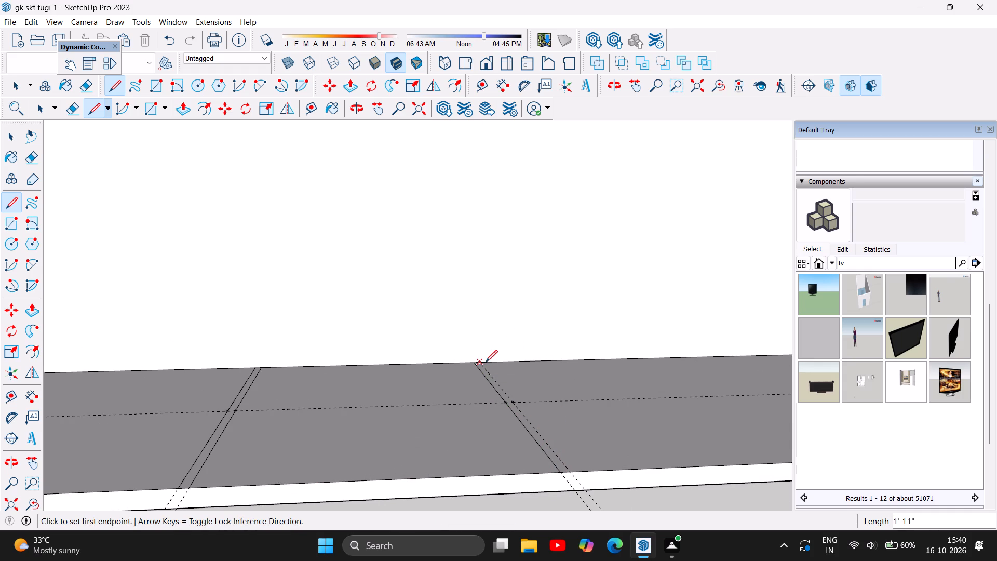
{"action": "left_click", "coordinate": [482, 361]}
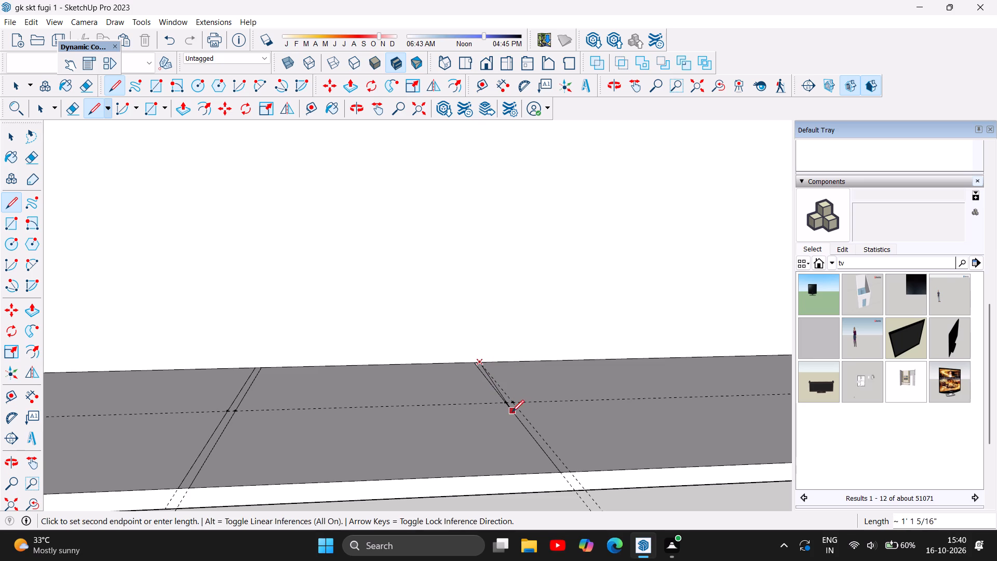
{"action": "left_click", "coordinate": [570, 470]}
Draw two front-to-back lines, each 1' 11" long, across the bottom panel along the fourth divider's guide pair.
{"action": "scroll", "coordinate": [268, 410], "scroll_direction": "down", "scroll_amount": 5}
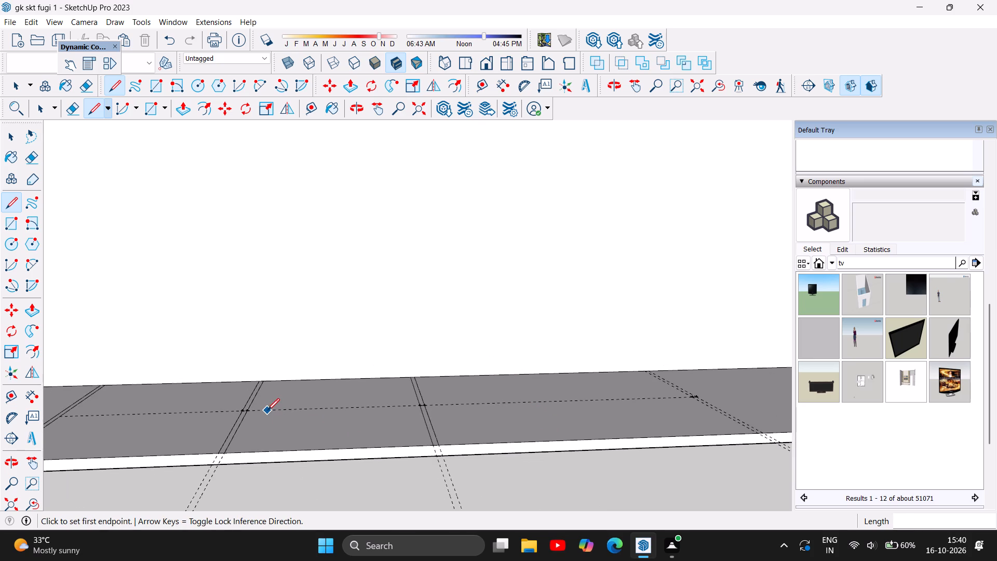
{"action": "scroll", "coordinate": [267, 410], "scroll_direction": "down", "scroll_amount": 5}
{"action": "scroll", "coordinate": [524, 373], "scroll_direction": "up", "scroll_amount": 5}
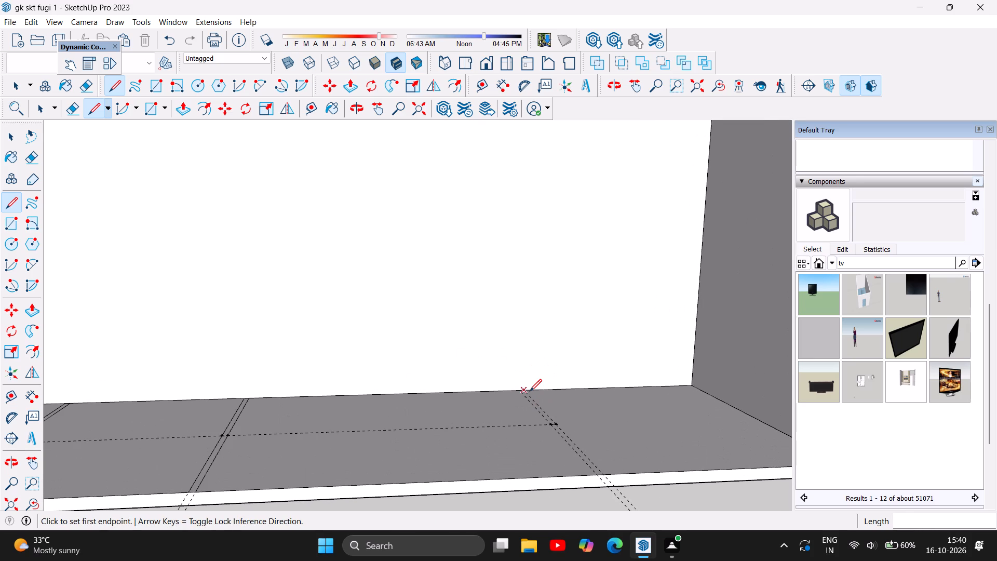
{"action": "left_click", "coordinate": [521, 389]}
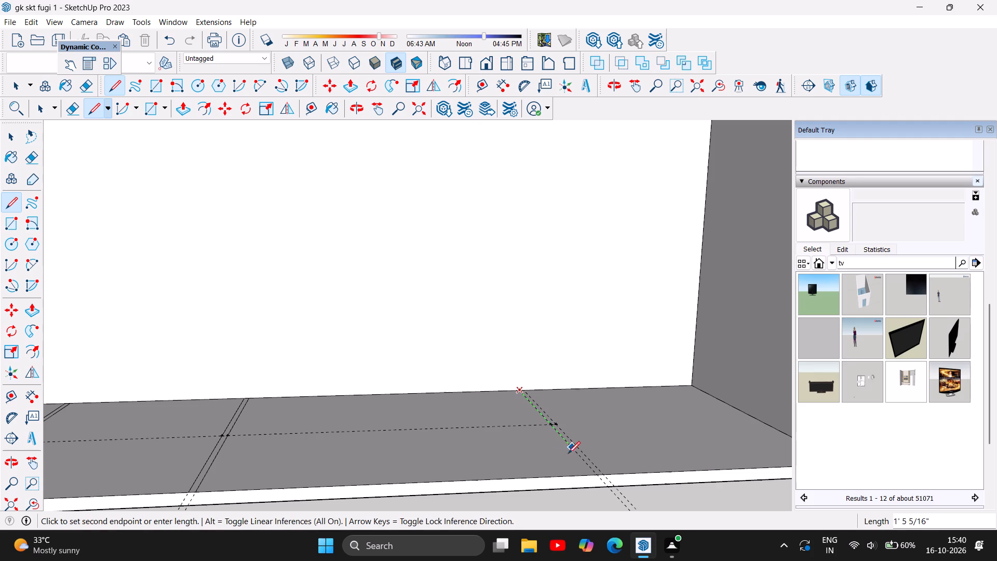
{"action": "left_click", "coordinate": [598, 475]}
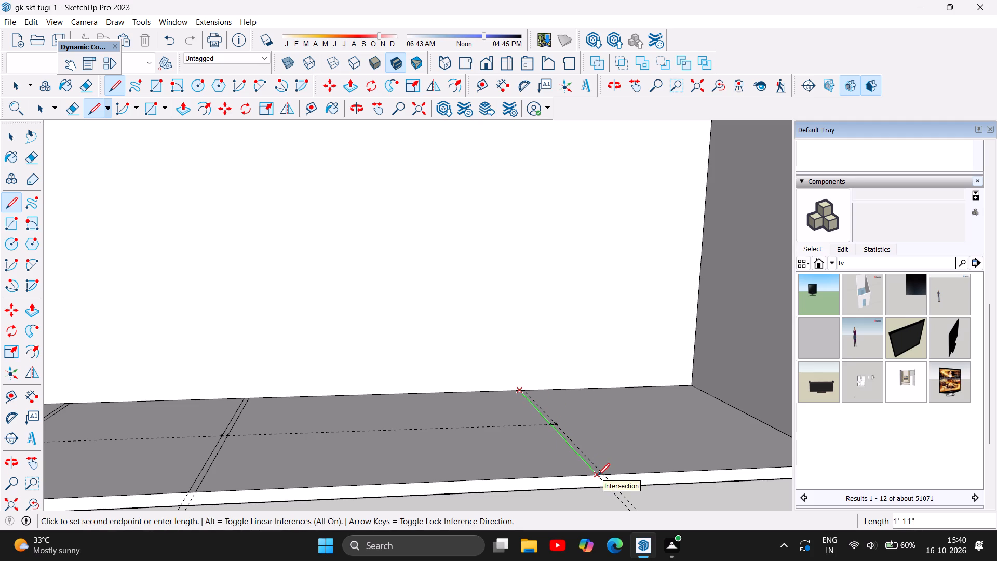
{"action": "left_click", "coordinate": [527, 389]}
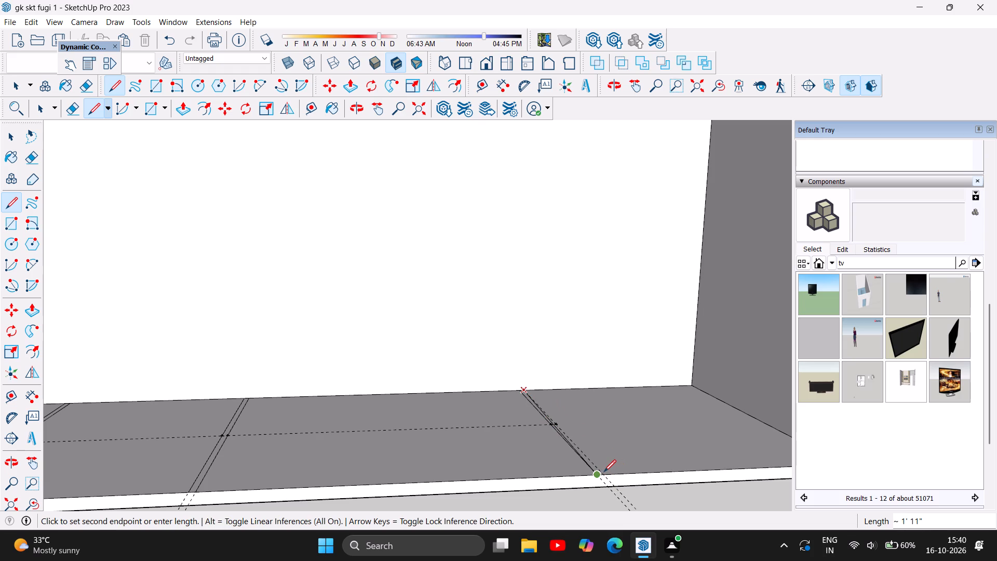
{"action": "left_click", "coordinate": [607, 473]}
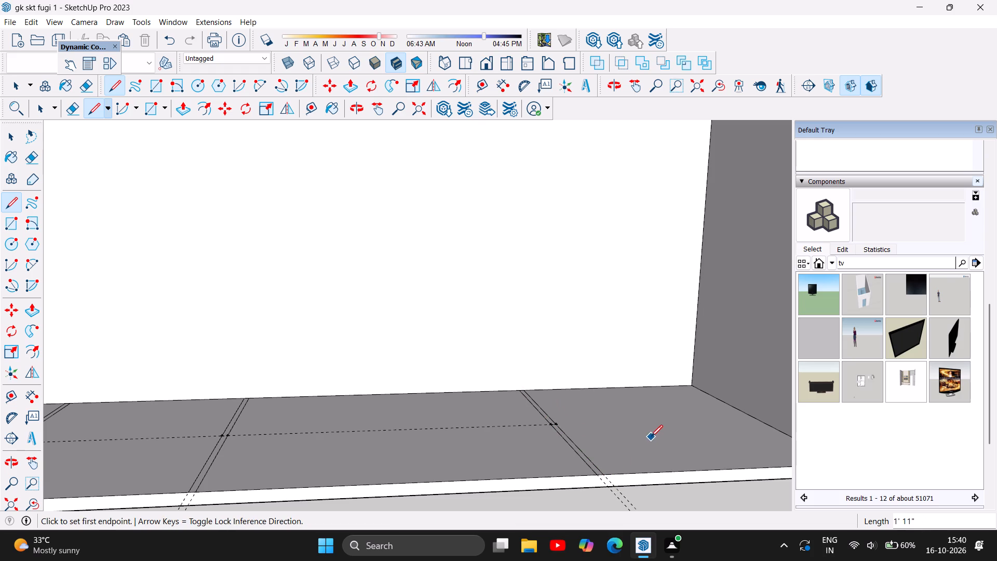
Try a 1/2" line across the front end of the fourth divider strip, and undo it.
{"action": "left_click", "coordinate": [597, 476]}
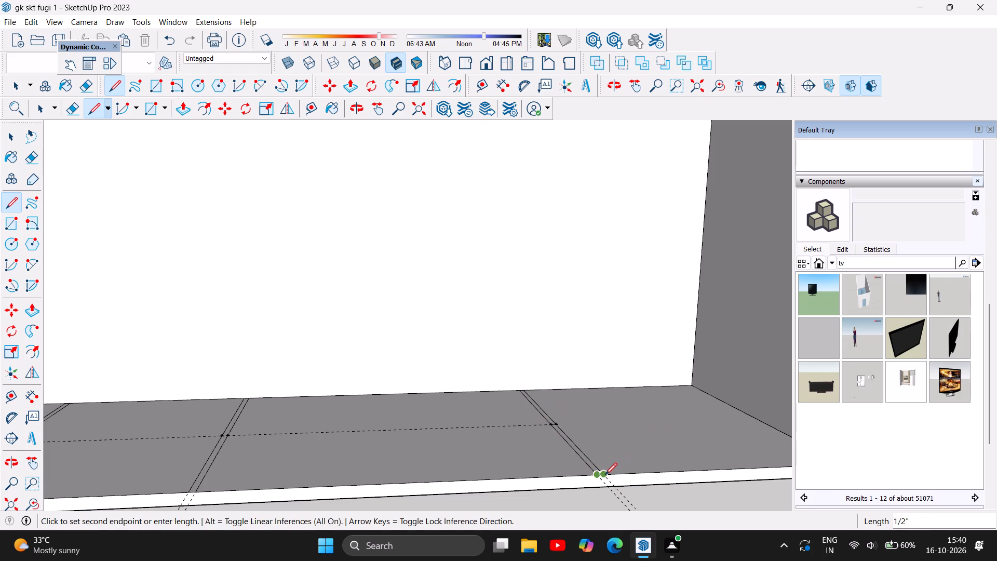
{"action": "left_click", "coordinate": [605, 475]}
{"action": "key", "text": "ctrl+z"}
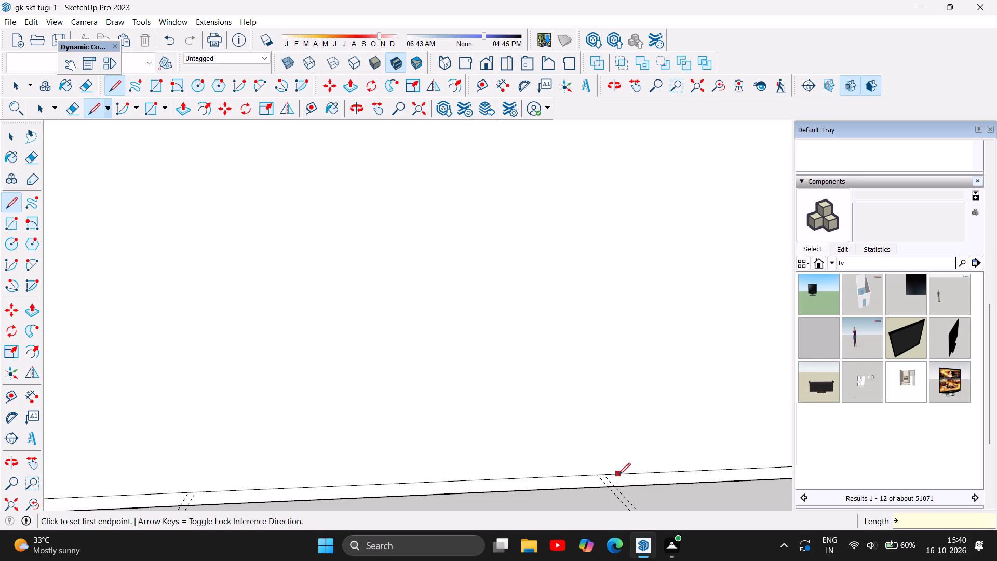
Push/Pull the first divider strip on the bottom panel up 7' 10" to the cabinet's top panel.
{"action": "scroll", "coordinate": [642, 438], "scroll_direction": "down", "scroll_amount": 10}
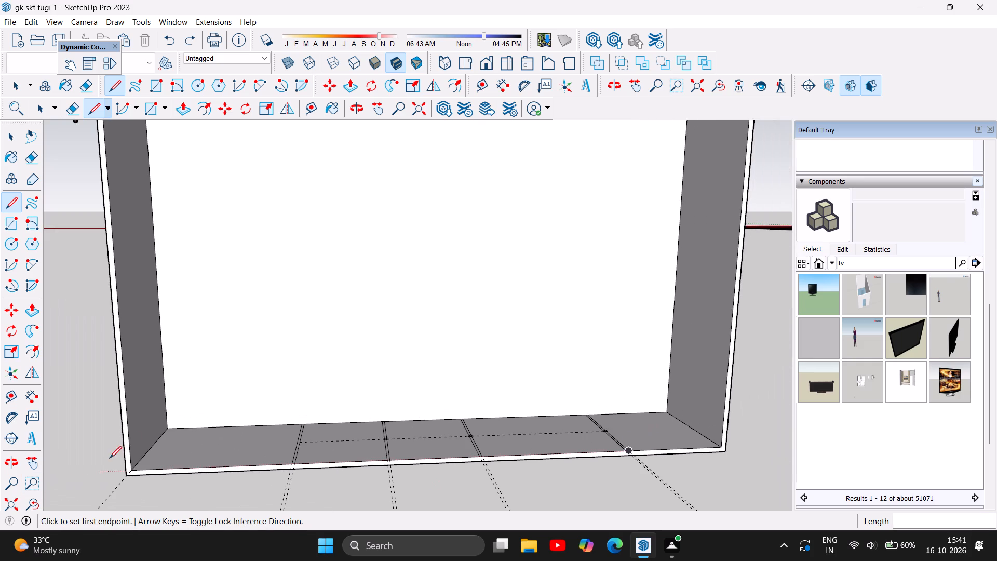
{"action": "scroll", "coordinate": [213, 449], "scroll_direction": "up", "scroll_amount": 5}
{"action": "scroll", "coordinate": [351, 500], "scroll_direction": "up", "scroll_amount": 2}
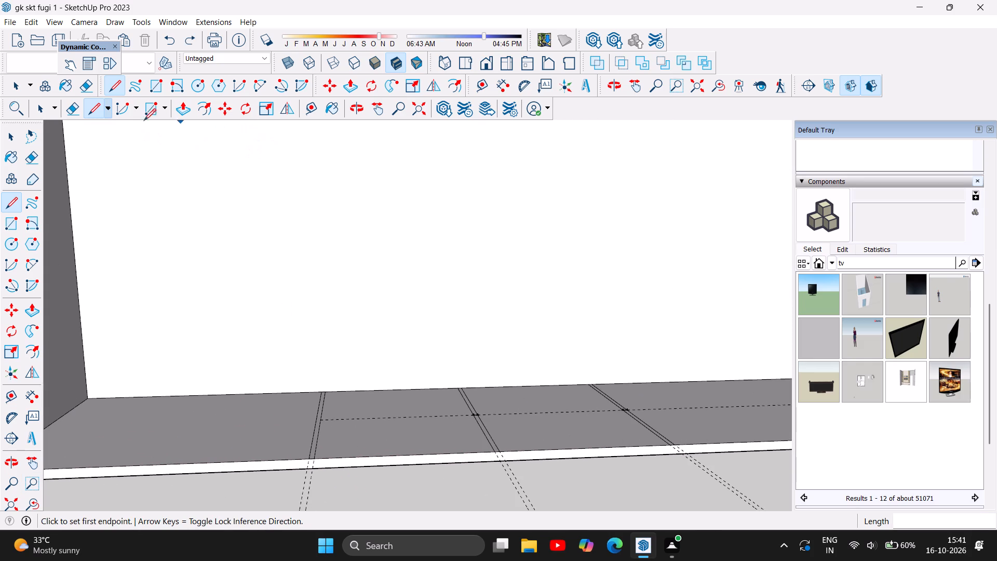
{"action": "left_click", "coordinate": [353, 87]}
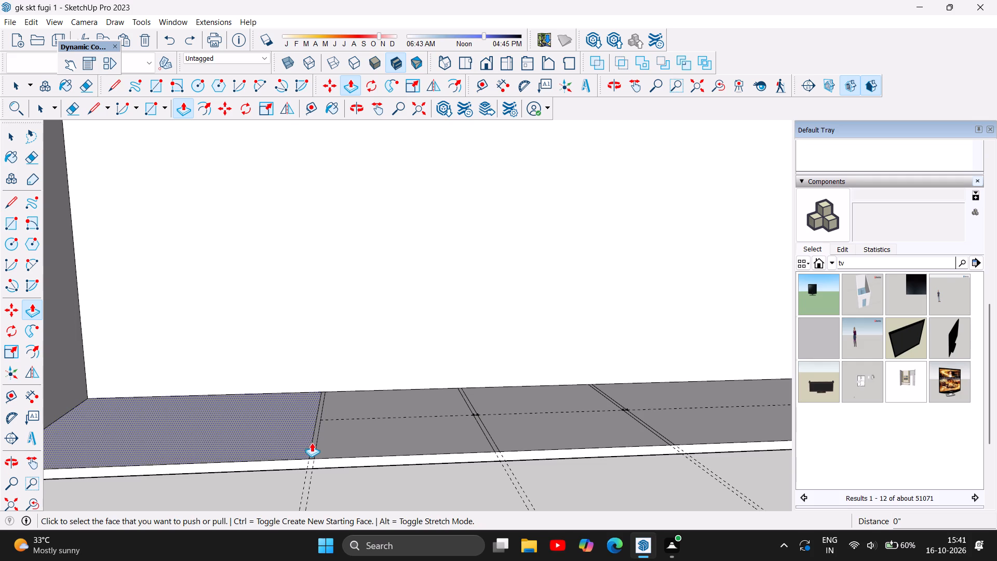
{"action": "left_click", "coordinate": [315, 443]}
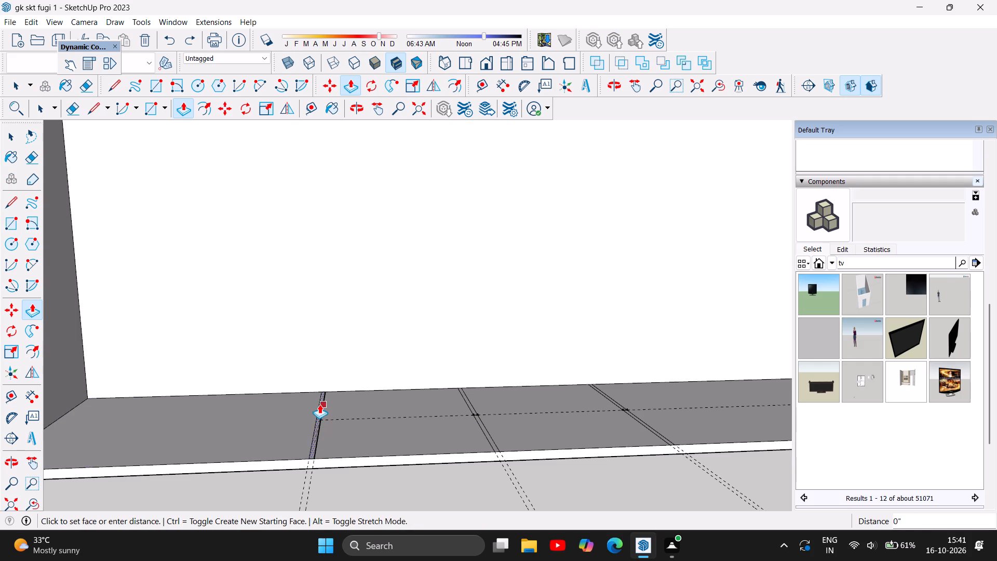
{"action": "scroll", "coordinate": [316, 375], "scroll_direction": "down", "scroll_amount": 7}
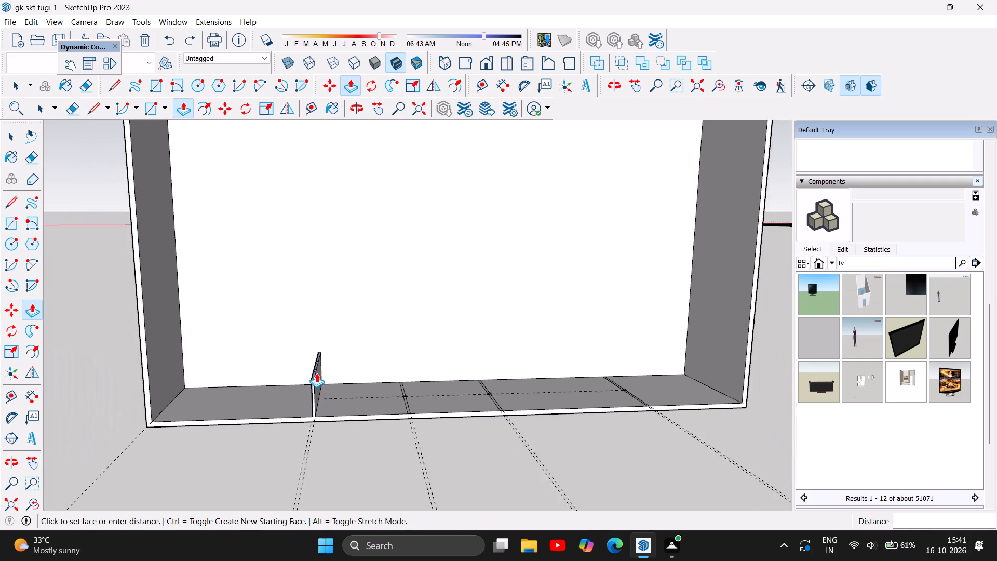
{"action": "scroll", "coordinate": [316, 373], "scroll_direction": "down", "scroll_amount": 7}
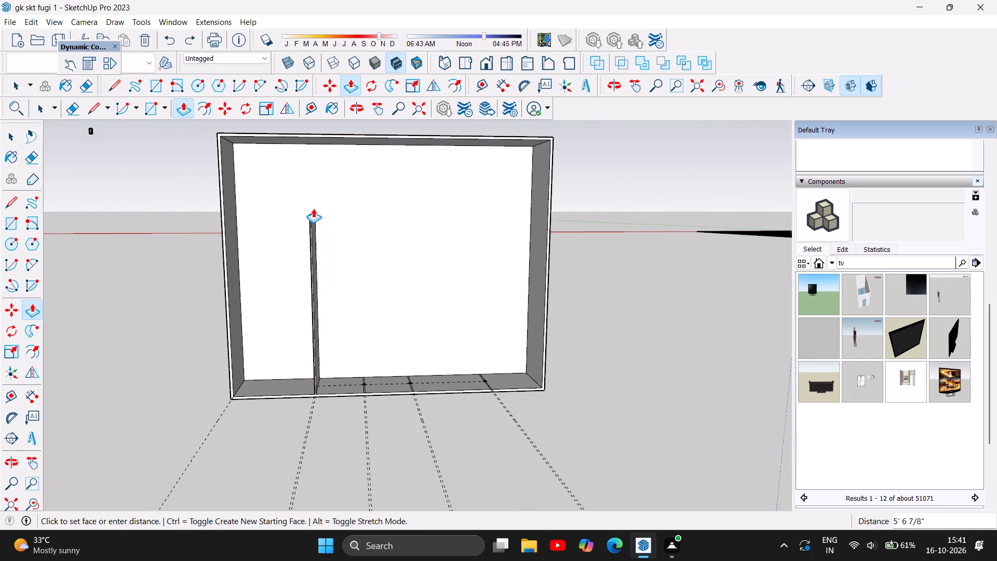
{"action": "left_click", "coordinate": [301, 143]}
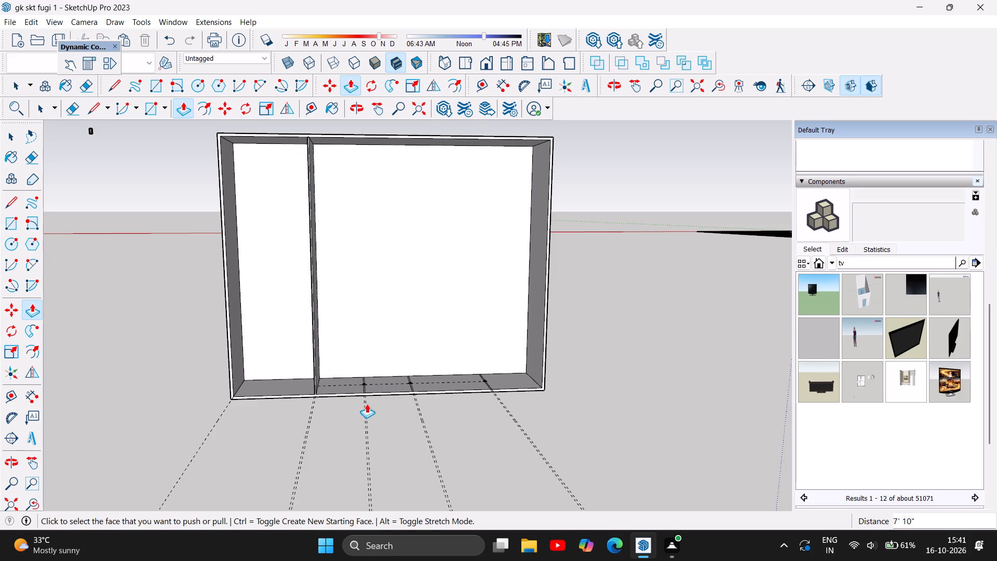
Push/Pull the second divider strip on the bottom panel up 7' 10" to the top panel.
{"action": "scroll", "coordinate": [367, 372], "scroll_direction": "up", "scroll_amount": 11}
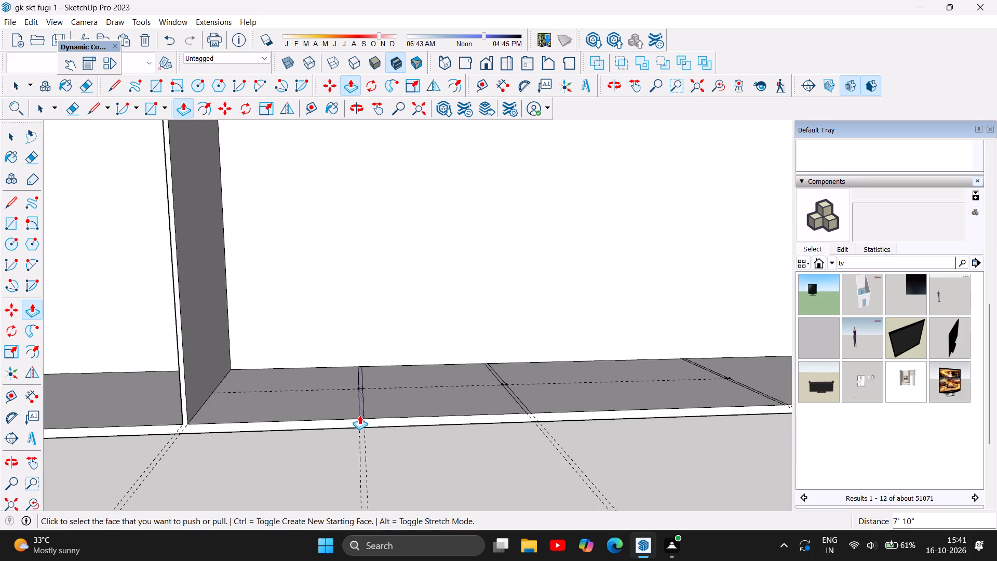
{"action": "scroll", "coordinate": [365, 412], "scroll_direction": "up", "scroll_amount": 4}
{"action": "left_click", "coordinate": [359, 406]}
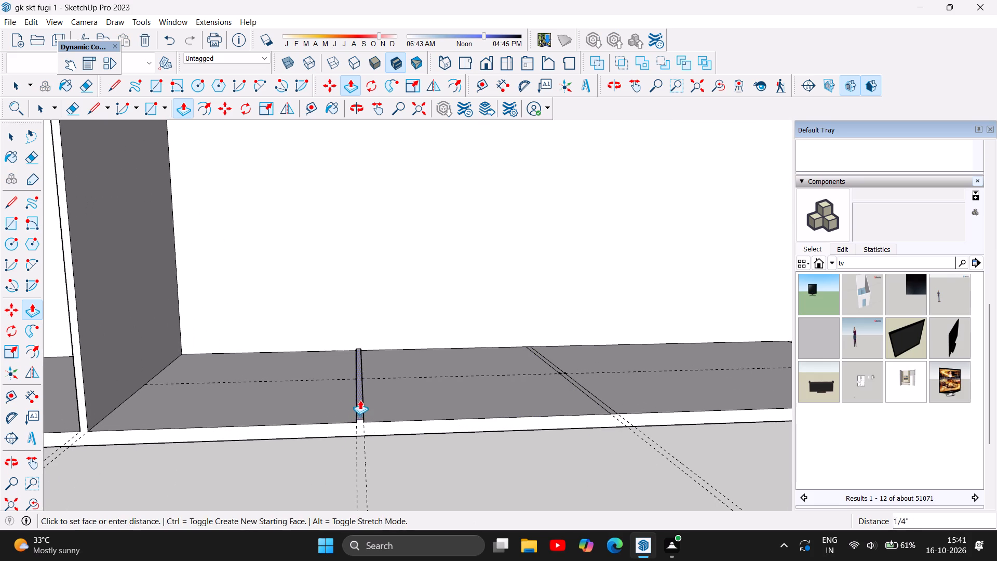
{"action": "scroll", "coordinate": [356, 276], "scroll_direction": "down", "scroll_amount": 9}
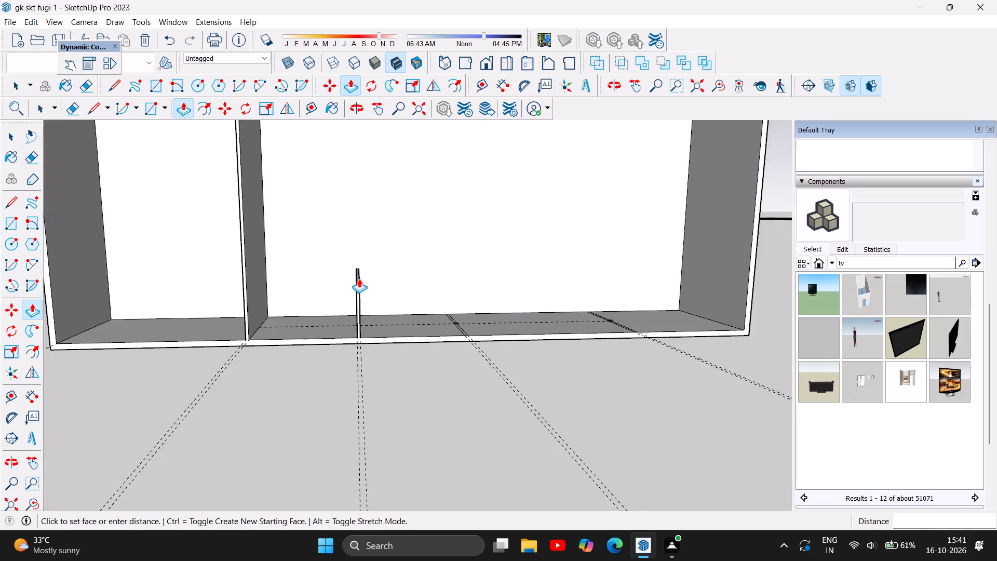
{"action": "scroll", "coordinate": [359, 278], "scroll_direction": "down", "scroll_amount": 18}
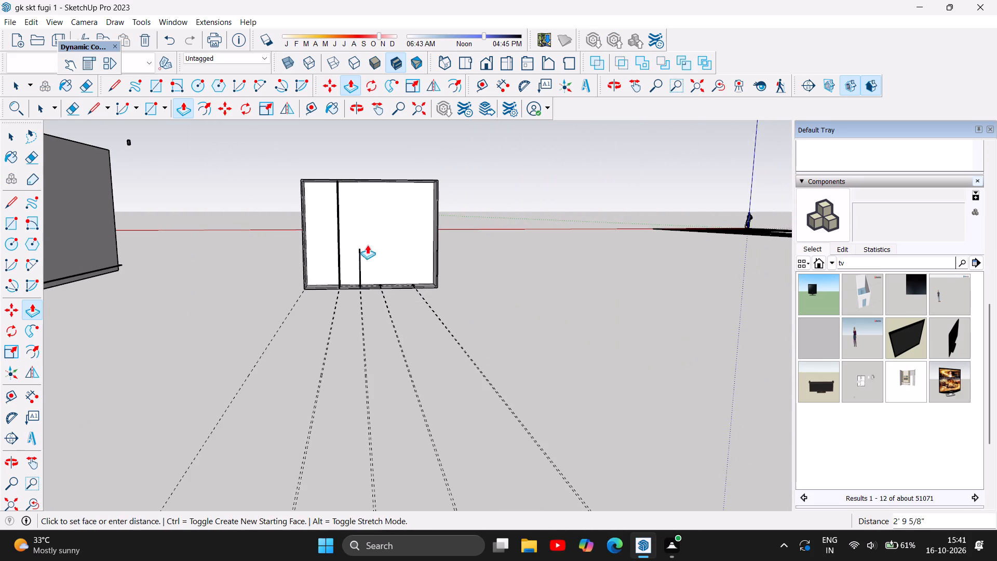
{"action": "left_click", "coordinate": [365, 183]}
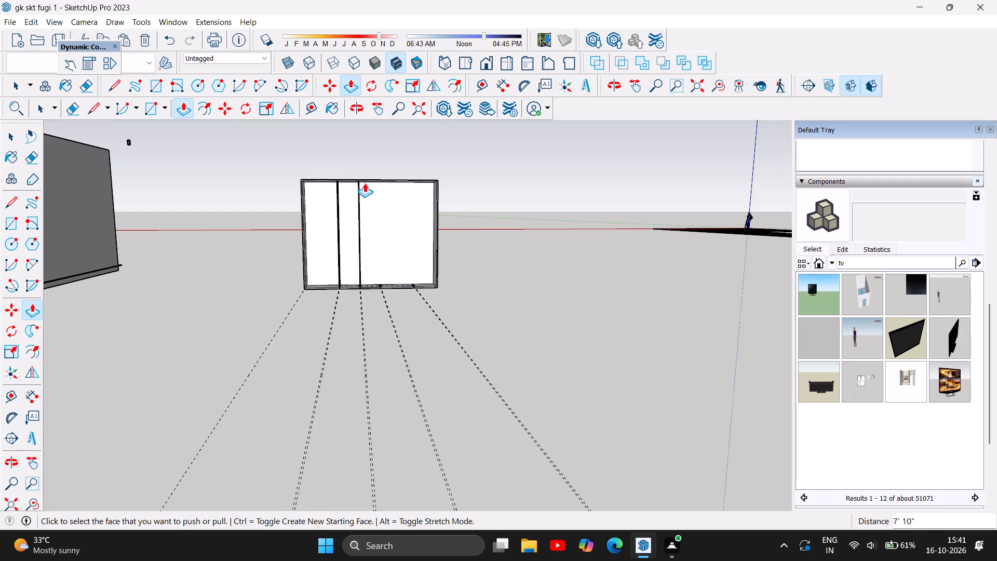
Push/Pull the third divider strip on the bottom panel up 7' 10" to the top panel.
{"action": "scroll", "coordinate": [408, 237], "scroll_direction": "up", "scroll_amount": 3}
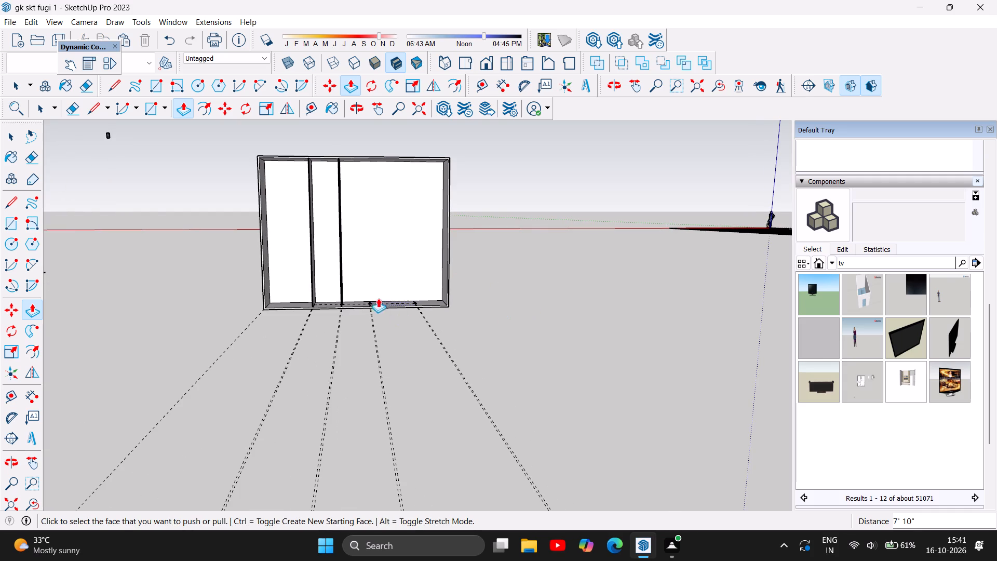
{"action": "scroll", "coordinate": [371, 275], "scroll_direction": "up", "scroll_amount": 12}
{"action": "scroll", "coordinate": [380, 348], "scroll_direction": "up", "scroll_amount": 7}
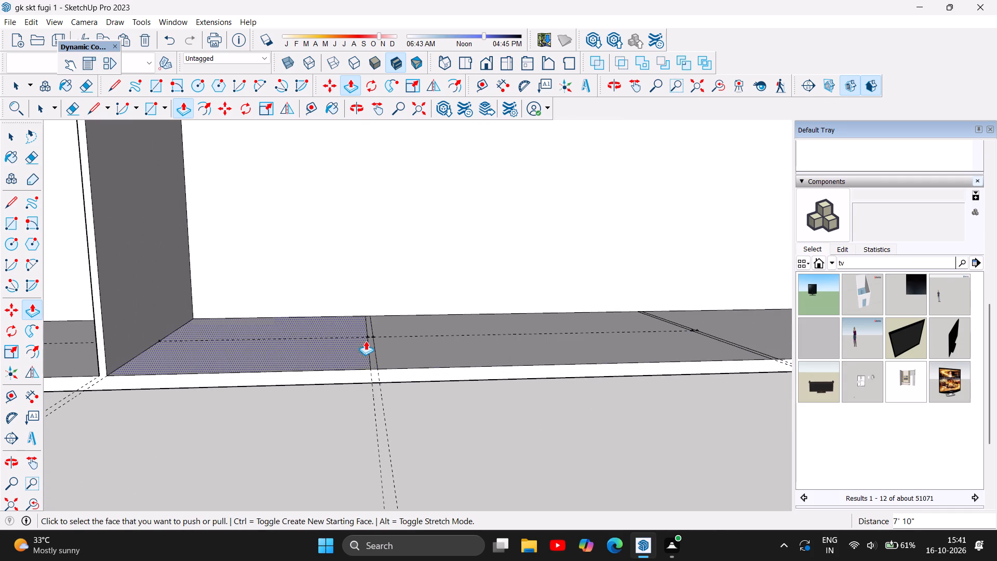
{"action": "left_click", "coordinate": [370, 345]}
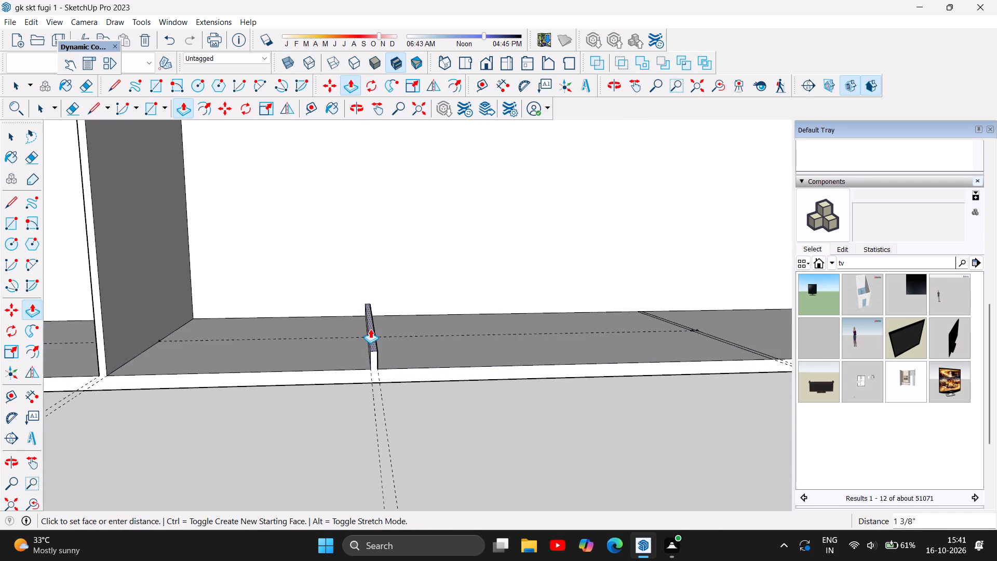
{"action": "scroll", "coordinate": [370, 329], "scroll_direction": "down", "scroll_amount": 17}
{"action": "scroll", "coordinate": [376, 326], "scroll_direction": "down", "scroll_amount": 7}
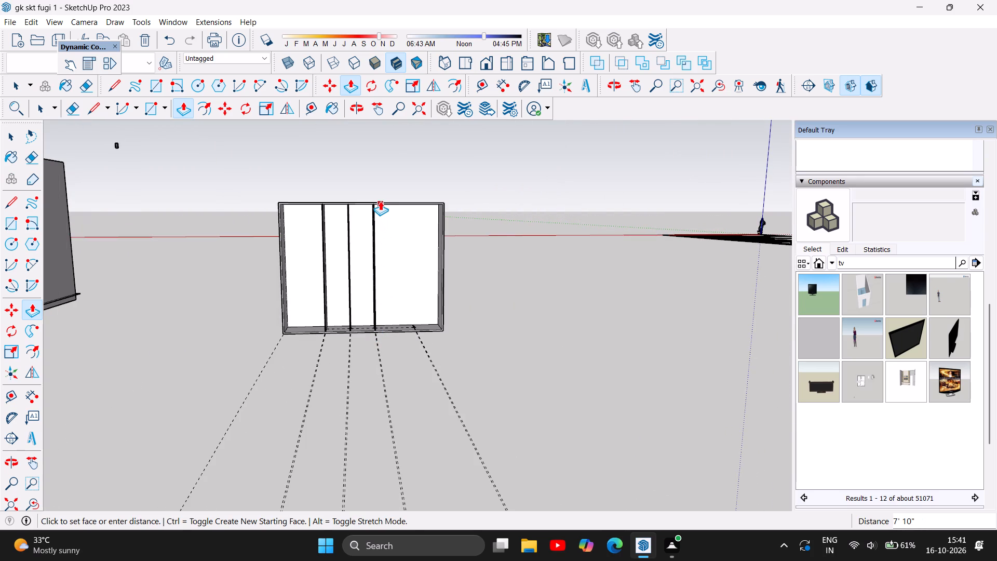
{"action": "left_click", "coordinate": [380, 201]}
Push/Pull the fourth divider strip on the bottom panel up 7' 10" to the top panel.
{"action": "scroll", "coordinate": [441, 288], "scroll_direction": "up", "scroll_amount": 9}
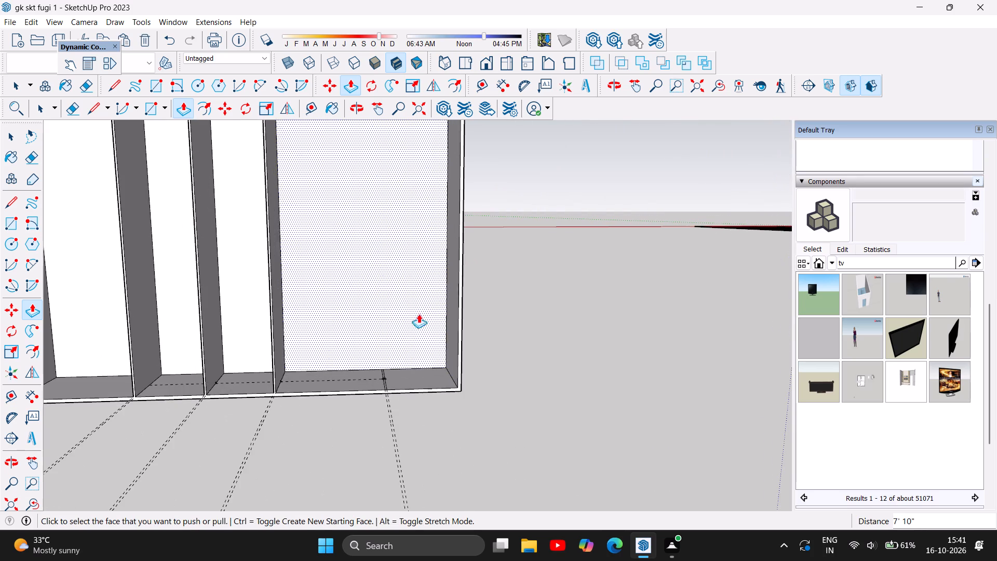
{"action": "scroll", "coordinate": [372, 403], "scroll_direction": "up", "scroll_amount": 9}
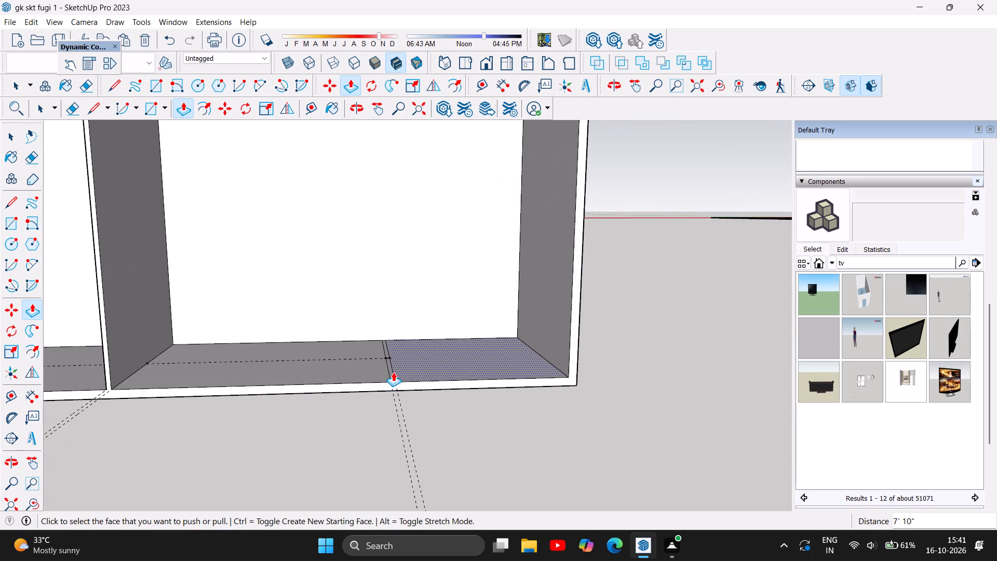
{"action": "left_click", "coordinate": [390, 369]}
{"action": "scroll", "coordinate": [391, 345], "scroll_direction": "down", "scroll_amount": 15}
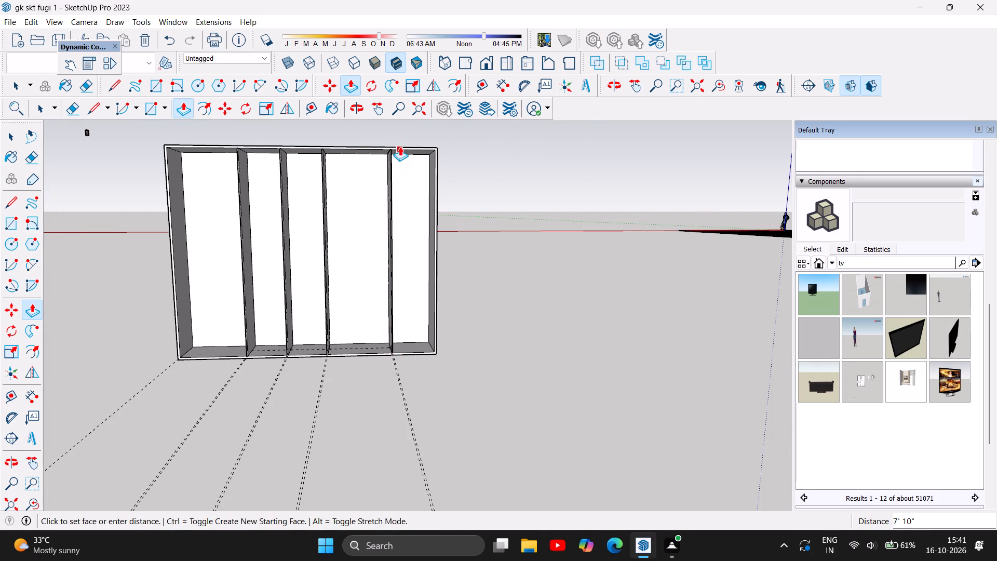
{"action": "left_click", "coordinate": [400, 146]}
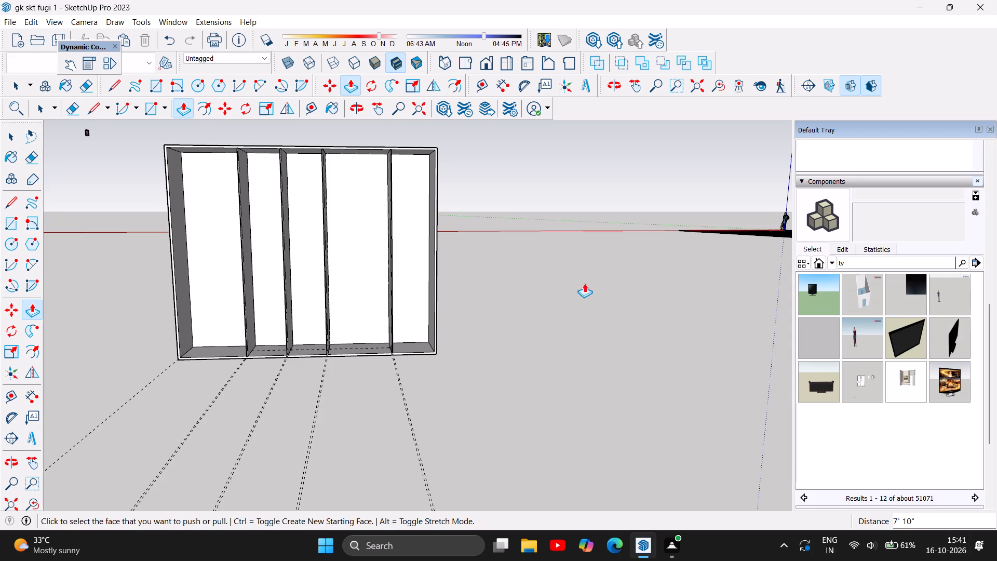
Examine the cabinet's vertical dividers and the compartments between them from the front.
{"action": "scroll", "coordinate": [586, 286], "scroll_direction": "down", "scroll_amount": 4}
{"action": "scroll", "coordinate": [387, 217], "scroll_direction": "up", "scroll_amount": 5}
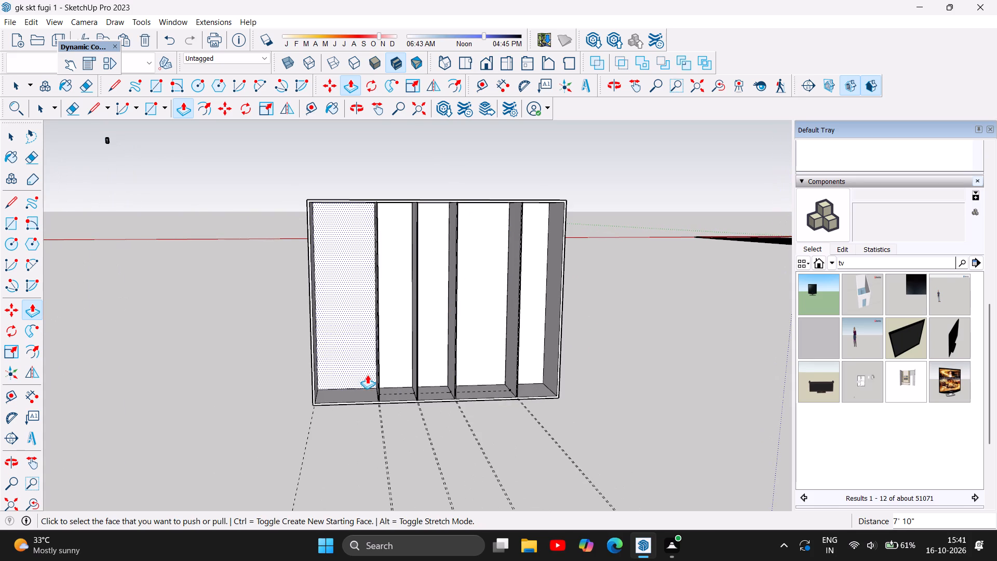
{"action": "scroll", "coordinate": [380, 368], "scroll_direction": "up", "scroll_amount": 2}
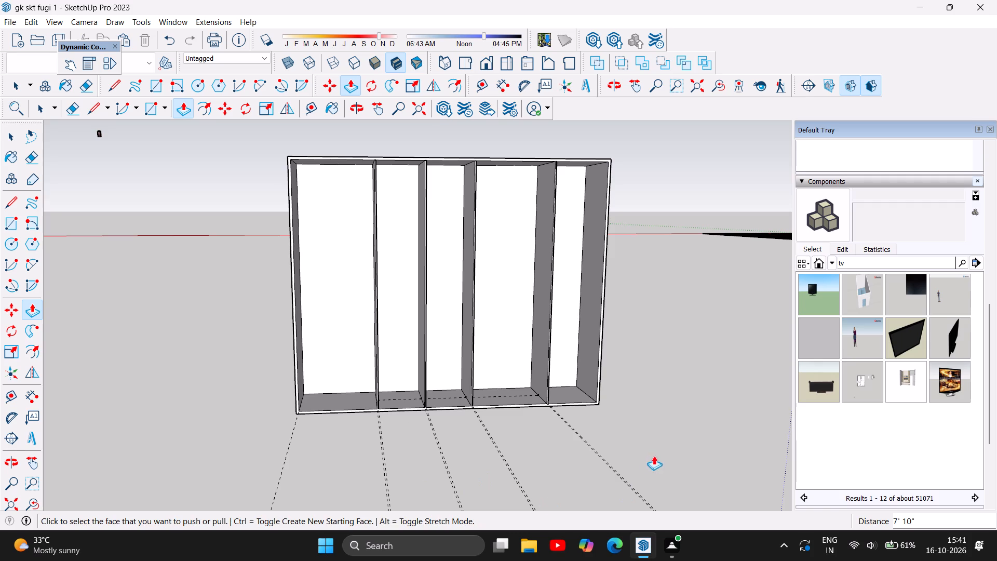
{"action": "scroll", "coordinate": [653, 245], "scroll_direction": "up", "scroll_amount": 2}
{"action": "scroll", "coordinate": [658, 294], "scroll_direction": "down", "scroll_amount": 1}
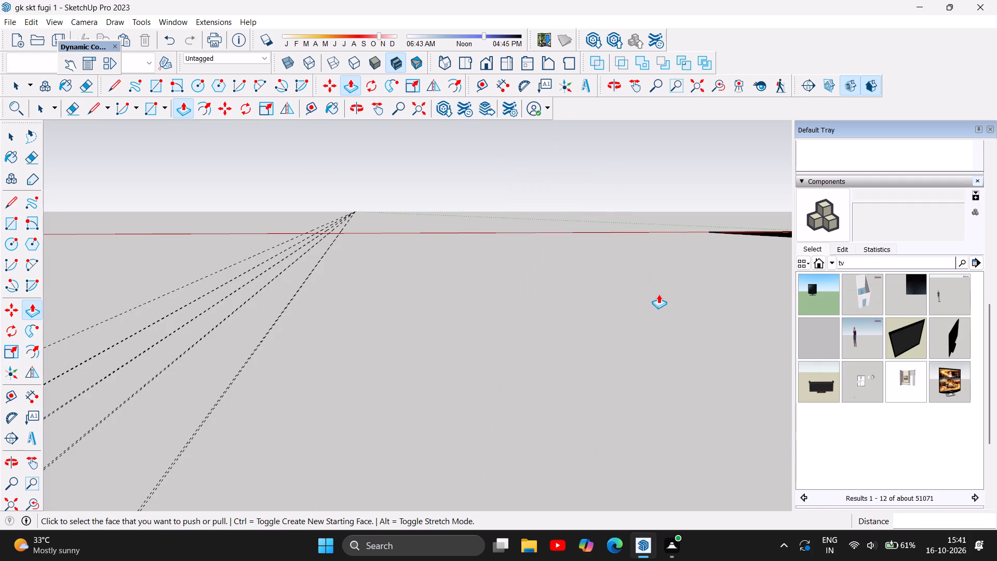
{"action": "scroll", "coordinate": [658, 294], "scroll_direction": "down", "scroll_amount": 4}
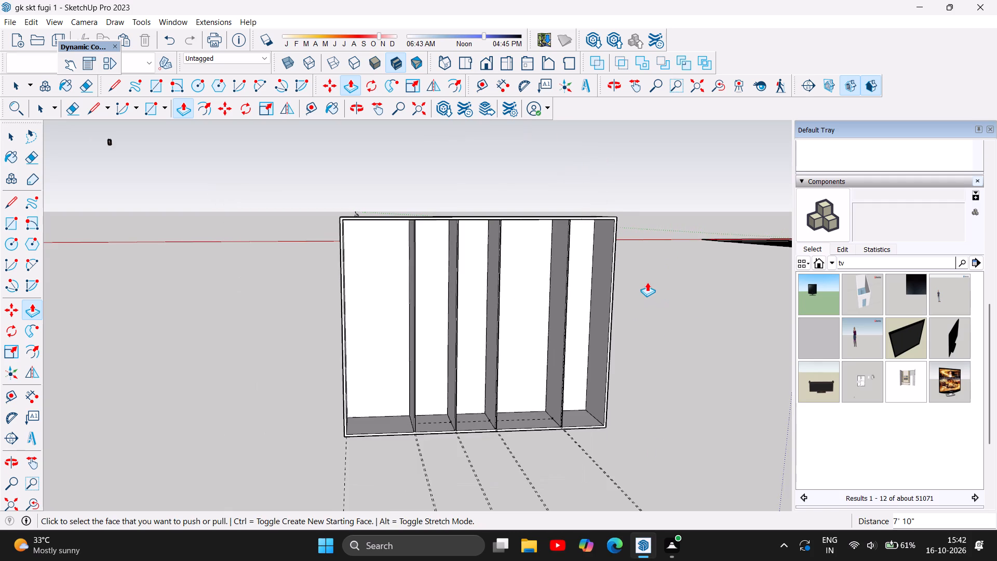
{"action": "scroll", "coordinate": [623, 289], "scroll_direction": "up", "scroll_amount": 2}
{"action": "scroll", "coordinate": [611, 306], "scroll_direction": "down", "scroll_amount": 1}
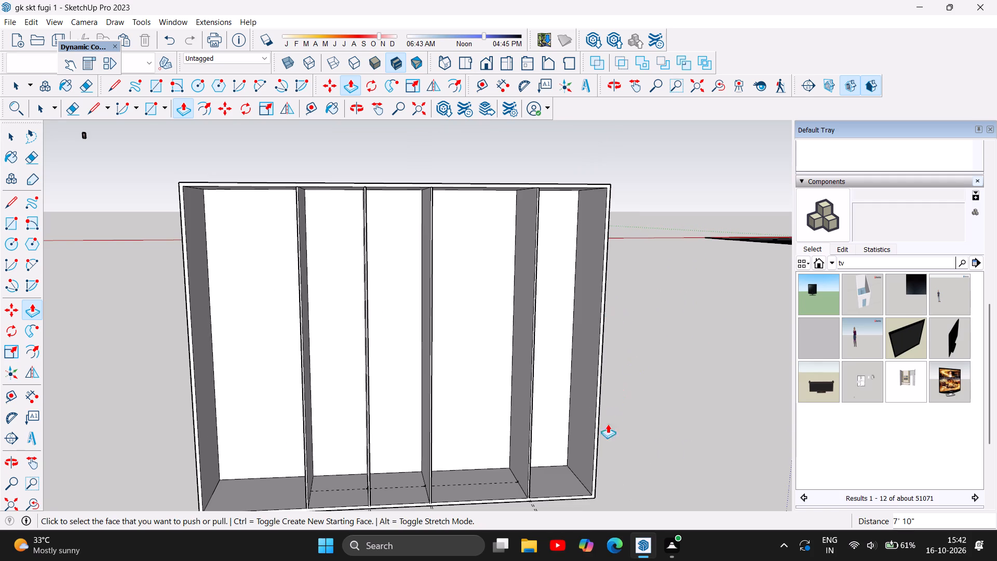
{"action": "scroll", "coordinate": [542, 520], "scroll_direction": "up", "scroll_amount": 6}
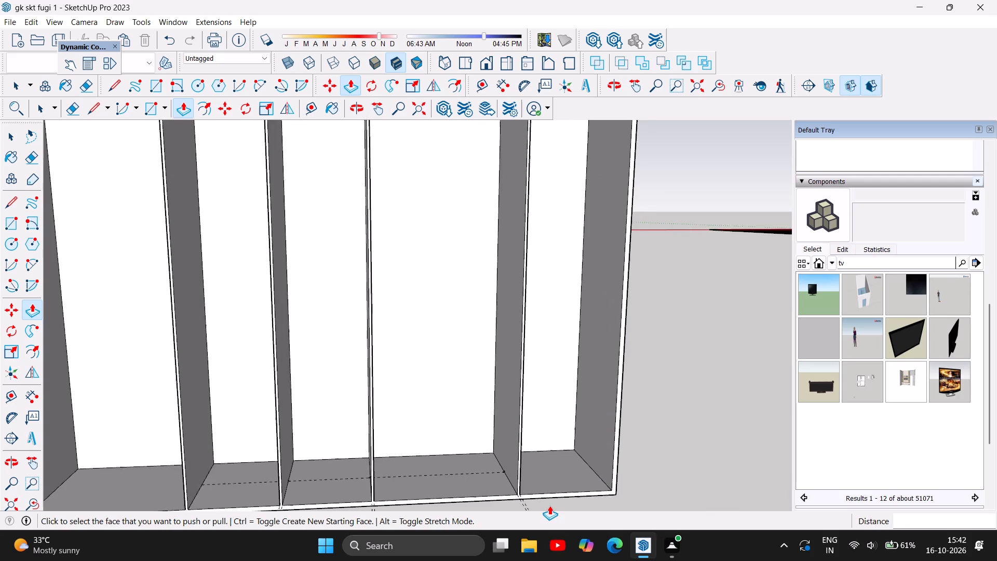
{"action": "scroll", "coordinate": [549, 505], "scroll_direction": "up", "scroll_amount": 1}
{"action": "scroll", "coordinate": [531, 485], "scroll_direction": "down", "scroll_amount": 5}
{"action": "scroll", "coordinate": [463, 265], "scroll_direction": "down", "scroll_amount": 1}
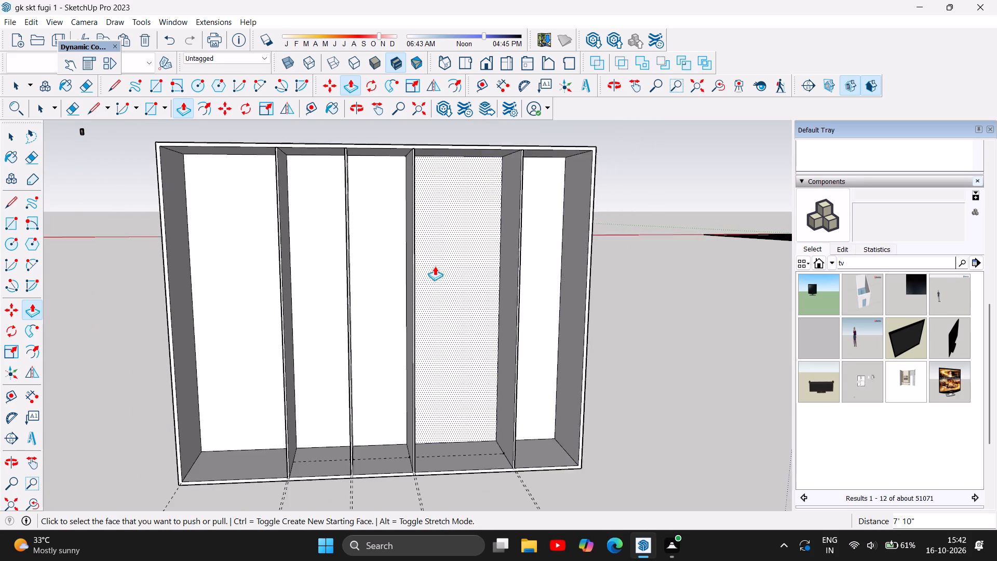
Inspect the cabinet's four vertical dividers from both oblique sides and up close along their front edges.
{"action": "scroll", "coordinate": [435, 266], "scroll_direction": "down", "scroll_amount": 3}
{"action": "scroll", "coordinate": [554, 299], "scroll_direction": "up", "scroll_amount": 2}
{"action": "scroll", "coordinate": [559, 300], "scroll_direction": "down", "scroll_amount": 1}
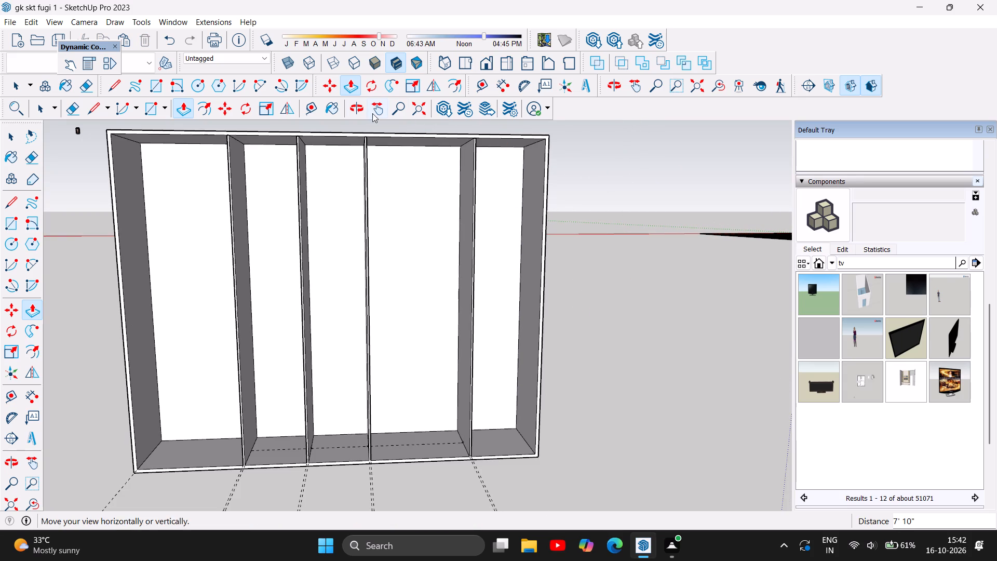
{"action": "left_click", "coordinate": [354, 104]}
{"action": "left_click_drag", "start_coordinate": [228, 342], "coordinate": [272, 364]}
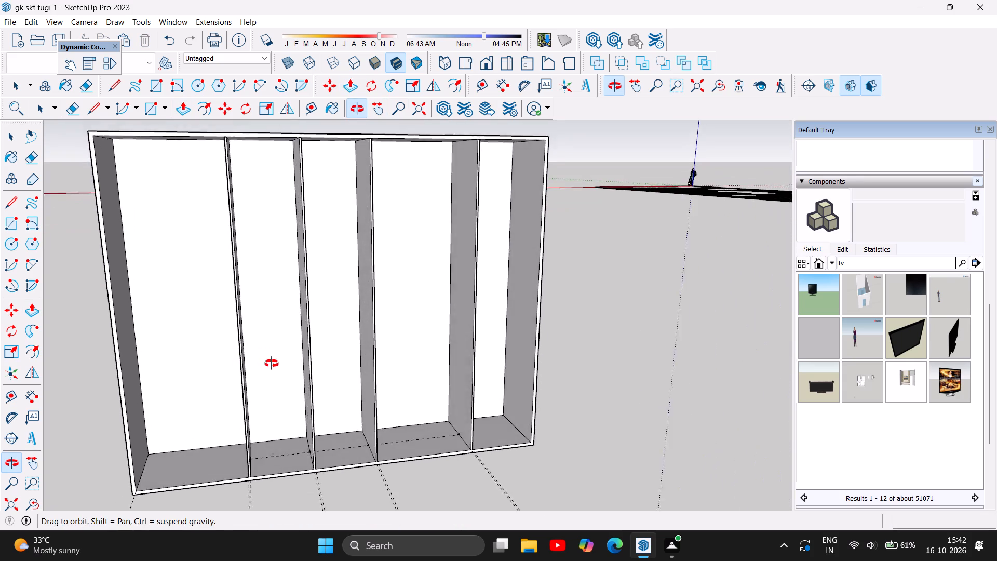
{"action": "left_click_drag", "start_coordinate": [272, 364], "coordinate": [195, 363]}
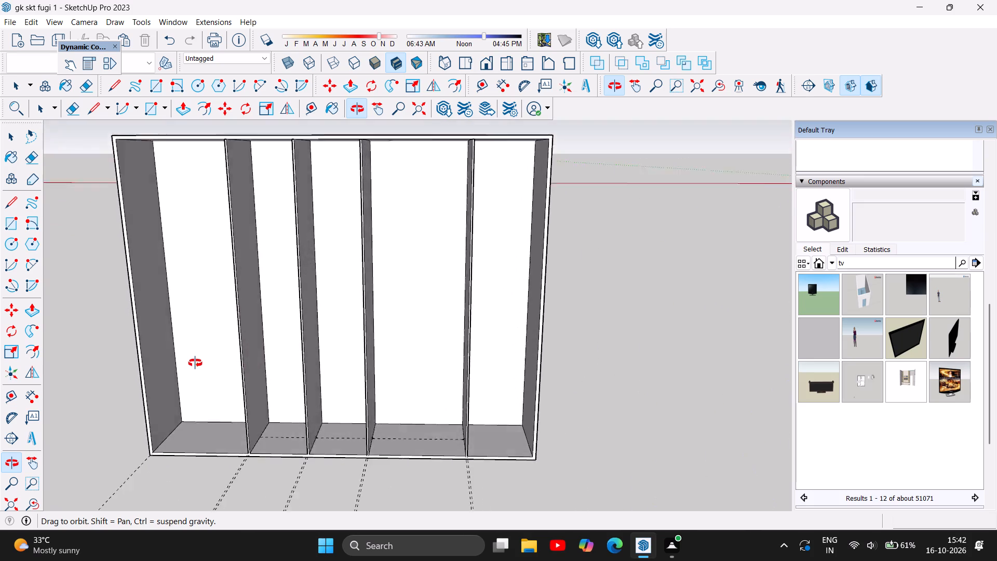
{"action": "left_click_drag", "start_coordinate": [195, 363], "coordinate": [282, 358]}
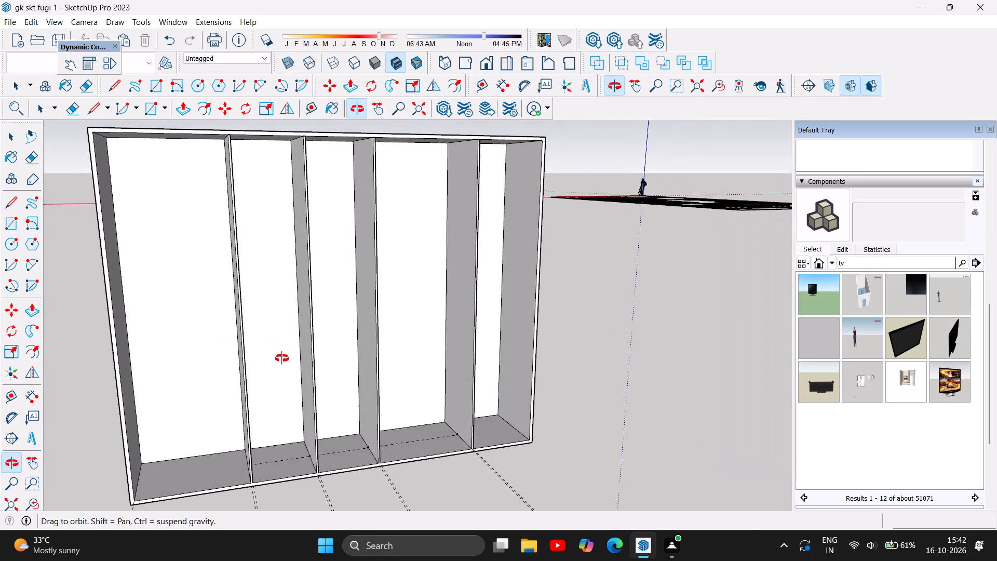
{"action": "left_click_drag", "start_coordinate": [282, 358], "coordinate": [272, 363]}
{"action": "scroll", "coordinate": [240, 407], "scroll_direction": "up", "scroll_amount": 5}
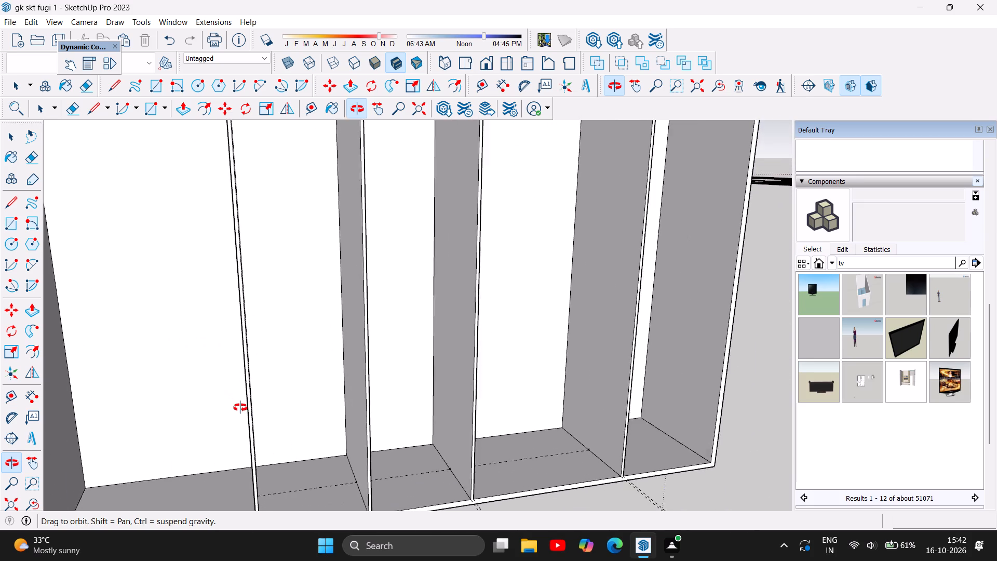
{"action": "scroll", "coordinate": [240, 408], "scroll_direction": "up", "scroll_amount": 10}
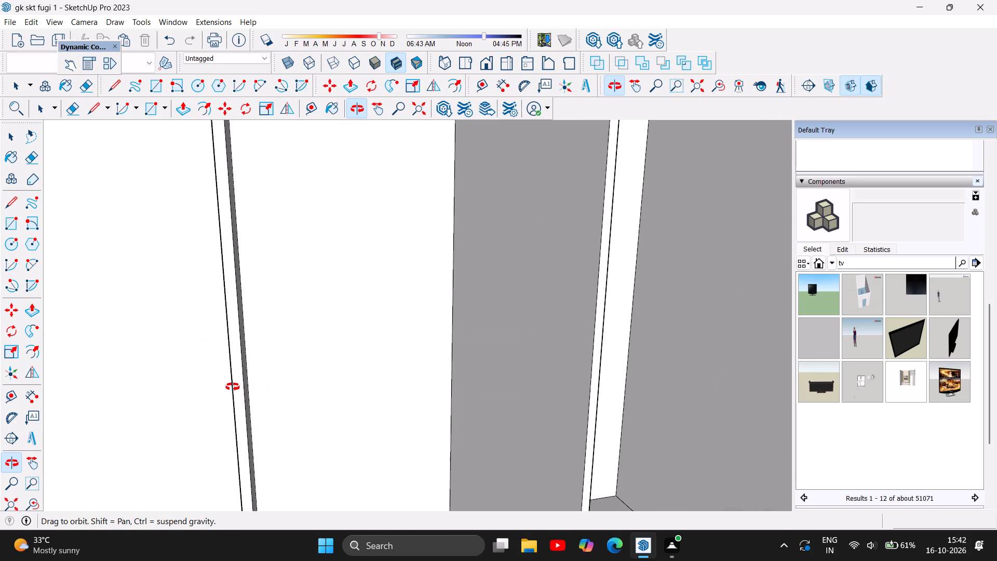
{"action": "scroll", "coordinate": [329, 388], "scroll_direction": "down", "scroll_amount": 15}
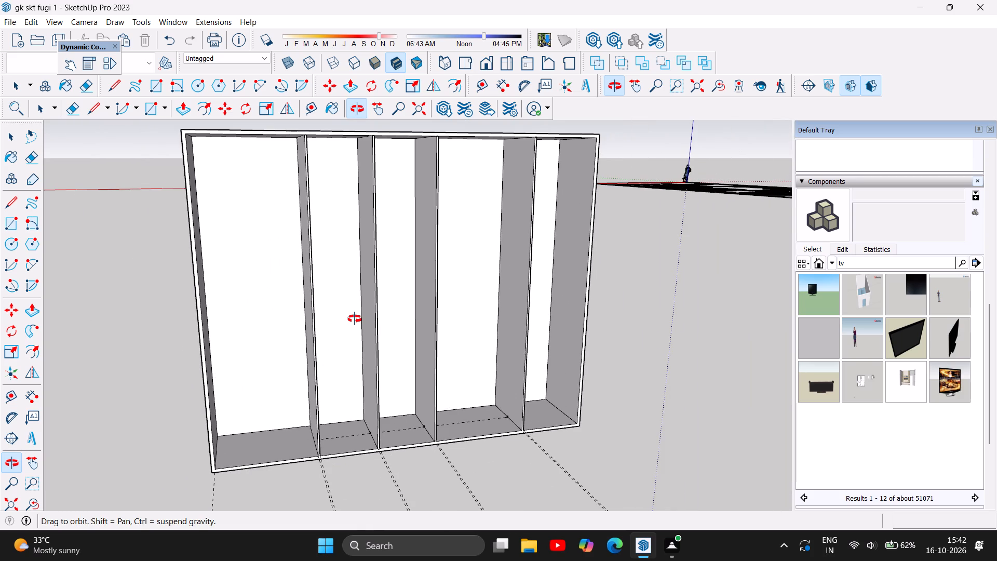
Review the whole cabinet from above, alongside the house, and from a low front view.
{"action": "scroll", "coordinate": [226, 359], "scroll_direction": "down", "scroll_amount": 4}
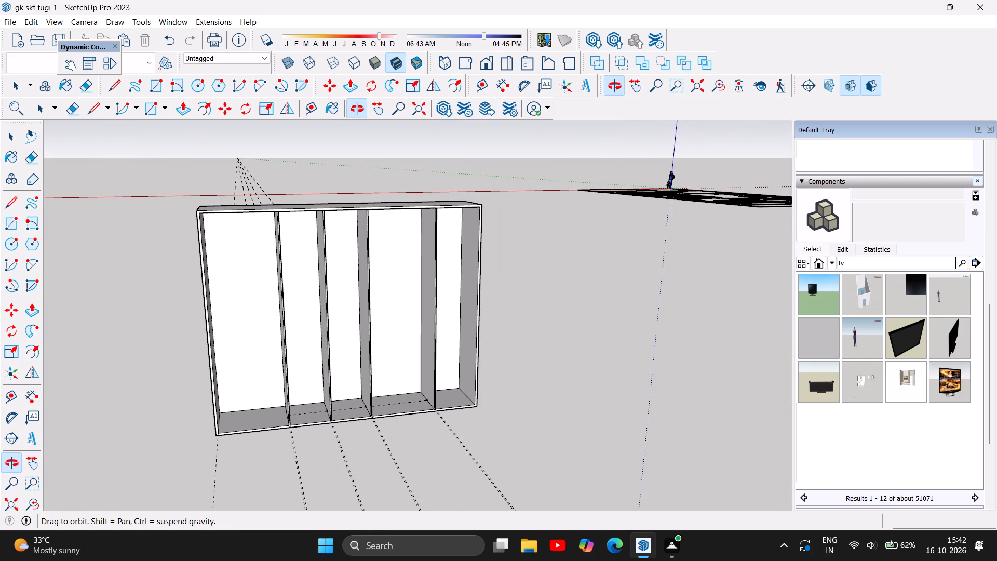
{"action": "left_click_drag", "start_coordinate": [347, 333], "coordinate": [336, 434]}
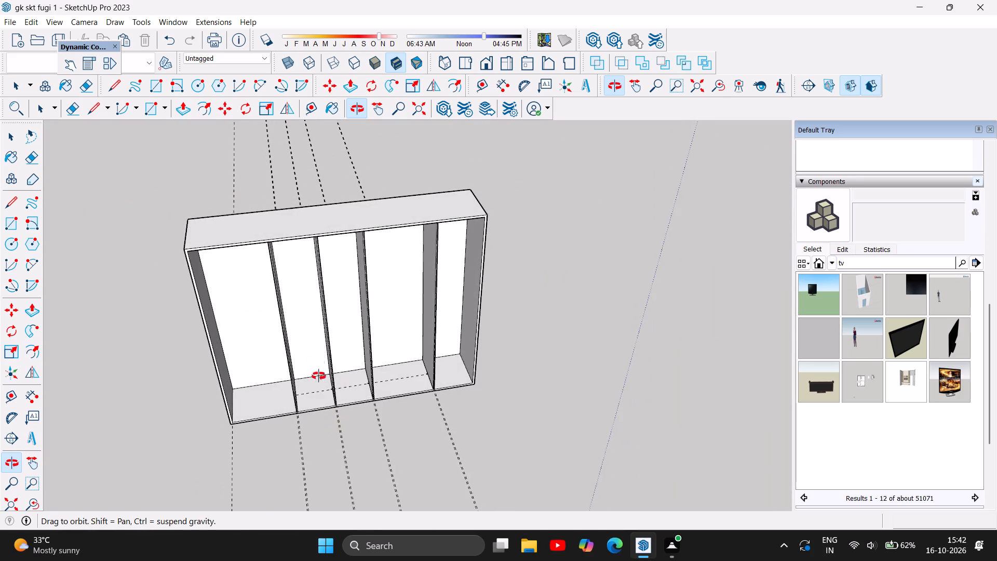
{"action": "scroll", "coordinate": [311, 346], "scroll_direction": "down", "scroll_amount": 12}
{"action": "scroll", "coordinate": [433, 345], "scroll_direction": "down", "scroll_amount": 5}
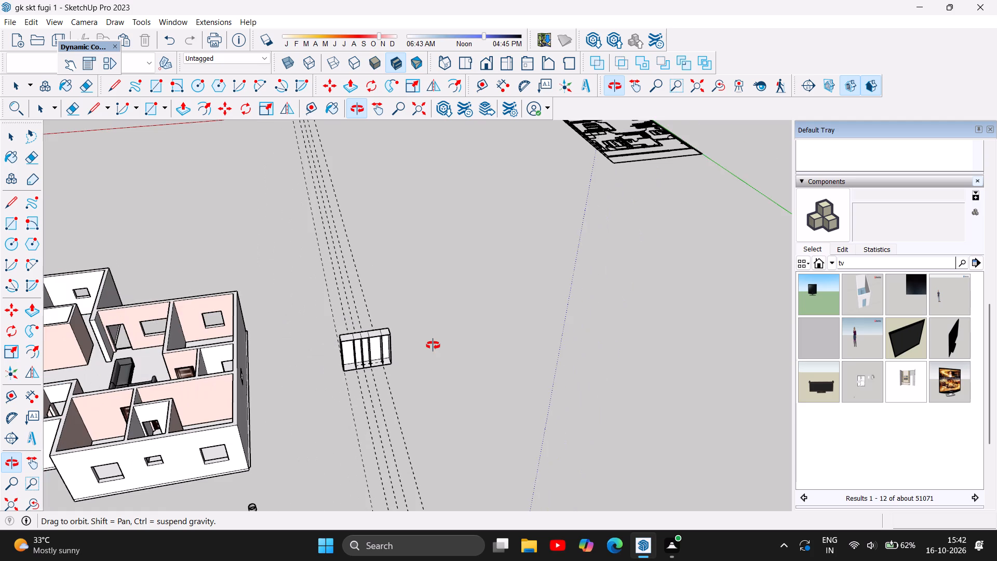
{"action": "scroll", "coordinate": [399, 382], "scroll_direction": "down", "scroll_amount": 4}
{"action": "scroll", "coordinate": [374, 364], "scroll_direction": "up", "scroll_amount": 13}
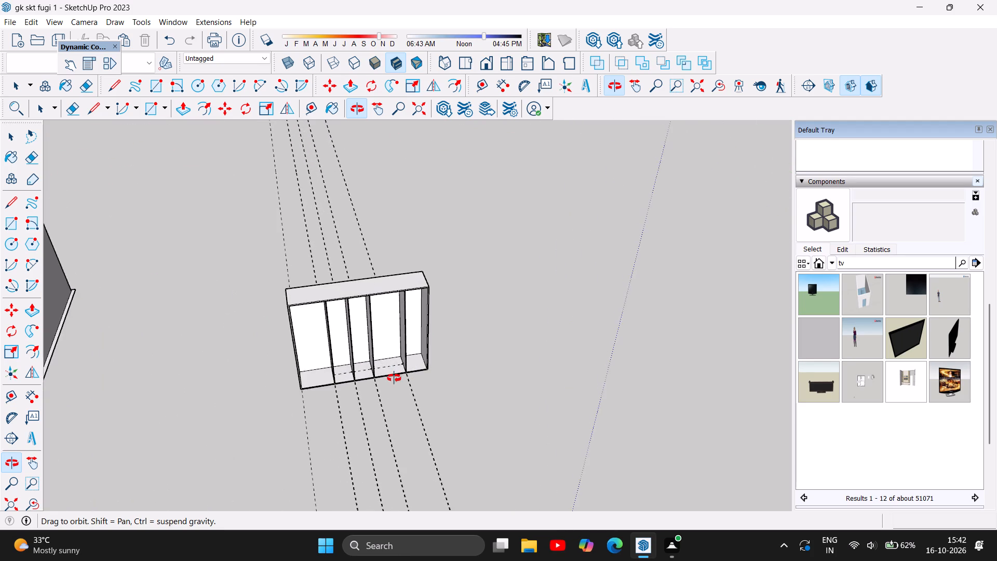
{"action": "scroll", "coordinate": [389, 379], "scroll_direction": "up", "scroll_amount": 7}
{"action": "left_click_drag", "start_coordinate": [359, 432], "coordinate": [366, 333]}
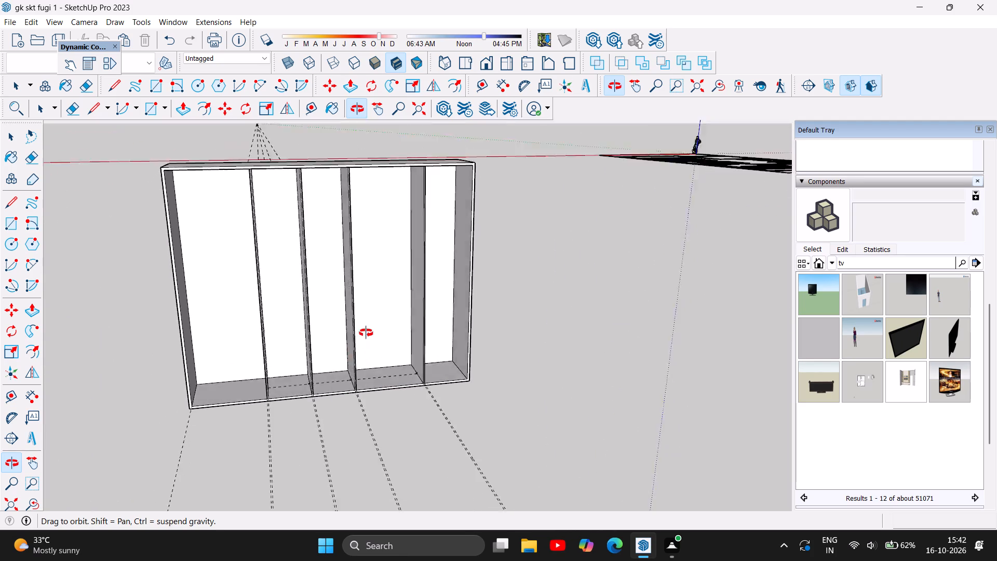
{"action": "left_click_drag", "start_coordinate": [366, 333], "coordinate": [345, 276]}
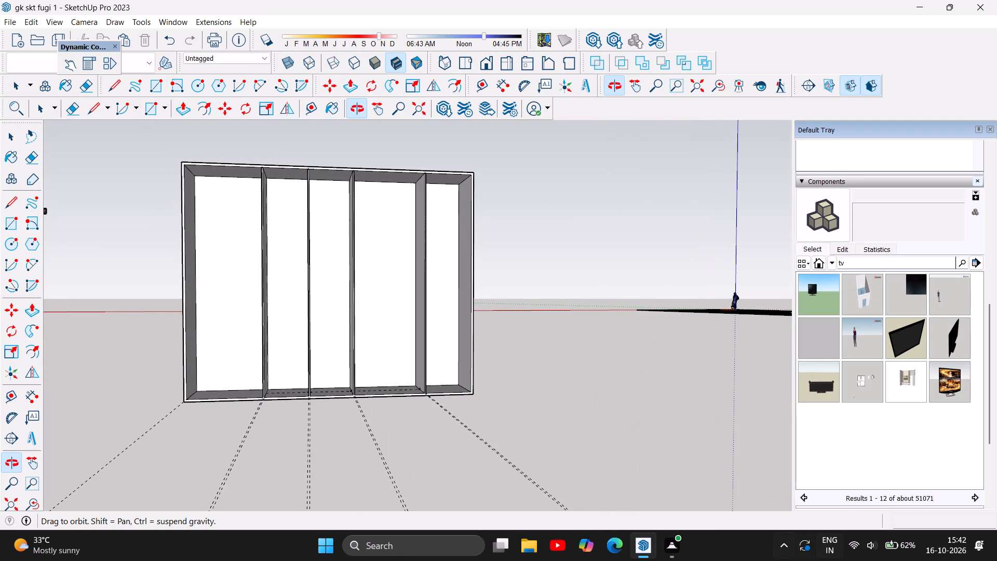
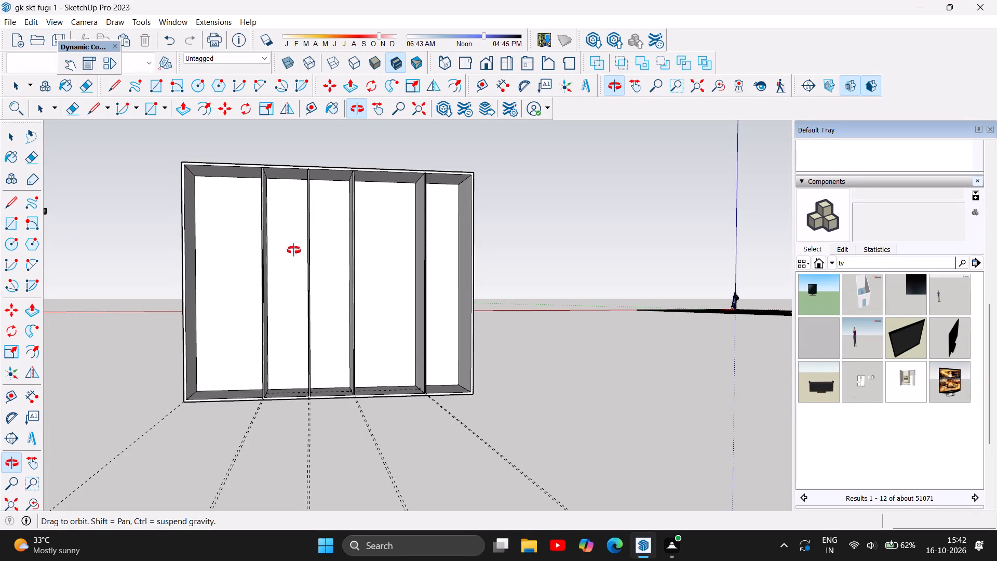
Examine the bottom ends of the cabinet's vertical partitions and the guide lines that meet them.
{"action": "scroll", "coordinate": [252, 191], "scroll_direction": "up", "scroll_amount": 6}
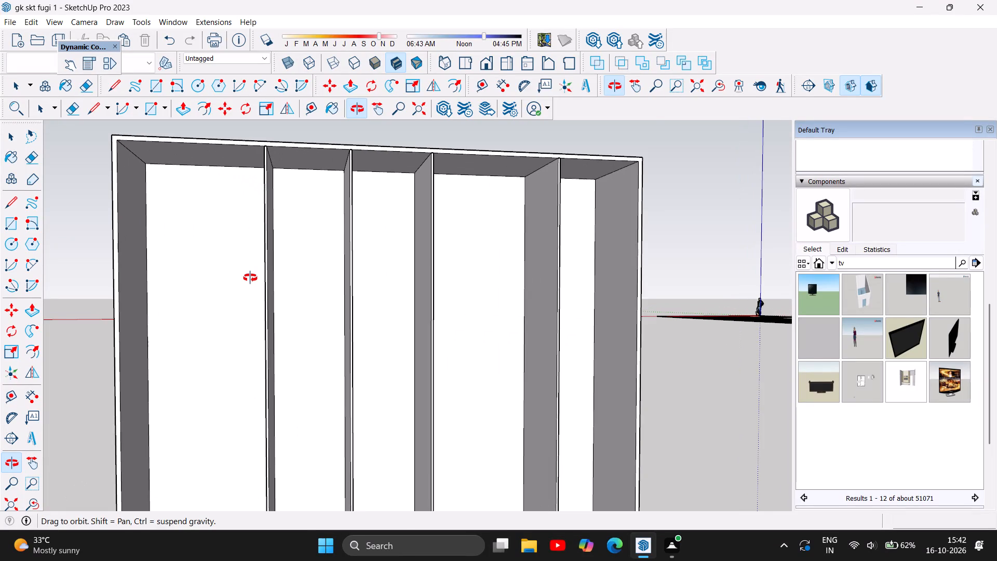
{"action": "scroll", "coordinate": [250, 278], "scroll_direction": "up", "scroll_amount": 2}
{"action": "scroll", "coordinate": [322, 242], "scroll_direction": "down", "scroll_amount": 5}
{"action": "scroll", "coordinate": [290, 488], "scroll_direction": "up", "scroll_amount": 4}
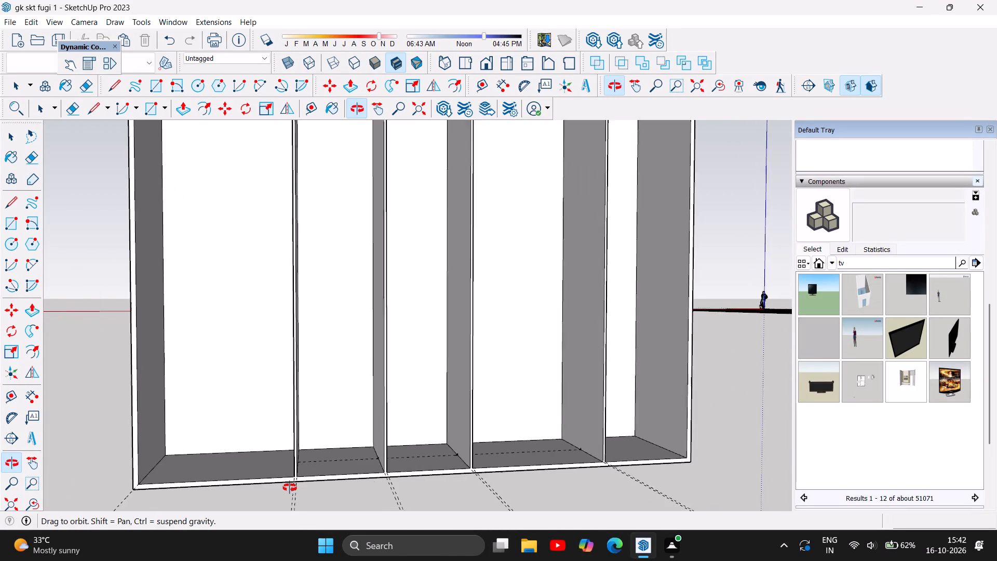
{"action": "scroll", "coordinate": [290, 488], "scroll_direction": "up", "scroll_amount": 16}
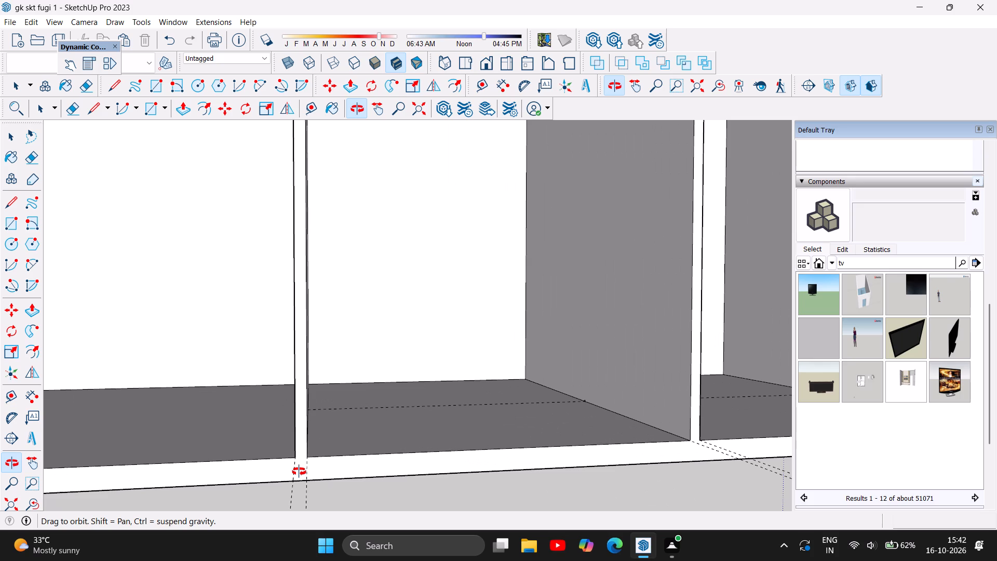
{"action": "scroll", "coordinate": [302, 465], "scroll_direction": "up", "scroll_amount": 1}
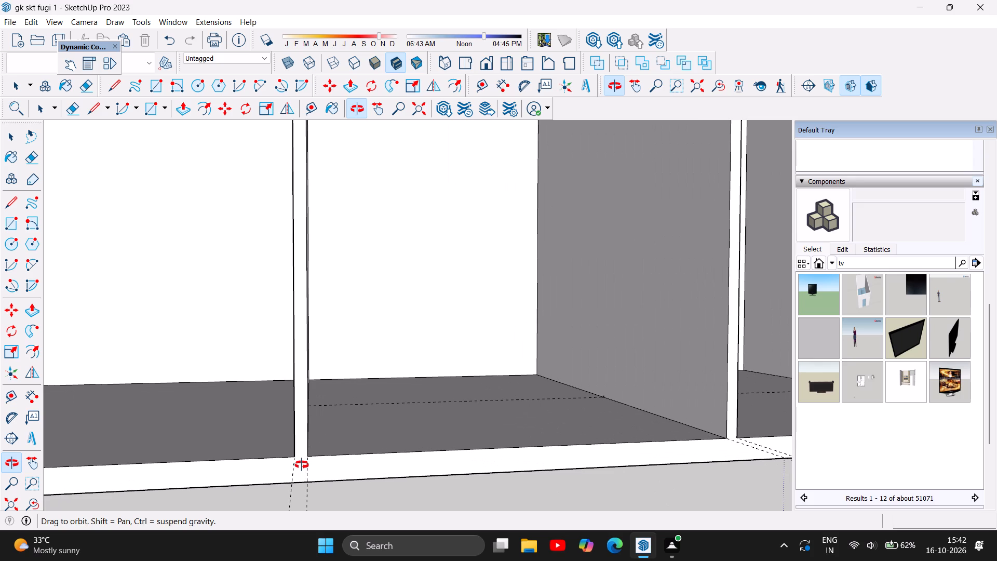
{"action": "scroll", "coordinate": [328, 413], "scroll_direction": "down", "scroll_amount": 4}
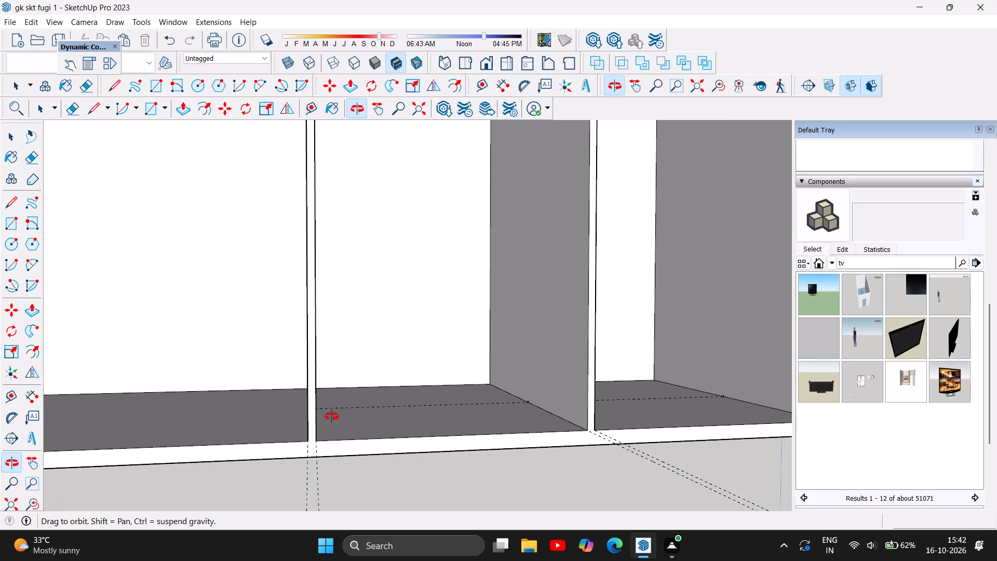
{"action": "scroll", "coordinate": [332, 417], "scroll_direction": "down", "scroll_amount": 12}
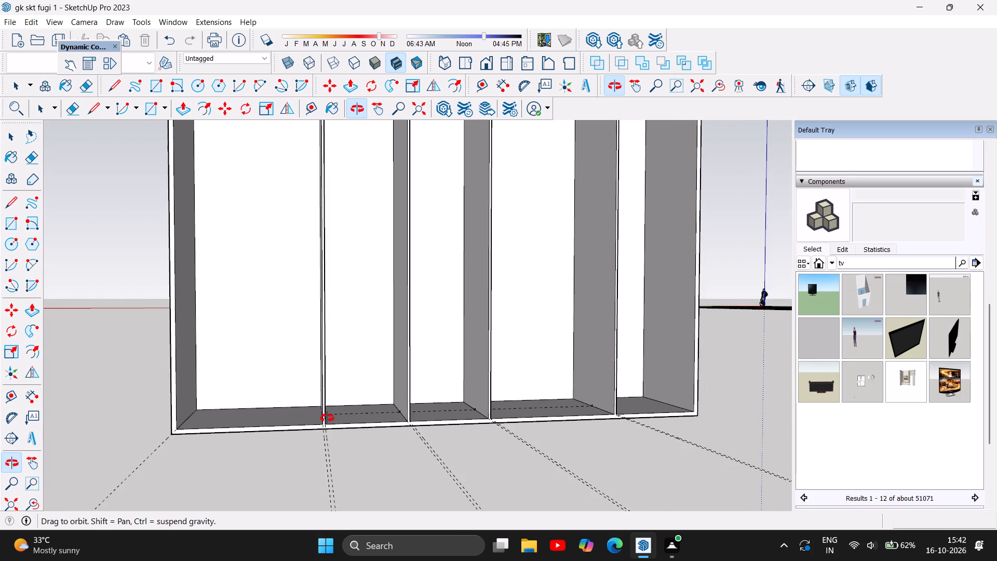
{"action": "scroll", "coordinate": [327, 418], "scroll_direction": "down", "scroll_amount": 6}
{"action": "scroll", "coordinate": [399, 364], "scroll_direction": "up", "scroll_amount": 4}
{"action": "scroll", "coordinate": [271, 453], "scroll_direction": "up", "scroll_amount": 2}
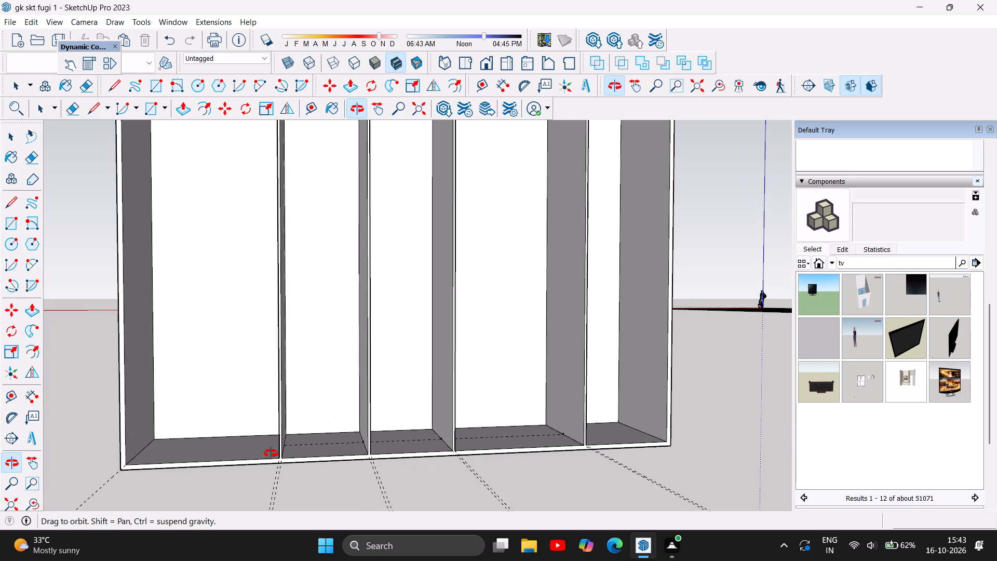
{"action": "scroll", "coordinate": [271, 453], "scroll_direction": "up", "scroll_amount": 15}
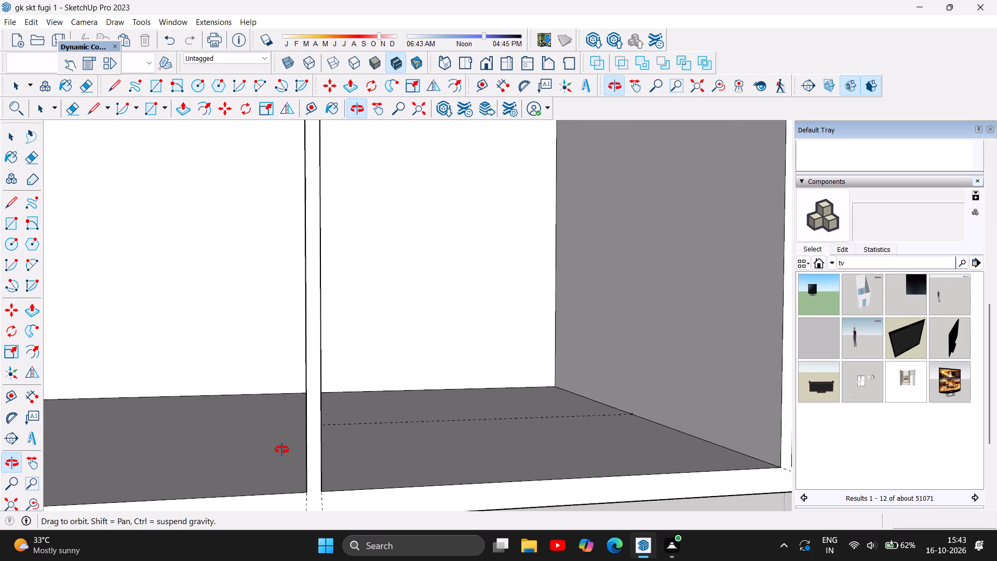
{"action": "scroll", "coordinate": [441, 382], "scroll_direction": "down", "scroll_amount": 5}
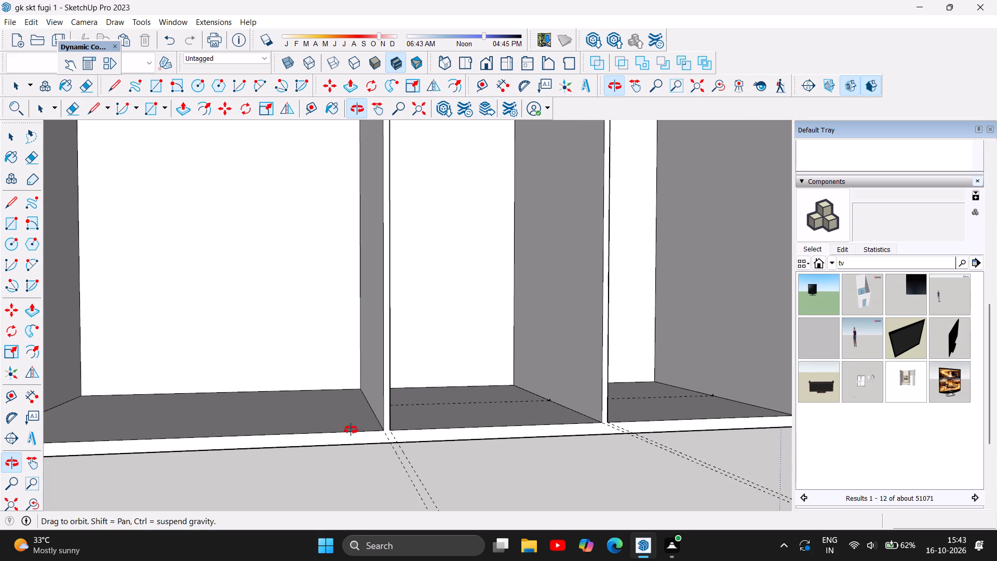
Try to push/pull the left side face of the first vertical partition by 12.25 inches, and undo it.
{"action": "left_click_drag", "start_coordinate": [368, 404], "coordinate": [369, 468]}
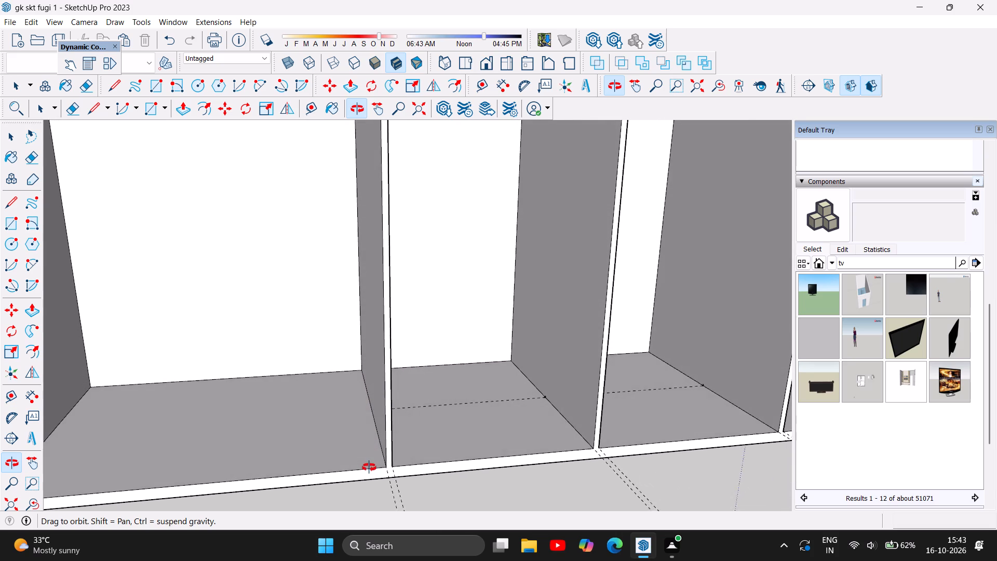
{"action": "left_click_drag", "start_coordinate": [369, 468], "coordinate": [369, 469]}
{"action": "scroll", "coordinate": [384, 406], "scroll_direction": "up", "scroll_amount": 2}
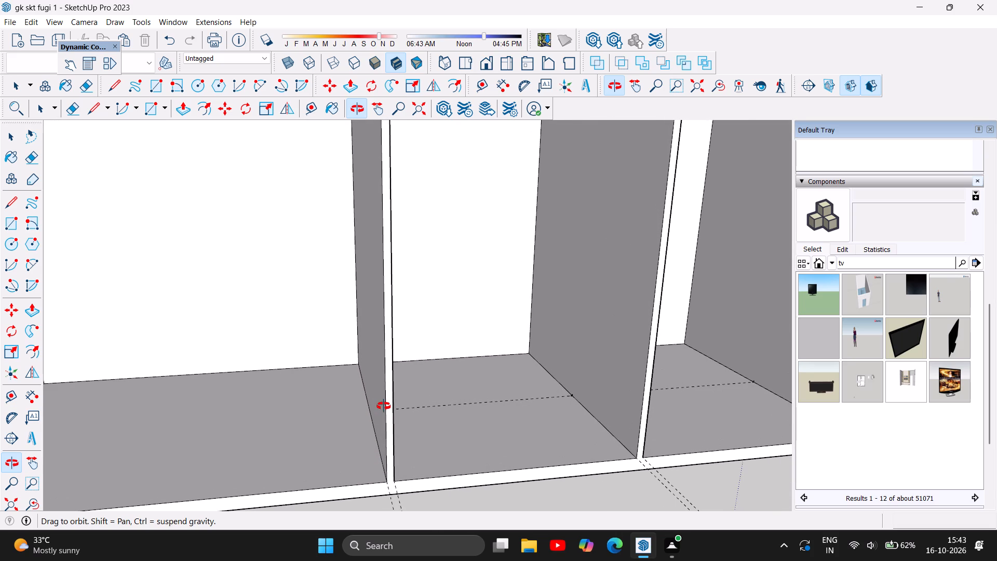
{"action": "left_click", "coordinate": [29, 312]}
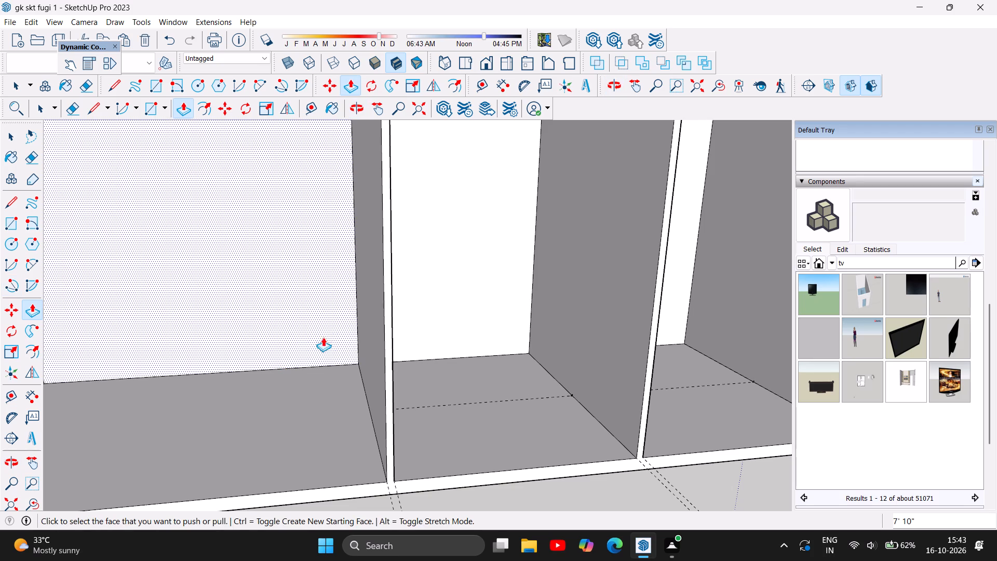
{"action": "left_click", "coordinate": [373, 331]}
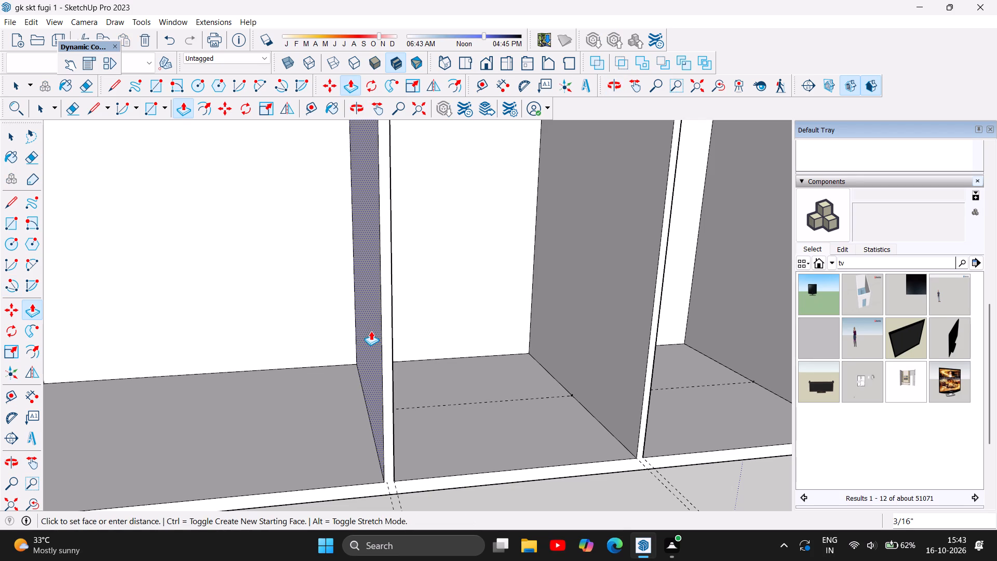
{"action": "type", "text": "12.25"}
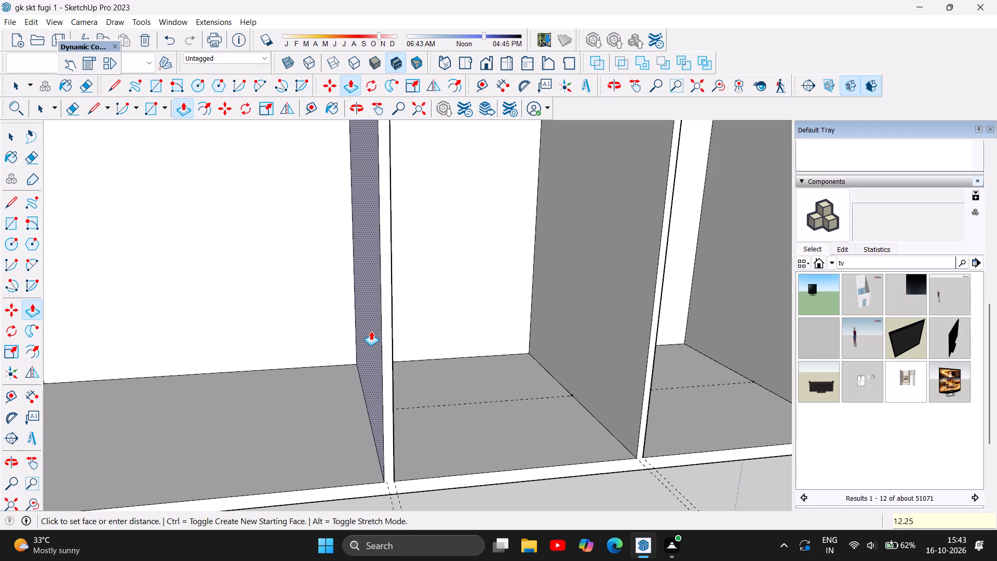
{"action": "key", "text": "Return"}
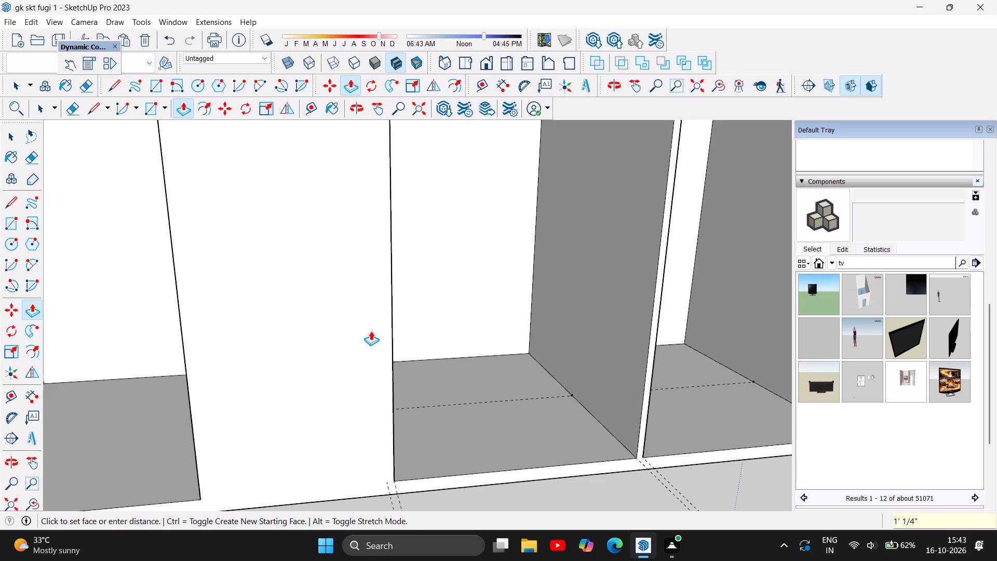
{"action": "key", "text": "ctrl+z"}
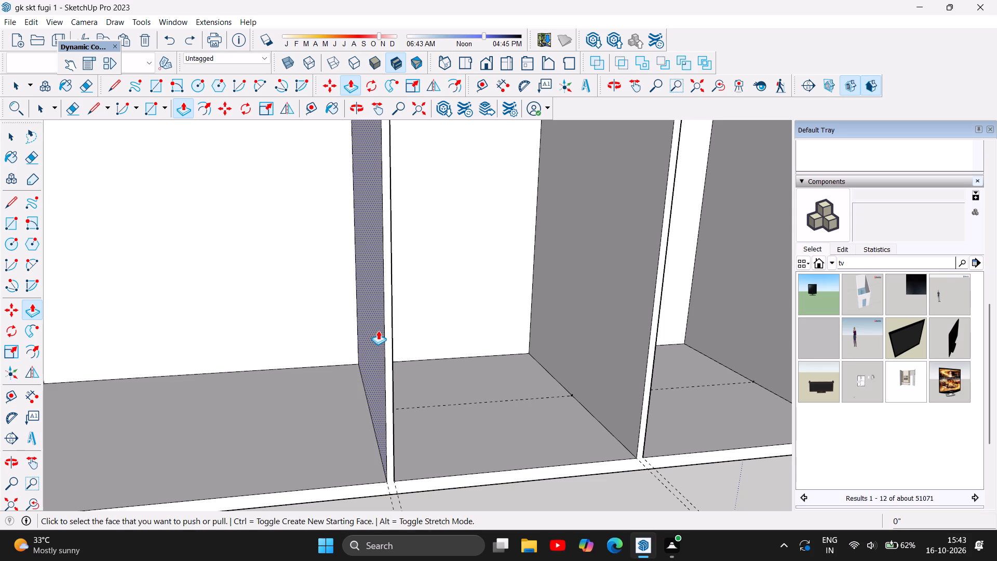
Push/pull the left side face of the first vertical partition outward by 0.125 inches.
{"action": "left_click", "coordinate": [378, 330]}
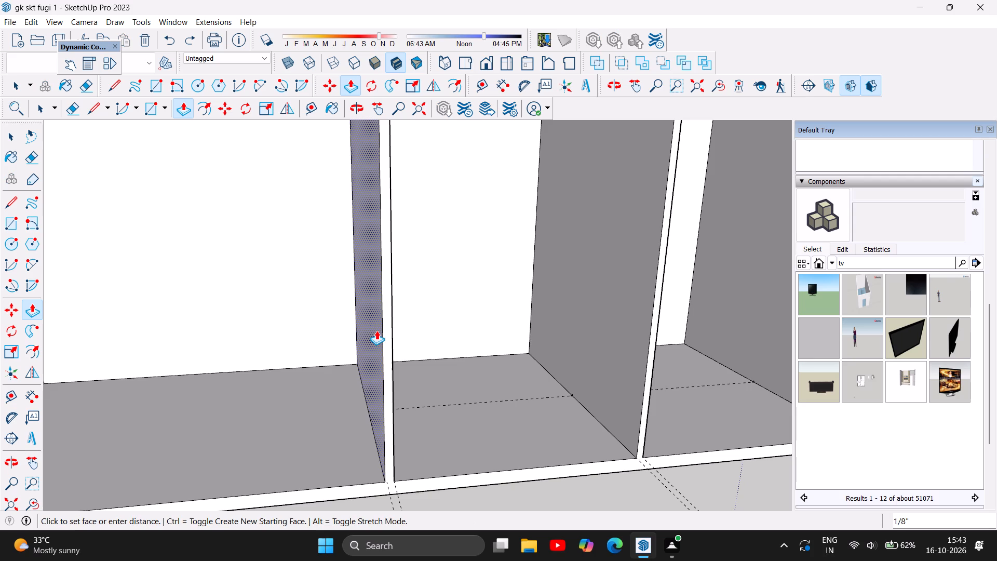
{"action": "type", "text": "0.125"}
{"action": "key", "text": "Return"}
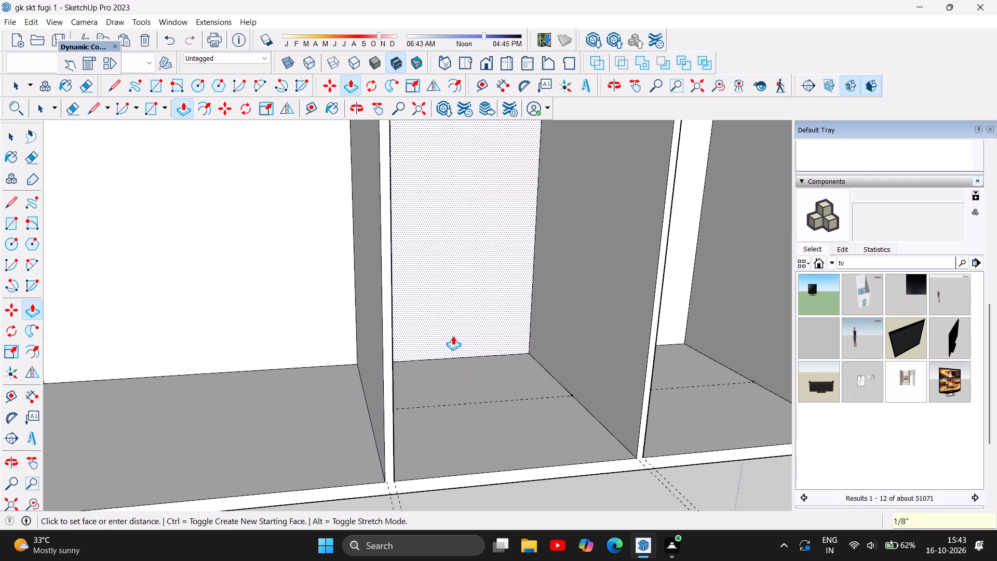
Push/pull the opposite, right side face of the first vertical partition outward by 0.125 inches.
{"action": "left_click", "coordinate": [349, 104]}
{"action": "left_click_drag", "start_coordinate": [500, 311], "coordinate": [451, 312]}
{"action": "scroll", "coordinate": [328, 489], "scroll_direction": "up", "scroll_amount": 10}
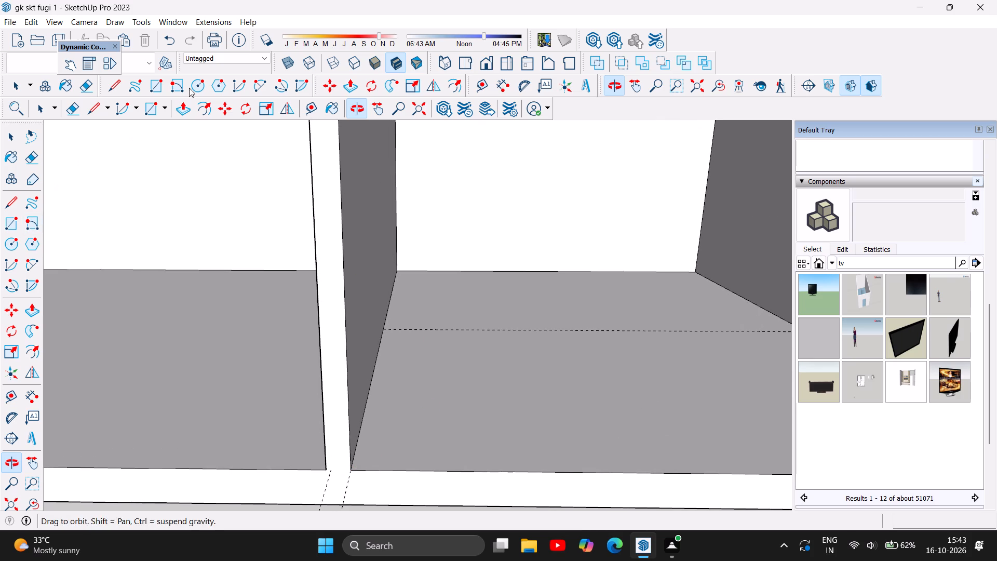
{"action": "left_click", "coordinate": [183, 114]}
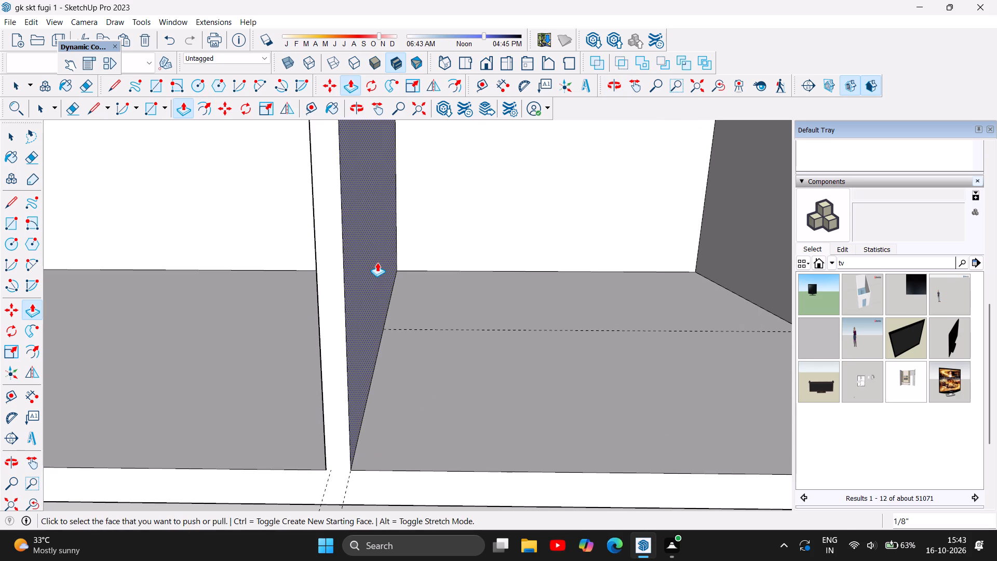
{"action": "left_click", "coordinate": [377, 262]}
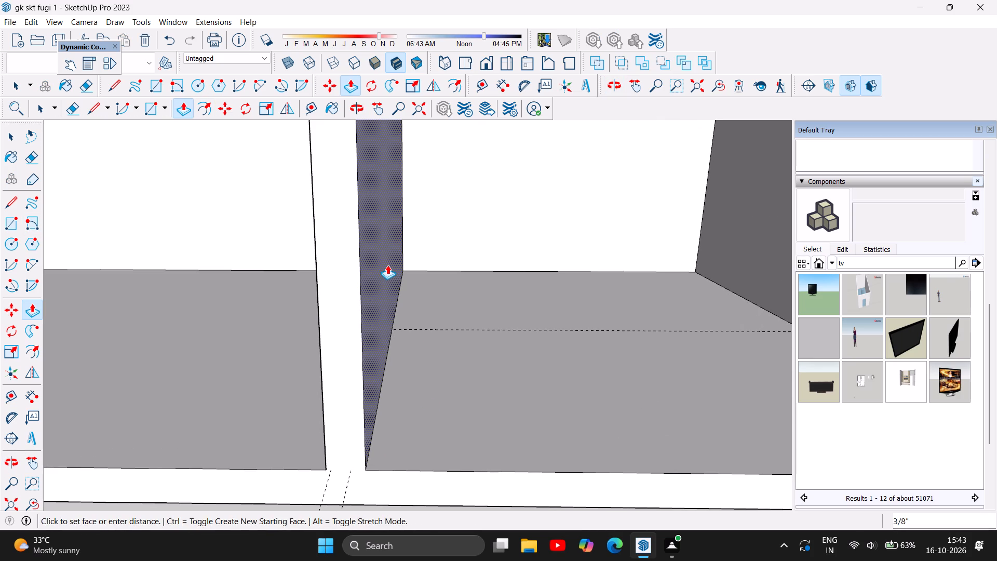
{"action": "type", "text": "0.125"}
{"action": "key", "text": "Return"}
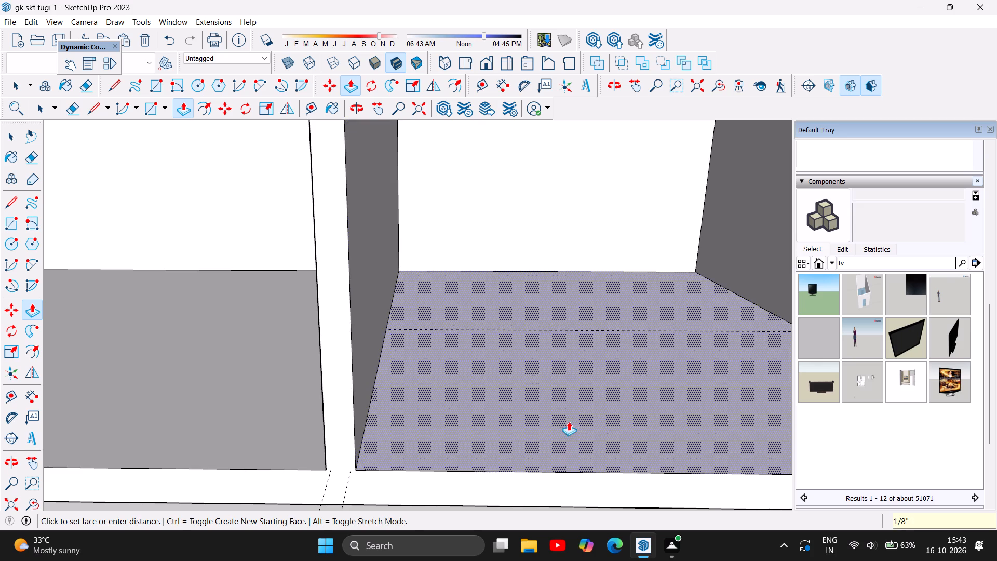
Delete the two guide lines running out from the base of the first vertical partition.
{"action": "scroll", "coordinate": [320, 244], "scroll_direction": "down", "scroll_amount": 4}
{"action": "scroll", "coordinate": [384, 305], "scroll_direction": "down", "scroll_amount": 5}
{"action": "scroll", "coordinate": [353, 444], "scroll_direction": "down", "scroll_amount": 6}
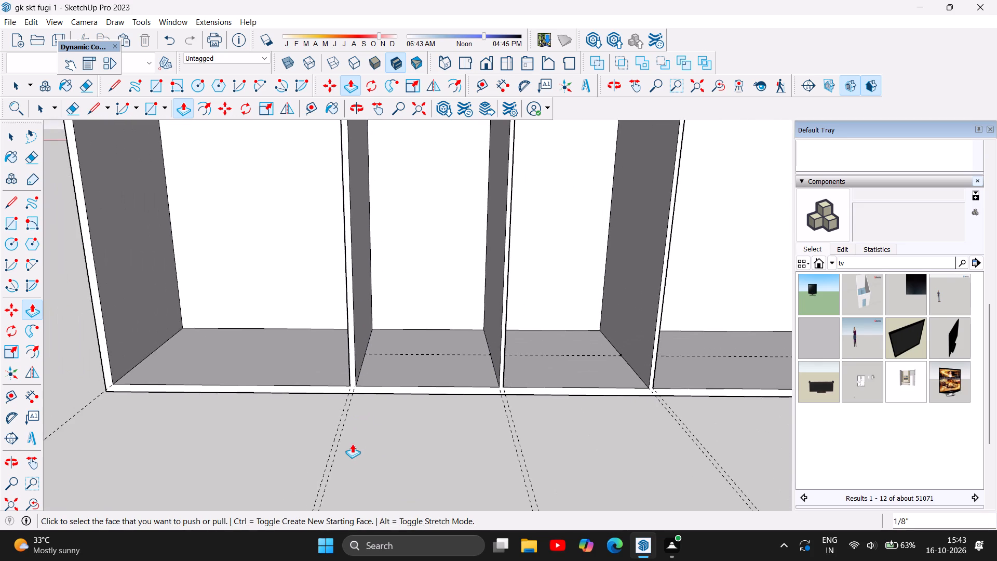
{"action": "scroll", "coordinate": [358, 361], "scroll_direction": "up", "scroll_amount": 5}
{"action": "scroll", "coordinate": [341, 416], "scroll_direction": "up", "scroll_amount": 8}
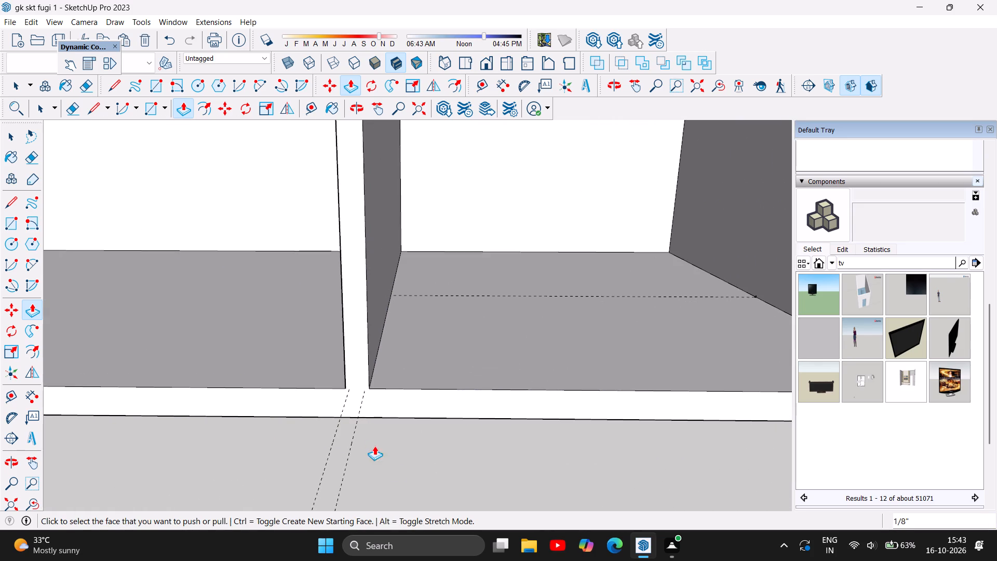
{"action": "key", "text": "Escape"}
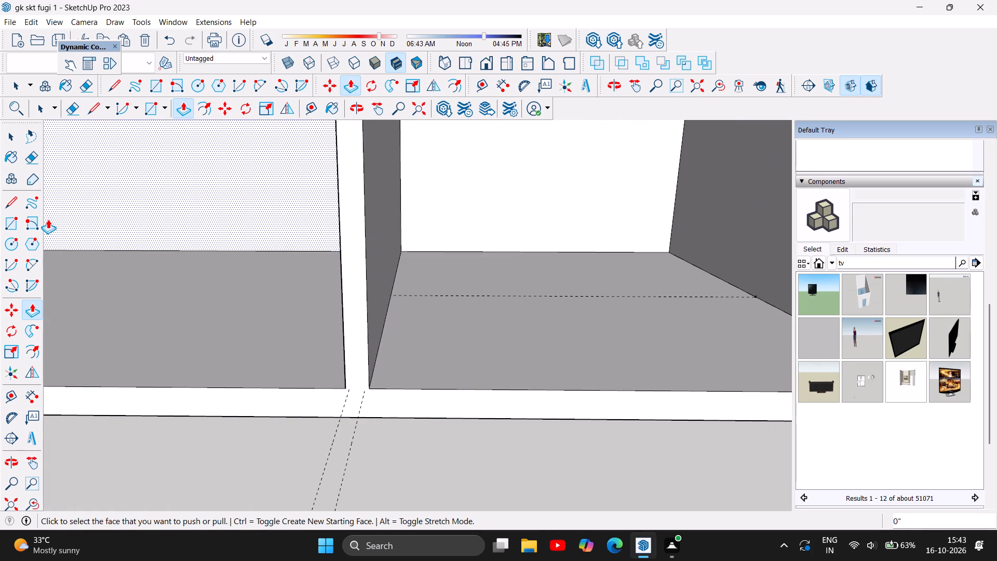
{"action": "left_click", "coordinate": [12, 135]}
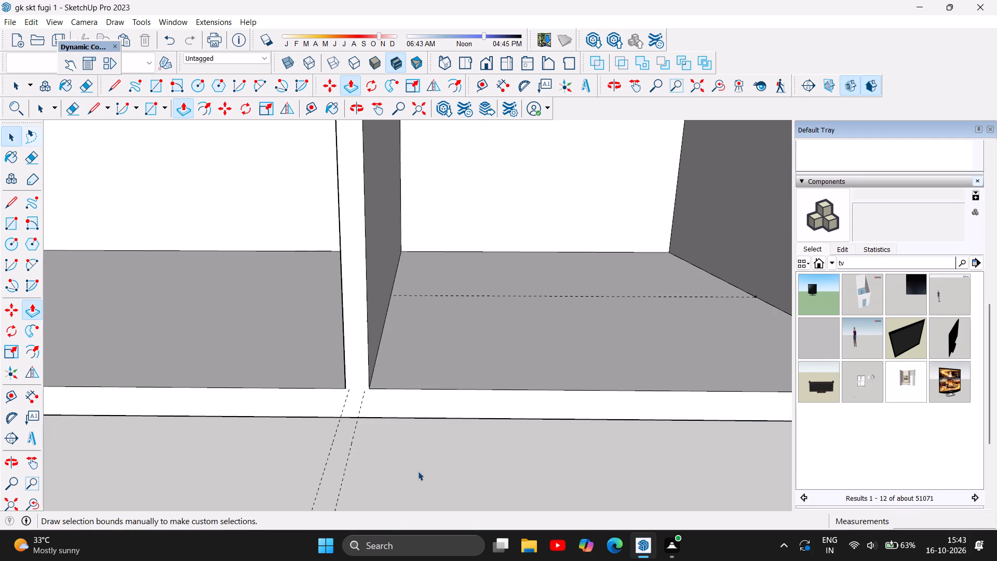
{"action": "left_click", "coordinate": [345, 470]}
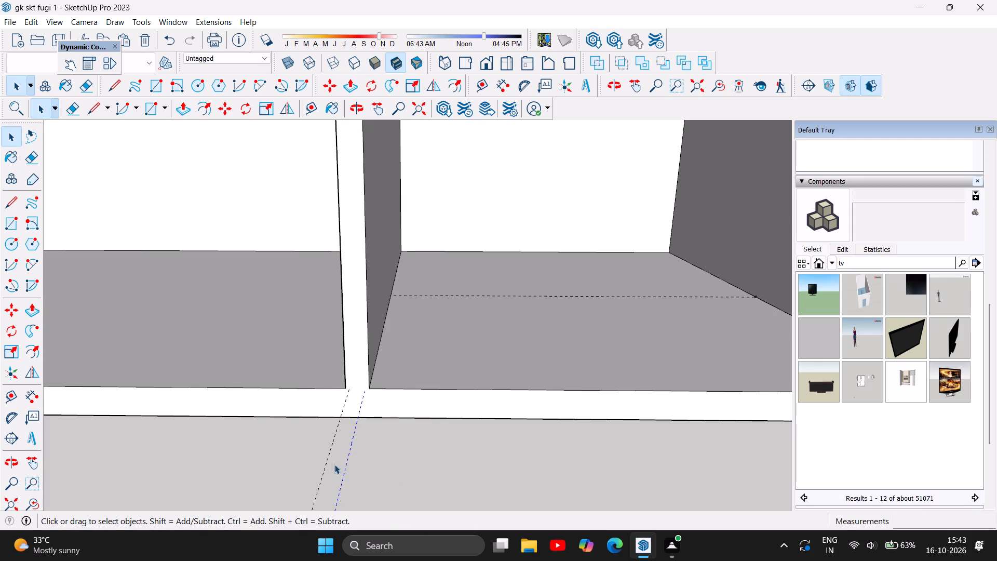
{"action": "key", "text": "Delete"}
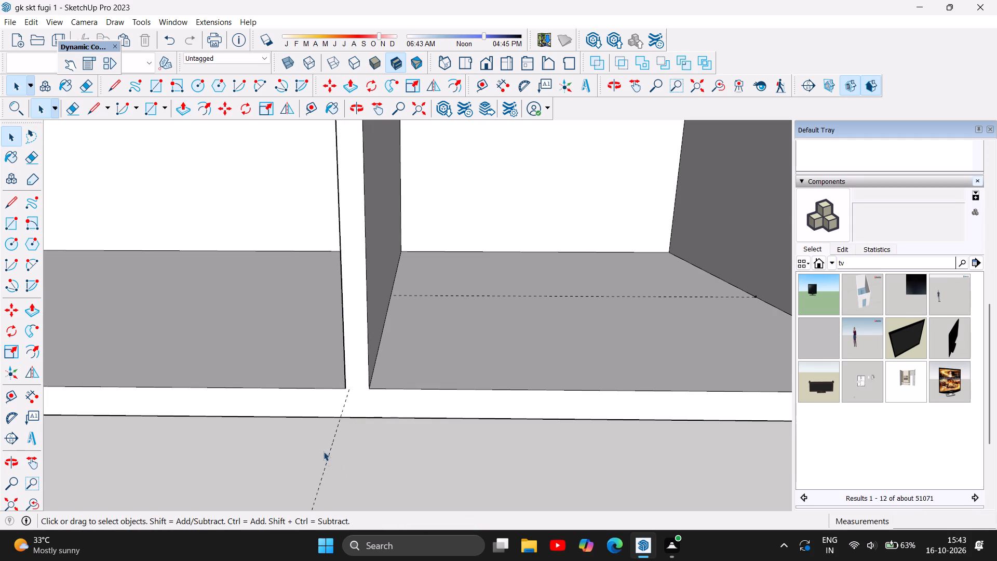
{"action": "left_click", "coordinate": [327, 457]}
{"action": "key", "text": "Delete"}
Measure the first partition's thickness between its two bottom corners without placing a dimension.
{"action": "scroll", "coordinate": [244, 431], "scroll_direction": "down", "scroll_amount": 4}
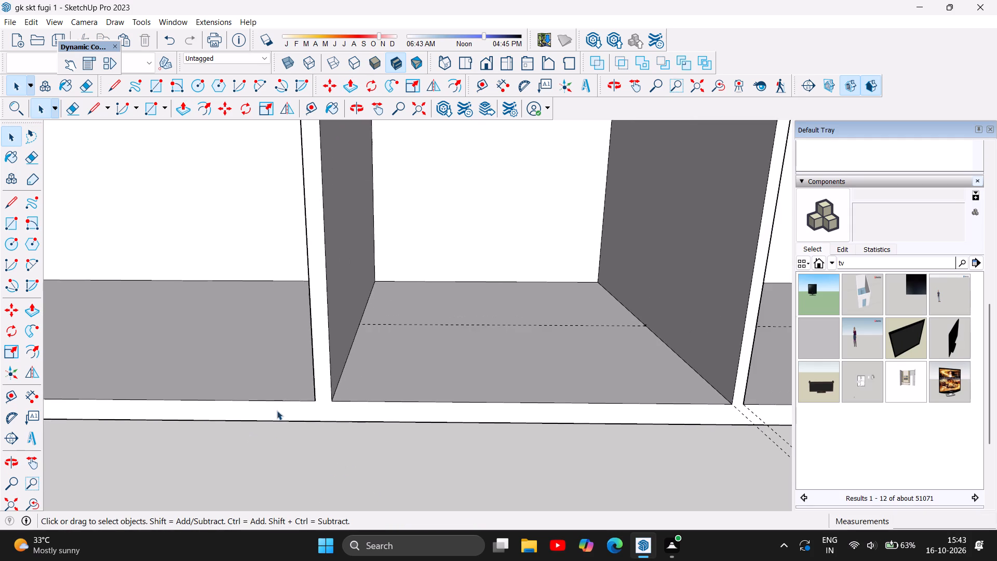
{"action": "scroll", "coordinate": [311, 404], "scroll_direction": "up", "scroll_amount": 5}
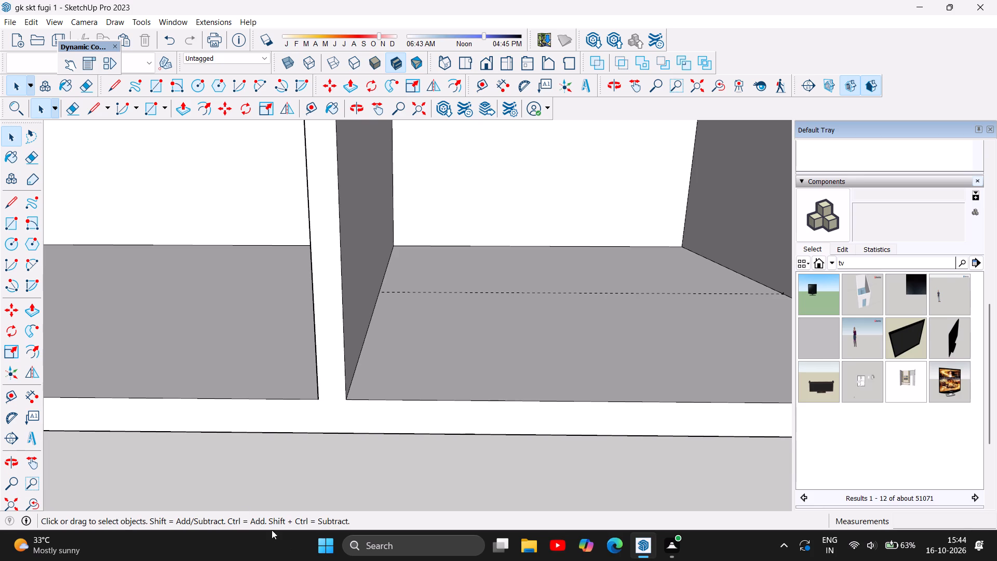
{"action": "left_click", "coordinate": [30, 395]}
{"action": "left_click", "coordinate": [318, 395]}
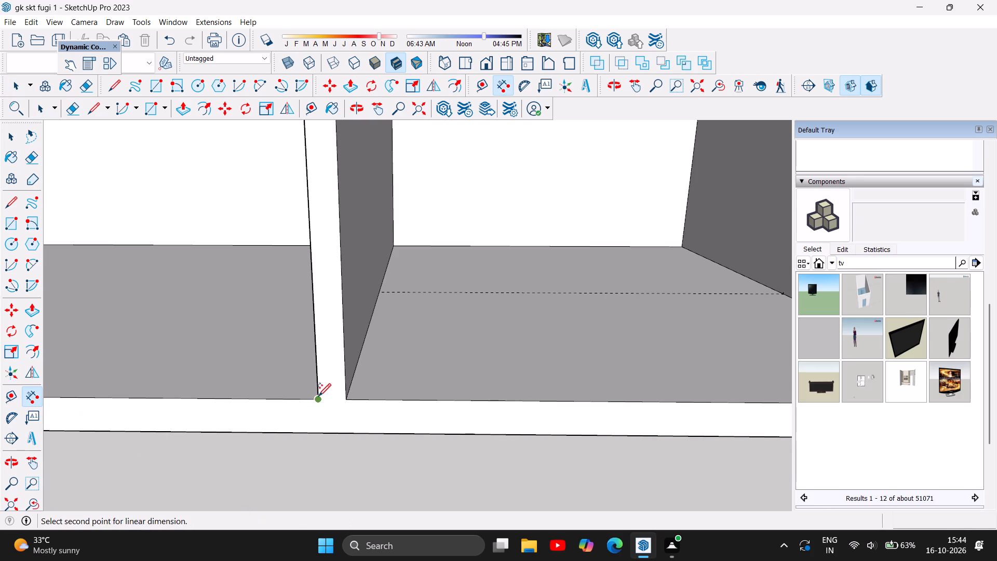
{"action": "left_click", "coordinate": [348, 395]}
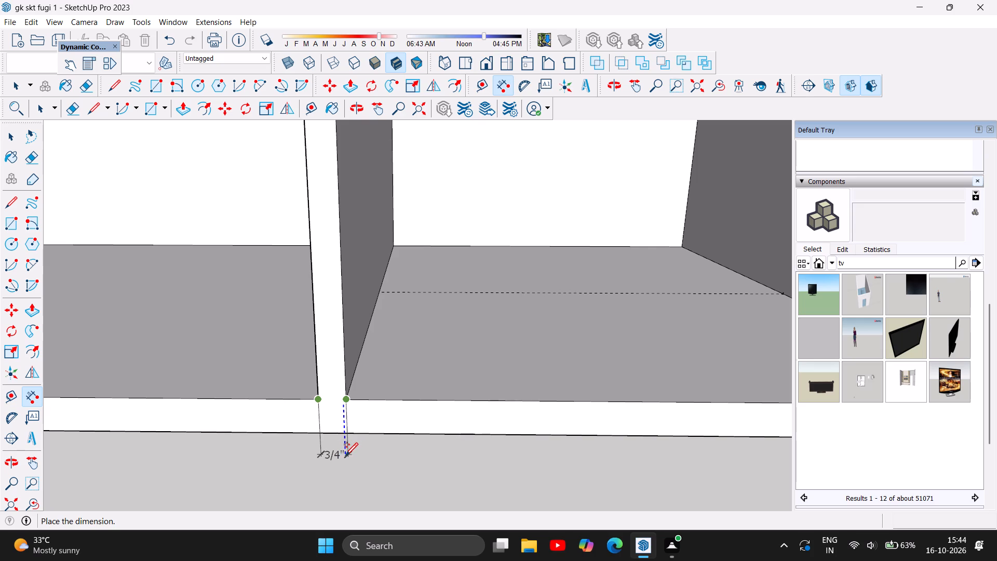
{"action": "scroll", "coordinate": [345, 455], "scroll_direction": "up", "scroll_amount": 5}
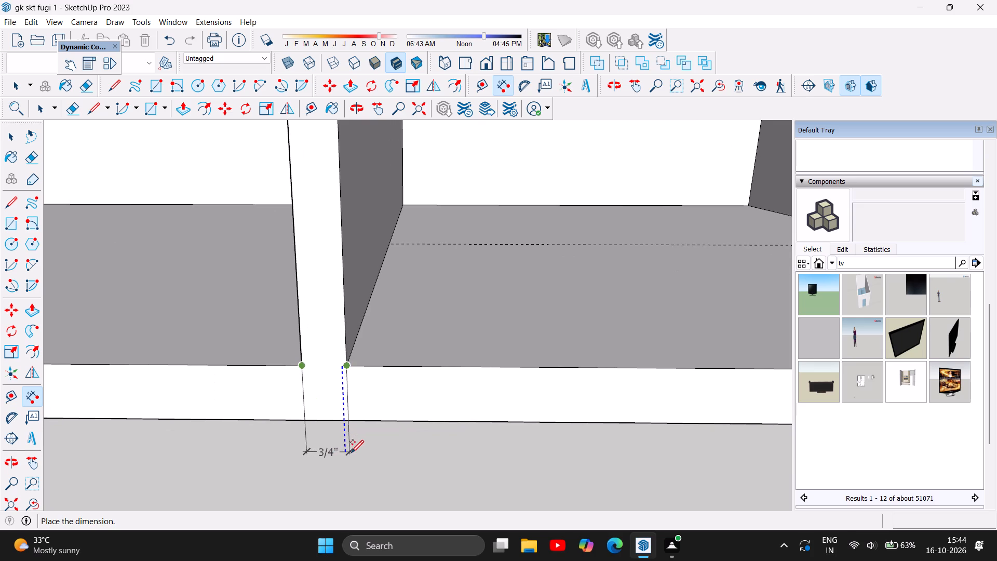
{"action": "key", "text": "Escape"}
{"action": "scroll", "coordinate": [313, 449], "scroll_direction": "down", "scroll_amount": 4}
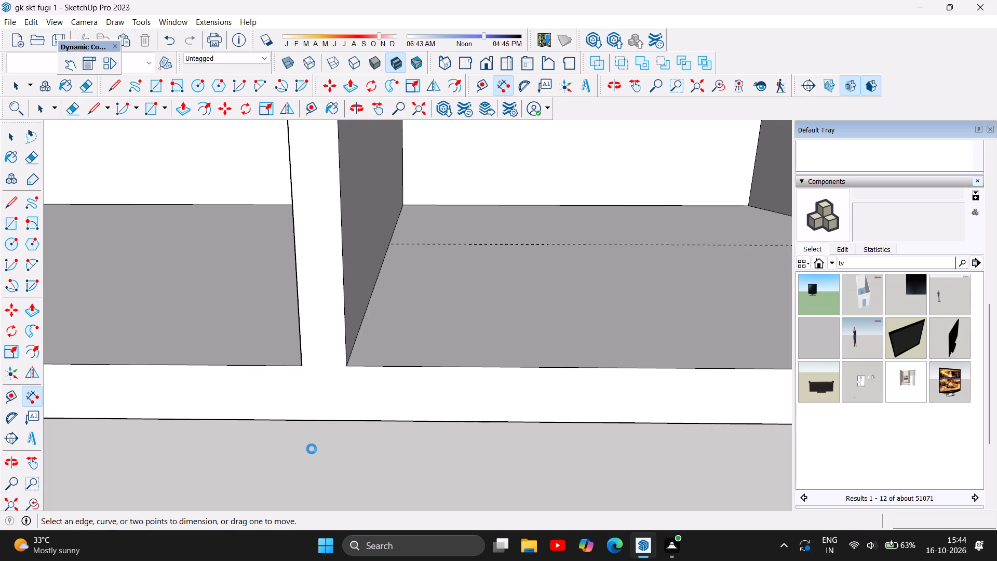
{"action": "scroll", "coordinate": [312, 449], "scroll_direction": "down", "scroll_amount": 2}
Measure the thickness of the cabinet's left side panel at its inner bottom corner without placing a dimension.
{"action": "scroll", "coordinate": [459, 457], "scroll_direction": "down", "scroll_amount": 12}
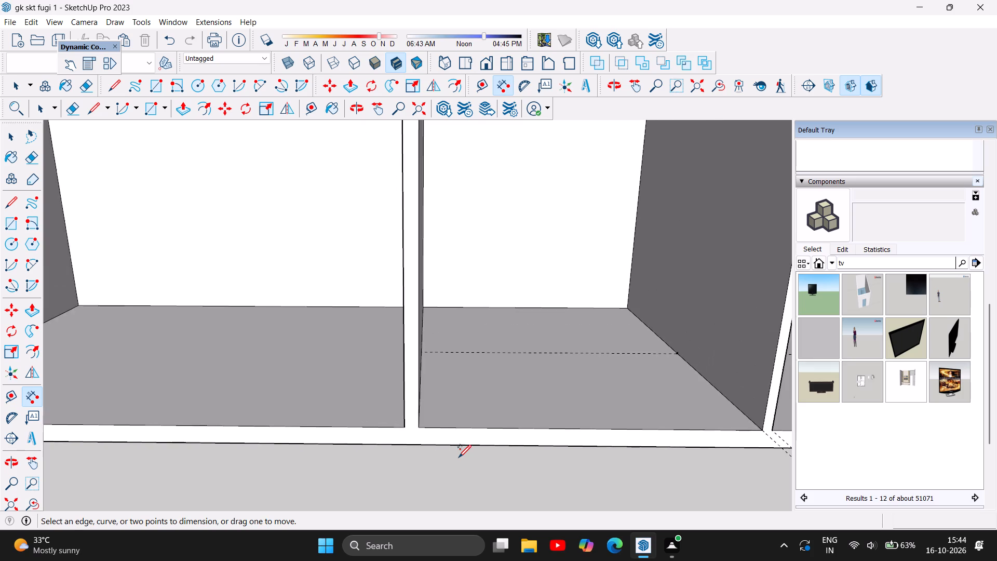
{"action": "scroll", "coordinate": [477, 421], "scroll_direction": "down", "scroll_amount": 11}
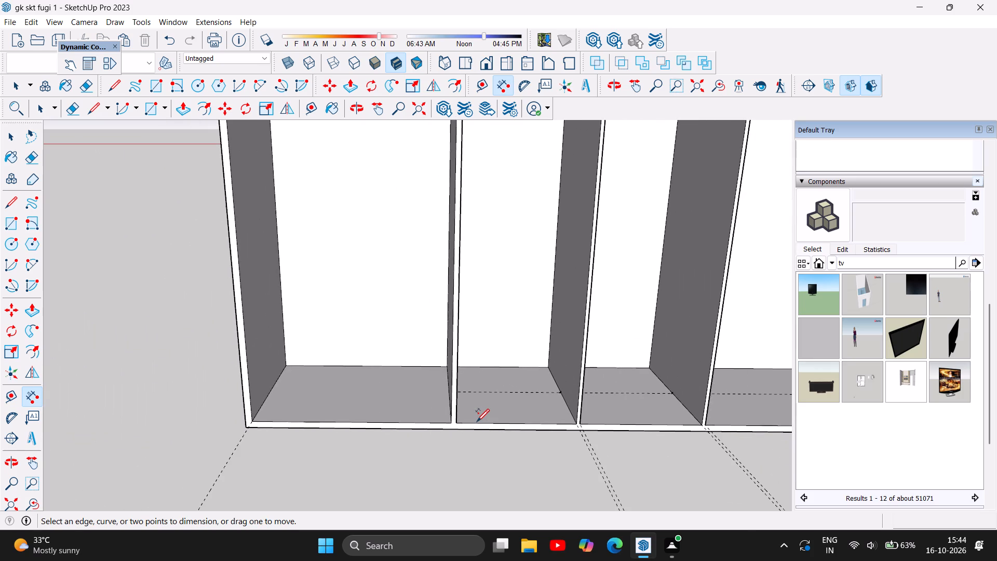
{"action": "scroll", "coordinate": [476, 425], "scroll_direction": "down", "scroll_amount": 12}
{"action": "scroll", "coordinate": [408, 417], "scroll_direction": "up", "scroll_amount": 6}
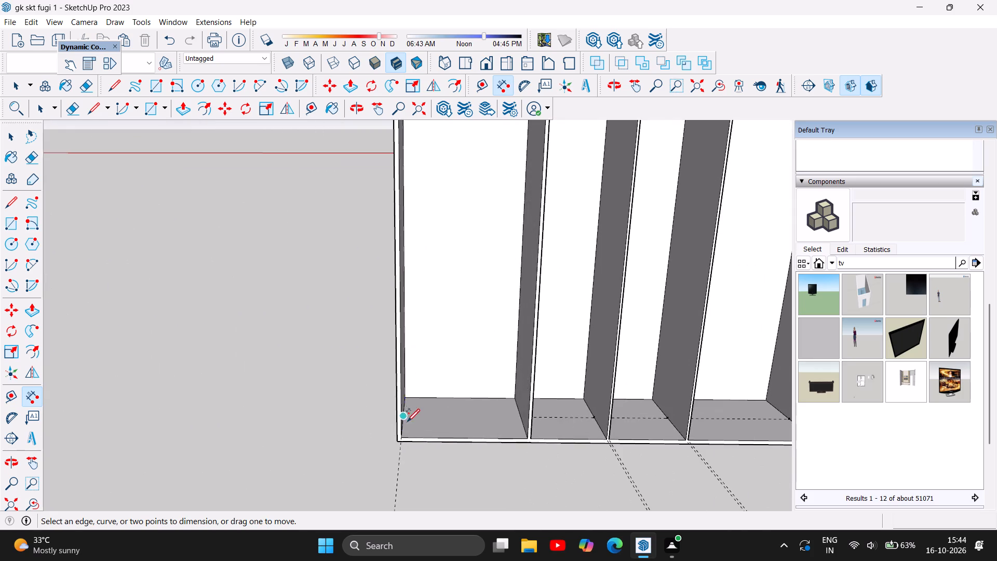
{"action": "scroll", "coordinate": [395, 452], "scroll_direction": "up", "scroll_amount": 20}
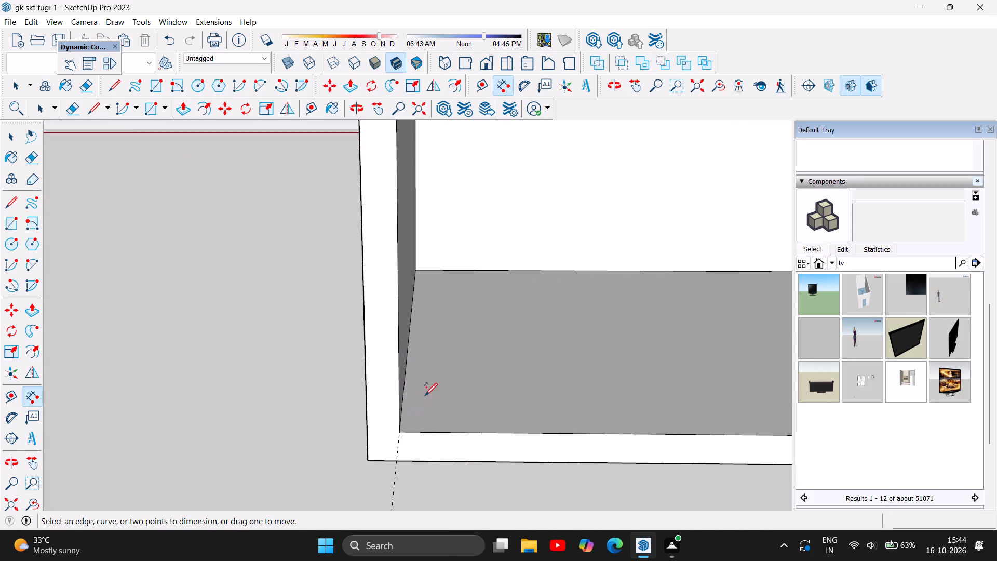
{"action": "left_click", "coordinate": [31, 395]}
{"action": "left_click", "coordinate": [401, 427]}
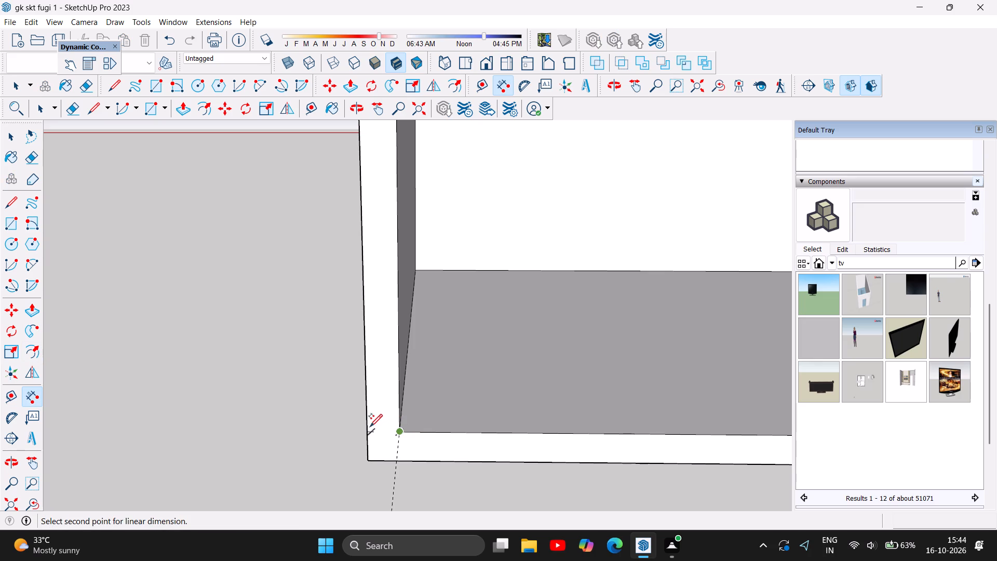
{"action": "left_click", "coordinate": [369, 426]}
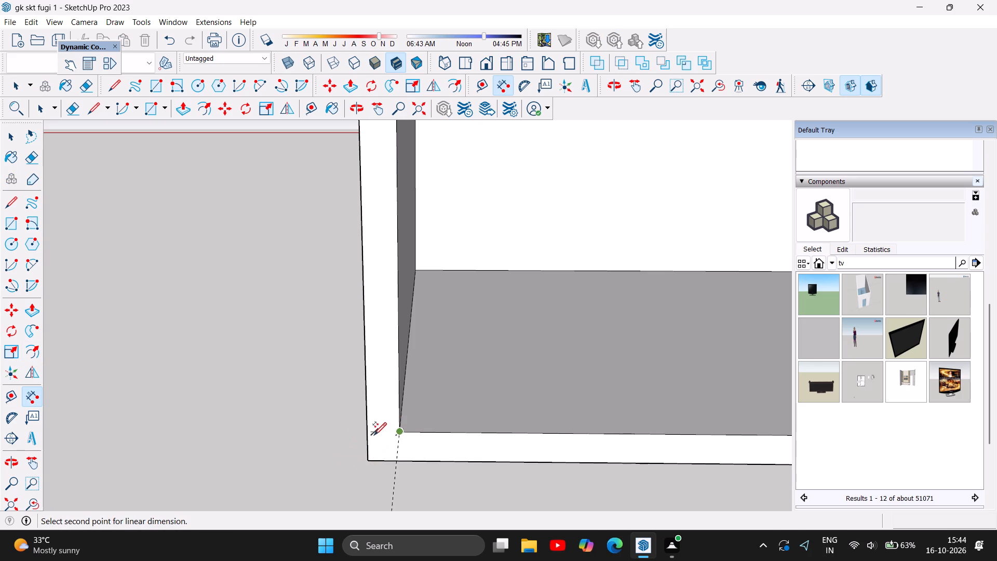
{"action": "left_click", "coordinate": [368, 433]}
{"action": "left_click", "coordinate": [370, 431]}
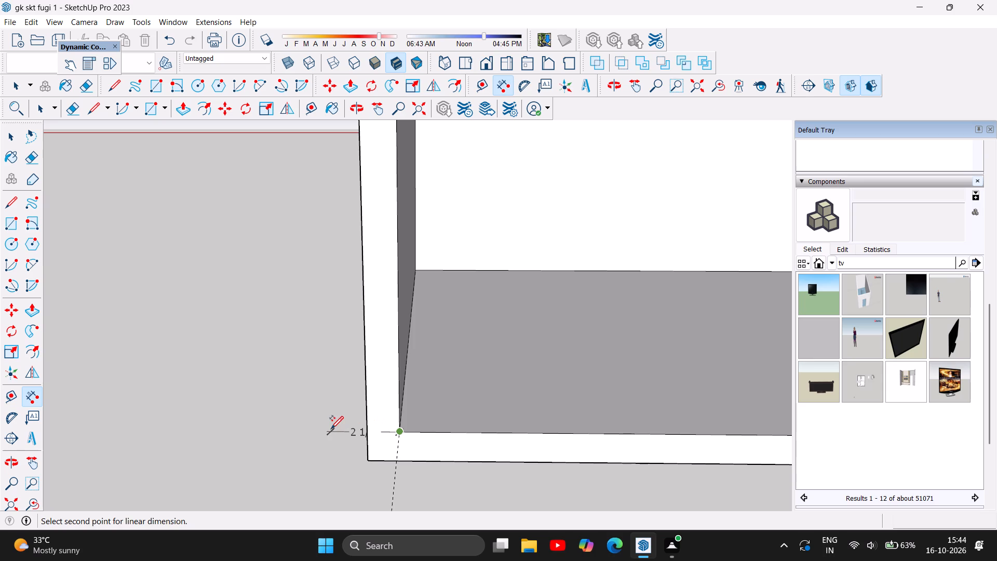
{"action": "left_click", "coordinate": [367, 433]}
{"action": "key", "text": "Escape"}
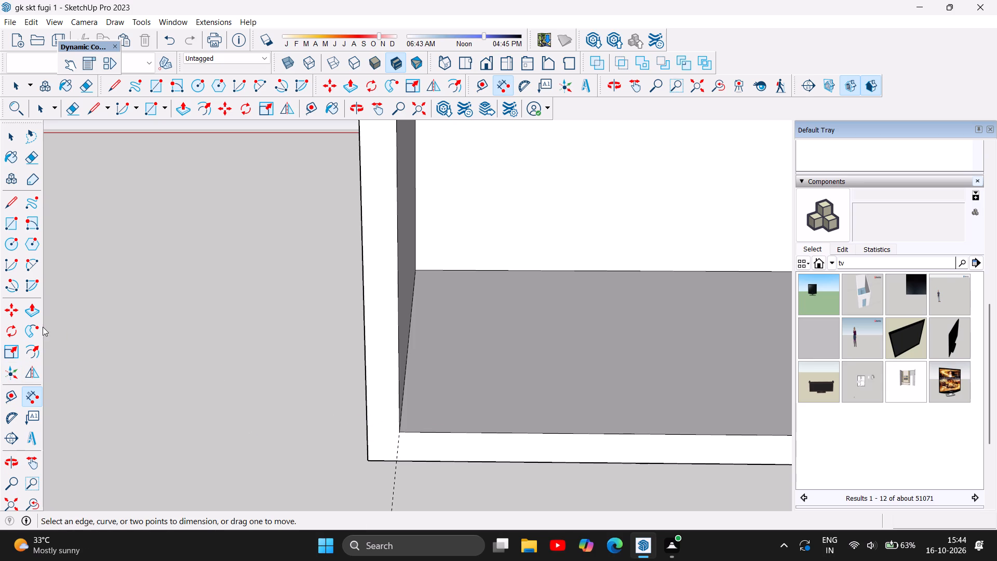
Measure the thickness of the cabinet's top panel at its upper left inner corner without placing a dimension.
{"action": "scroll", "coordinate": [468, 539], "scroll_direction": "down", "scroll_amount": 5}
{"action": "scroll", "coordinate": [406, 469], "scroll_direction": "down", "scroll_amount": 5}
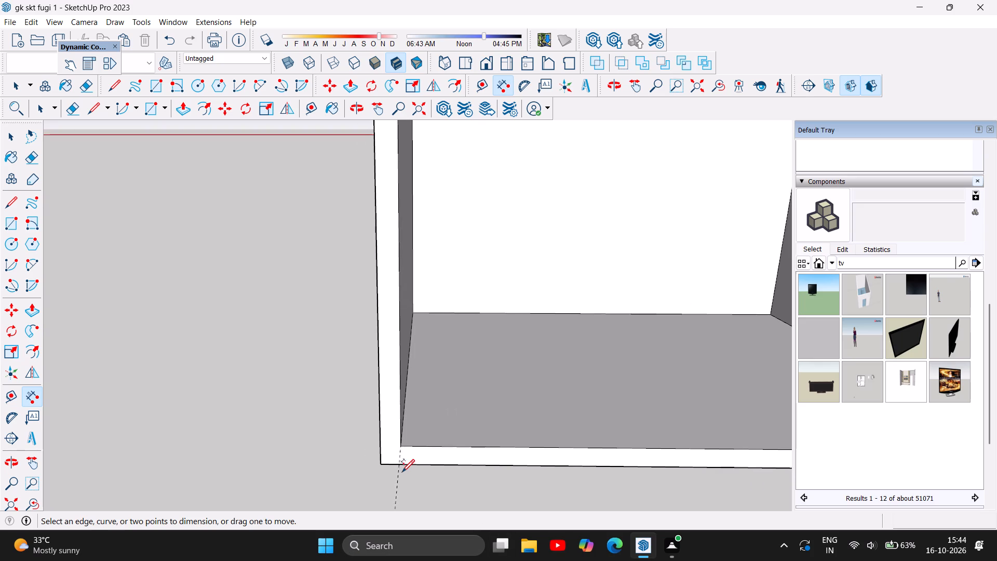
{"action": "scroll", "coordinate": [402, 471], "scroll_direction": "down", "scroll_amount": 19}
{"action": "scroll", "coordinate": [399, 487], "scroll_direction": "down", "scroll_amount": 3}
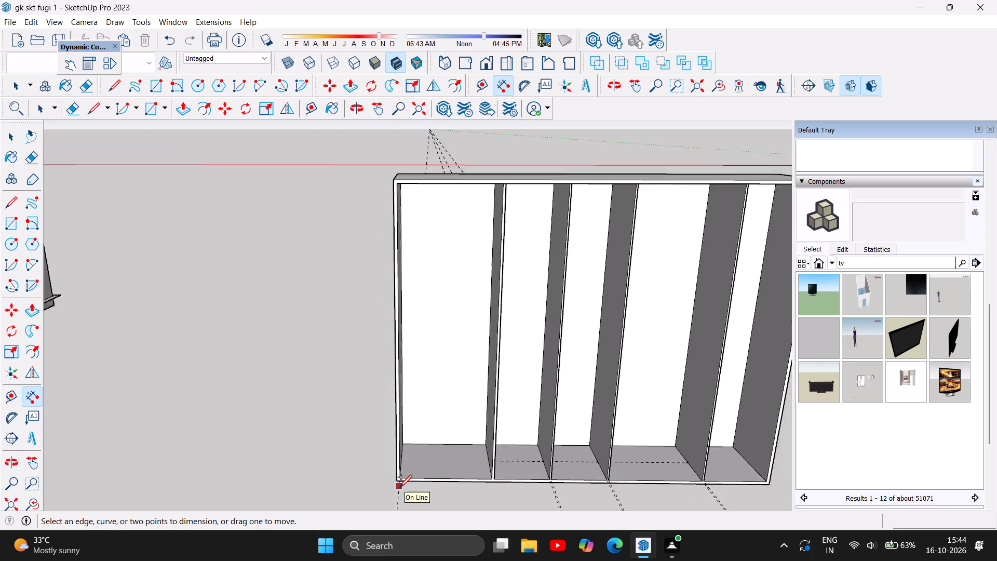
{"action": "scroll", "coordinate": [399, 487], "scroll_direction": "down", "scroll_amount": 3}
{"action": "scroll", "coordinate": [401, 285], "scroll_direction": "up", "scroll_amount": 17}
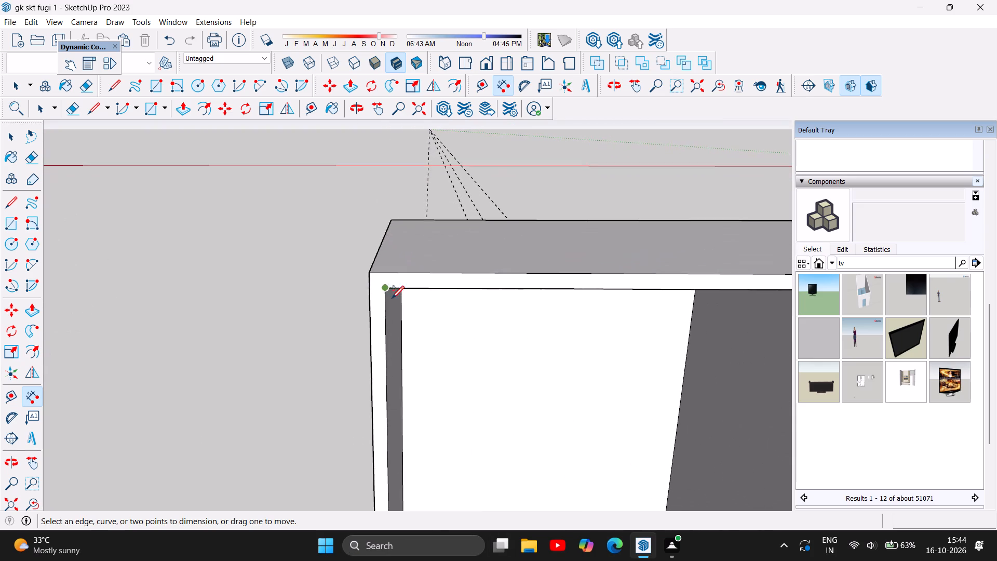
{"action": "scroll", "coordinate": [386, 275], "scroll_direction": "up", "scroll_amount": 6}
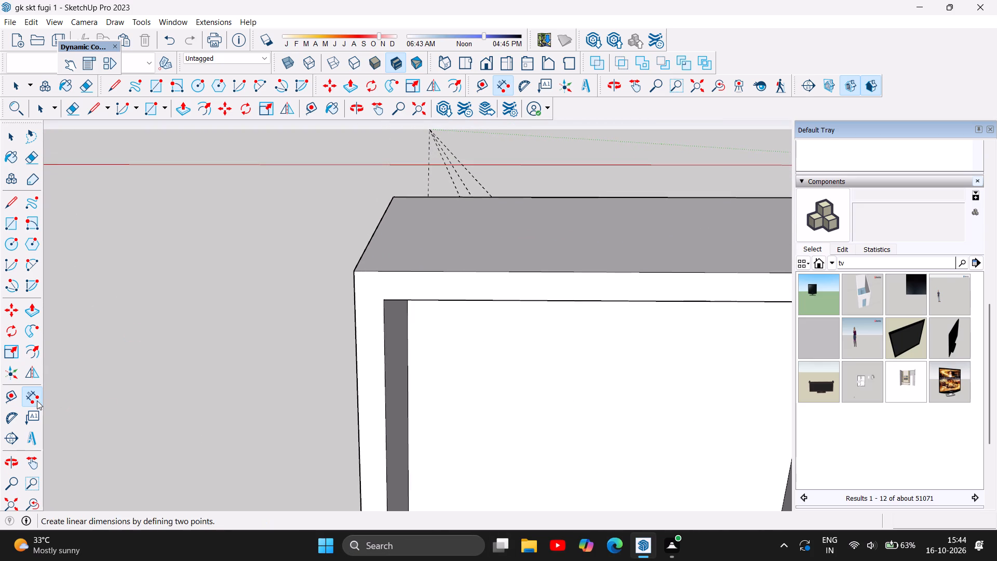
{"action": "left_click", "coordinate": [37, 400]}
{"action": "left_click", "coordinate": [386, 300]}
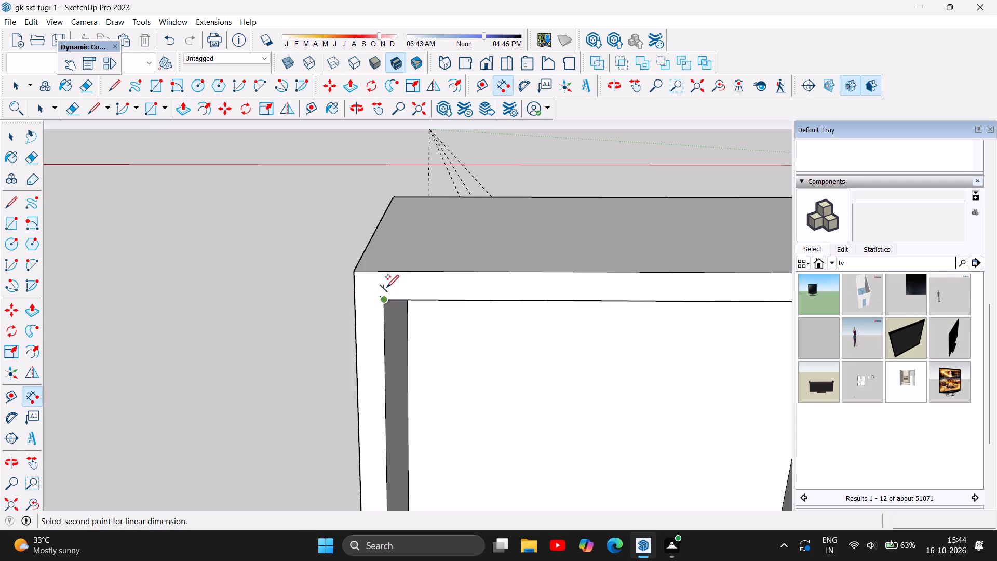
{"action": "left_click", "coordinate": [384, 268]}
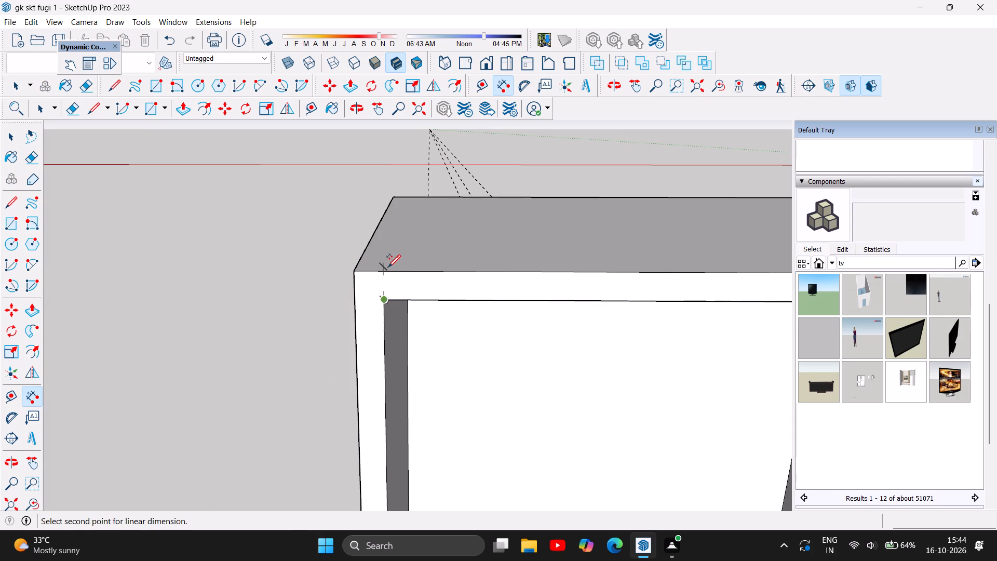
{"action": "left_click", "coordinate": [384, 269]}
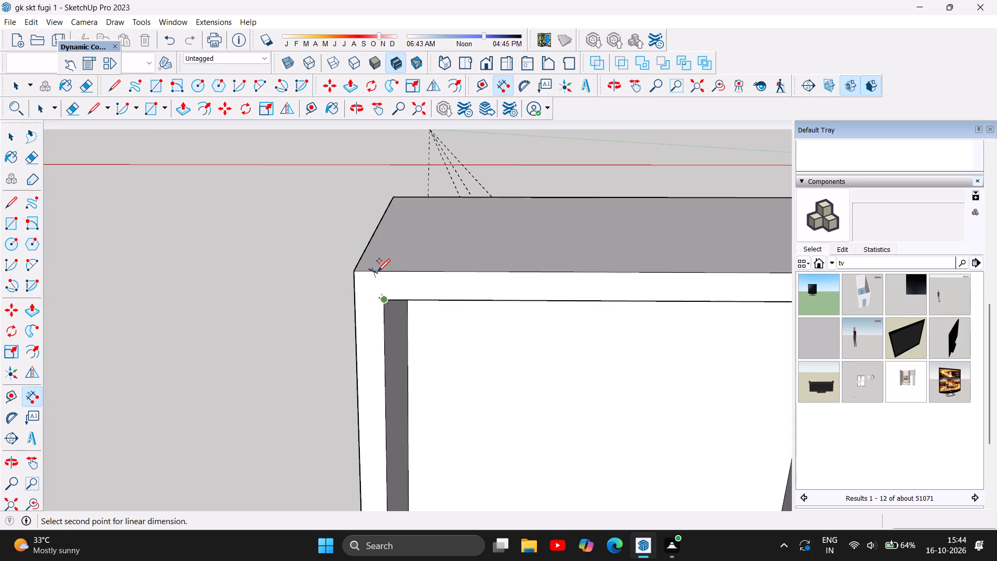
{"action": "left_click", "coordinate": [383, 271]}
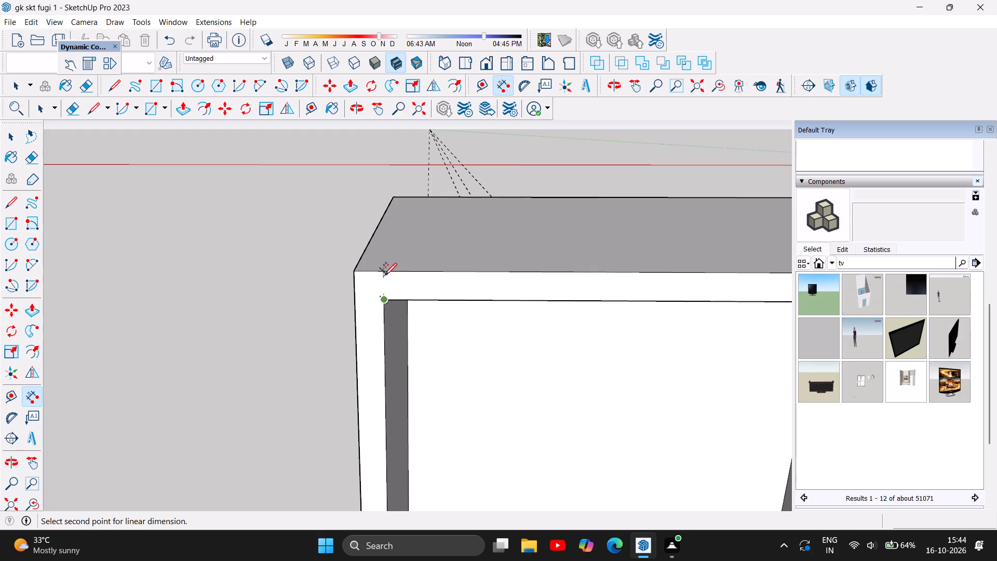
{"action": "left_click", "coordinate": [385, 271]}
{"action": "left_click", "coordinate": [383, 271]}
{"action": "left_click", "coordinate": [382, 271]}
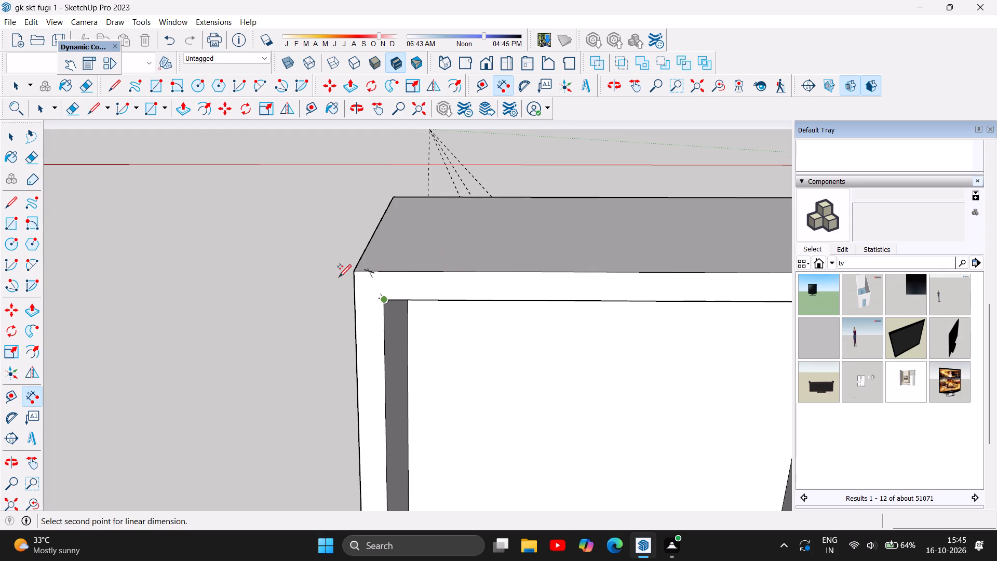
{"action": "scroll", "coordinate": [382, 235], "scroll_direction": "down", "scroll_amount": 1}
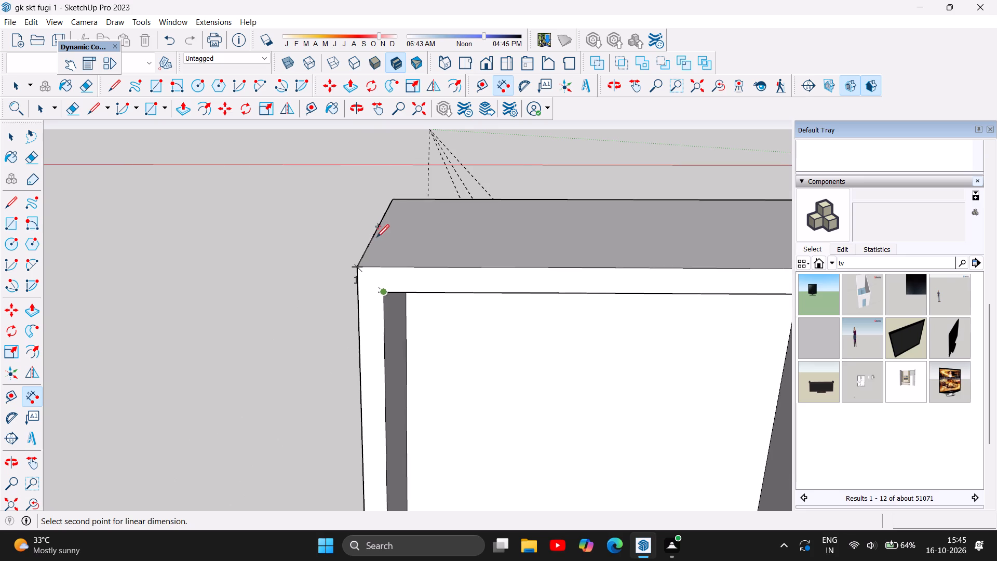
{"action": "scroll", "coordinate": [379, 237], "scroll_direction": "down", "scroll_amount": 5}
{"action": "left_click", "coordinate": [389, 253]}
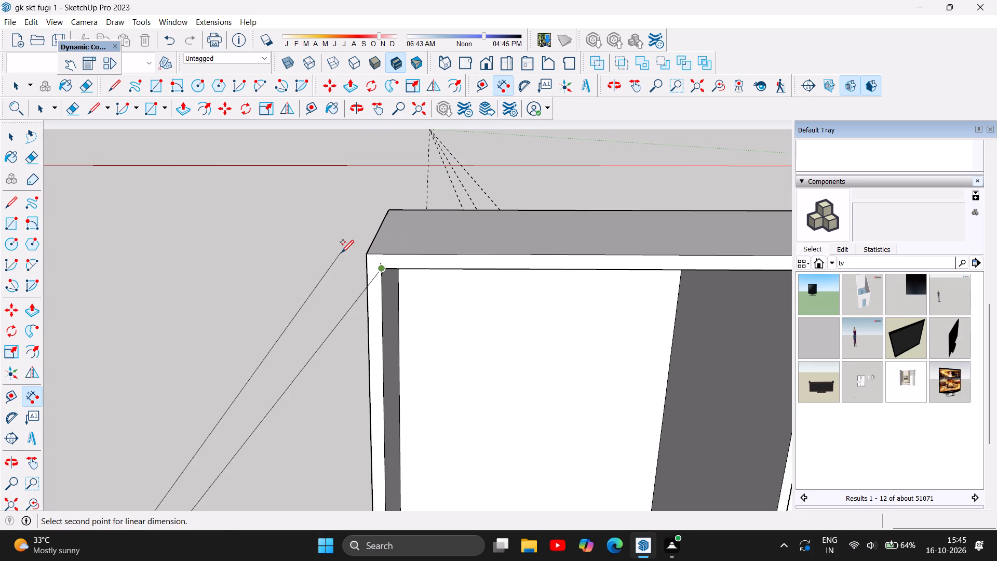
{"action": "key", "text": "Escape"}
Delete the dashed guide line crossing the floor of the second compartment.
{"action": "scroll", "coordinate": [318, 291], "scroll_direction": "down", "scroll_amount": 8}
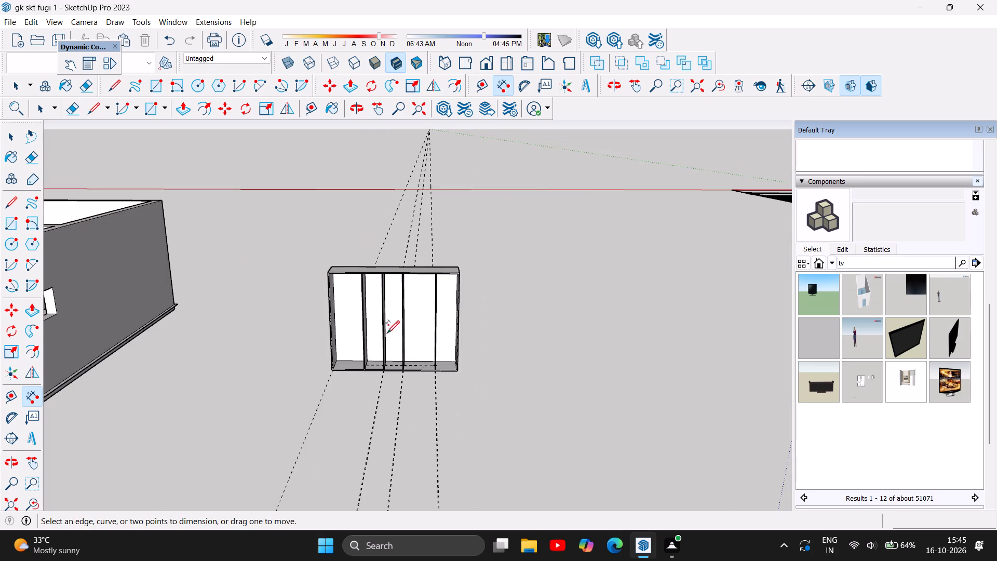
{"action": "scroll", "coordinate": [327, 362], "scroll_direction": "up", "scroll_amount": 13}
{"action": "scroll", "coordinate": [430, 379], "scroll_direction": "up", "scroll_amount": 6}
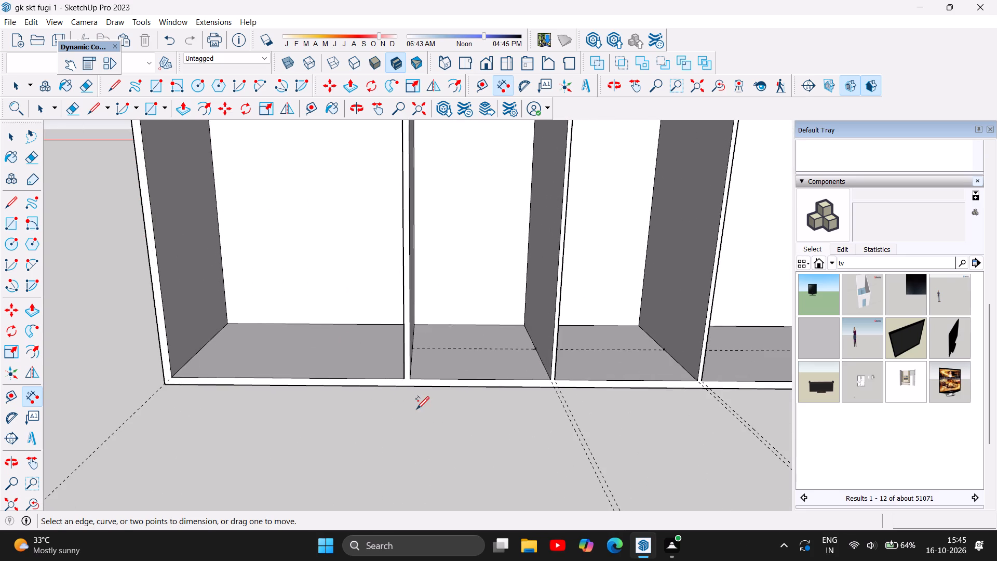
{"action": "scroll", "coordinate": [415, 408], "scroll_direction": "up", "scroll_amount": 4}
{"action": "scroll", "coordinate": [338, 385], "scroll_direction": "down", "scroll_amount": 4}
{"action": "scroll", "coordinate": [559, 368], "scroll_direction": "up", "scroll_amount": 4}
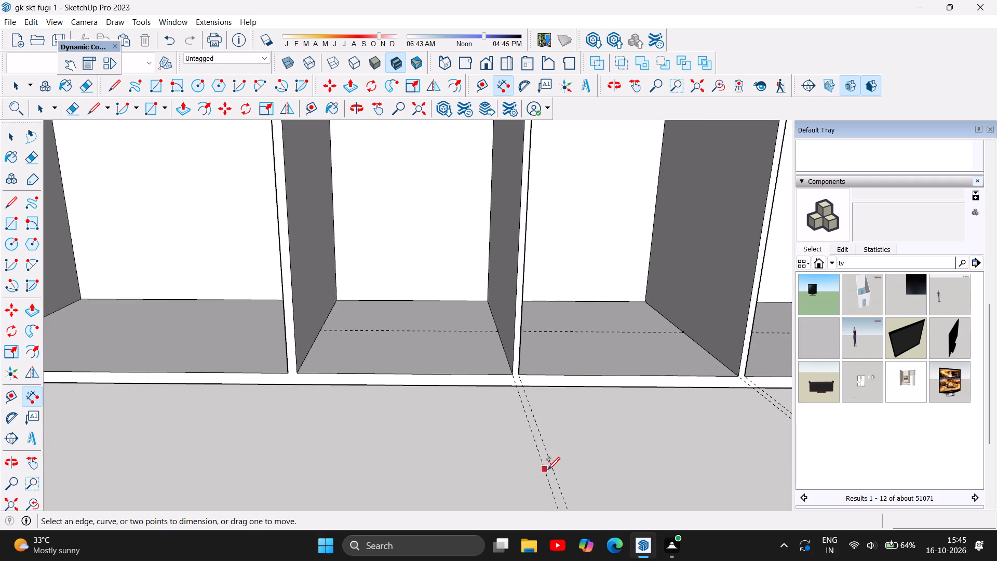
{"action": "key", "text": "Escape"}
{"action": "left_click", "coordinate": [16, 138]}
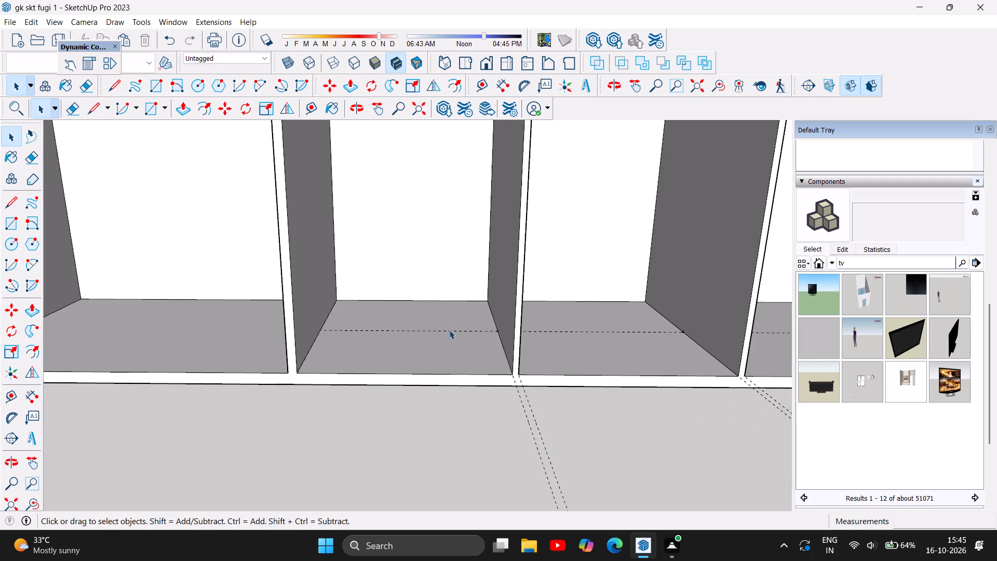
{"action": "double_click", "coordinate": [449, 330]}
{"action": "key", "text": "Delete"}
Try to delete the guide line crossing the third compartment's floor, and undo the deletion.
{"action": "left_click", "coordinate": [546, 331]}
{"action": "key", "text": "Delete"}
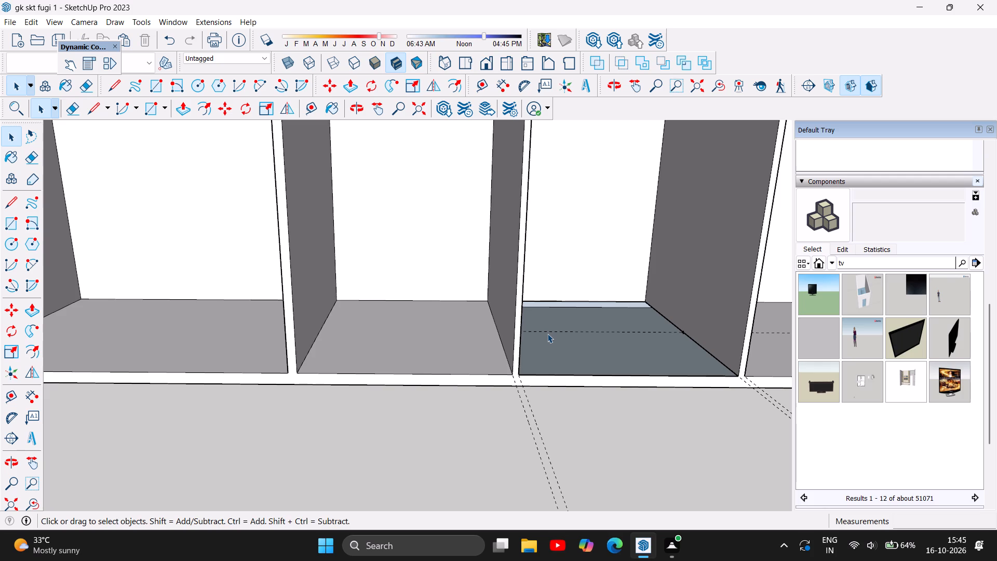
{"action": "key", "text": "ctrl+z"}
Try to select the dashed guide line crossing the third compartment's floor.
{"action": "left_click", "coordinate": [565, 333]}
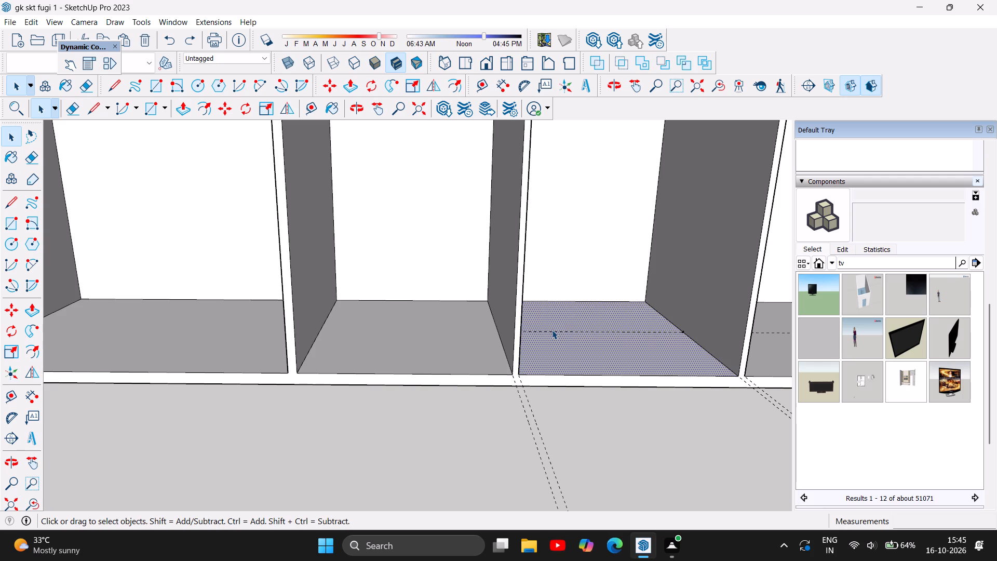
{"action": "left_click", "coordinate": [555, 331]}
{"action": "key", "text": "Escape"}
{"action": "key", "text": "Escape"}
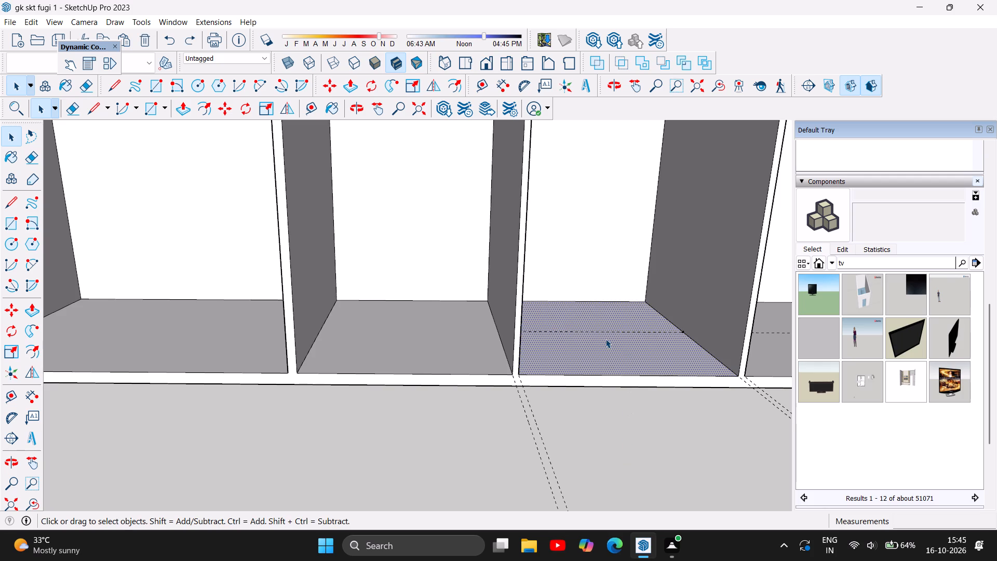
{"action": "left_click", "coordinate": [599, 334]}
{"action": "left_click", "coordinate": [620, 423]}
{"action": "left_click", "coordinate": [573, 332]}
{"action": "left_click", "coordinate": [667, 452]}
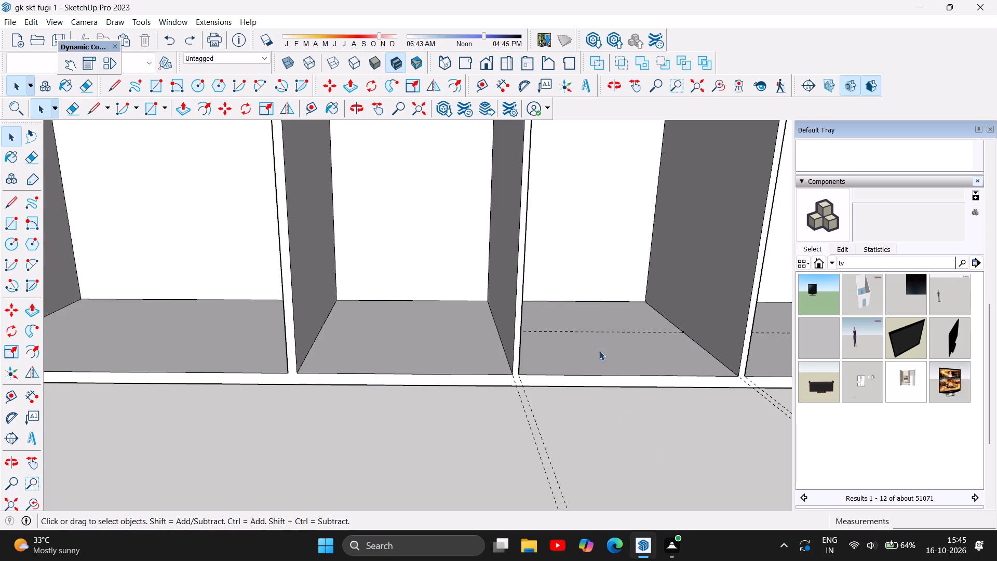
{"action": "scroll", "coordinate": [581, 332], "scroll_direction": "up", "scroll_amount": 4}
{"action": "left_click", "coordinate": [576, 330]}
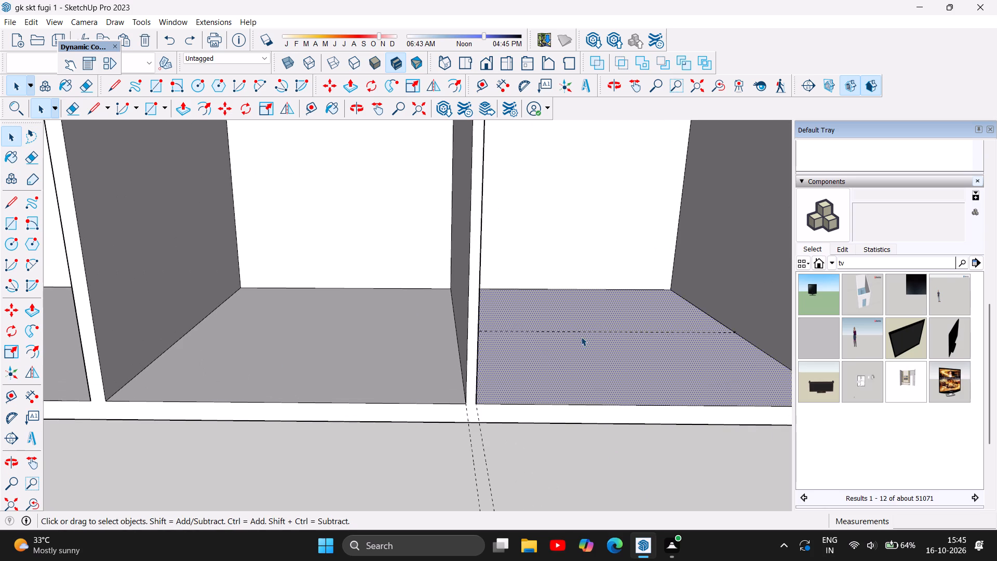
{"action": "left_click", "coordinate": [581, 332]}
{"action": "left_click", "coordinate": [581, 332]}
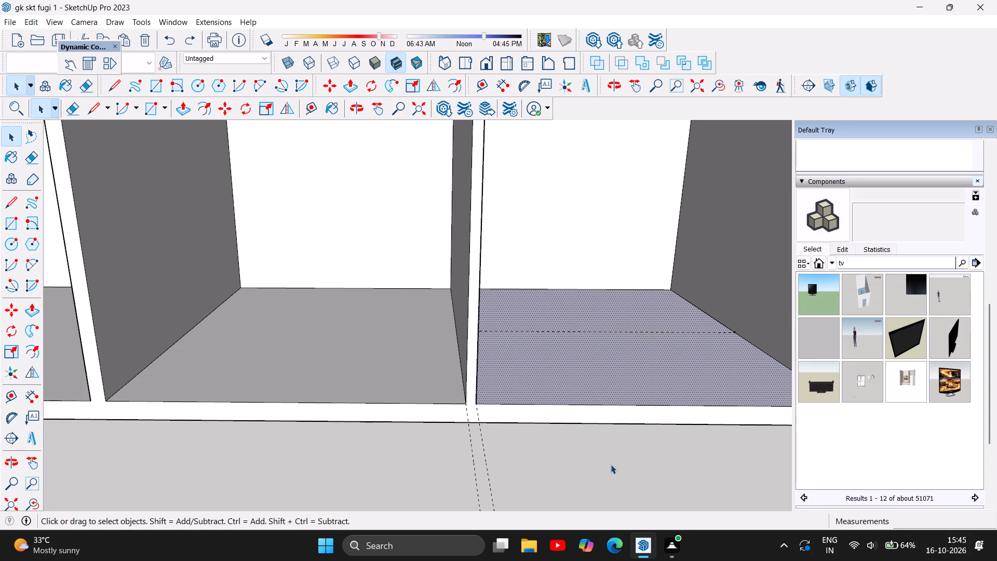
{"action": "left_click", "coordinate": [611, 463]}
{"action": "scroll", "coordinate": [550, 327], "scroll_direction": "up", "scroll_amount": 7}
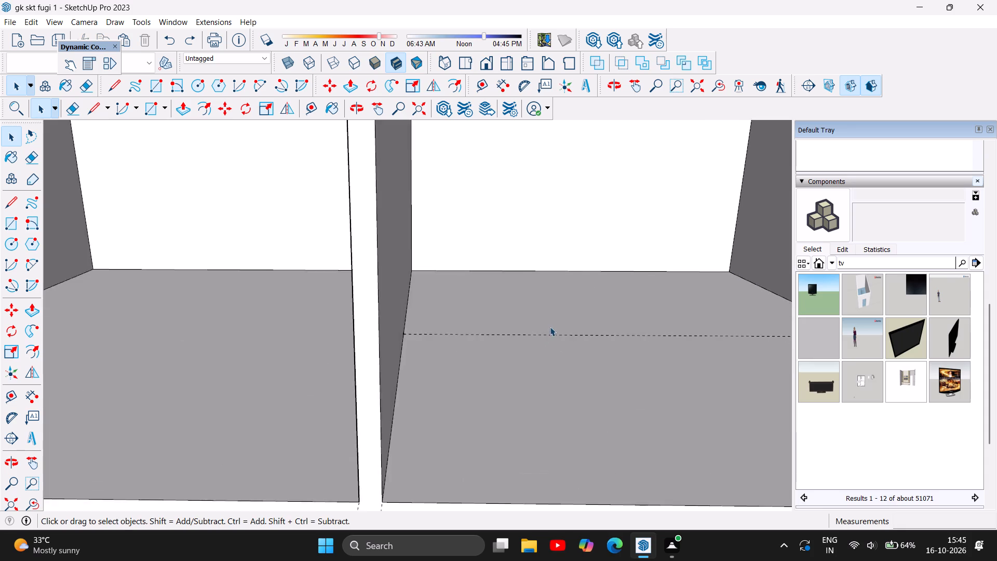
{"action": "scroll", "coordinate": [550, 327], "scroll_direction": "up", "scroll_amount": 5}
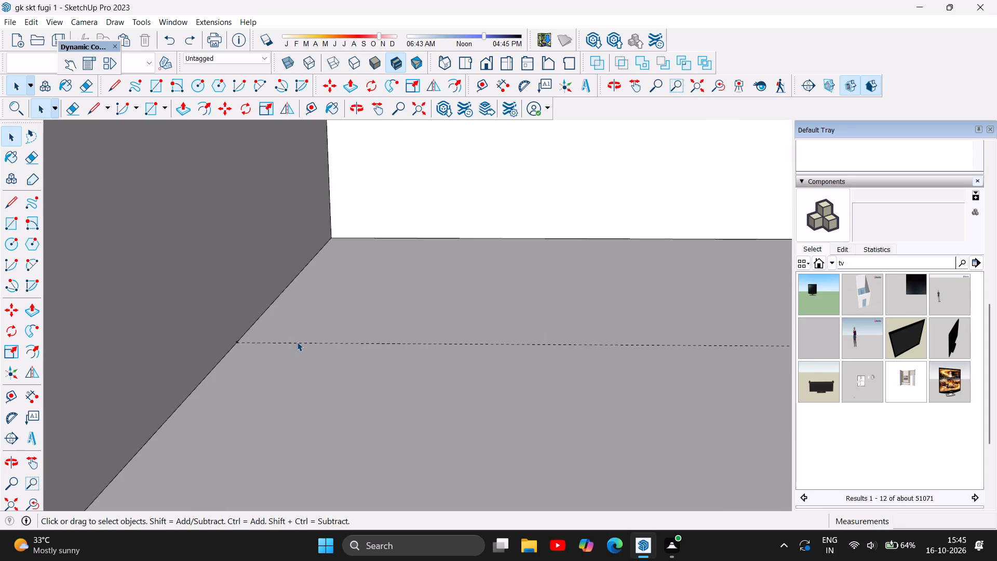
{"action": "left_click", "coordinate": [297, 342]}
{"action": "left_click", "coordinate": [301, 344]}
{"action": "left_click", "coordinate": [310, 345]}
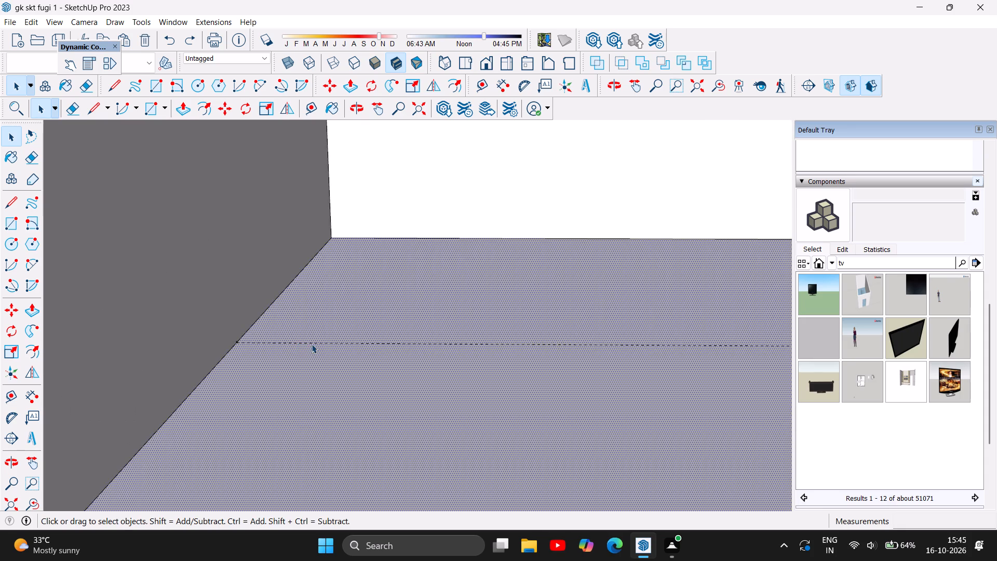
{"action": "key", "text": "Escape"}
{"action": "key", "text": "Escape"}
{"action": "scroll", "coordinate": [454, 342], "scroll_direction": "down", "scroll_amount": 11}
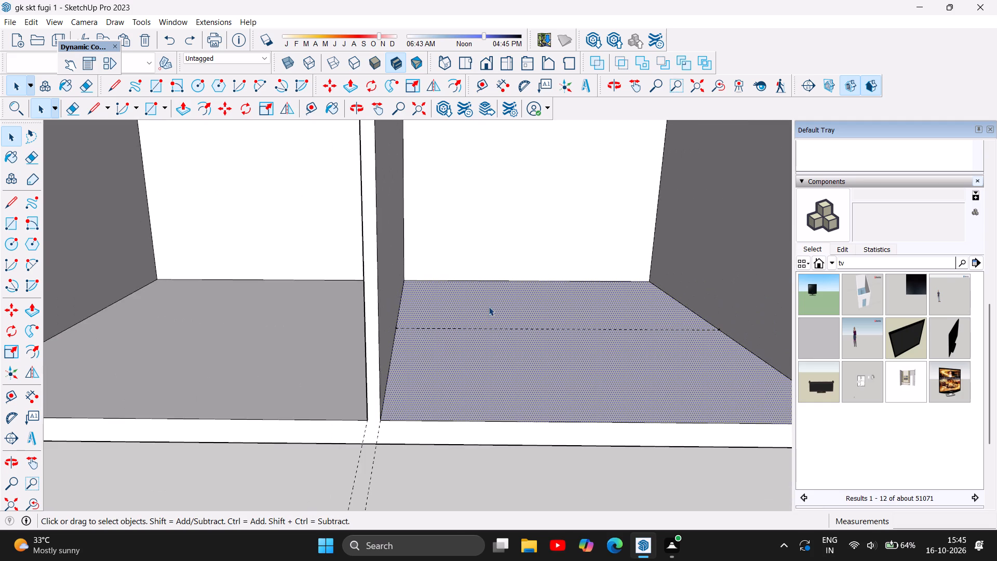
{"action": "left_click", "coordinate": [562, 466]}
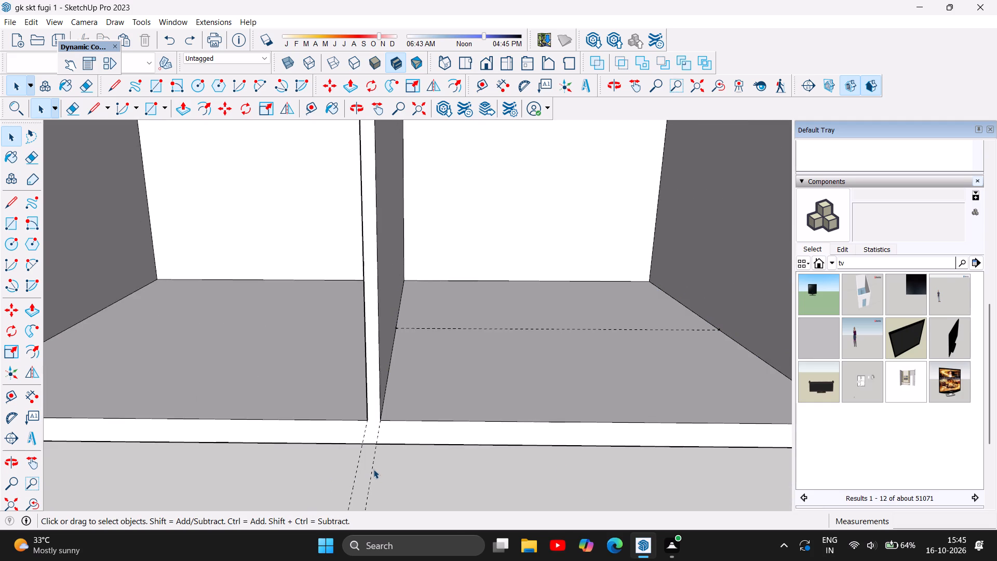
Delete the two dashed guide lines extending forward from the base of the partition between the second and third compartments.
{"action": "left_click", "coordinate": [372, 469]}
{"action": "key", "text": "Delete"}
{"action": "left_click", "coordinate": [355, 472]}
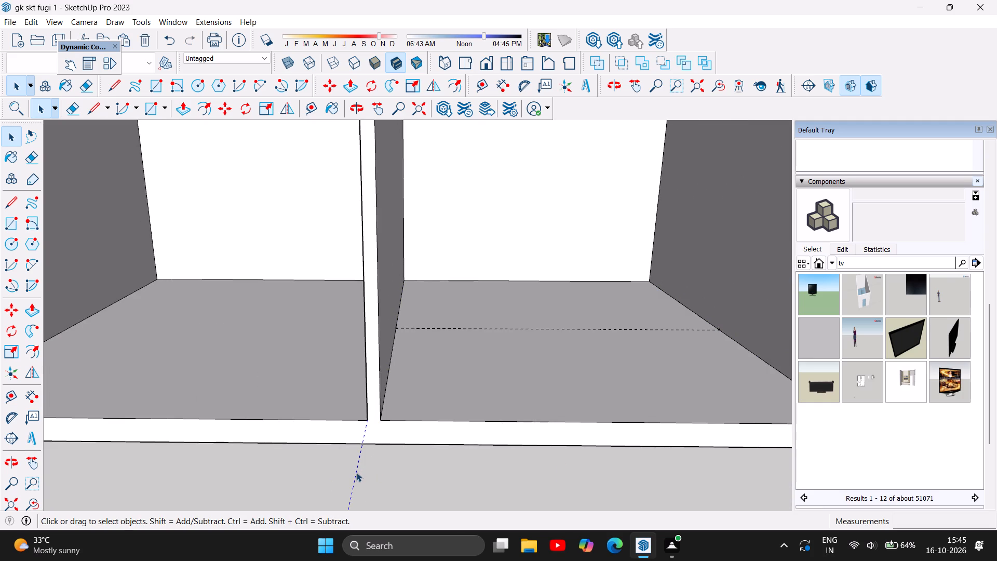
{"action": "key", "text": "Delete"}
Delete the two dashed guide lines extending forward from the base of the partition between the third and fourth compartments.
{"action": "scroll", "coordinate": [299, 447], "scroll_direction": "down", "scroll_amount": 10}
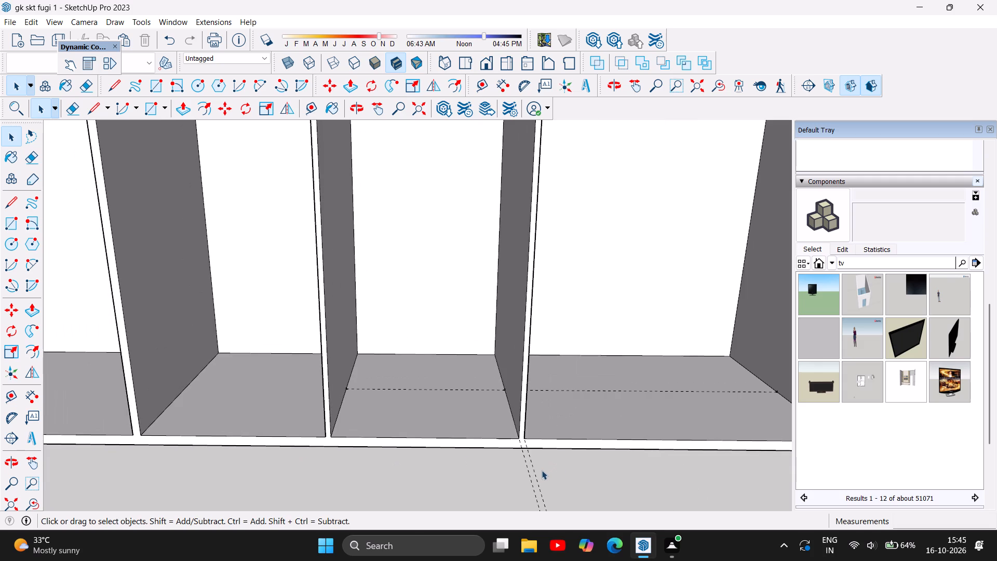
{"action": "left_click", "coordinate": [535, 472]}
{"action": "key", "text": "Delete"}
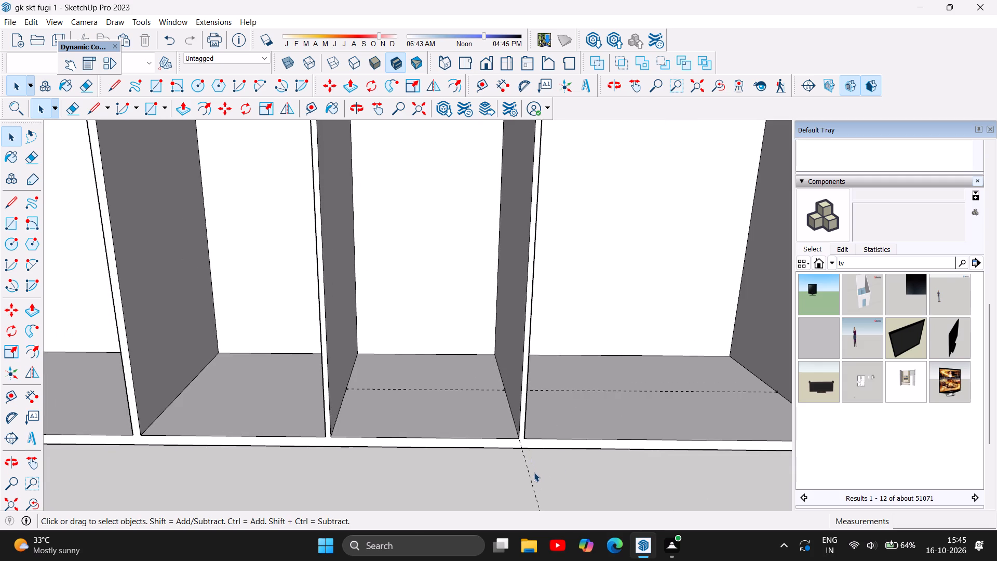
{"action": "left_click", "coordinate": [528, 471]}
{"action": "key", "text": "Delete"}
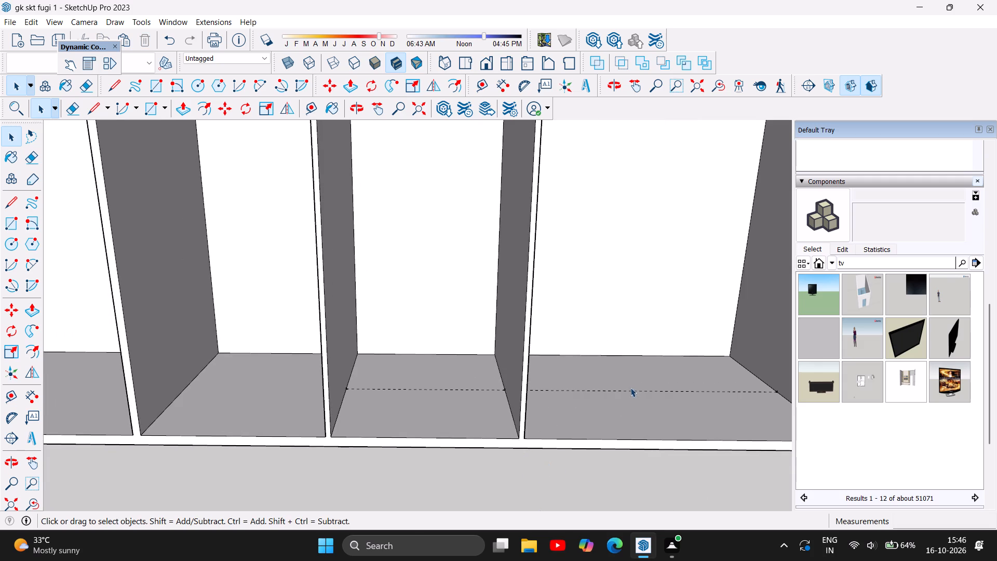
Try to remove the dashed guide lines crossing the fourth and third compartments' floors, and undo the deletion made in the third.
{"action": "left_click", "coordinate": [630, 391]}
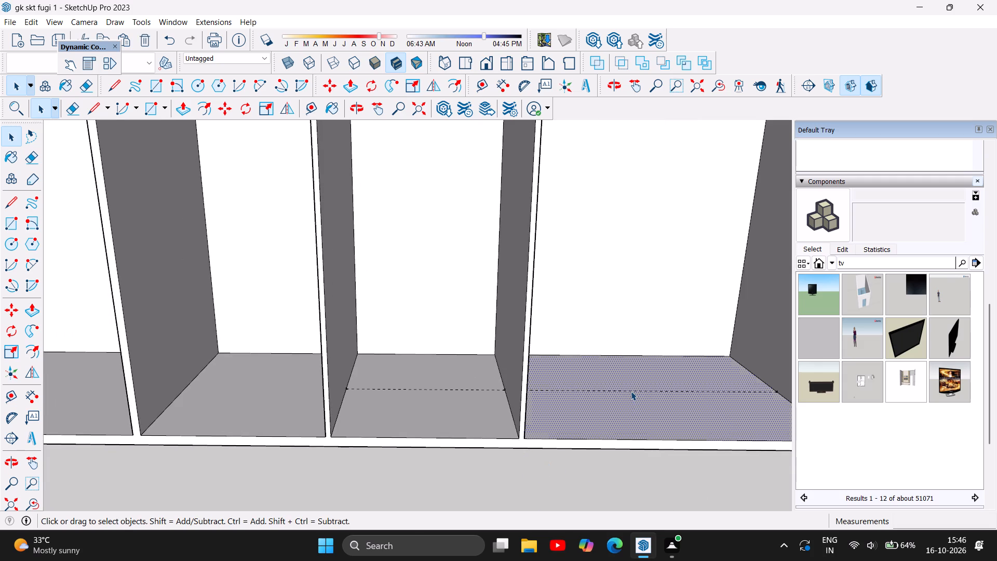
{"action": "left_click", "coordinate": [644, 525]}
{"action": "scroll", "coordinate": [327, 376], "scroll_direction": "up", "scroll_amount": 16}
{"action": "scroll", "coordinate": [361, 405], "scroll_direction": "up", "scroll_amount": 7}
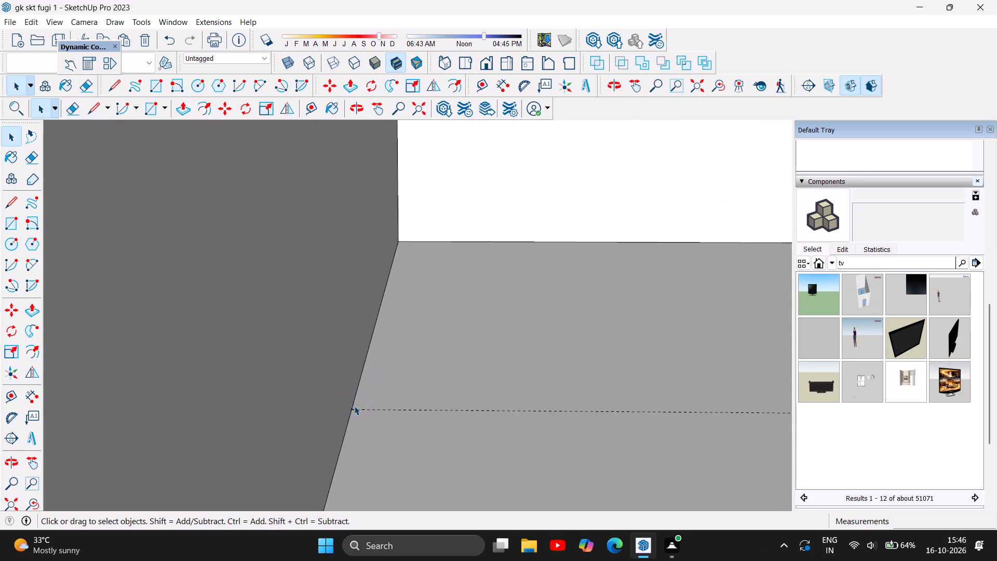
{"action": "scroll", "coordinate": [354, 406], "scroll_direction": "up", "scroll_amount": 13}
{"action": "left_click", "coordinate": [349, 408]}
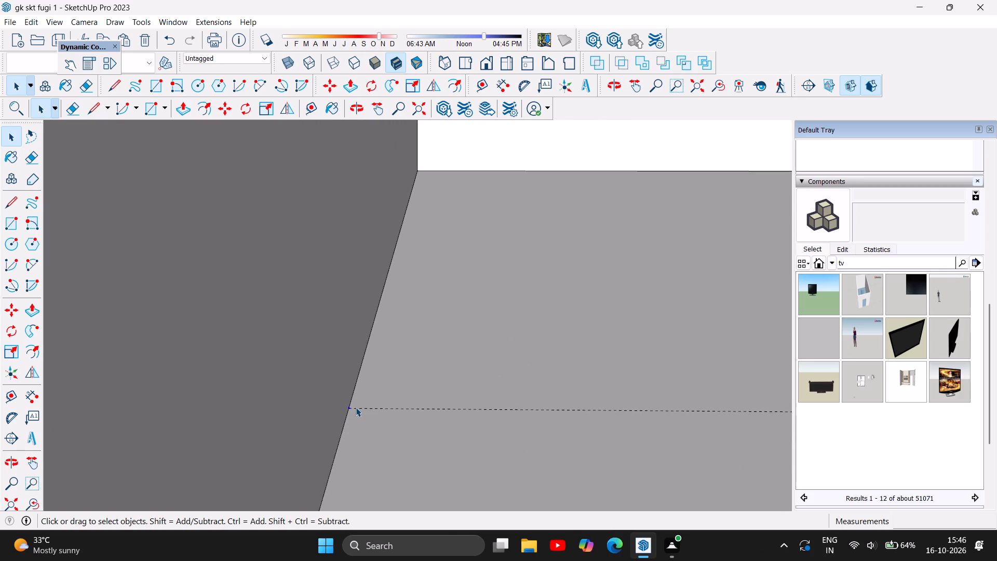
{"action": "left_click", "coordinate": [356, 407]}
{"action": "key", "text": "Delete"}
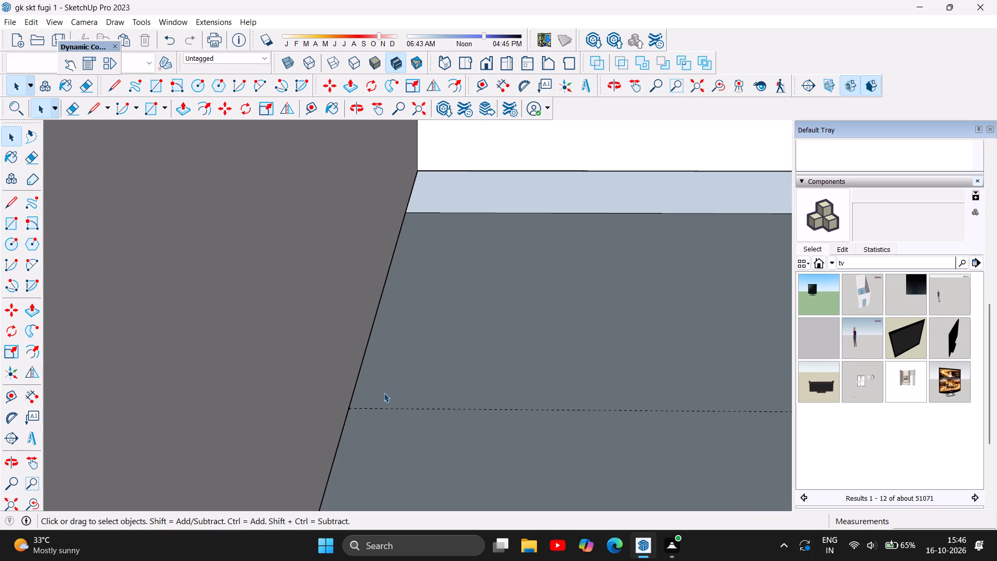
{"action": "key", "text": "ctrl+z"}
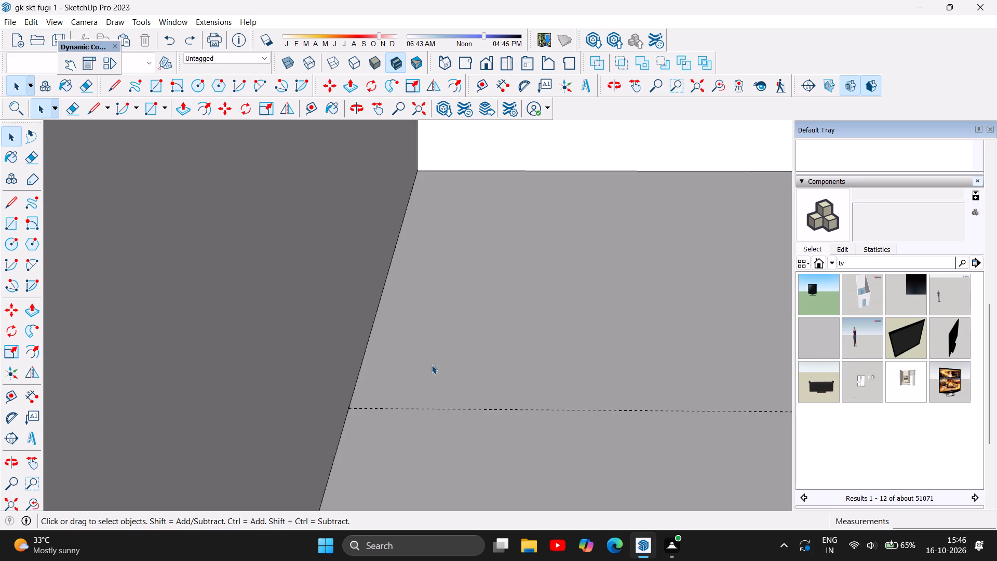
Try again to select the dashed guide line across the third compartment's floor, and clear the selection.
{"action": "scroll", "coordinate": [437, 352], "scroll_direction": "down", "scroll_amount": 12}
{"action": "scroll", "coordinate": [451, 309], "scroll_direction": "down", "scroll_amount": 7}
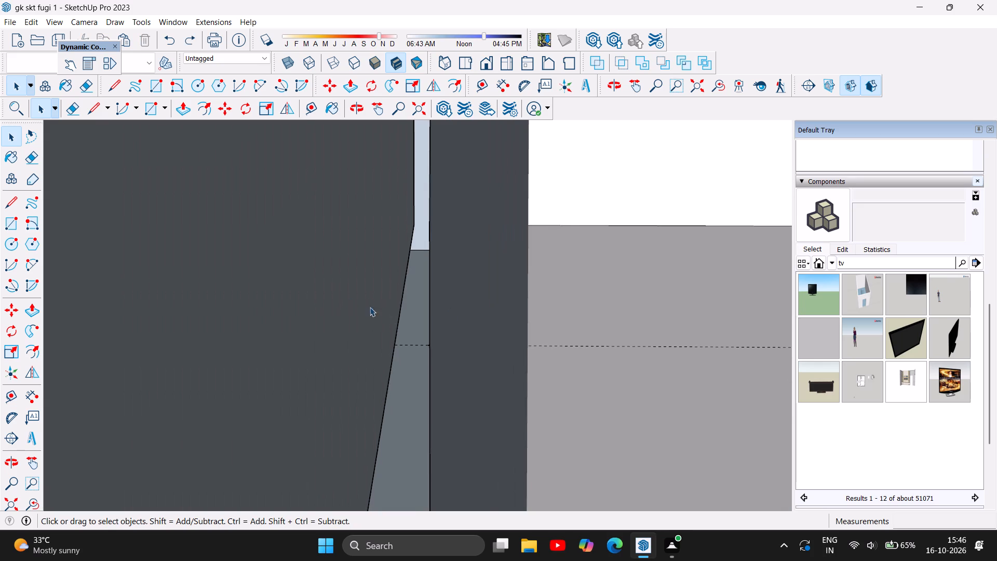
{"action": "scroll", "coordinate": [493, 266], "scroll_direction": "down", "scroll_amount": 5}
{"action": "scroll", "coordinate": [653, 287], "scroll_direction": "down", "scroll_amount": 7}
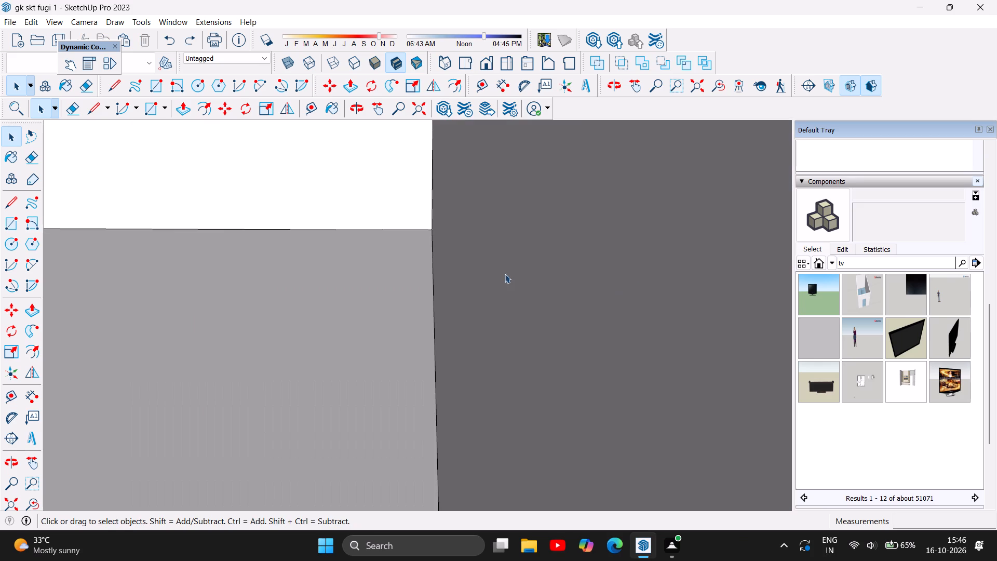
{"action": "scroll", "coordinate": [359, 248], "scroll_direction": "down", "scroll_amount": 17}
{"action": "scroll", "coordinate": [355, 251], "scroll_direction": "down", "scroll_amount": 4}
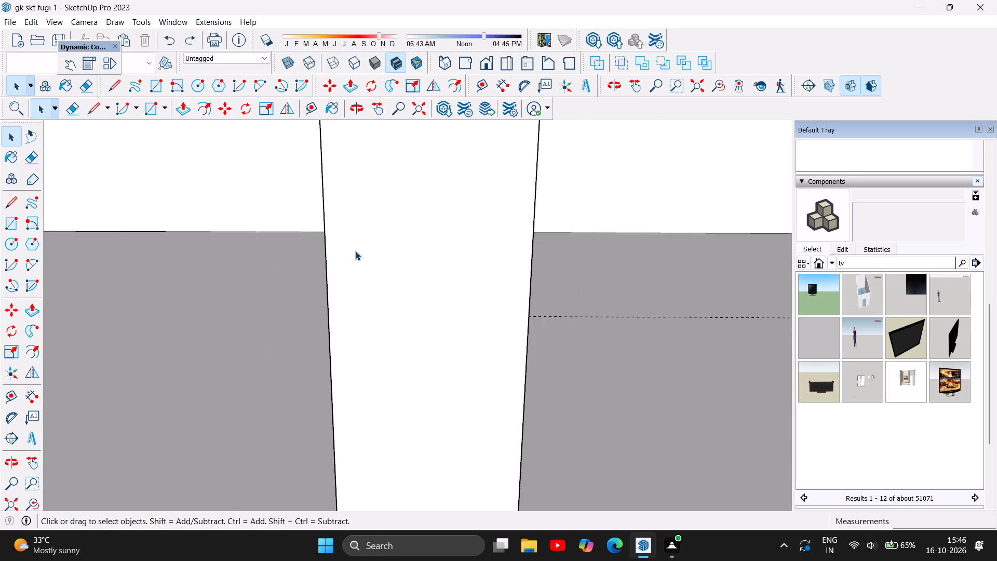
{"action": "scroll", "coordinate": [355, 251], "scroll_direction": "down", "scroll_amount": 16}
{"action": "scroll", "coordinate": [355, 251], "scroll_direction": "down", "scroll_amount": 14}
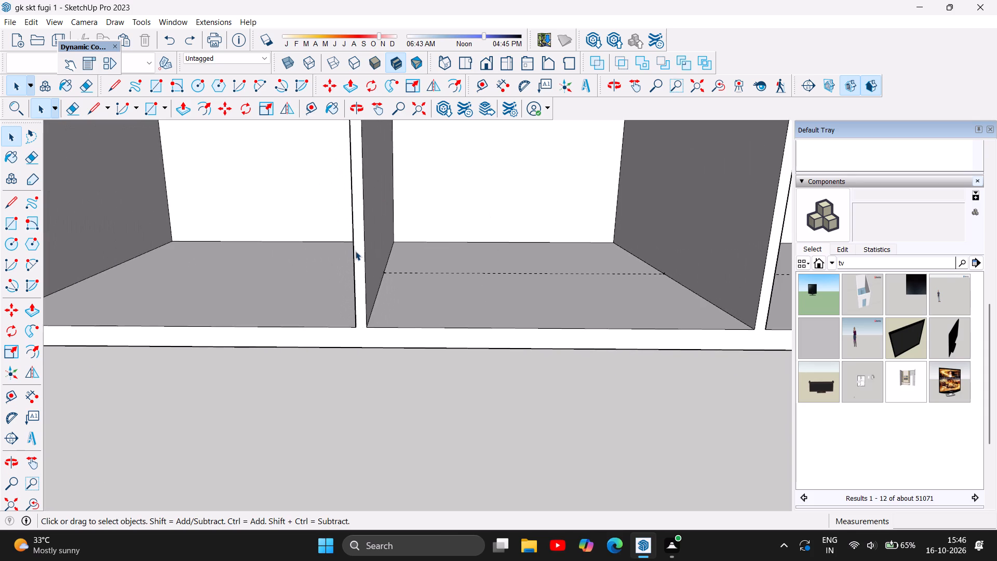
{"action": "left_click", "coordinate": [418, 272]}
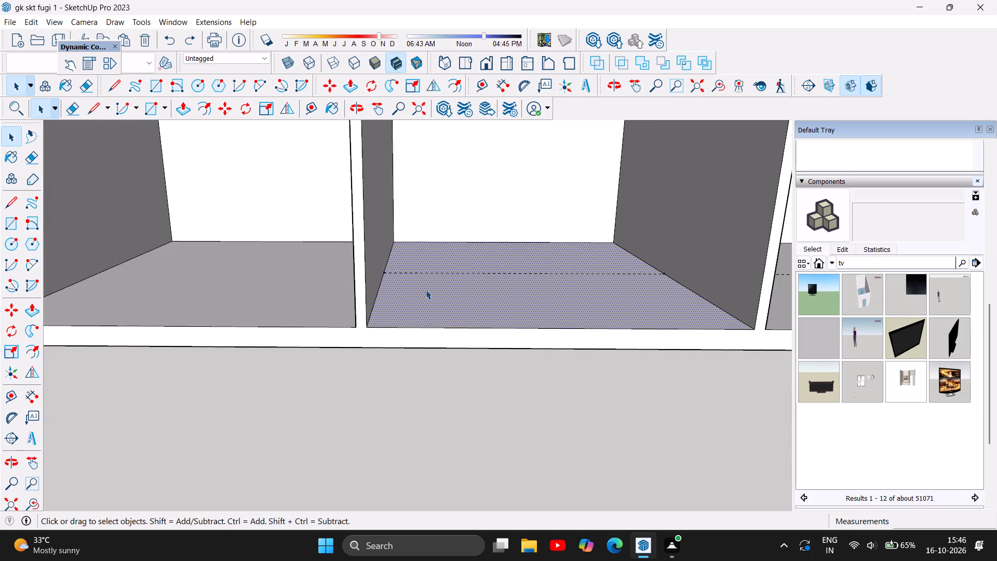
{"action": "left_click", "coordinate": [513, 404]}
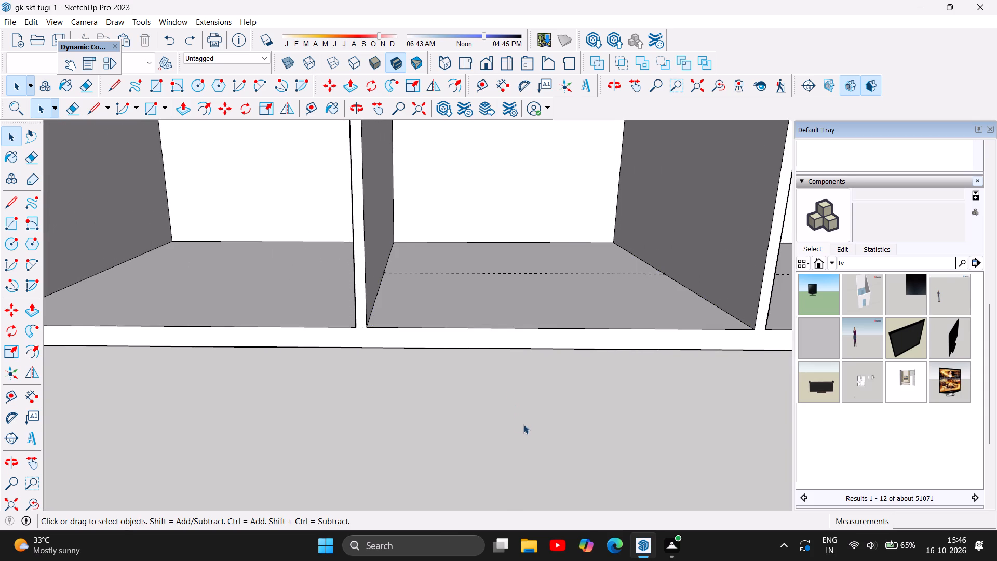
Delete the two dashed guide lines extending forward from the base of the partition between the fourth and fifth compartments.
{"action": "scroll", "coordinate": [531, 442], "scroll_direction": "down", "scroll_amount": 15}
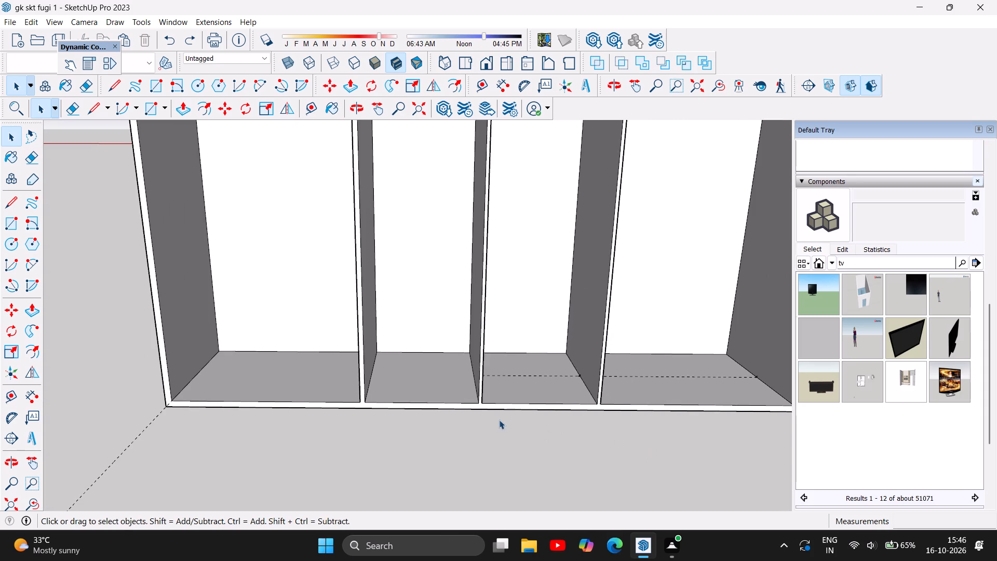
{"action": "scroll", "coordinate": [159, 336], "scroll_direction": "down", "scroll_amount": 5}
{"action": "scroll", "coordinate": [584, 405], "scroll_direction": "up", "scroll_amount": 4}
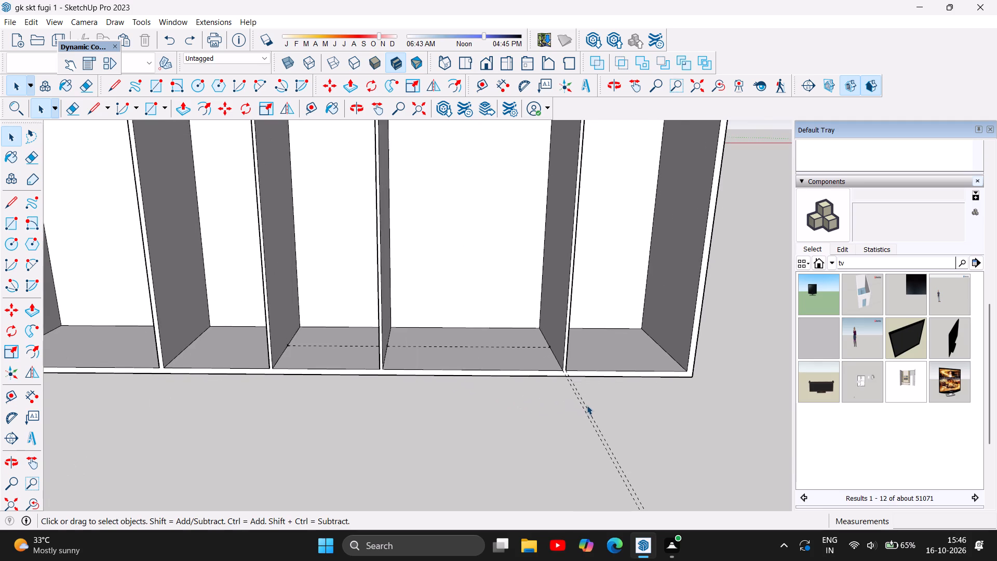
{"action": "left_click", "coordinate": [587, 408]}
{"action": "key", "text": "Delete"}
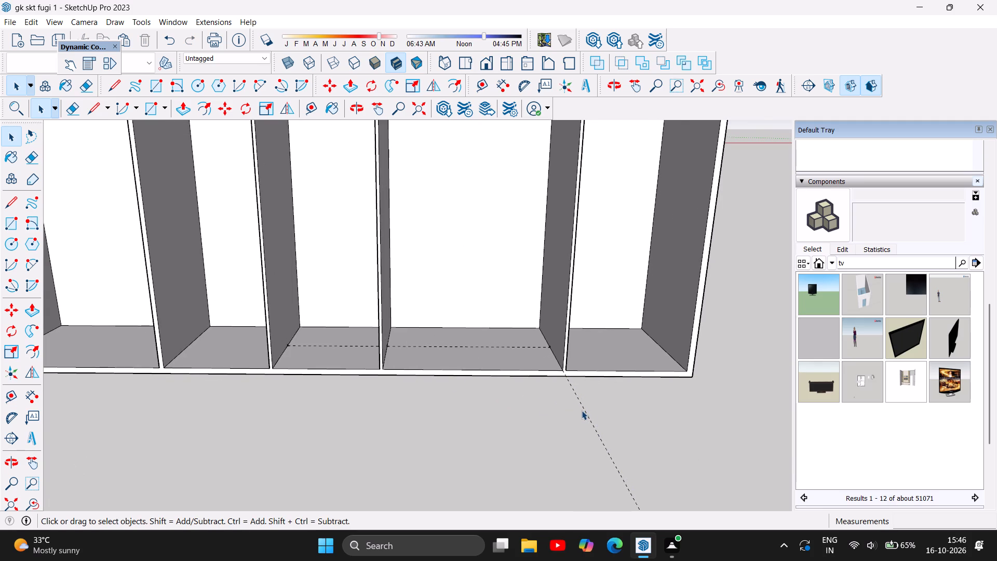
{"action": "left_click", "coordinate": [584, 406]}
{"action": "key", "text": "Delete"}
{"action": "scroll", "coordinate": [272, 361], "scroll_direction": "up", "scroll_amount": 6}
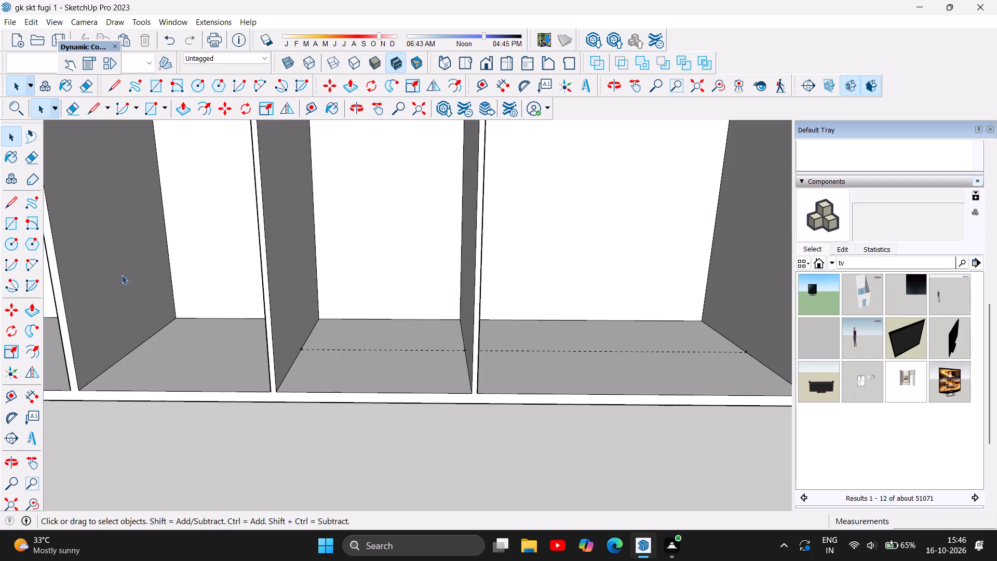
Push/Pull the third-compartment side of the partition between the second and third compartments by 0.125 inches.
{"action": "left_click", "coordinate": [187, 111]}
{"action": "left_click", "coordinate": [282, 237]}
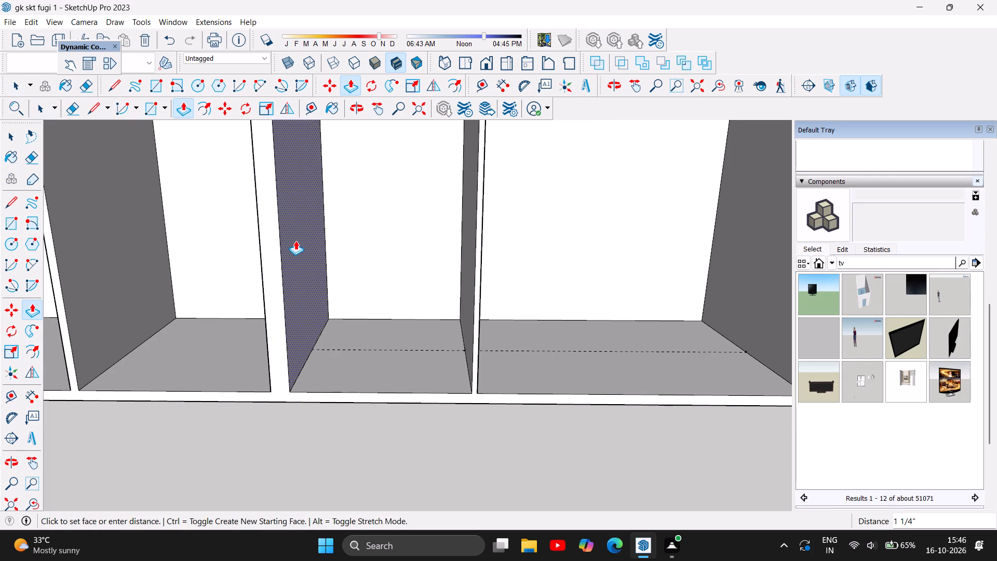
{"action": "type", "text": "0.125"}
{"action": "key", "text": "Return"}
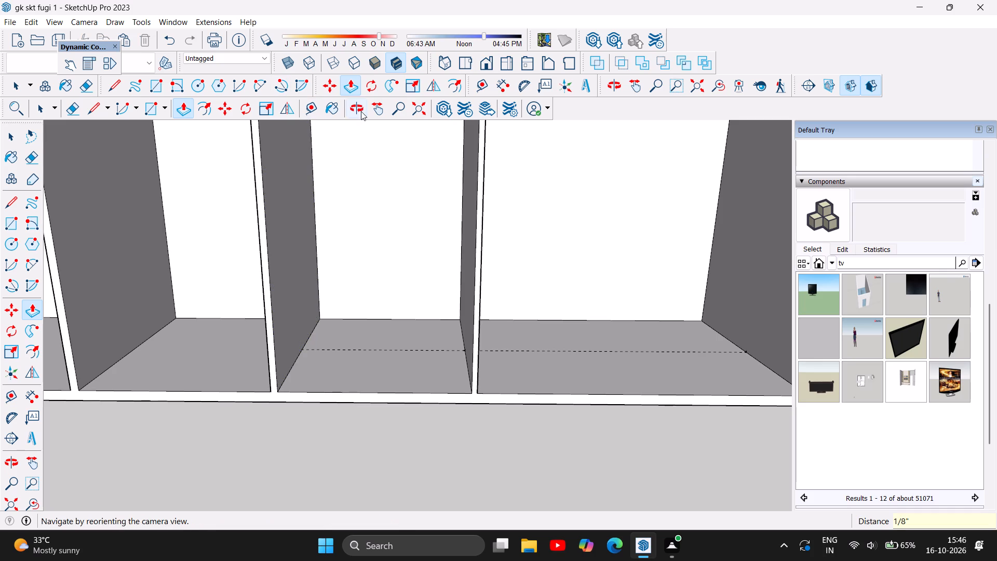
Undo the partition and layout-guide work step by step until the cabinet is back to its empty outer shell.
{"action": "left_click", "coordinate": [362, 110]}
{"action": "left_click_drag", "start_coordinate": [226, 312], "coordinate": [321, 309]}
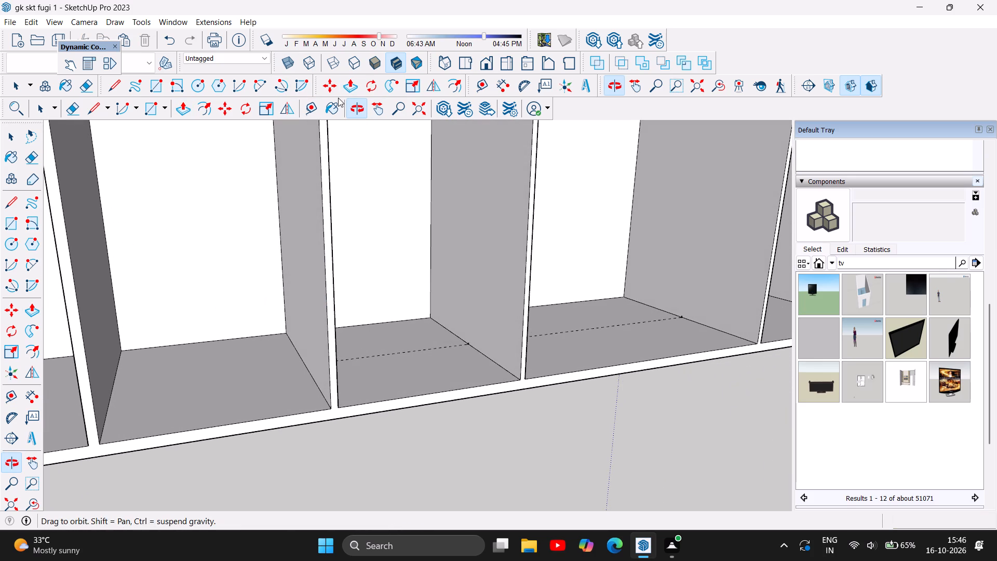
{"action": "scroll", "coordinate": [150, 412], "scroll_direction": "down", "scroll_amount": 6}
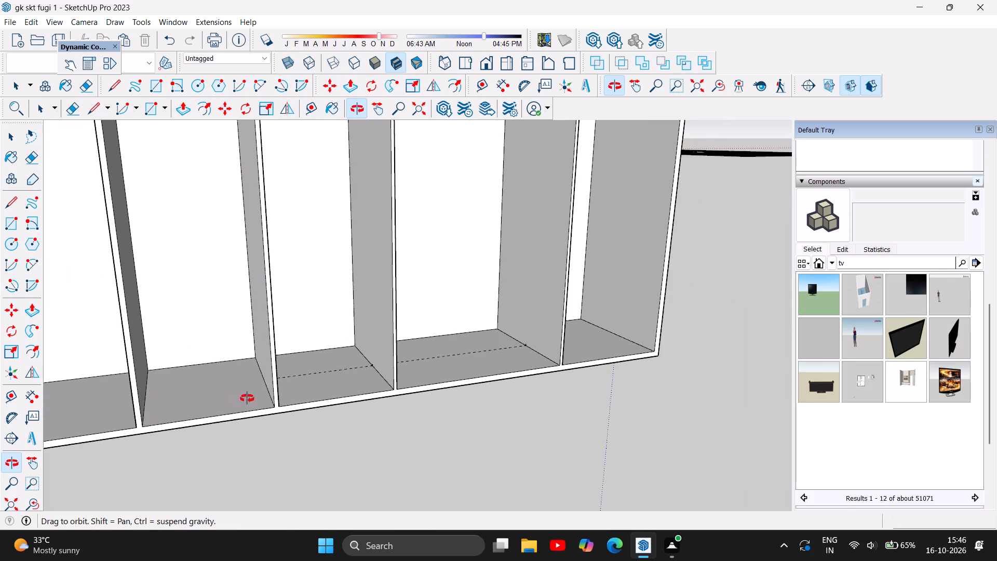
{"action": "scroll", "coordinate": [248, 413], "scroll_direction": "down", "scroll_amount": 4}
{"action": "key", "text": "ctrl+z"}
{"action": "key", "text": "ctrl+z"}
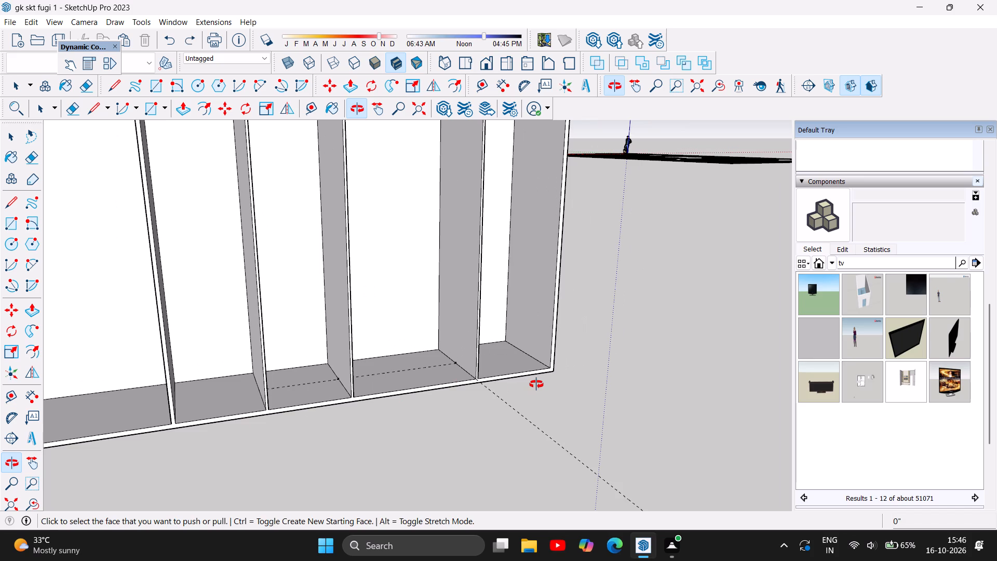
{"action": "key", "text": "ctrl+z"}
{"action": "key", "text": "ctrl+z"}
{"action": "key", "text": "ctrl+z"}
{"action": "key", "text": "ctrl+z"}
{"action": "key", "text": "ctrl+z"}
{"action": "key", "text": "ctrl+z"}
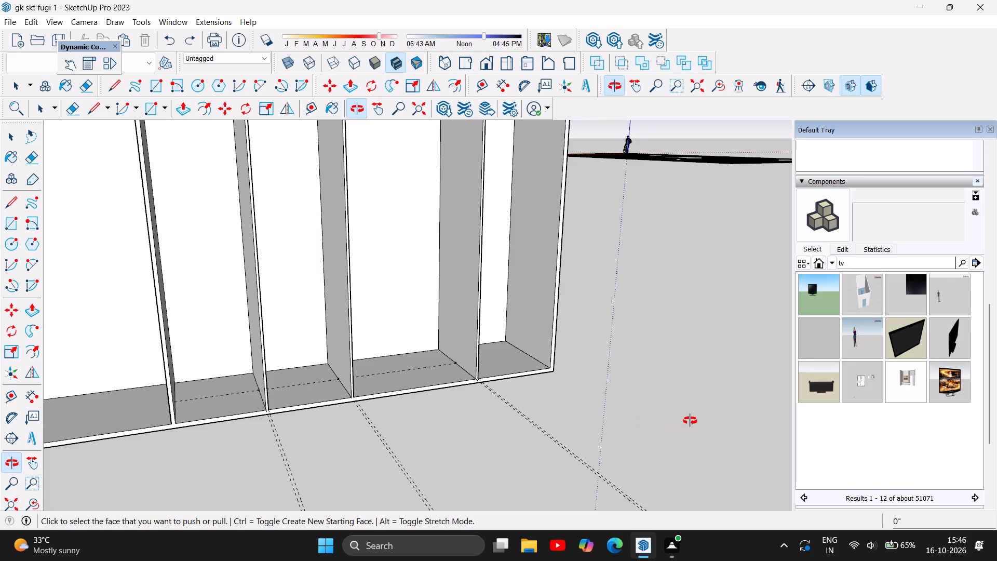
{"action": "key", "text": "ctrl+z"}
{"action": "key", "text": "ctrl+z"}
{"action": "key", "text": "ctrl+z"}
{"action": "key", "text": "ctrl+z"}
{"action": "key", "text": "ctrl+z"}
{"action": "key", "text": "ctrl+z"}
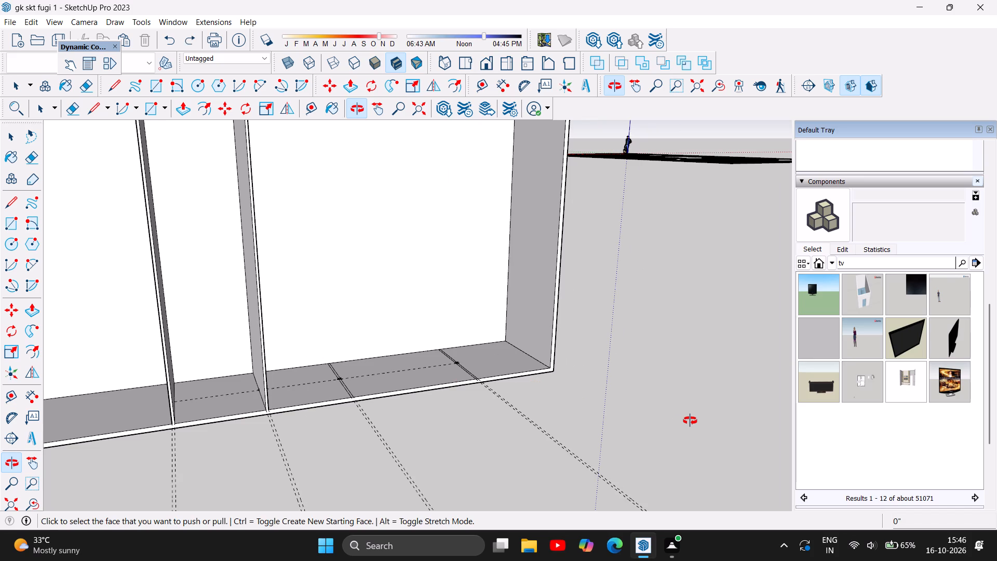
{"action": "key", "text": "ctrl+z"}
{"action": "key", "text": "ctrl+z"}
{"action": "key", "text": "ctrl+z"}
{"action": "key", "text": "ctrl+z"}
{"action": "key", "text": "ctrl+z"}
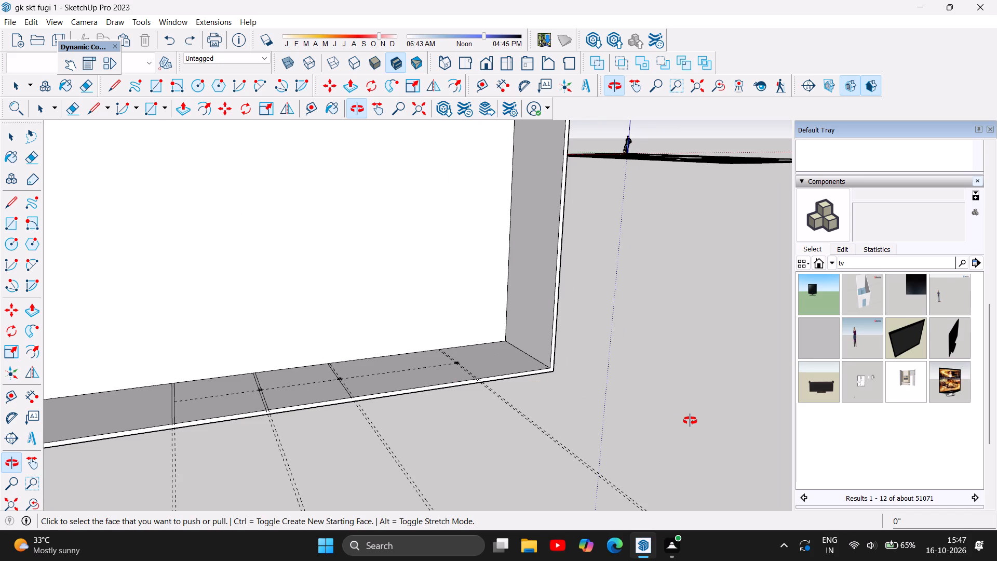
{"action": "key", "text": "ctrl+z"}
{"action": "key", "text": "ctrl+z"}
{"action": "key", "text": "ctrl+z"}
{"action": "key", "text": "ctrl+z"}
{"action": "key", "text": "ctrl+z"}
{"action": "key", "text": "ctrl+z"}
{"action": "key", "text": "ctrl+z"}
{"action": "key", "text": "ctrl+z"}
{"action": "key", "text": "ctrl+z"}
{"action": "key", "text": "ctrl+z"}
{"action": "key", "text": "ctrl+z"}
{"action": "key", "text": "ctrl+z"}
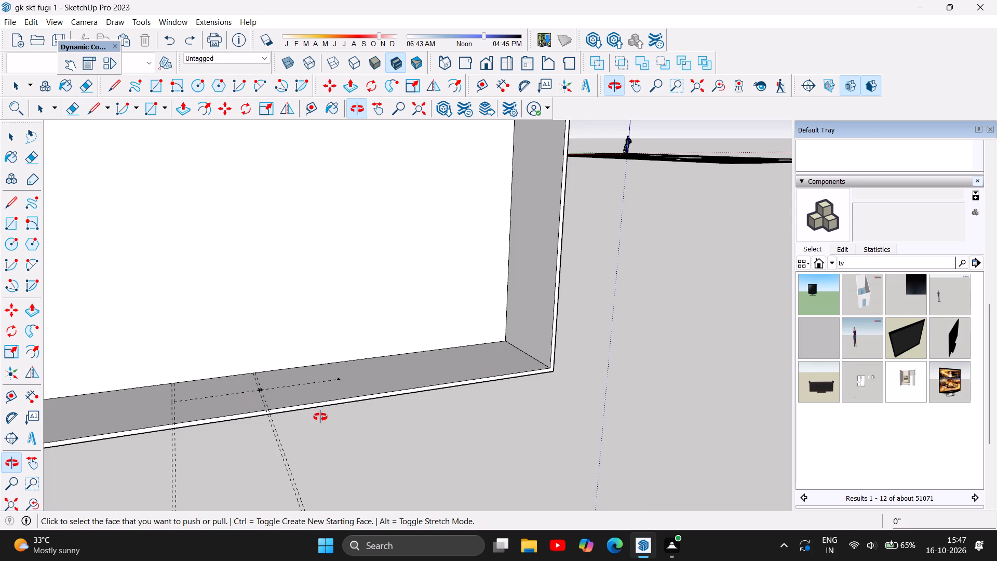
{"action": "key", "text": "ctrl+z"}
{"action": "key", "text": "ctrl+z"}
{"action": "key", "text": "ctrl+z"}
{"action": "key", "text": "ctrl+z"}
{"action": "key", "text": "ctrl+z"}
{"action": "key", "text": "ctrl+z"}
{"action": "key", "text": "ctrl+z"}
Place a guide point 3' from the inner bottom corner along the floor's front edge, and draw a guide line through it to the back edge.
{"action": "scroll", "coordinate": [378, 422], "scroll_direction": "down", "scroll_amount": 5}
{"action": "scroll", "coordinate": [143, 458], "scroll_direction": "up", "scroll_amount": 3}
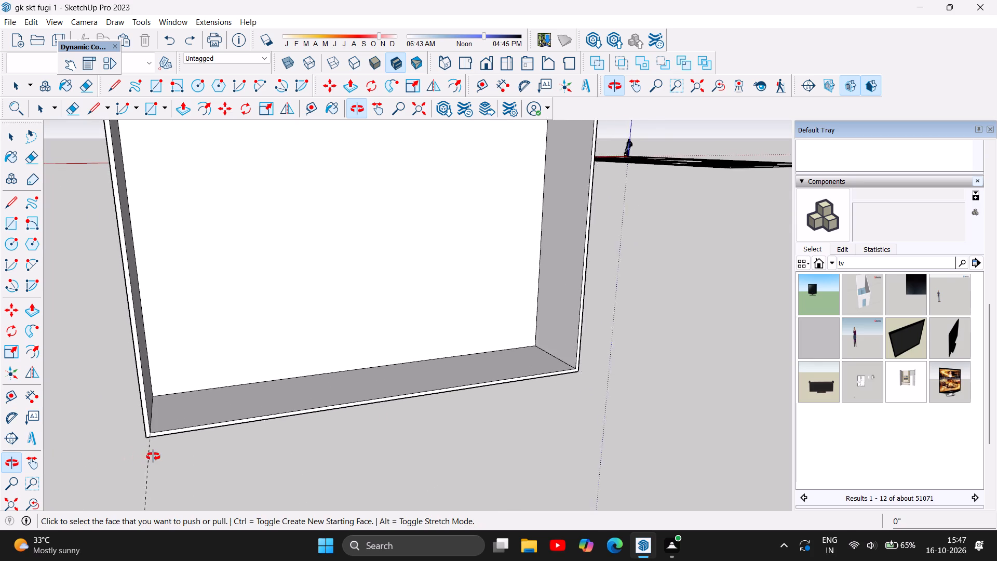
{"action": "scroll", "coordinate": [153, 457], "scroll_direction": "up", "scroll_amount": 3}
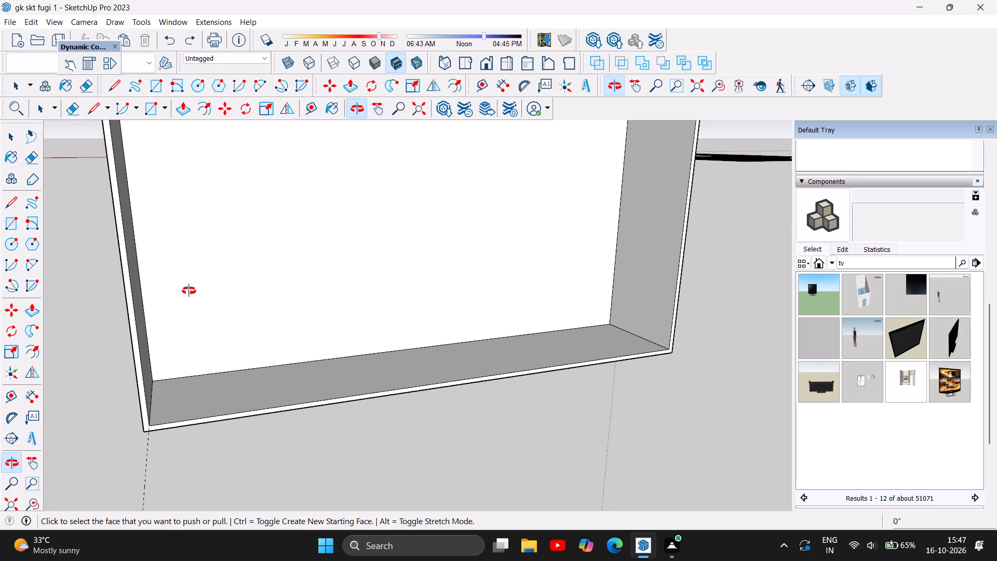
{"action": "right_click", "coordinate": [189, 291]}
{"action": "key", "text": "t"}
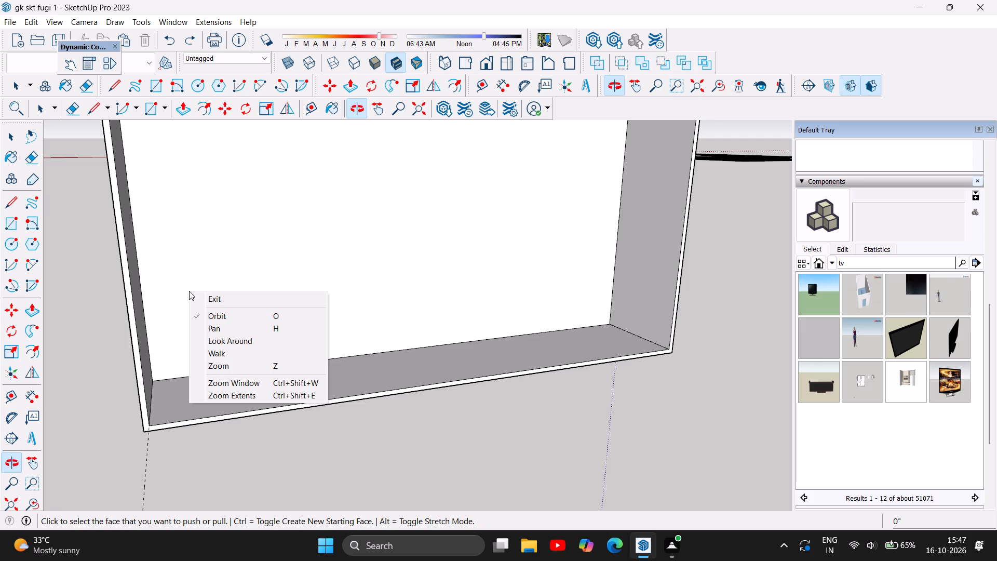
{"action": "double_click", "coordinate": [304, 469]}
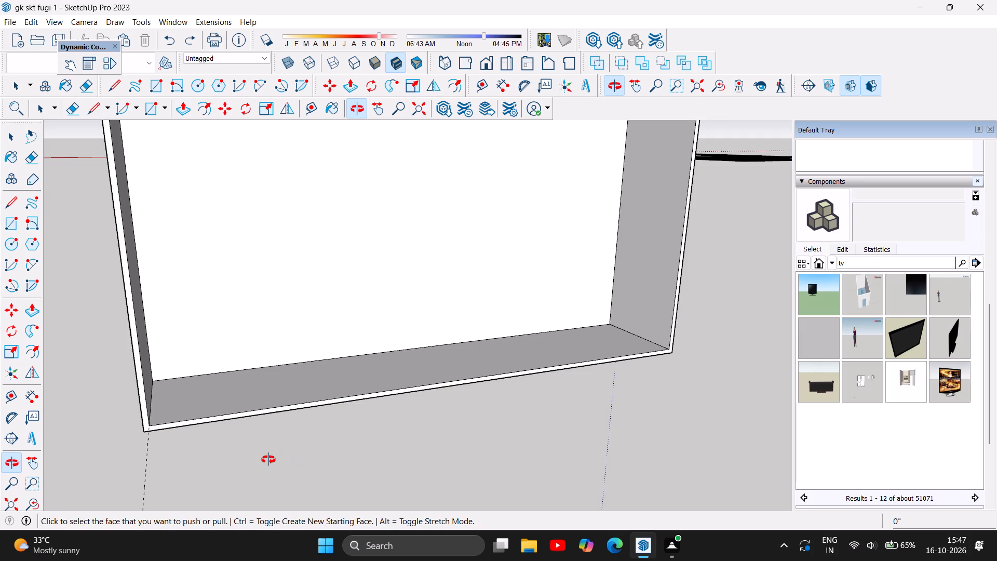
{"action": "key", "text": "t"}
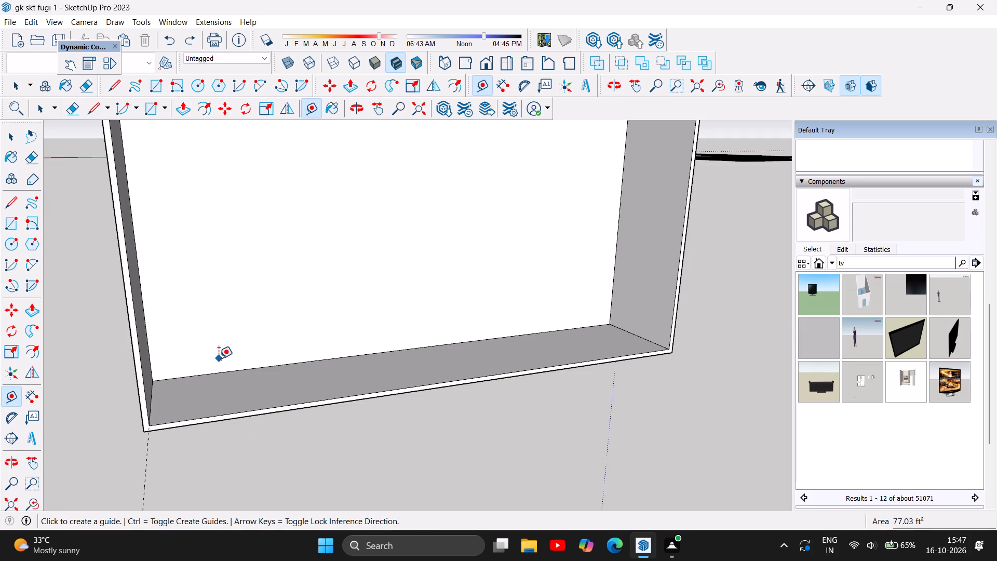
{"action": "scroll", "coordinate": [157, 419], "scroll_direction": "up", "scroll_amount": 4}
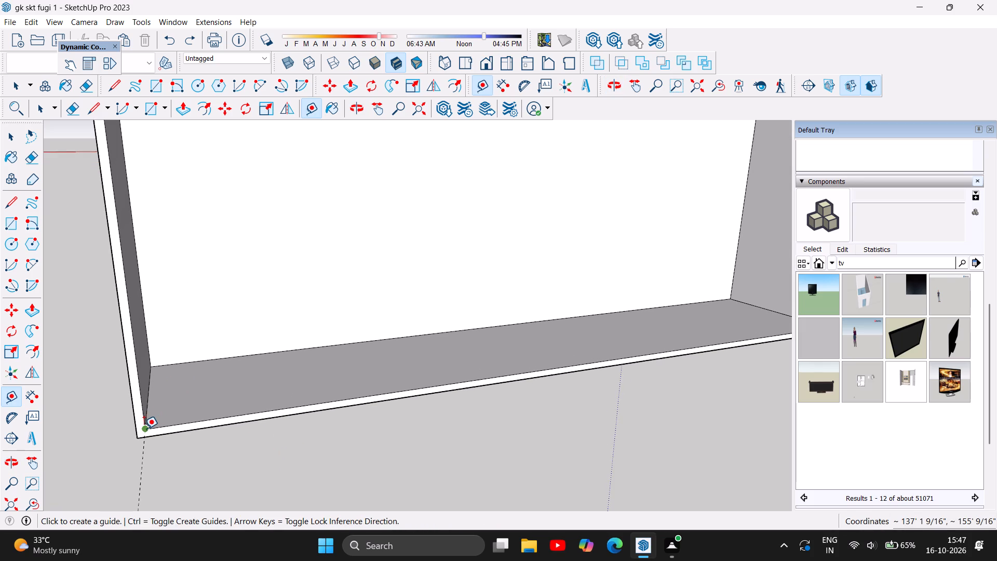
{"action": "left_click", "coordinate": [144, 429]}
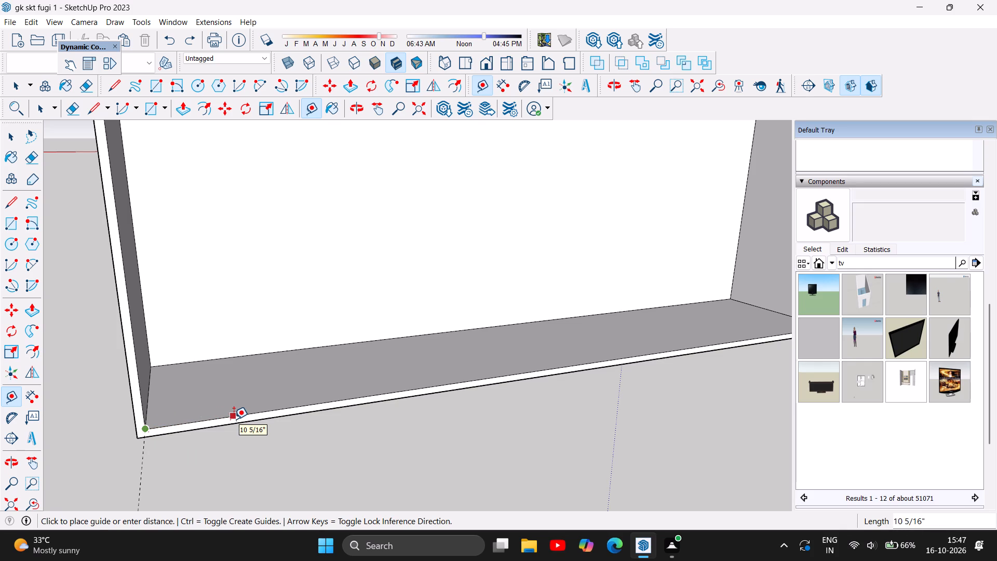
{"action": "key", "text": "3"}
{"action": "key", "text": "apostrophe"}
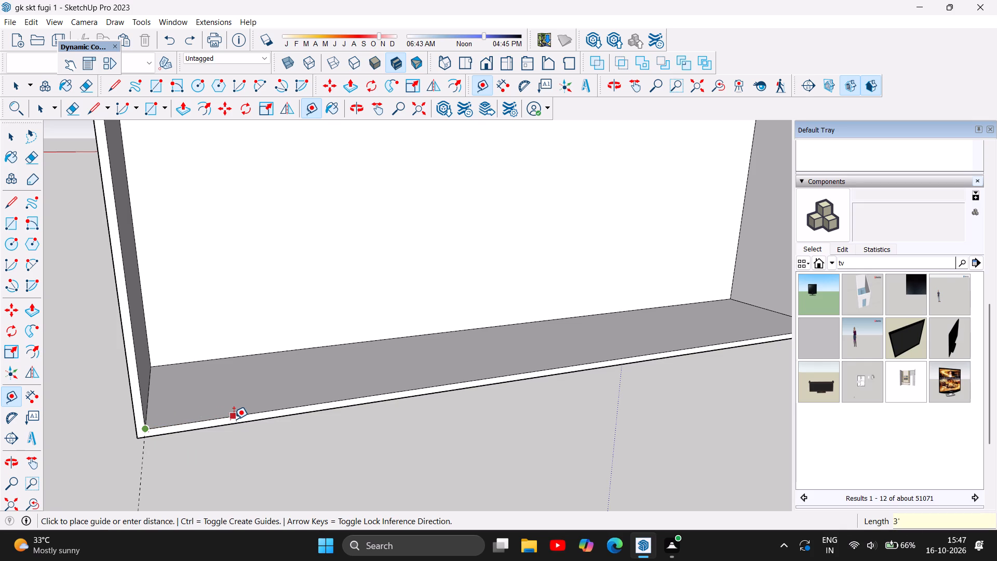
{"action": "key", "text": "Return"}
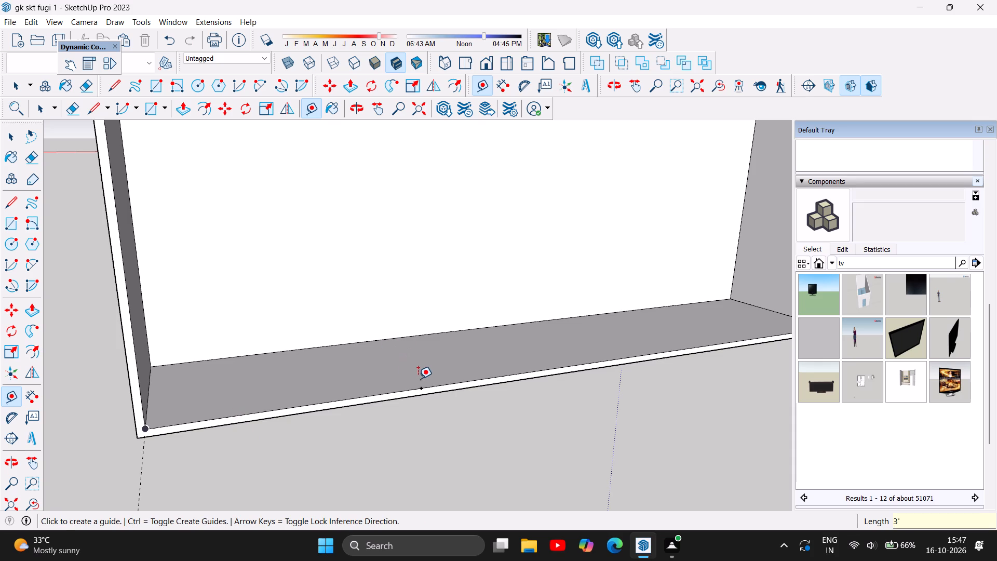
{"action": "left_click", "coordinate": [420, 386]}
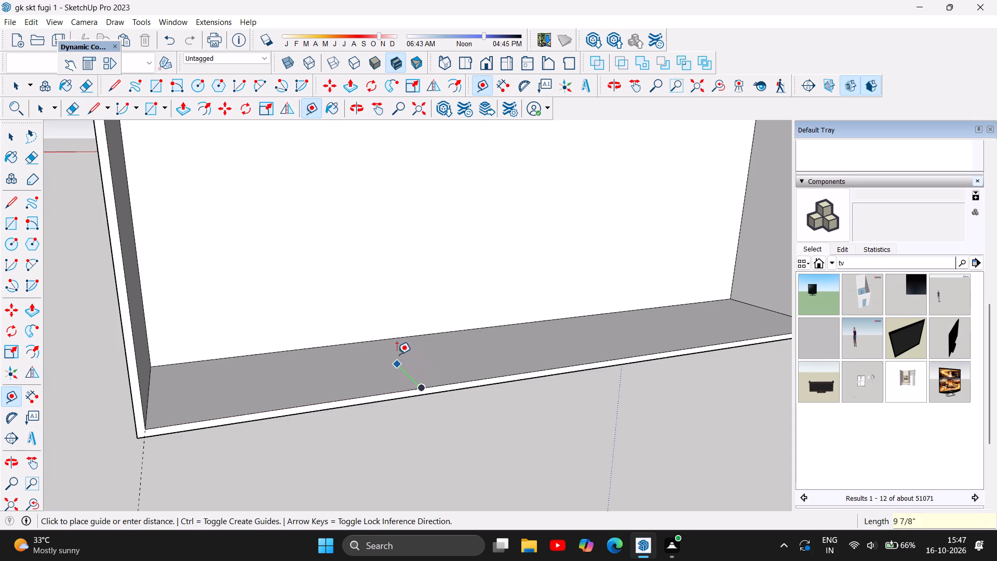
{"action": "left_click", "coordinate": [371, 337]}
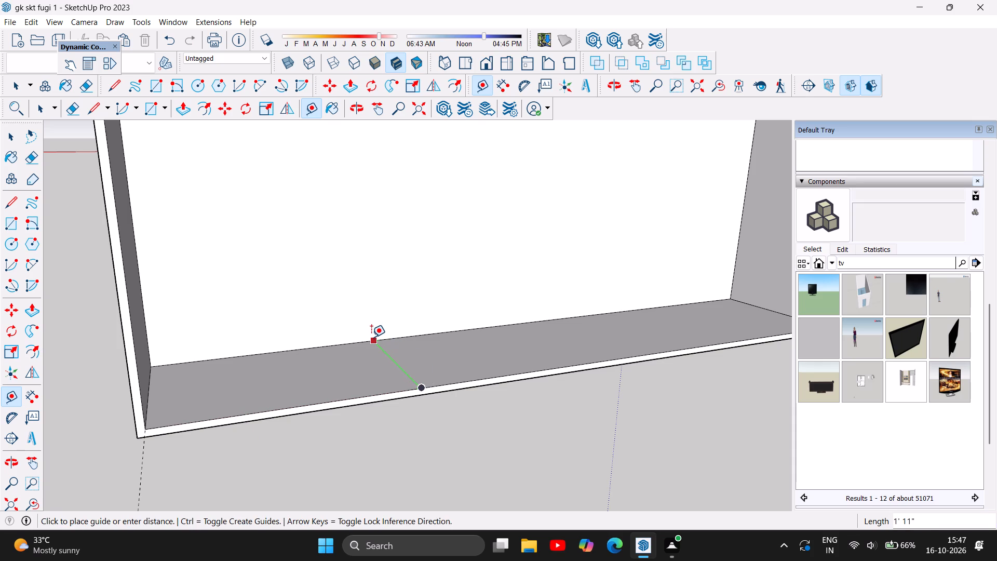
Add a guide point 0.75 inches past the first guide and draw a second guide line through it across the floor.
{"action": "left_click", "coordinate": [421, 385]}
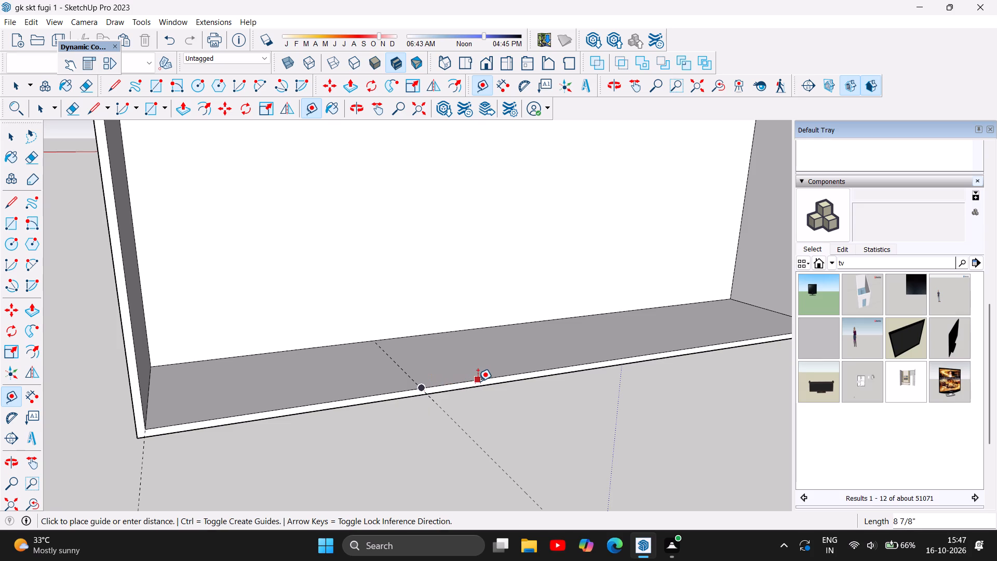
{"action": "type", "text": "0.75"}
{"action": "key", "text": "Return"}
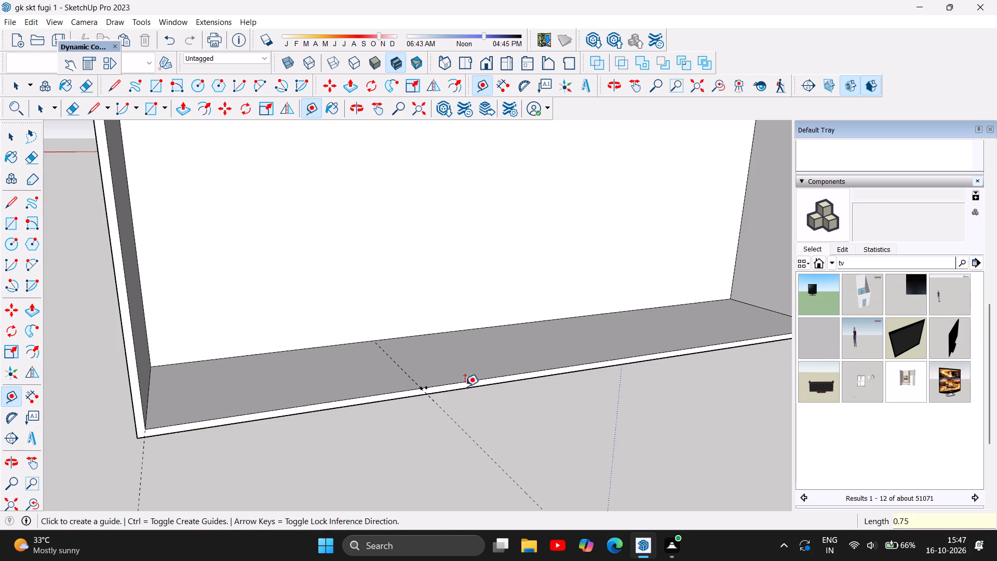
{"action": "left_click", "coordinate": [424, 386]}
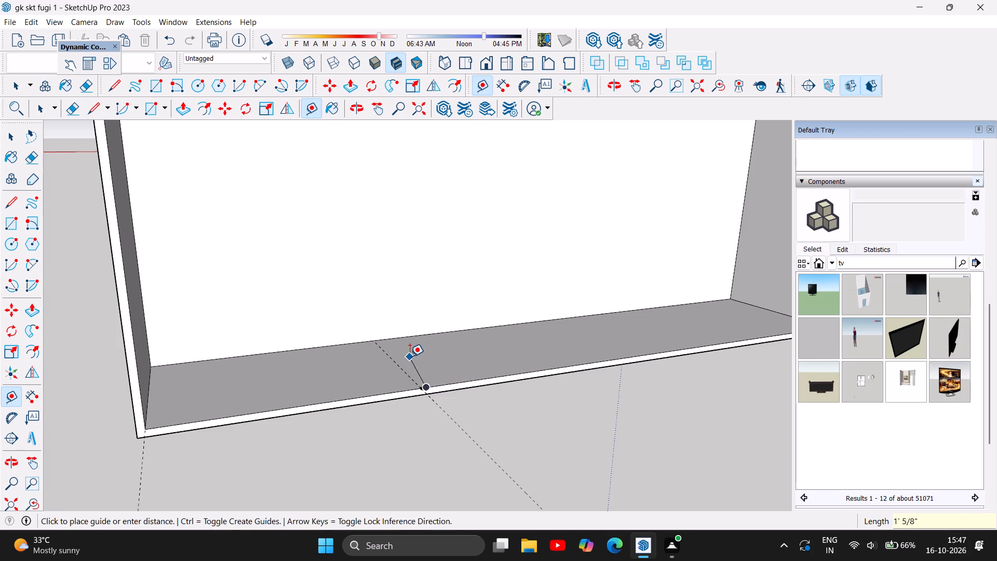
{"action": "left_click", "coordinate": [380, 336]}
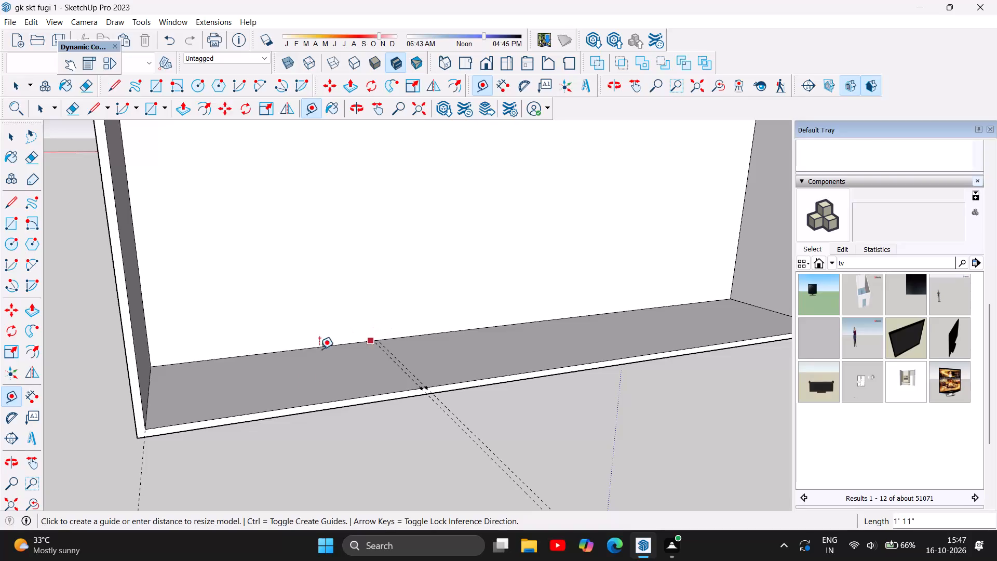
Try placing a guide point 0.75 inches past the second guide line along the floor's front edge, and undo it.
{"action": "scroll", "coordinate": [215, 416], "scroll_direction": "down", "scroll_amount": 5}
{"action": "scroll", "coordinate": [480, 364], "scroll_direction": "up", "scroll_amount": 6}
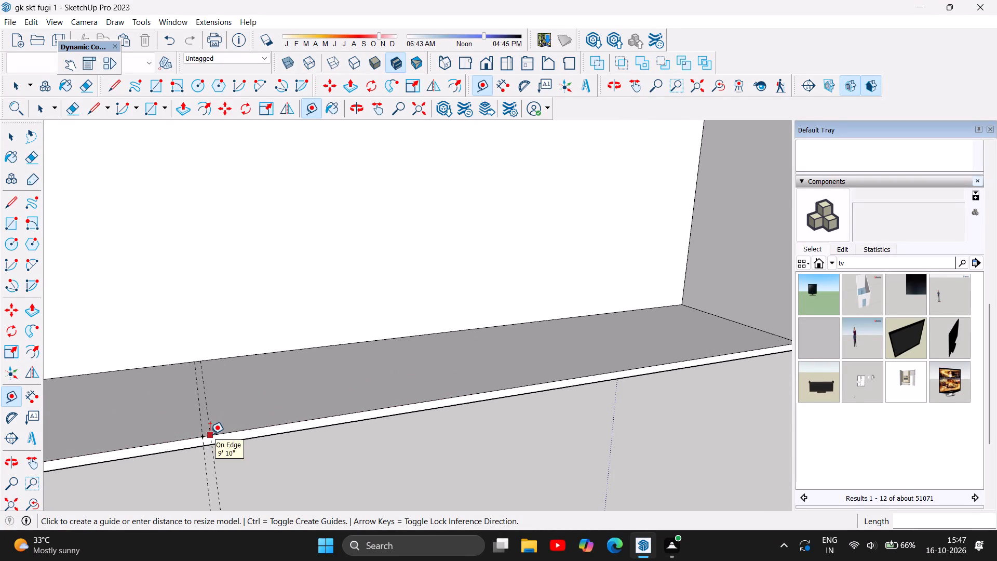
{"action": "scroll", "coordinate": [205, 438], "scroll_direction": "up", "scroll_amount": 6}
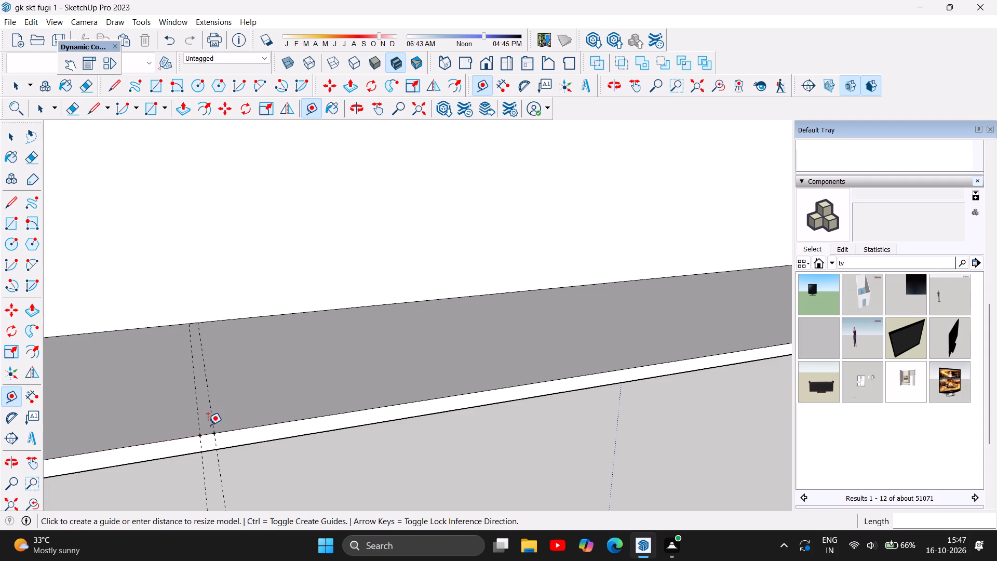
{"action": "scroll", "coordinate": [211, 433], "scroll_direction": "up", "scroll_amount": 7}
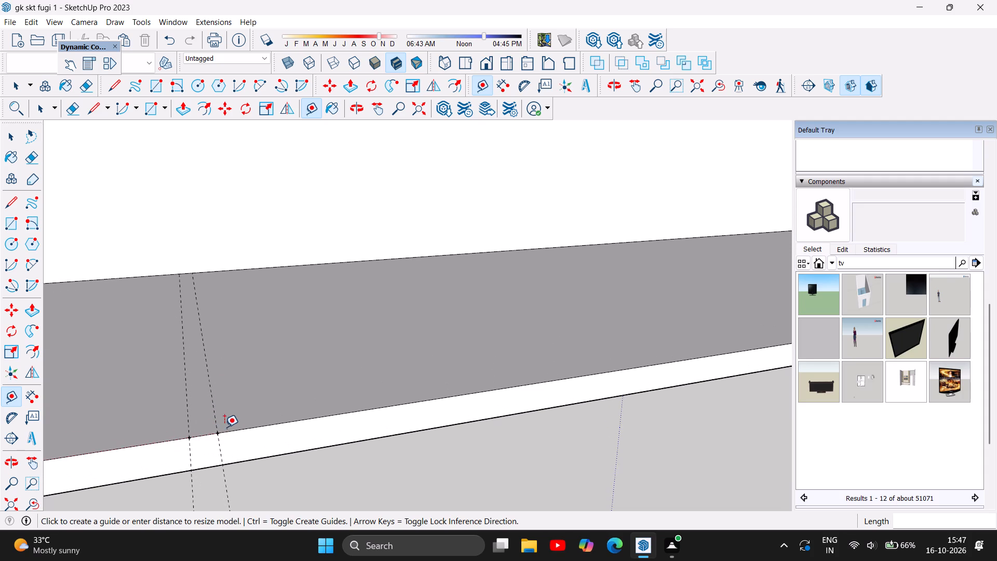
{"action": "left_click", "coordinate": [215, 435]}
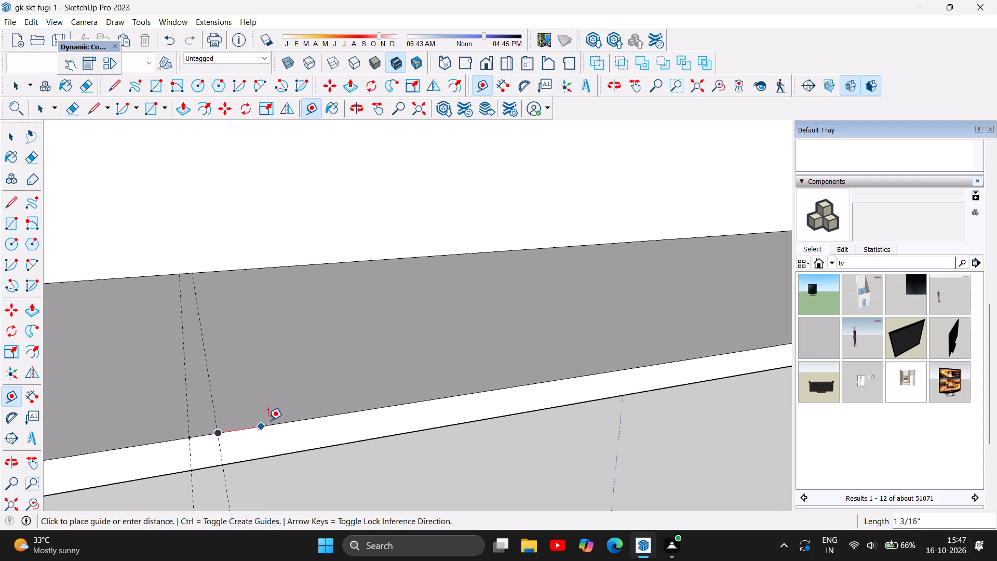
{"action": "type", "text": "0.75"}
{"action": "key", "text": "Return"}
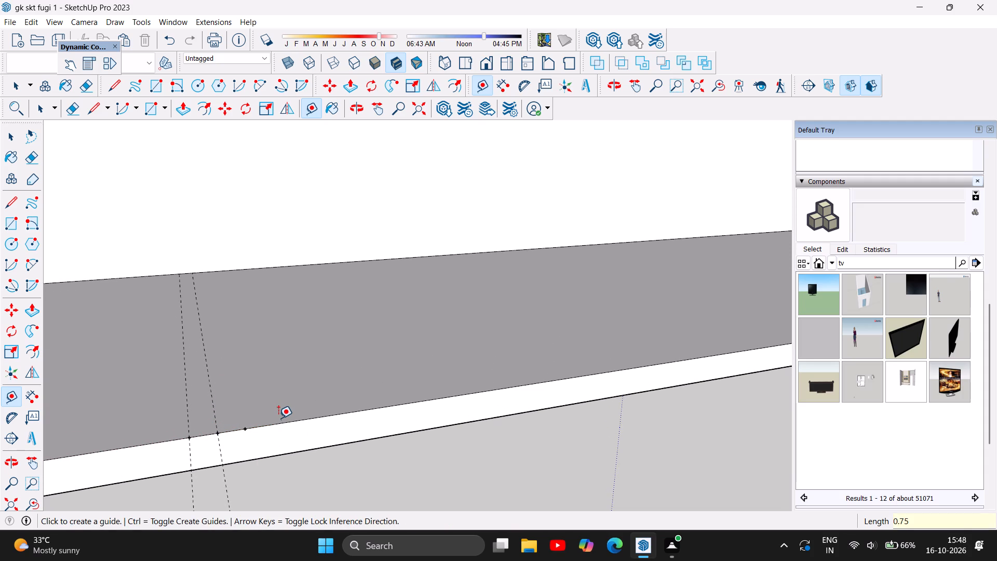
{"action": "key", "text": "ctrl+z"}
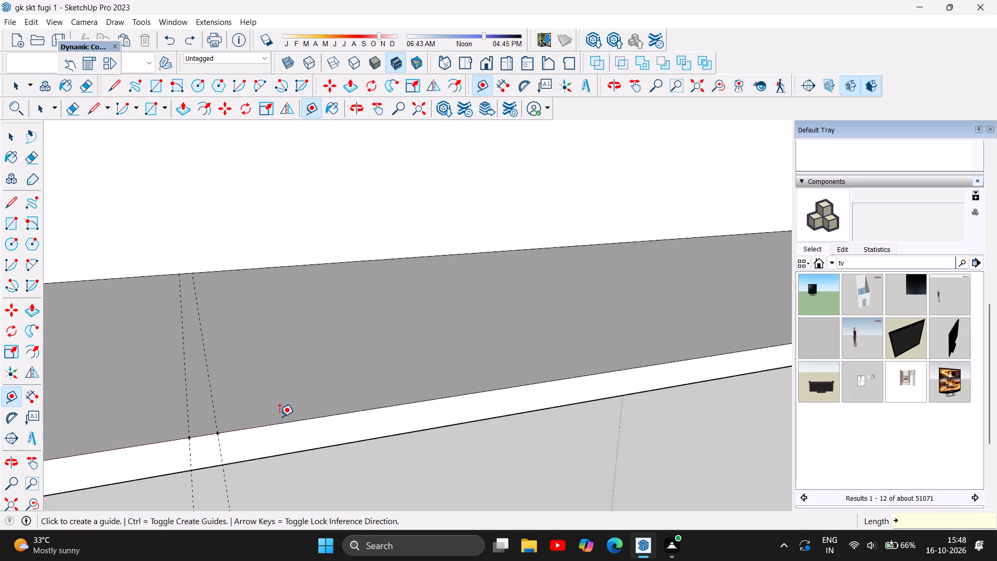
Place a guide point 18.6 inches past the second guide line on the floor's front edge and draw a third guide line through it.
{"action": "left_click", "coordinate": [217, 434]}
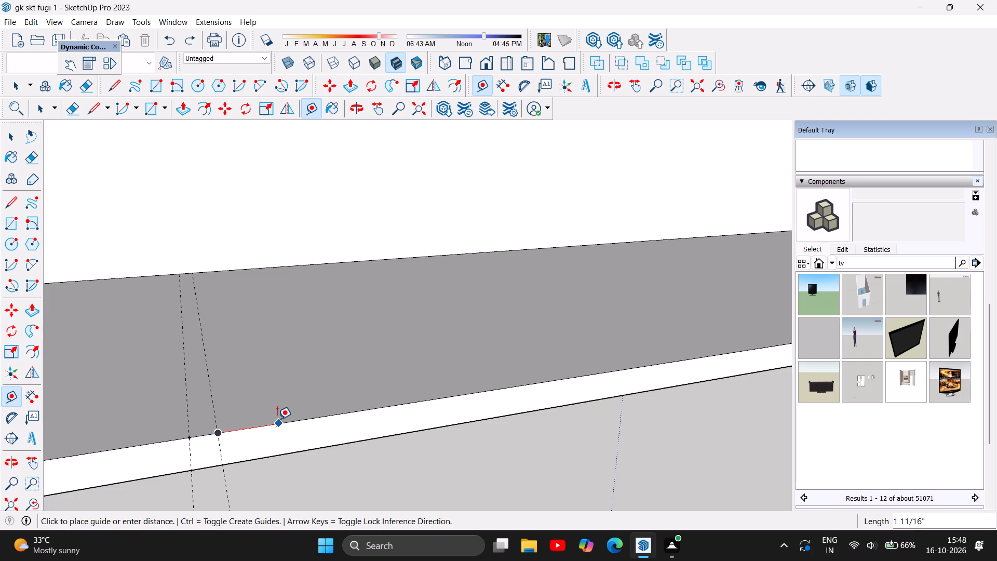
{"action": "type", "text": "18.6"}
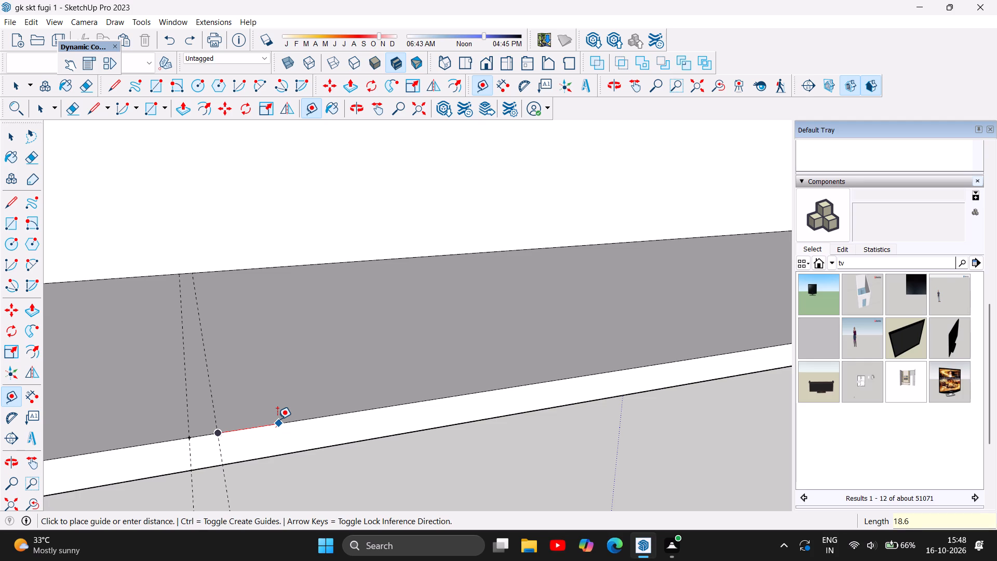
{"action": "key", "text": "Return"}
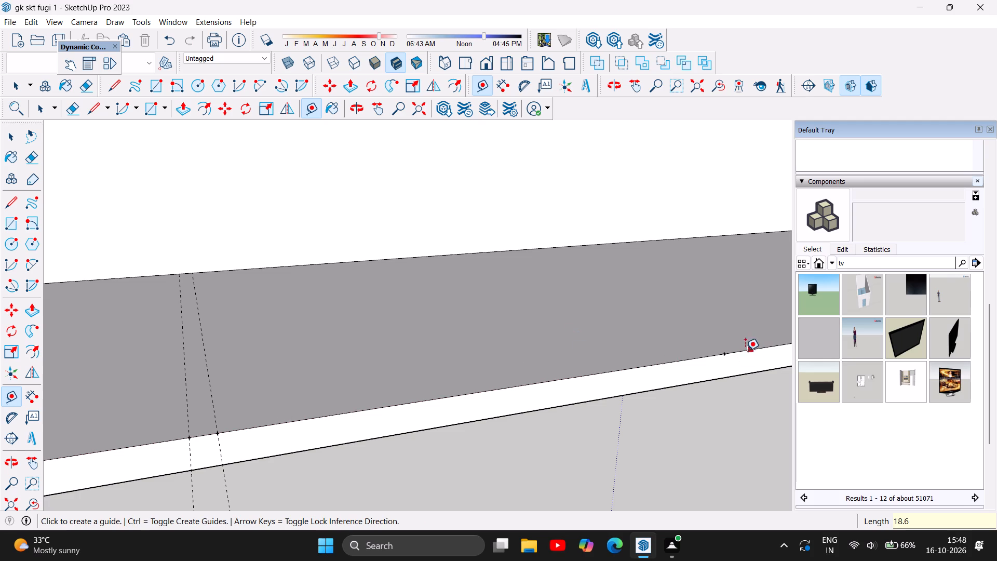
{"action": "left_click", "coordinate": [723, 350]}
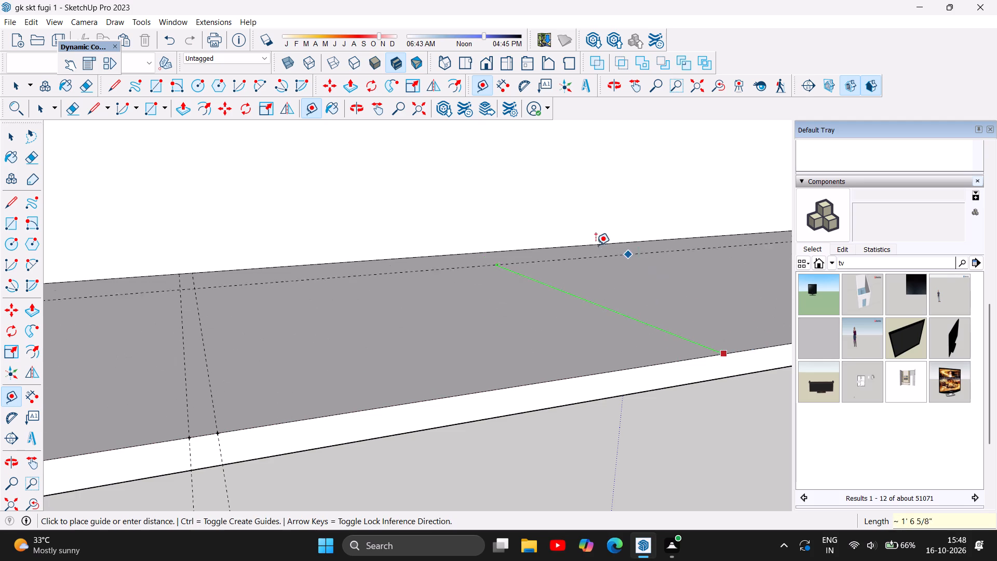
{"action": "left_click", "coordinate": [563, 246]}
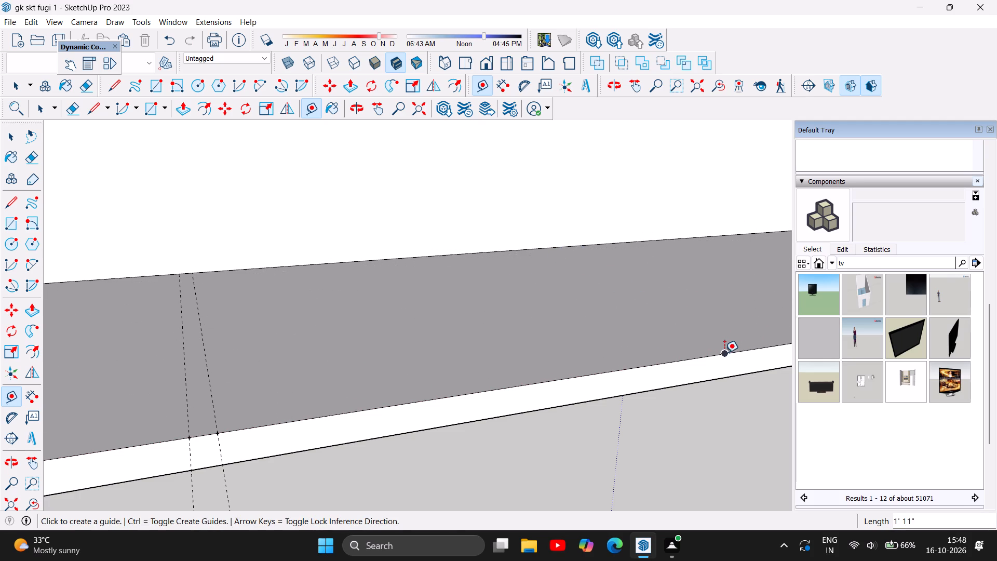
{"action": "left_click", "coordinate": [723, 353]}
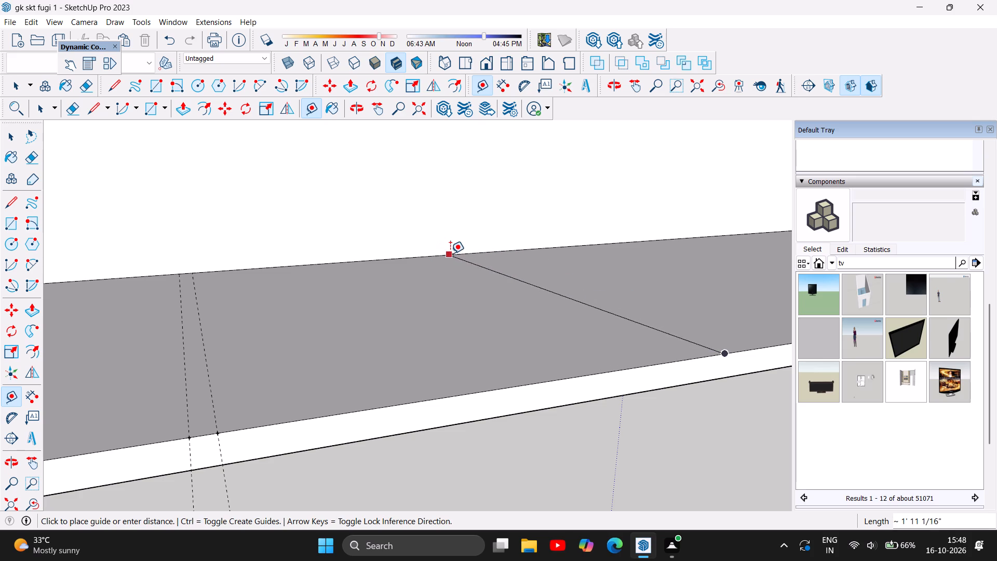
{"action": "left_click", "coordinate": [464, 248]}
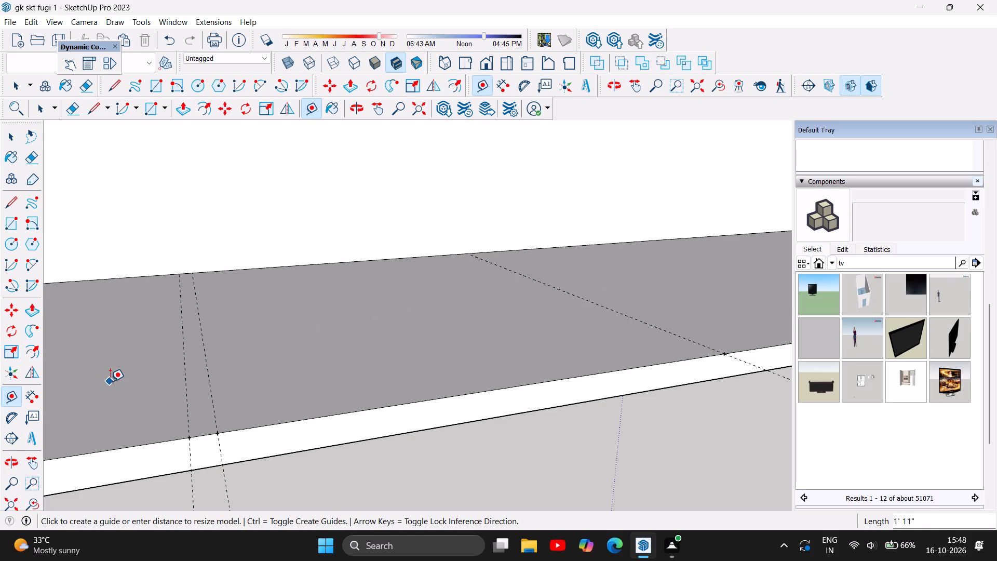
Add a guide point 0.75 inches past the third guide line and draw a fourth guide line through it to the back edge.
{"action": "scroll", "coordinate": [110, 381], "scroll_direction": "down", "scroll_amount": 4}
{"action": "scroll", "coordinate": [244, 406], "scroll_direction": "down", "scroll_amount": 6}
{"action": "scroll", "coordinate": [285, 412], "scroll_direction": "down", "scroll_amount": 6}
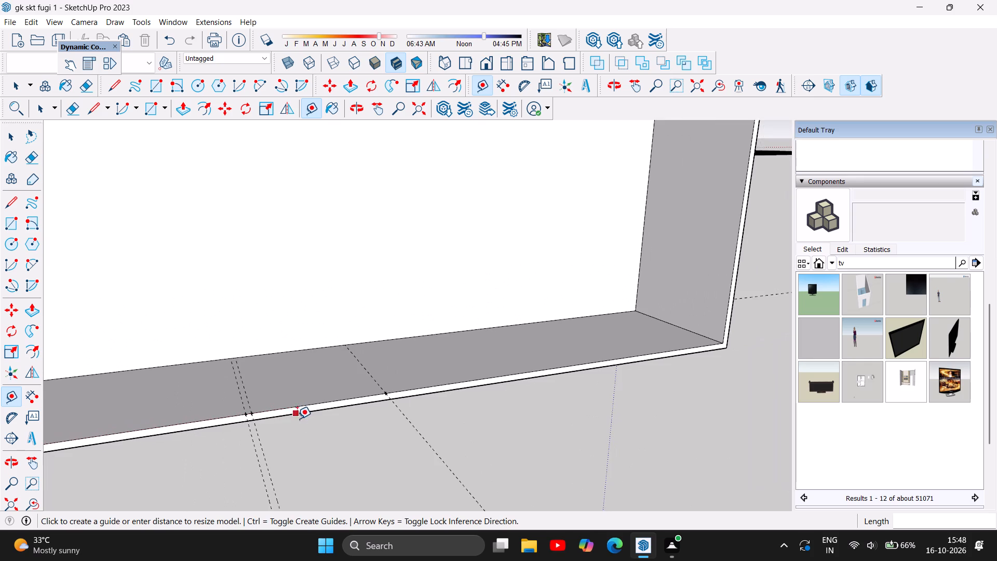
{"action": "scroll", "coordinate": [332, 422], "scroll_direction": "down", "scroll_amount": 6}
{"action": "scroll", "coordinate": [467, 419], "scroll_direction": "up", "scroll_amount": 5}
{"action": "scroll", "coordinate": [395, 362], "scroll_direction": "up", "scroll_amount": 2}
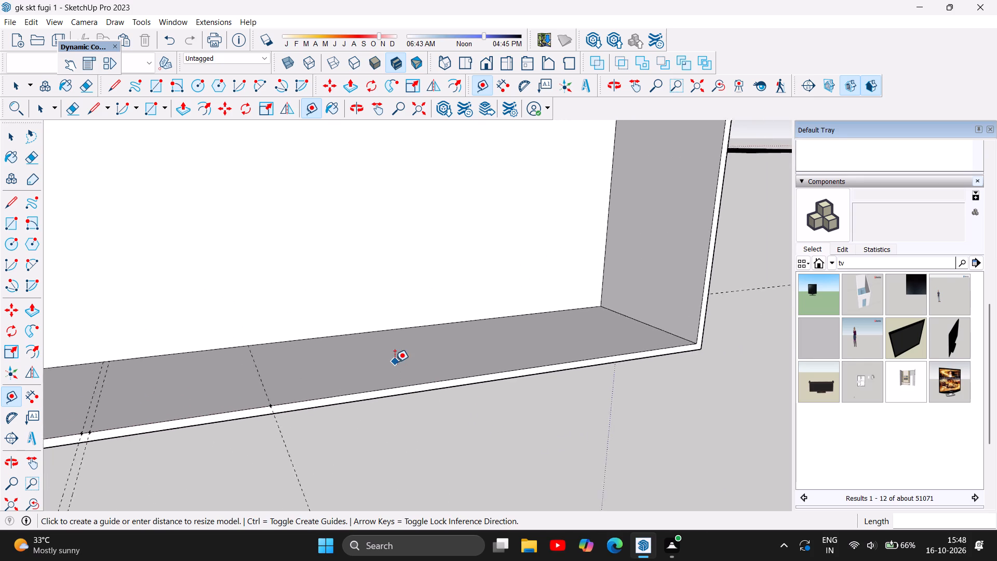
{"action": "scroll", "coordinate": [395, 362], "scroll_direction": "up", "scroll_amount": 3}
{"action": "scroll", "coordinate": [242, 409], "scroll_direction": "up", "scroll_amount": 3}
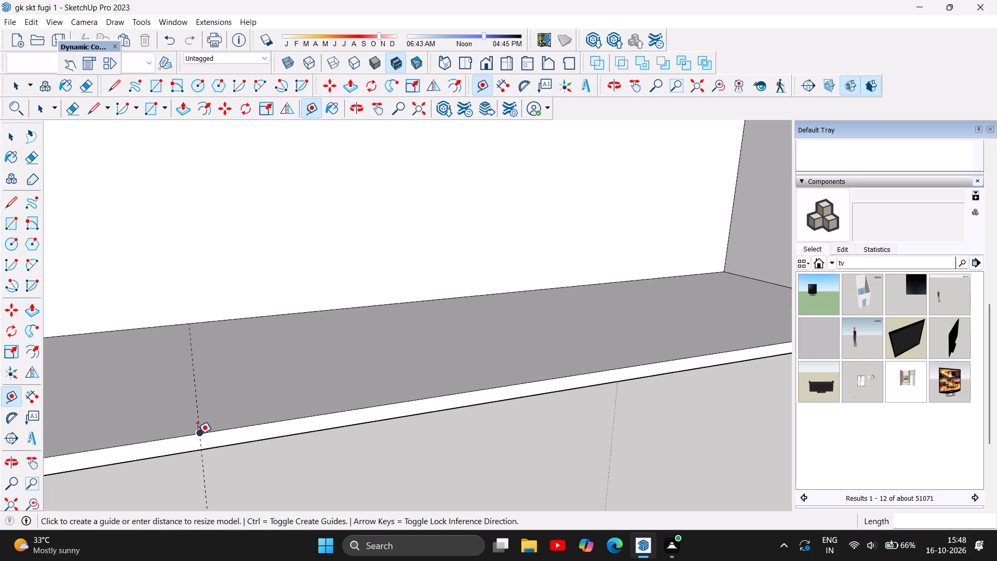
{"action": "left_click", "coordinate": [197, 434]}
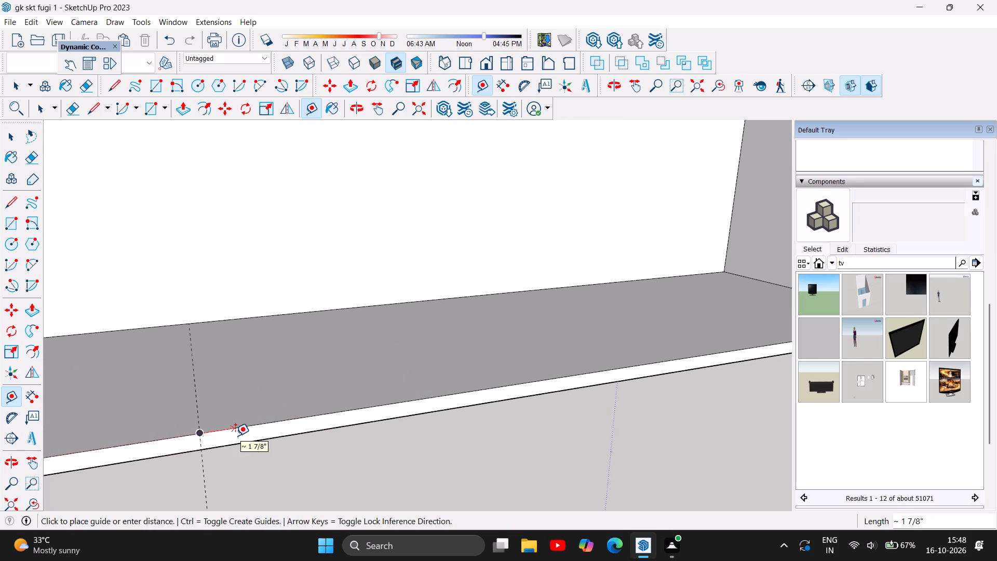
{"action": "type", "text": "0.75"}
{"action": "key", "text": "Return"}
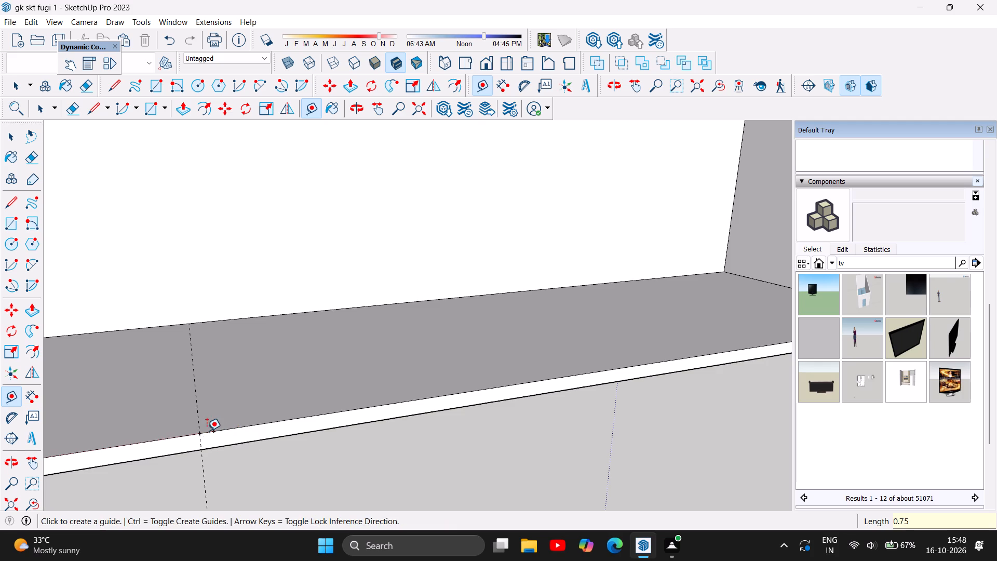
{"action": "left_click", "coordinate": [212, 429]}
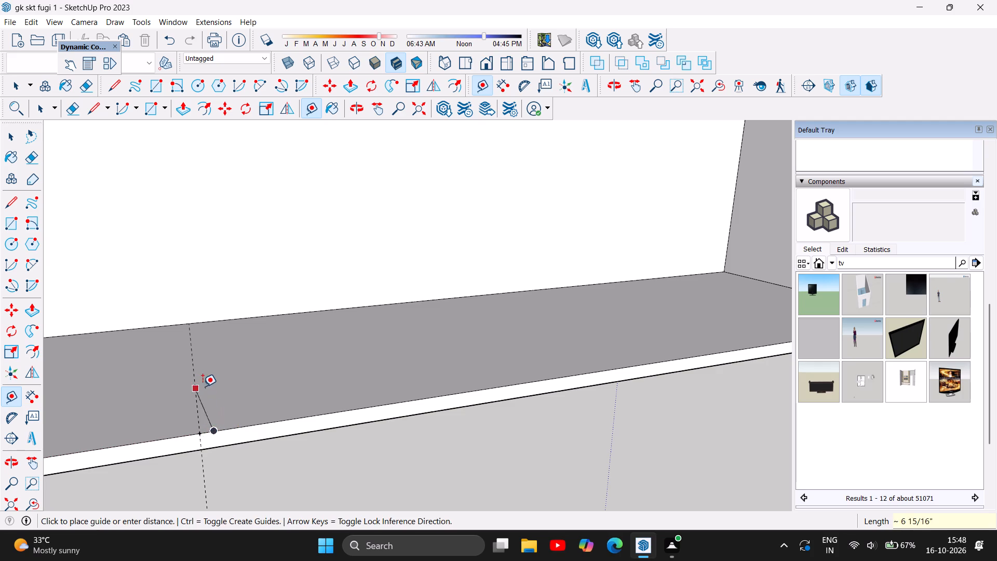
{"action": "left_click", "coordinate": [196, 324]}
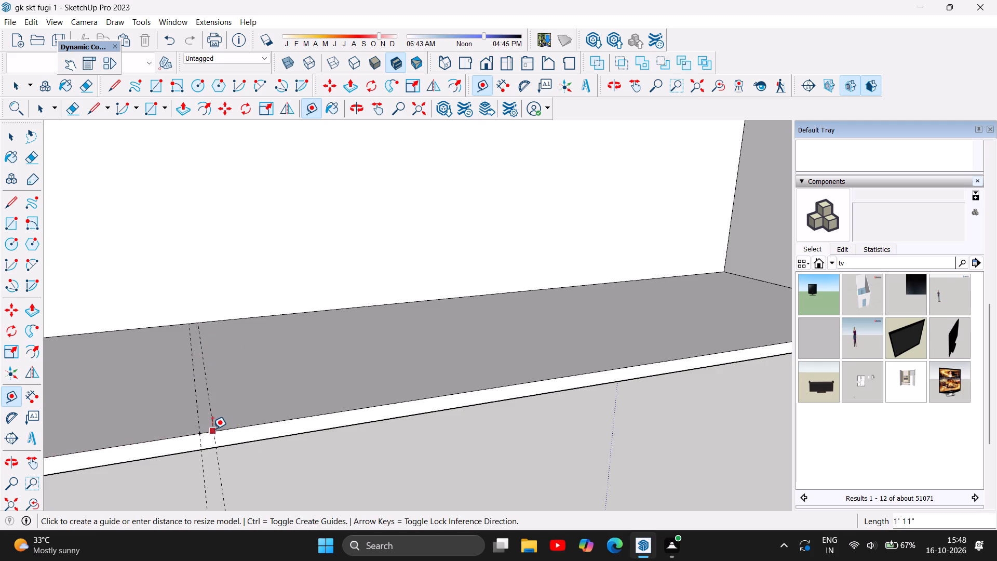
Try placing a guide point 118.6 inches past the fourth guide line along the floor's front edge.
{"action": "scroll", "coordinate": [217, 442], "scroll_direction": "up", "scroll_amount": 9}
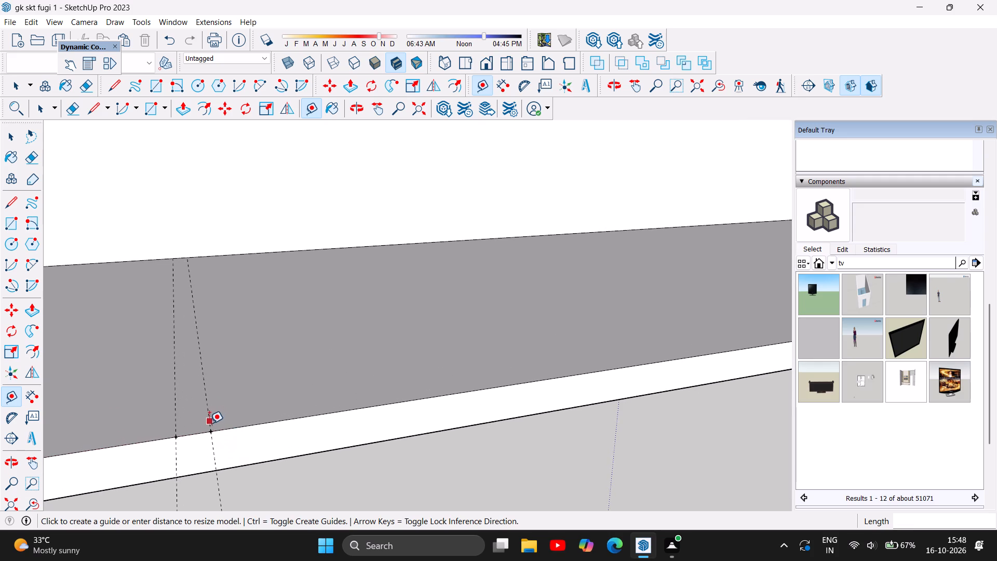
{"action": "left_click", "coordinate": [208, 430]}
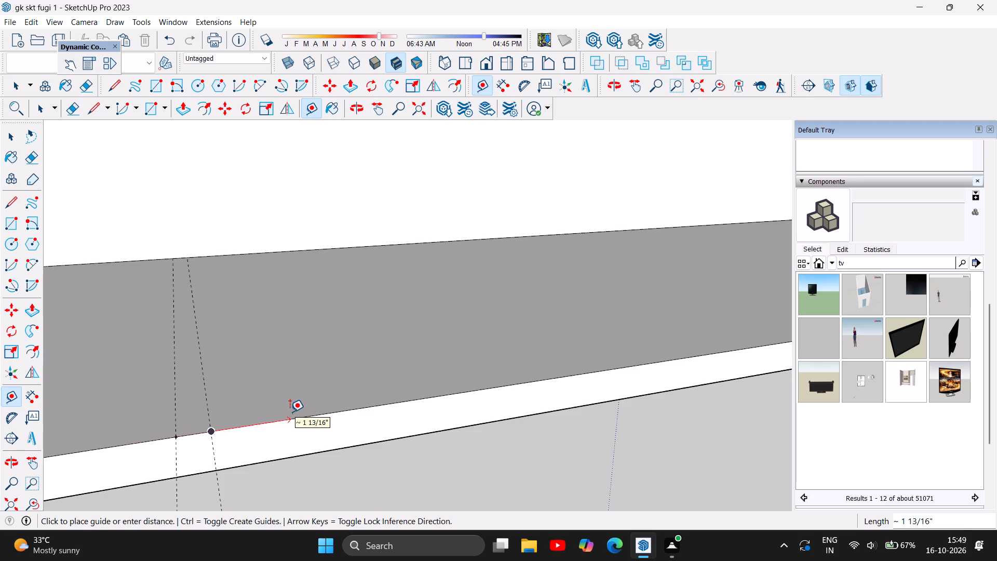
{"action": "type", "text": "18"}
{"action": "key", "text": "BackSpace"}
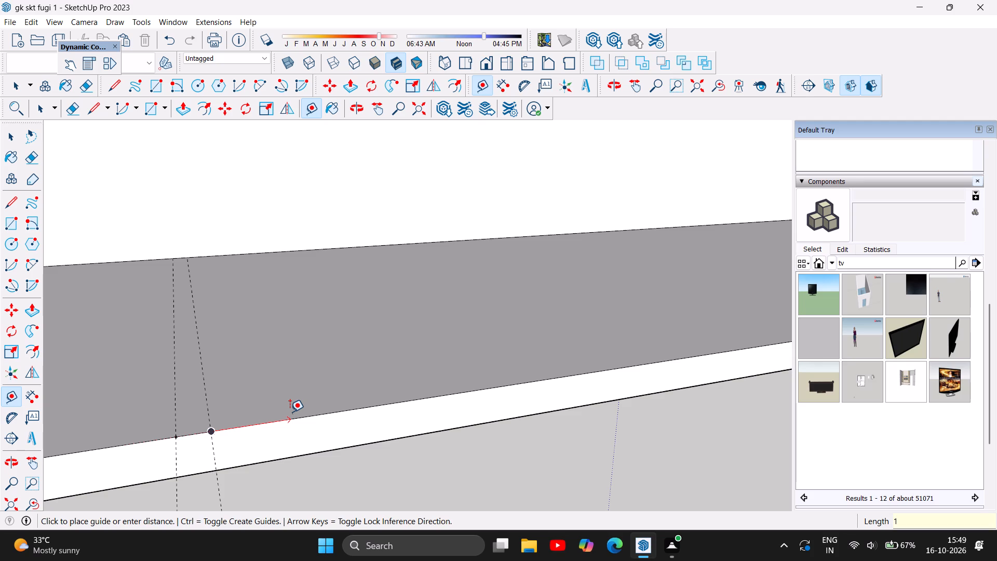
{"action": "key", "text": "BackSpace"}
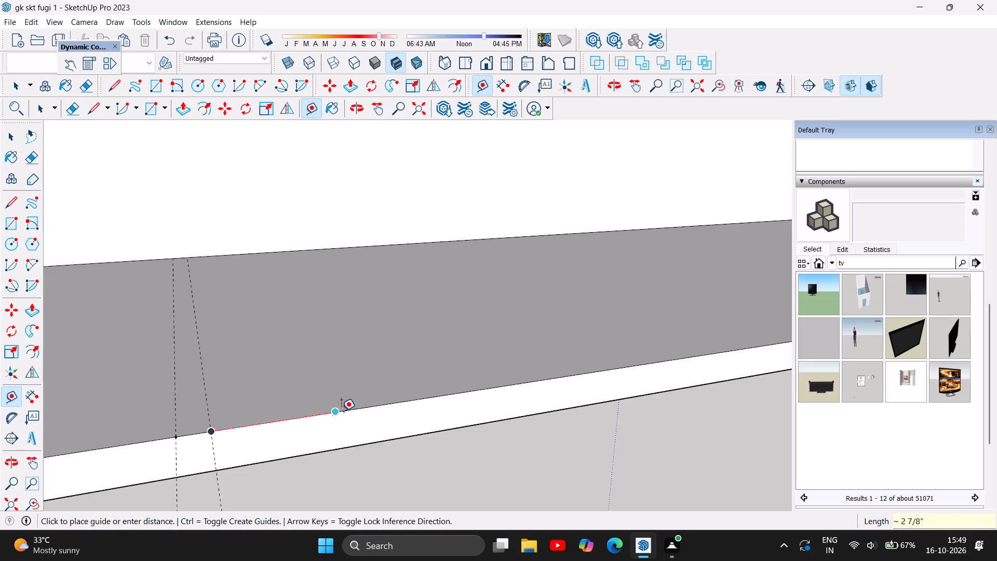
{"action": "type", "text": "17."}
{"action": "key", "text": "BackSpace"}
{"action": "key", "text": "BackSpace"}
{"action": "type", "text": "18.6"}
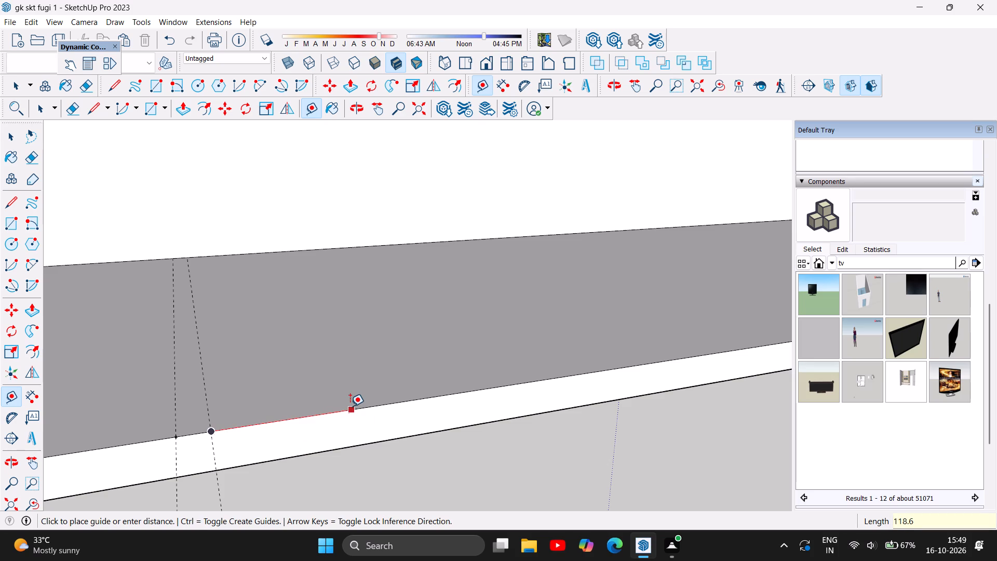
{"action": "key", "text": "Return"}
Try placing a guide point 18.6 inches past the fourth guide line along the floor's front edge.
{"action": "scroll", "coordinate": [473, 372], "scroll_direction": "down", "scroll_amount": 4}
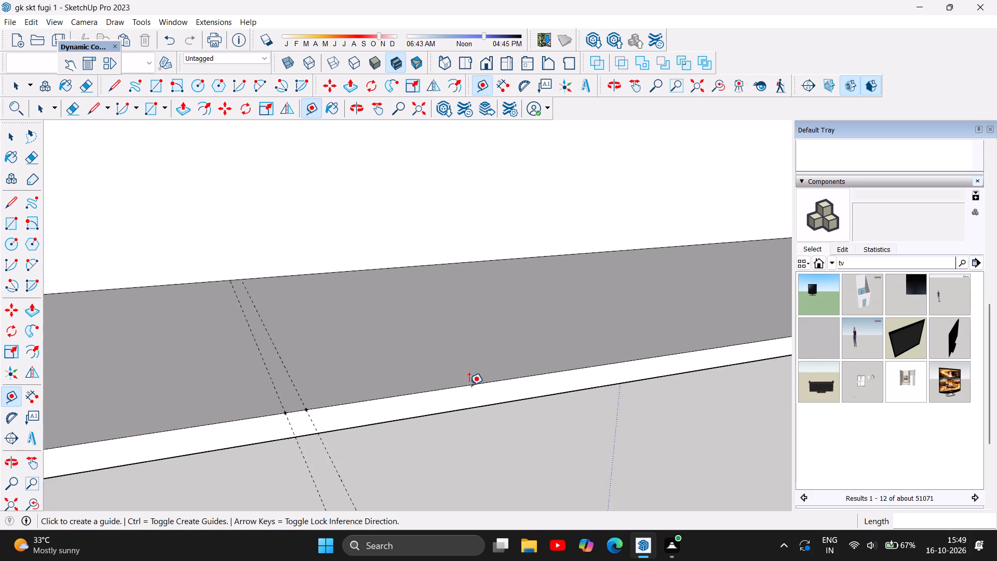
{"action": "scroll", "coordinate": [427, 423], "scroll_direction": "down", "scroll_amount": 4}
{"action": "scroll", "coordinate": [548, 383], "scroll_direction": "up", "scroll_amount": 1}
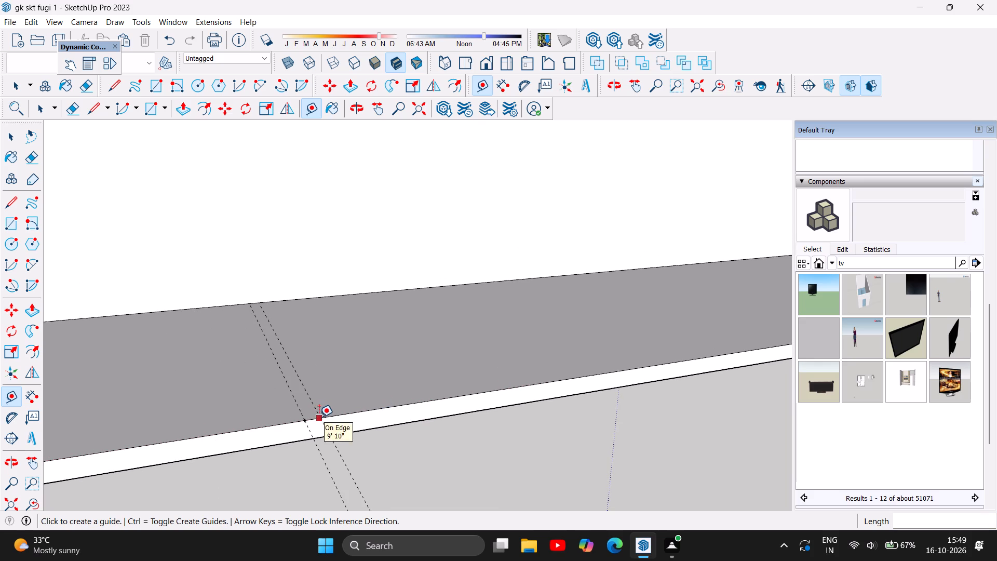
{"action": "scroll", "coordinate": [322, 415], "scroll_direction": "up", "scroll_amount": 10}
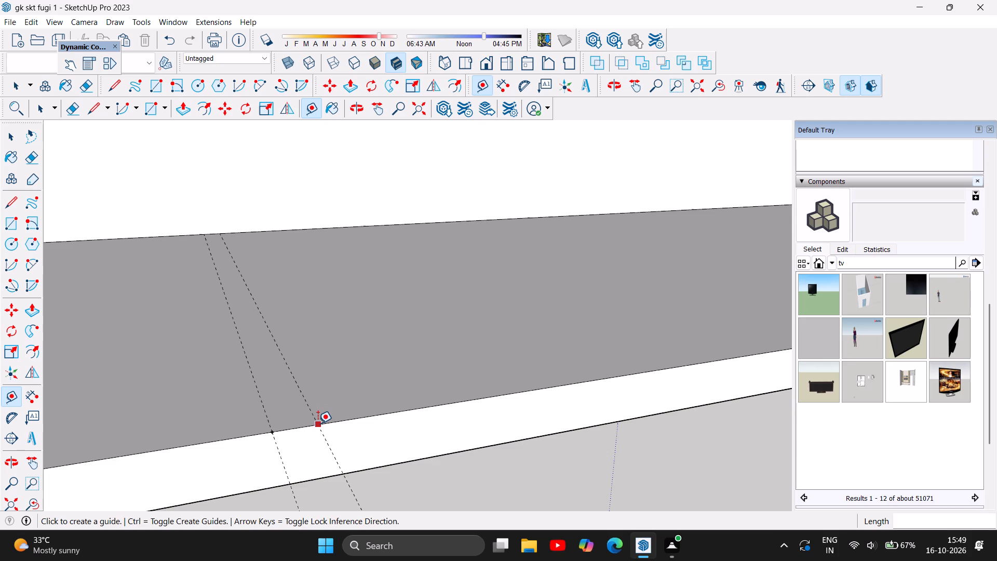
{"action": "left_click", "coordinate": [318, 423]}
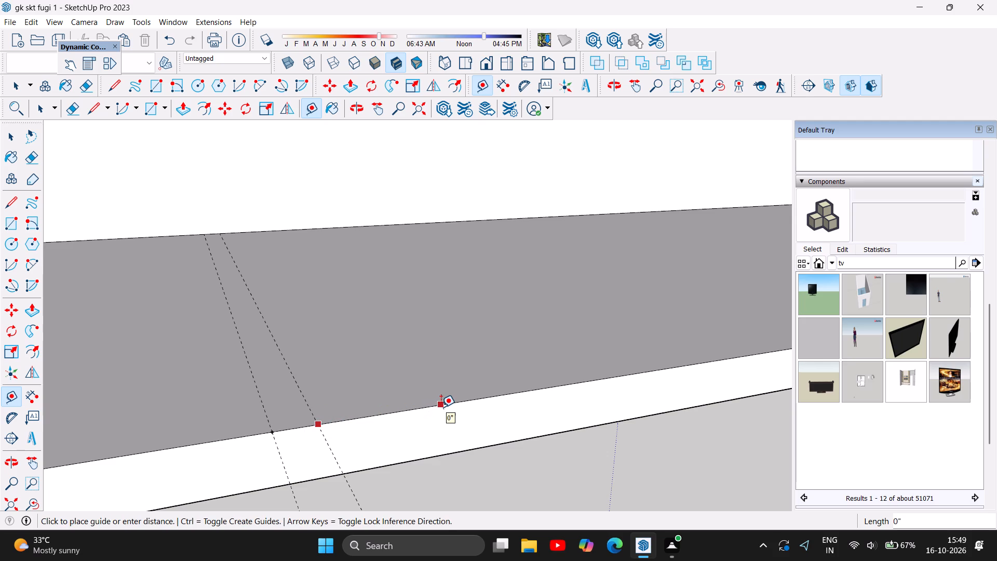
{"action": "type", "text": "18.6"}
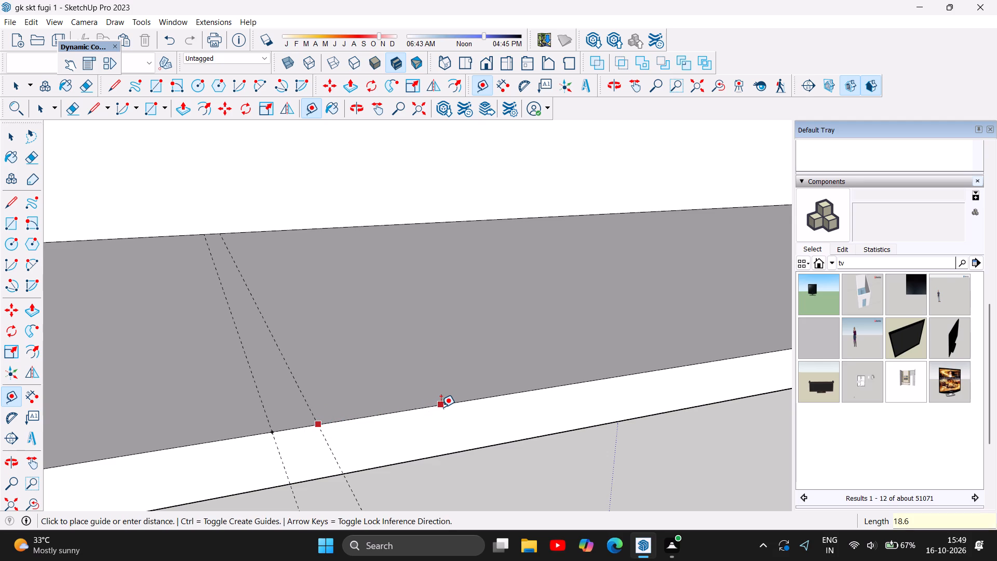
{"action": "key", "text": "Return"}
Place a guide point 18.6 inches past the fourth guide line on the floor's front edge and draw a fifth guide line through it.
{"action": "scroll", "coordinate": [233, 386], "scroll_direction": "down", "scroll_amount": 4}
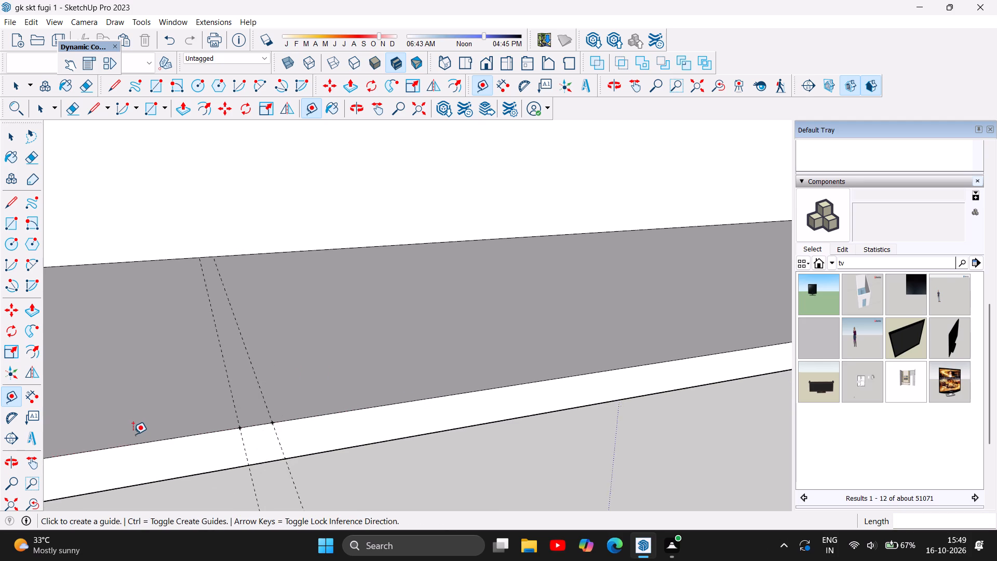
{"action": "scroll", "coordinate": [129, 432], "scroll_direction": "down", "scroll_amount": 7}
{"action": "scroll", "coordinate": [171, 438], "scroll_direction": "down", "scroll_amount": 7}
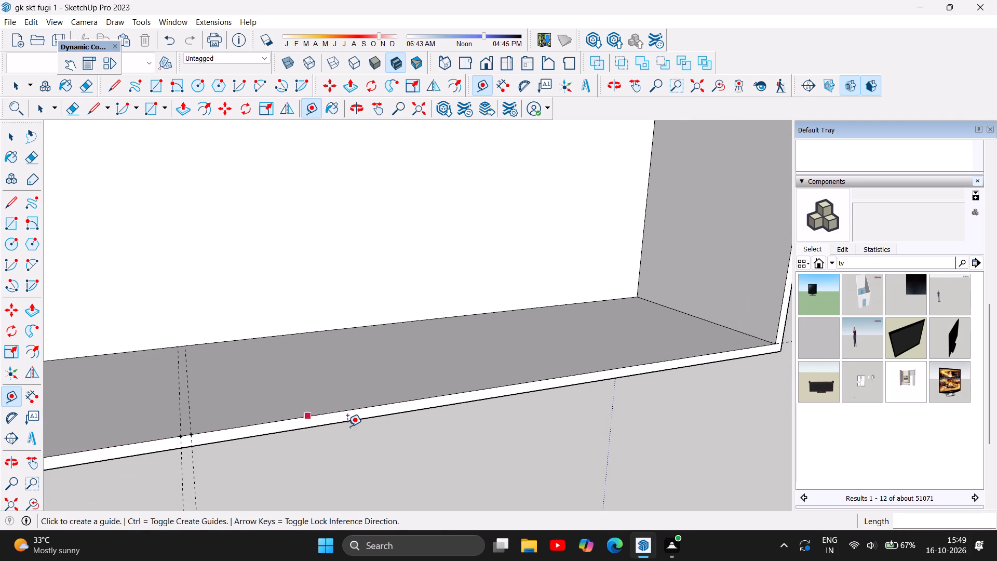
{"action": "scroll", "coordinate": [396, 416], "scroll_direction": "up", "scroll_amount": 4}
{"action": "scroll", "coordinate": [255, 386], "scroll_direction": "up", "scroll_amount": 2}
{"action": "scroll", "coordinate": [353, 368], "scroll_direction": "down", "scroll_amount": 4}
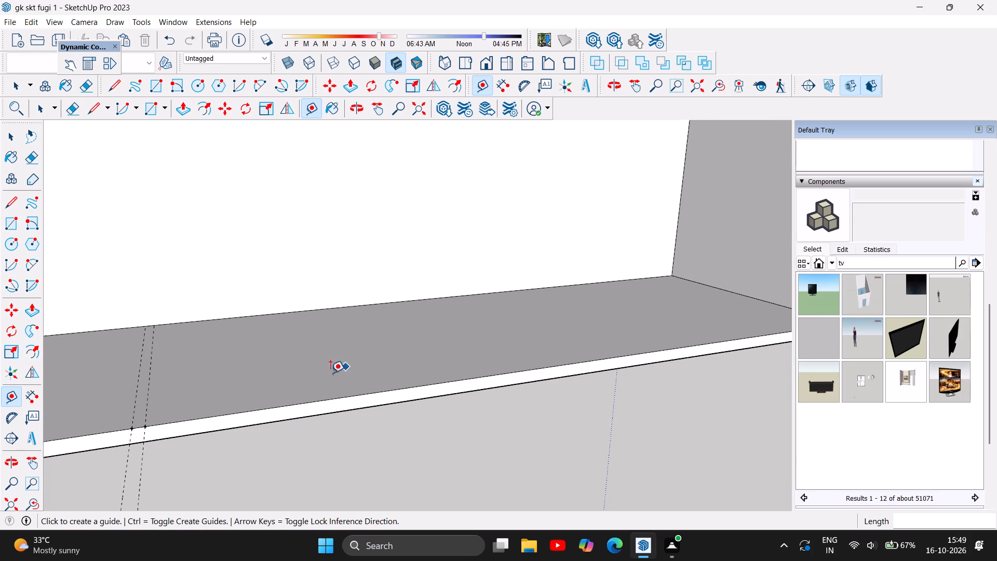
{"action": "left_click", "coordinate": [141, 427]}
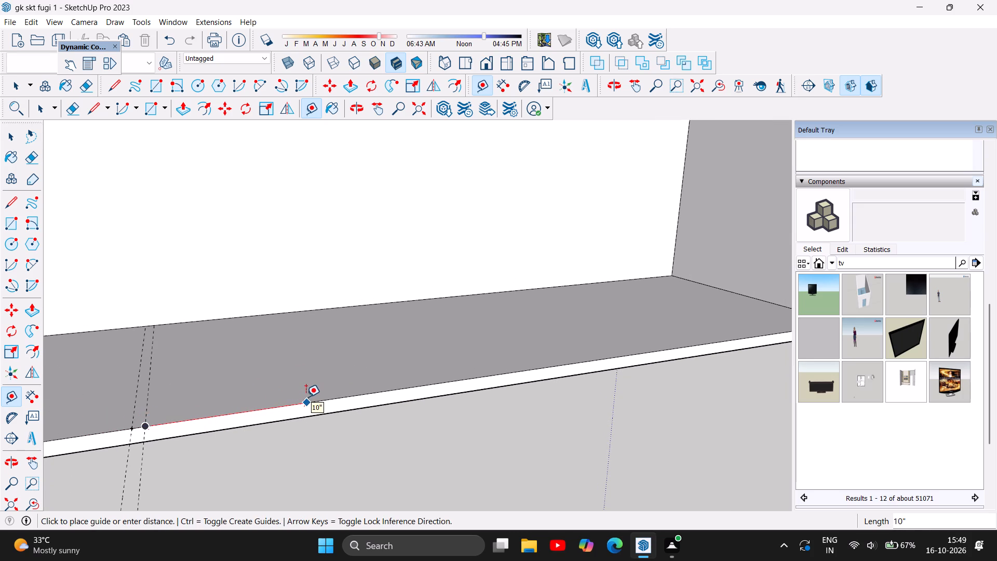
{"action": "type", "text": "18.6"}
{"action": "key", "text": "Return"}
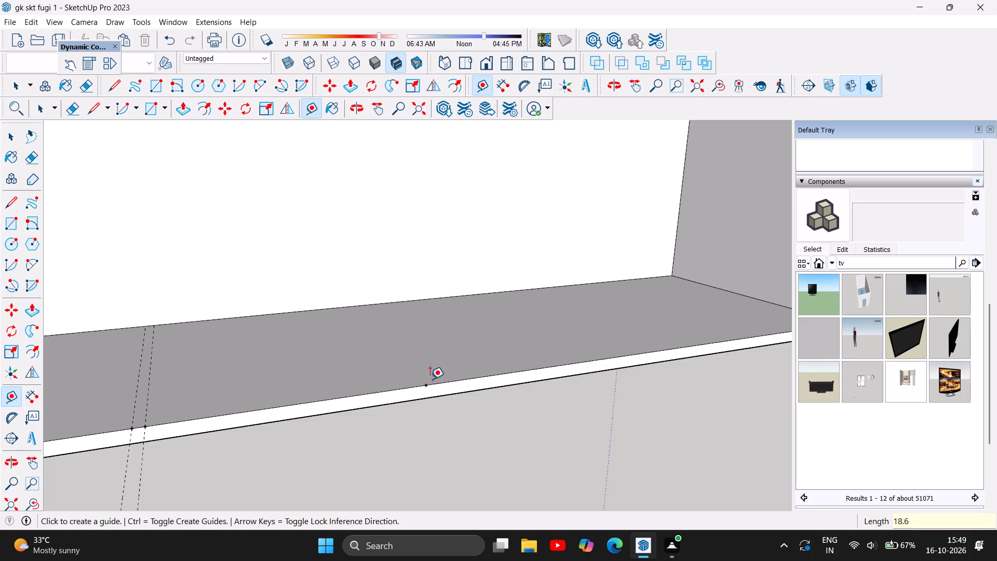
{"action": "left_click", "coordinate": [425, 382]}
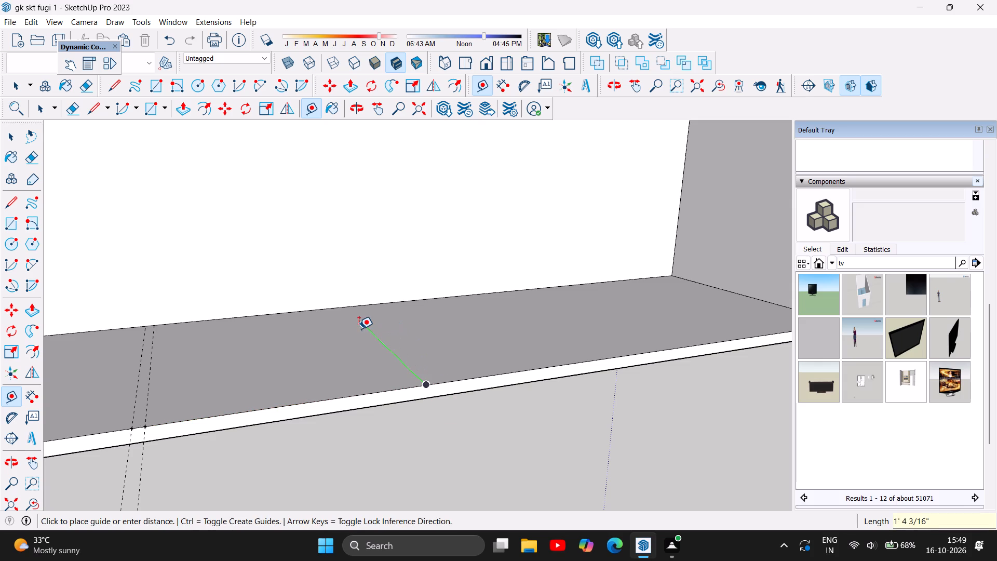
{"action": "left_click", "coordinate": [344, 303]}
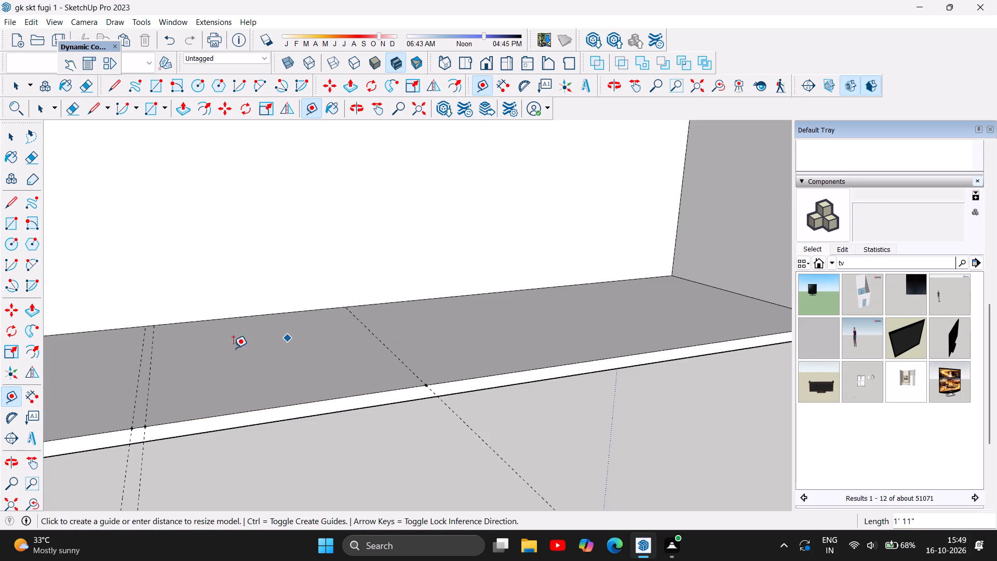
Add a guide point 0.75 inches past the fifth guide line and draw a sixth guide line through it to the floor's back edge.
{"action": "scroll", "coordinate": [178, 422], "scroll_direction": "down", "scroll_amount": 6}
{"action": "scroll", "coordinate": [419, 363], "scroll_direction": "up", "scroll_amount": 7}
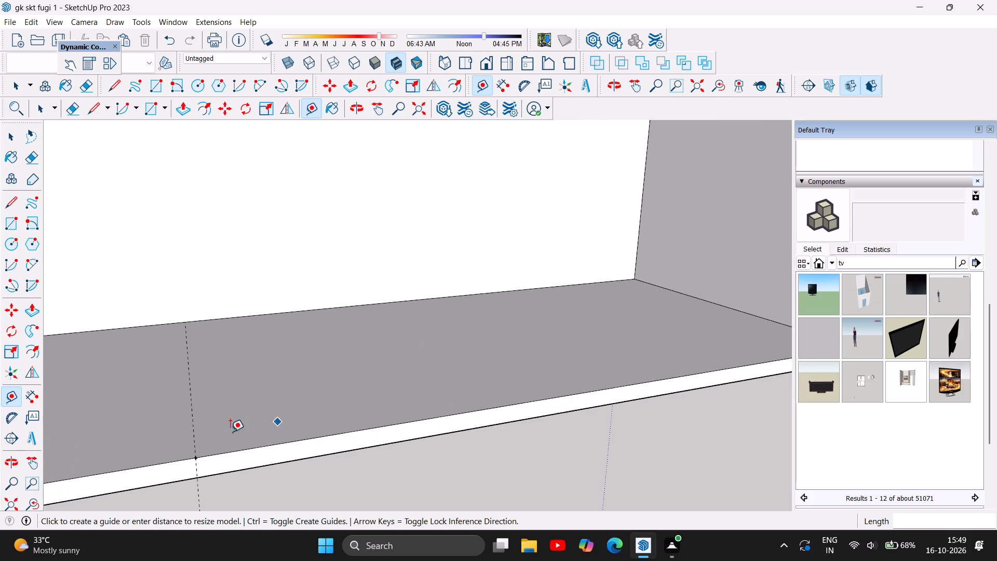
{"action": "left_click", "coordinate": [192, 456]}
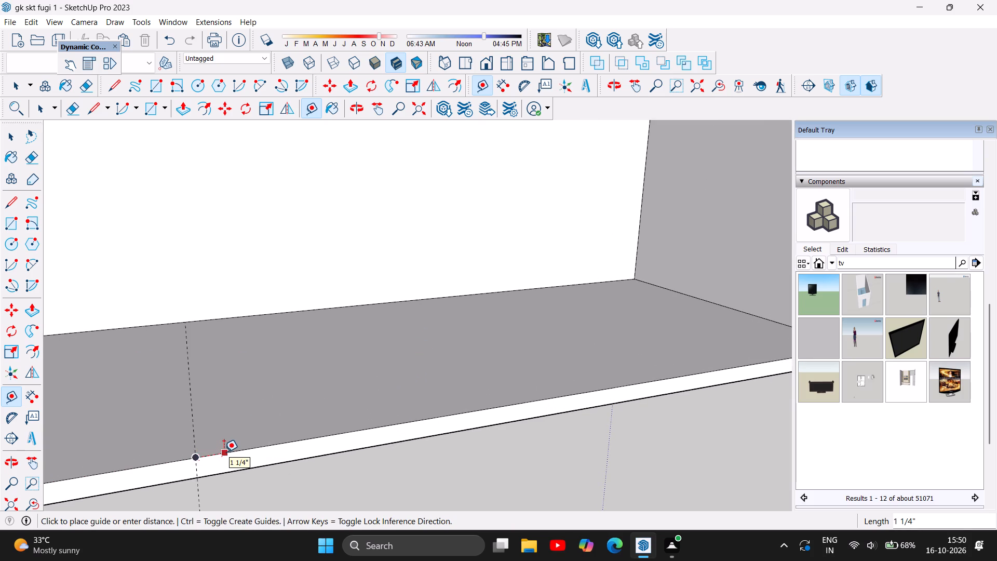
{"action": "type", "text": "0.75"}
{"action": "key", "text": "Return"}
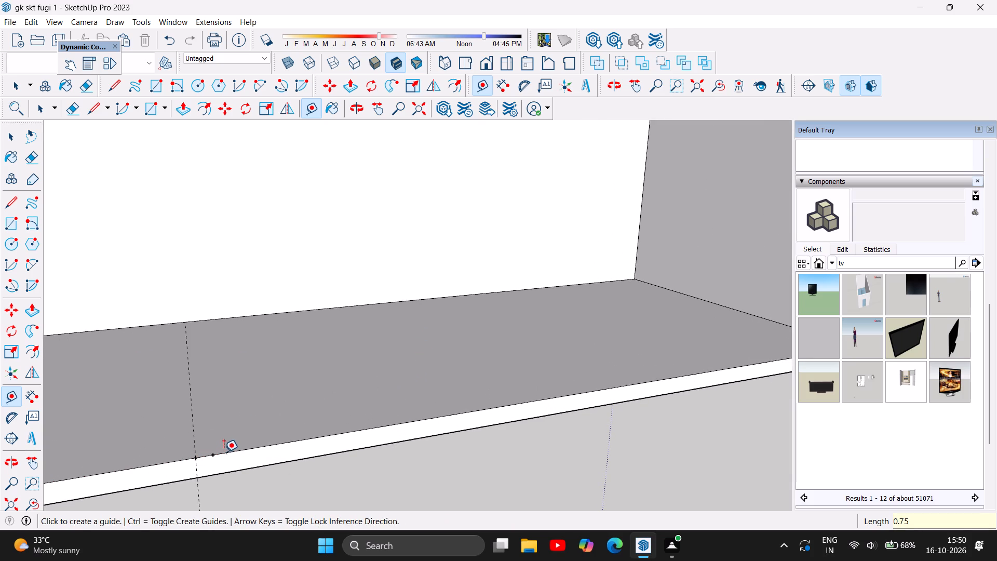
{"action": "left_click", "coordinate": [206, 455]}
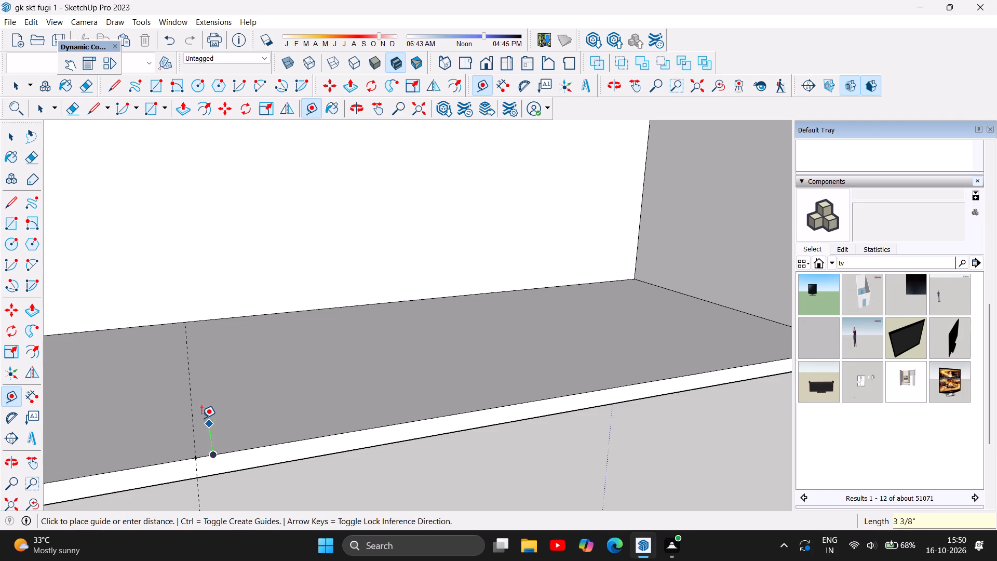
{"action": "double_click", "coordinate": [195, 318]}
{"action": "scroll", "coordinate": [240, 380], "scroll_direction": "down", "scroll_amount": 6}
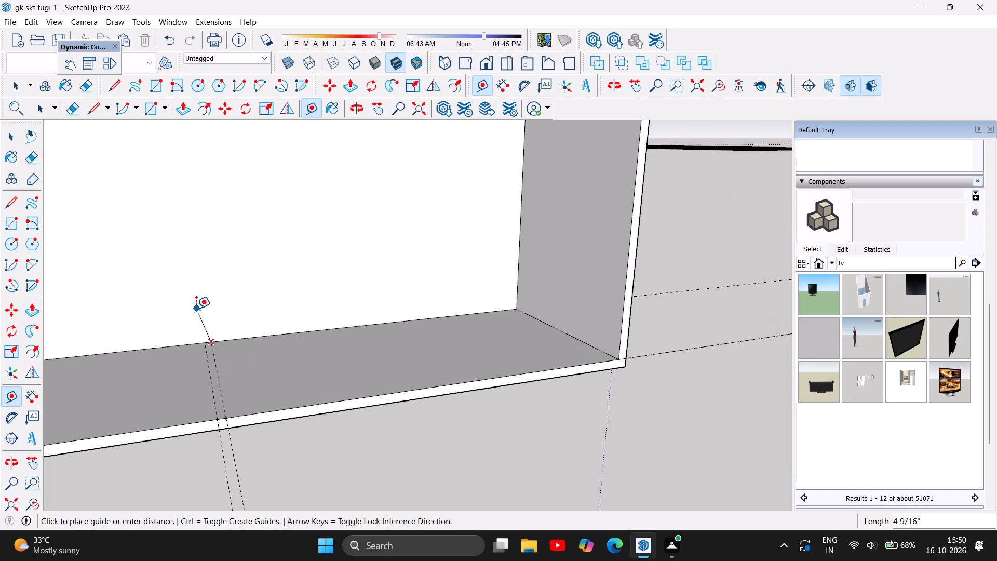
{"action": "key", "text": "Escape"}
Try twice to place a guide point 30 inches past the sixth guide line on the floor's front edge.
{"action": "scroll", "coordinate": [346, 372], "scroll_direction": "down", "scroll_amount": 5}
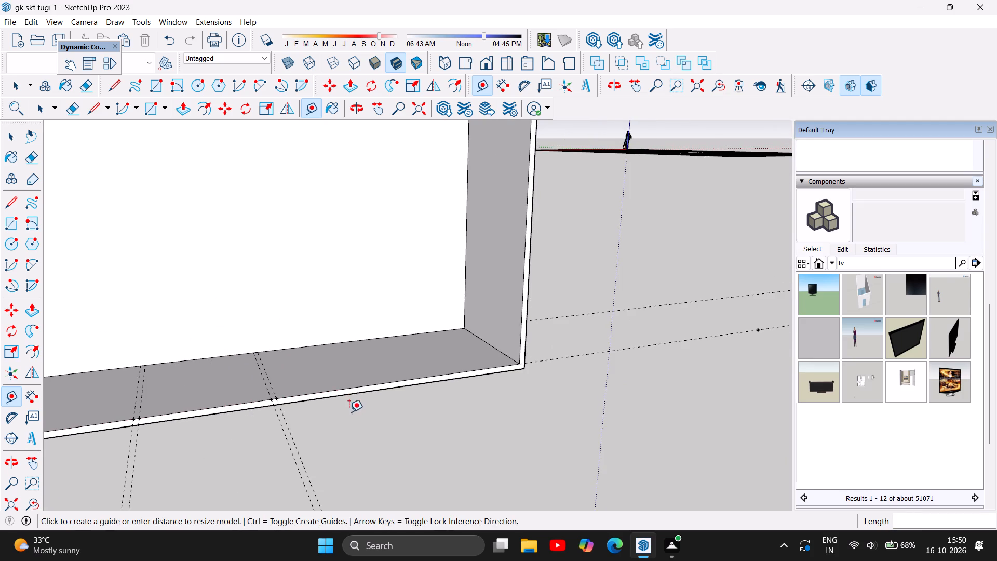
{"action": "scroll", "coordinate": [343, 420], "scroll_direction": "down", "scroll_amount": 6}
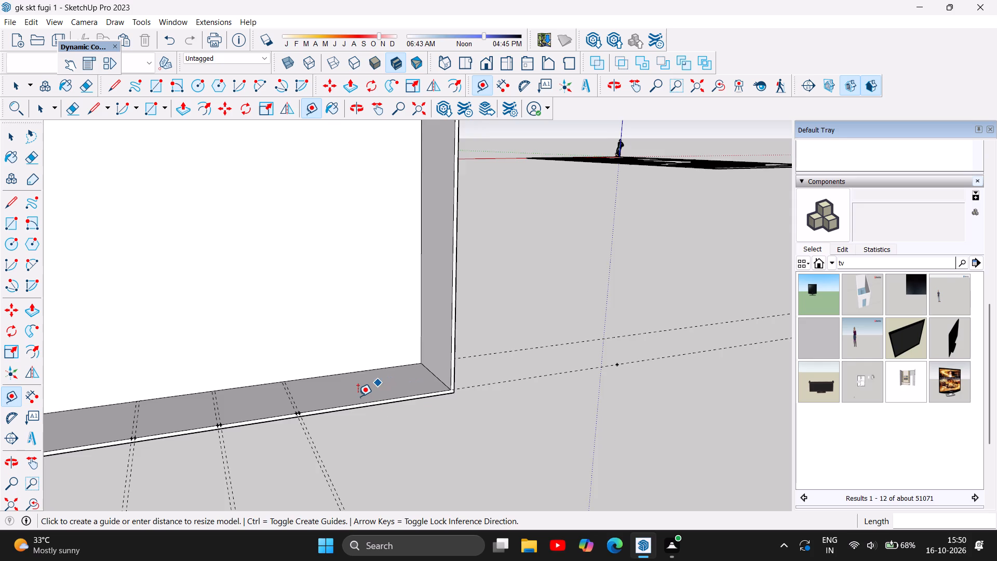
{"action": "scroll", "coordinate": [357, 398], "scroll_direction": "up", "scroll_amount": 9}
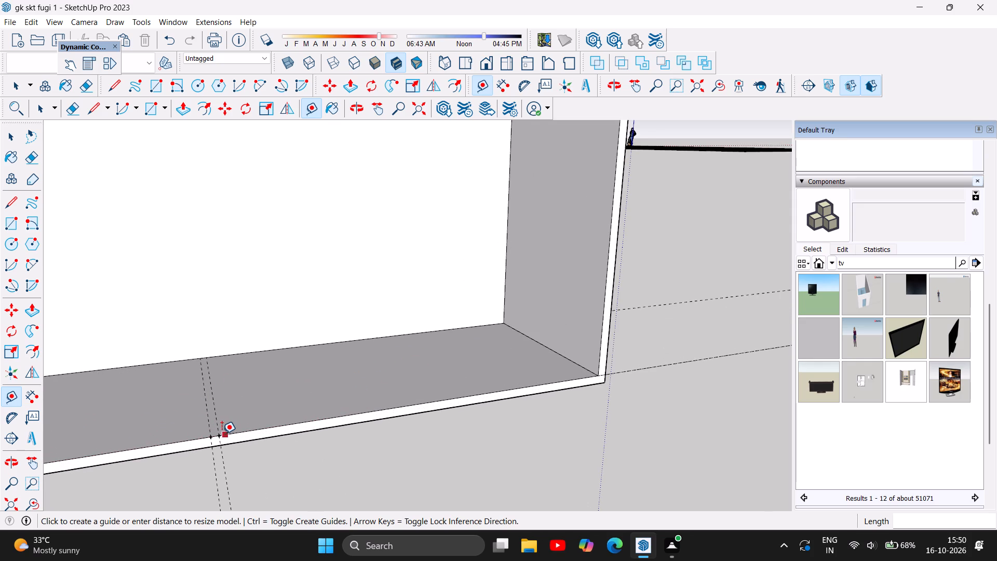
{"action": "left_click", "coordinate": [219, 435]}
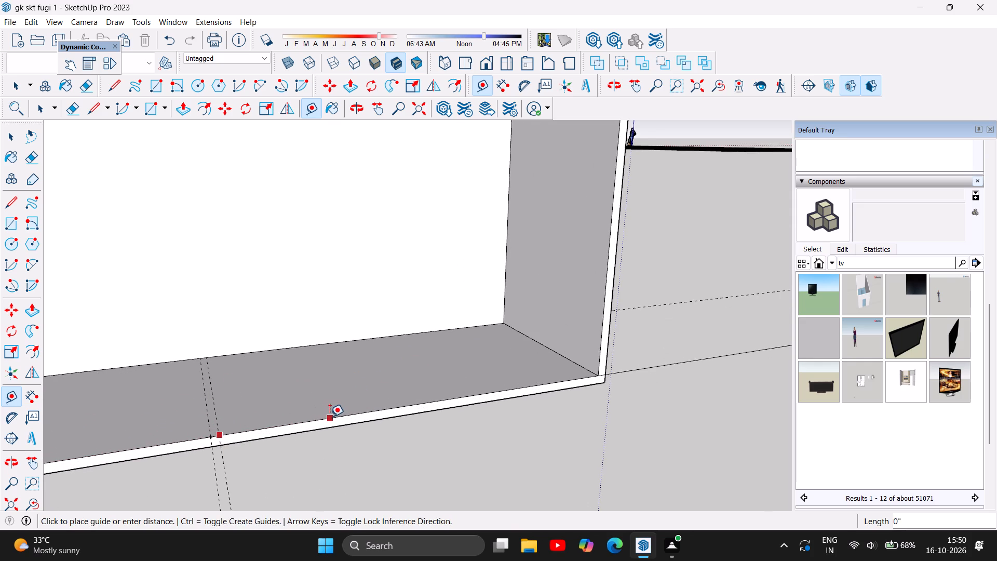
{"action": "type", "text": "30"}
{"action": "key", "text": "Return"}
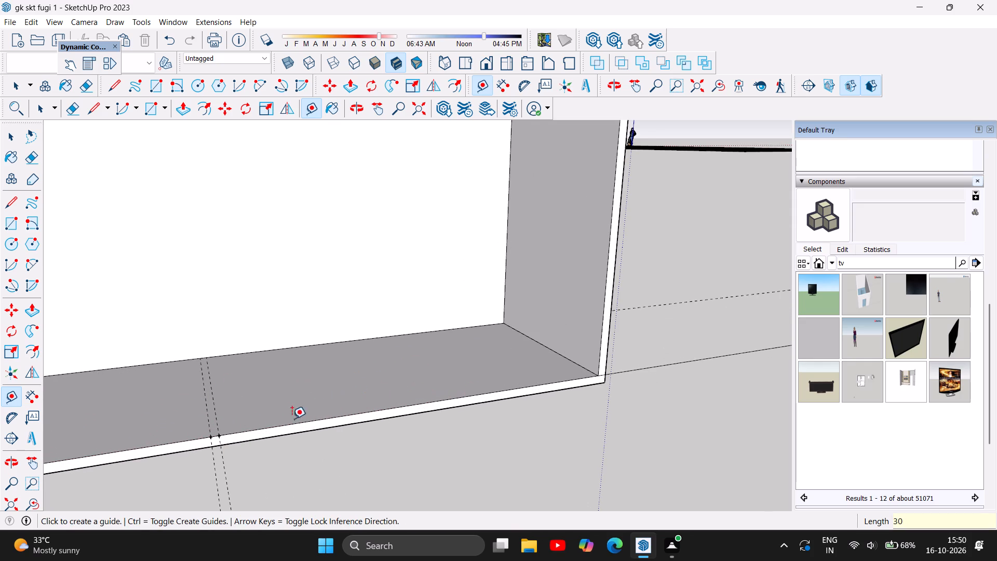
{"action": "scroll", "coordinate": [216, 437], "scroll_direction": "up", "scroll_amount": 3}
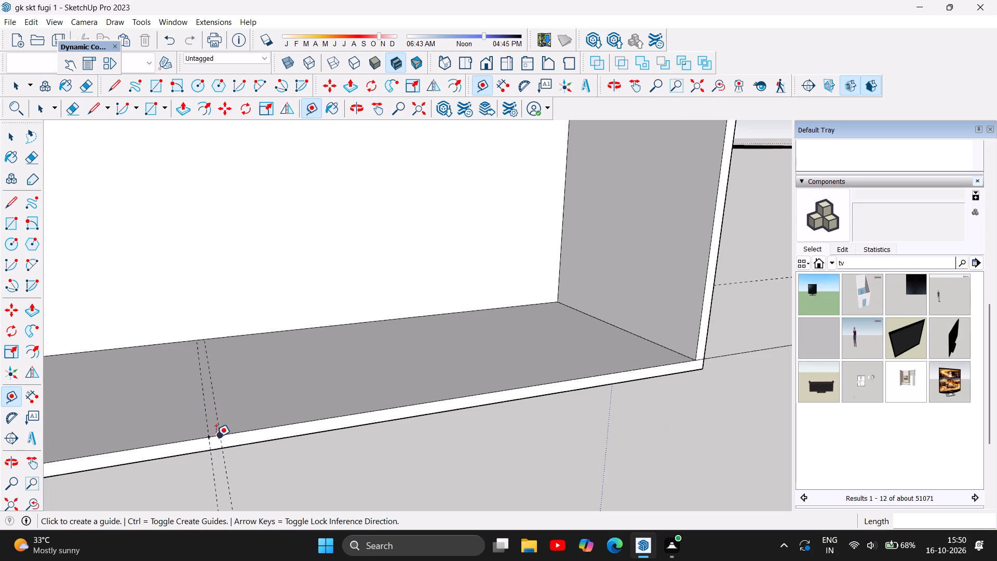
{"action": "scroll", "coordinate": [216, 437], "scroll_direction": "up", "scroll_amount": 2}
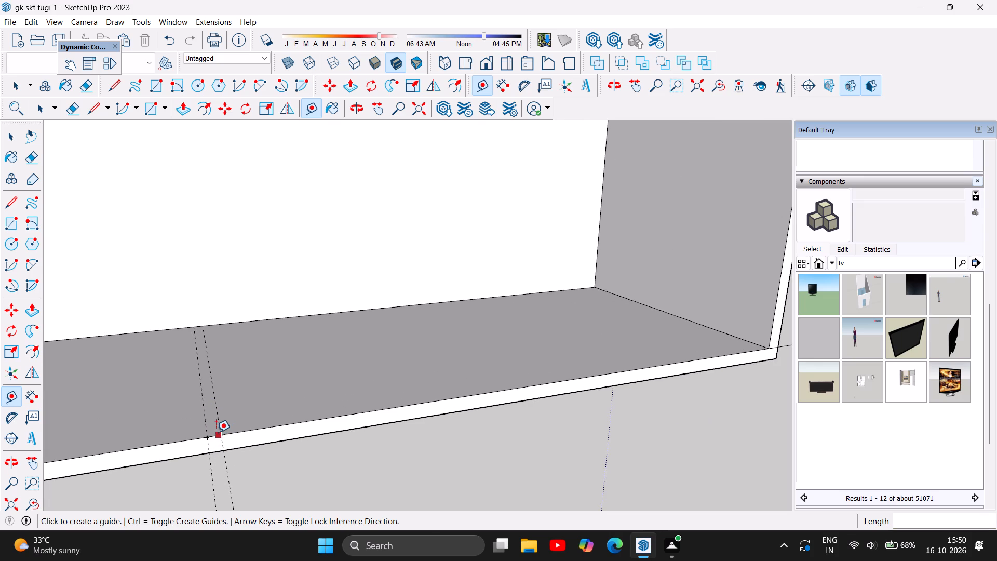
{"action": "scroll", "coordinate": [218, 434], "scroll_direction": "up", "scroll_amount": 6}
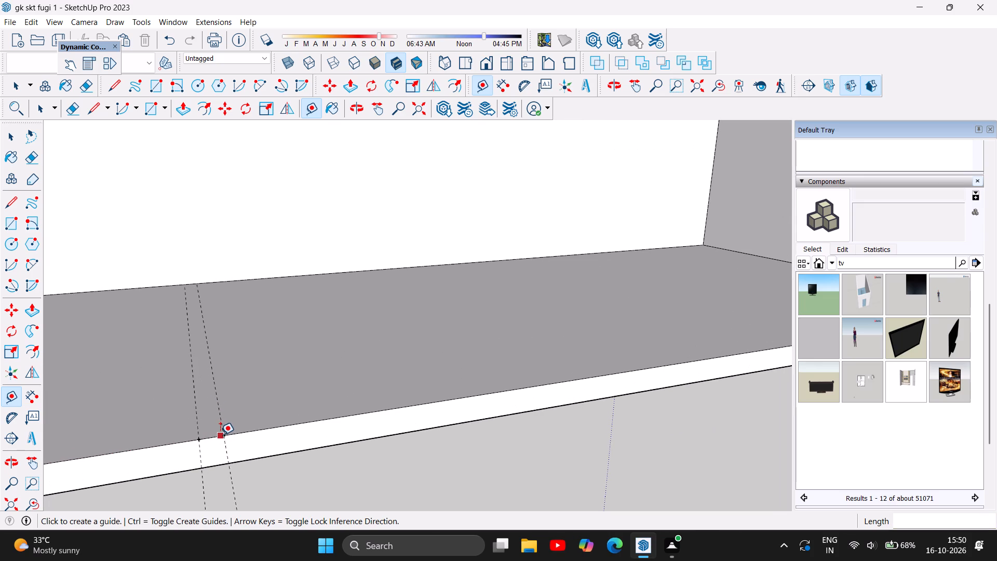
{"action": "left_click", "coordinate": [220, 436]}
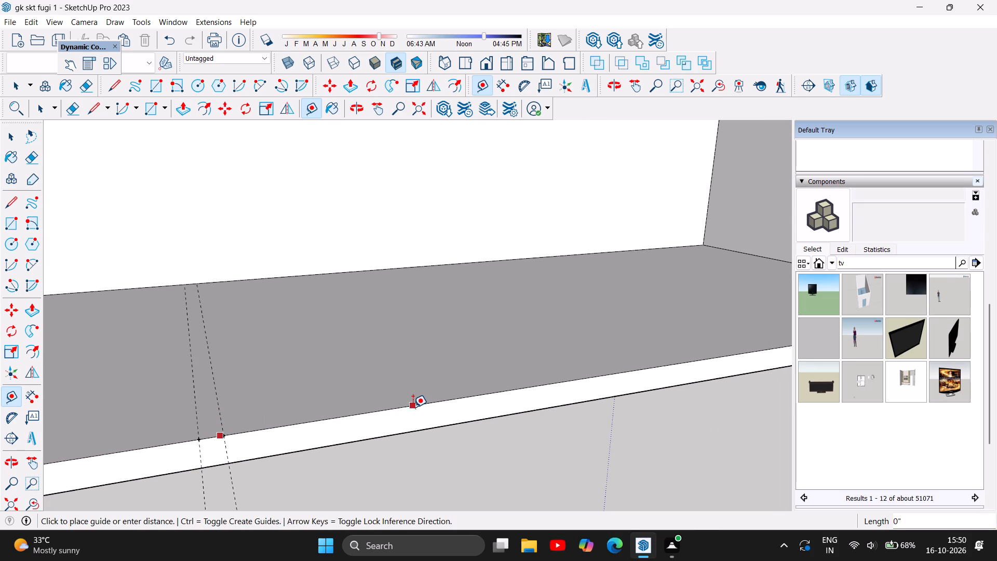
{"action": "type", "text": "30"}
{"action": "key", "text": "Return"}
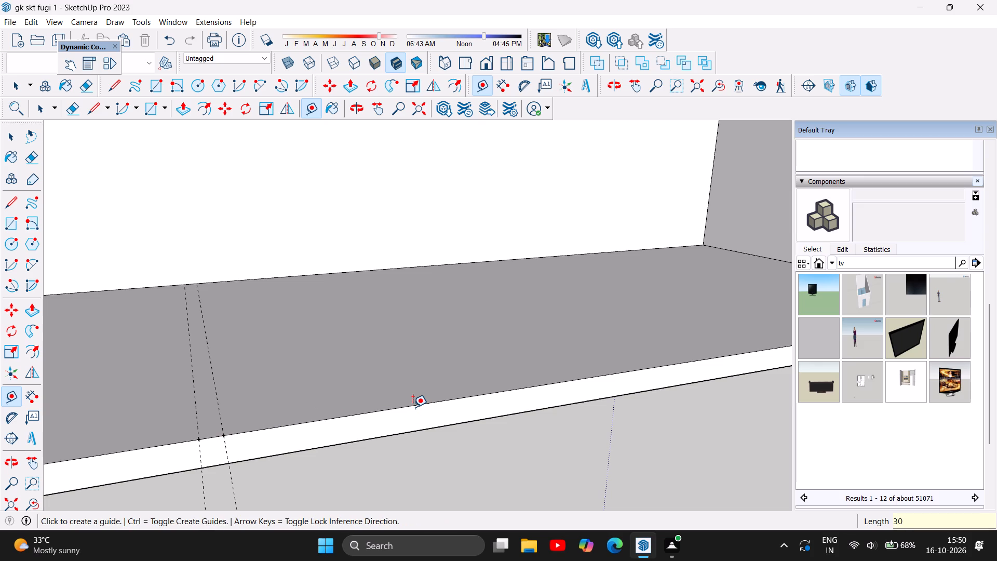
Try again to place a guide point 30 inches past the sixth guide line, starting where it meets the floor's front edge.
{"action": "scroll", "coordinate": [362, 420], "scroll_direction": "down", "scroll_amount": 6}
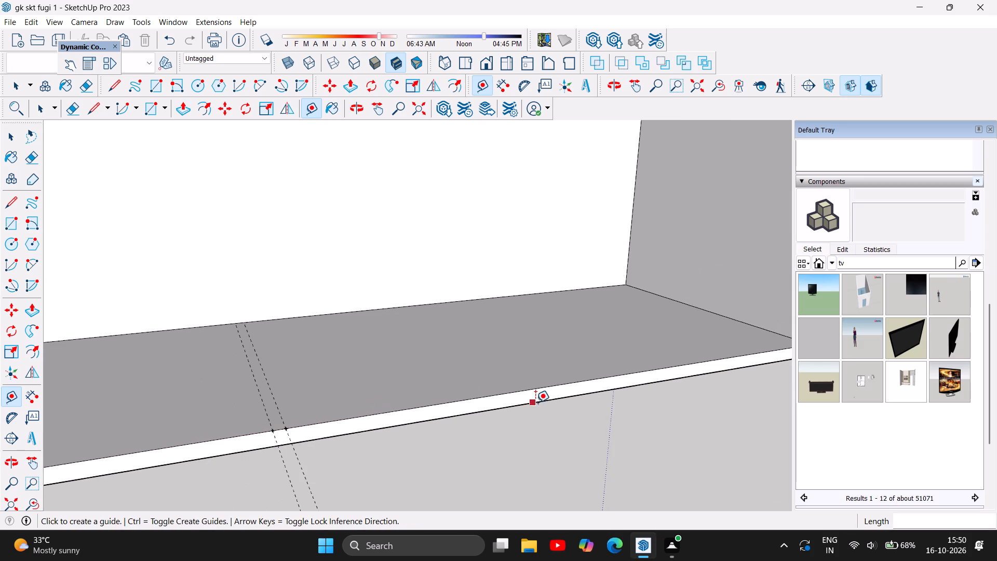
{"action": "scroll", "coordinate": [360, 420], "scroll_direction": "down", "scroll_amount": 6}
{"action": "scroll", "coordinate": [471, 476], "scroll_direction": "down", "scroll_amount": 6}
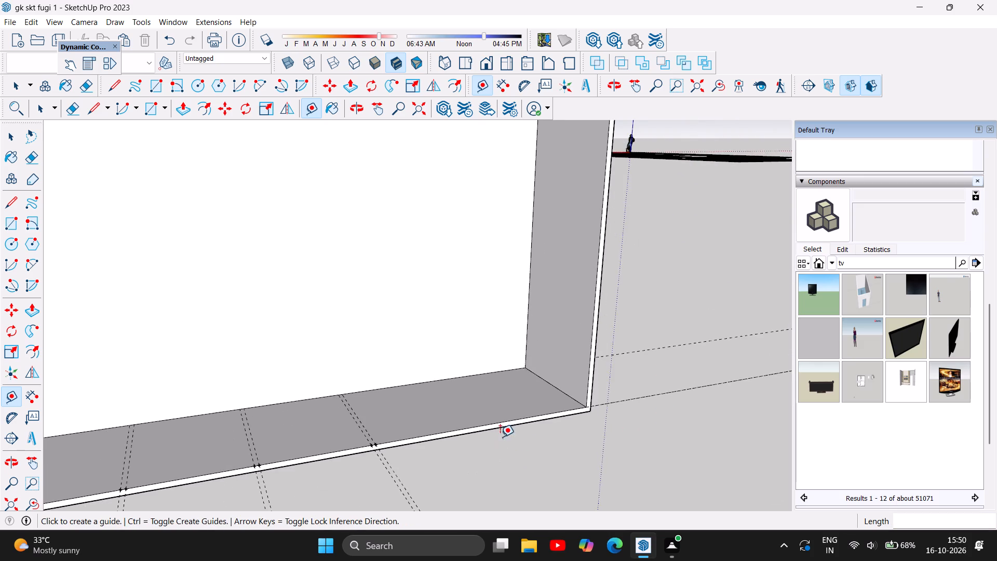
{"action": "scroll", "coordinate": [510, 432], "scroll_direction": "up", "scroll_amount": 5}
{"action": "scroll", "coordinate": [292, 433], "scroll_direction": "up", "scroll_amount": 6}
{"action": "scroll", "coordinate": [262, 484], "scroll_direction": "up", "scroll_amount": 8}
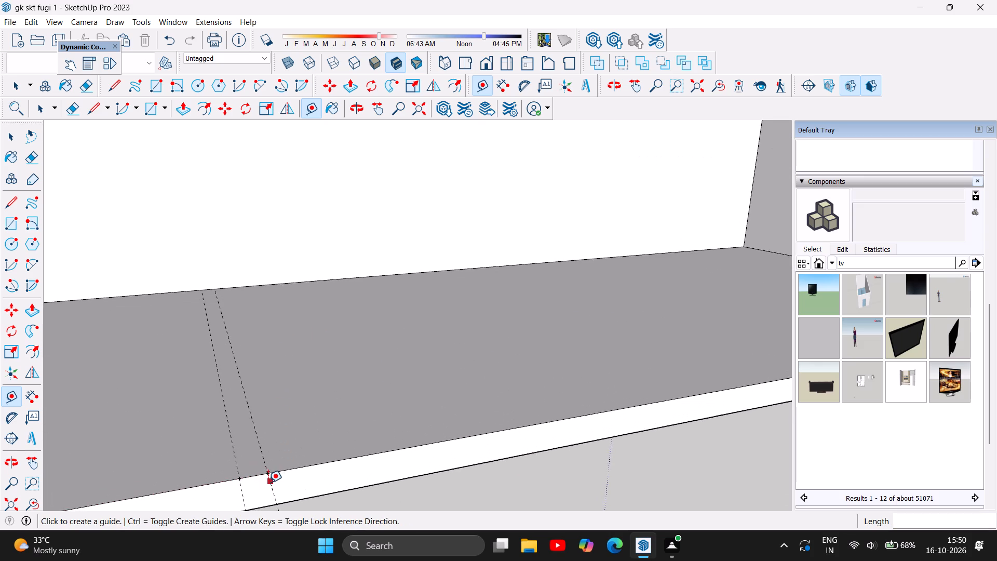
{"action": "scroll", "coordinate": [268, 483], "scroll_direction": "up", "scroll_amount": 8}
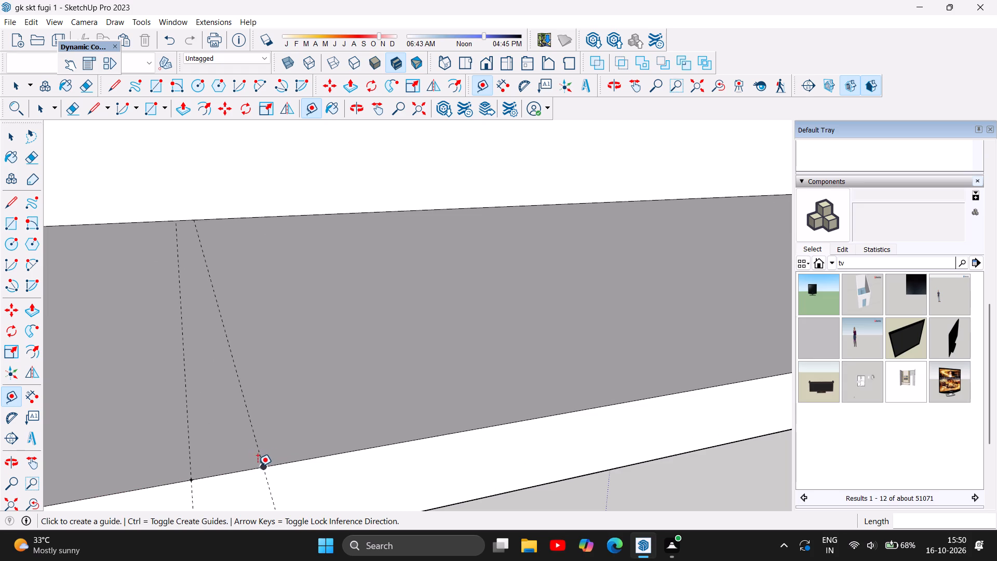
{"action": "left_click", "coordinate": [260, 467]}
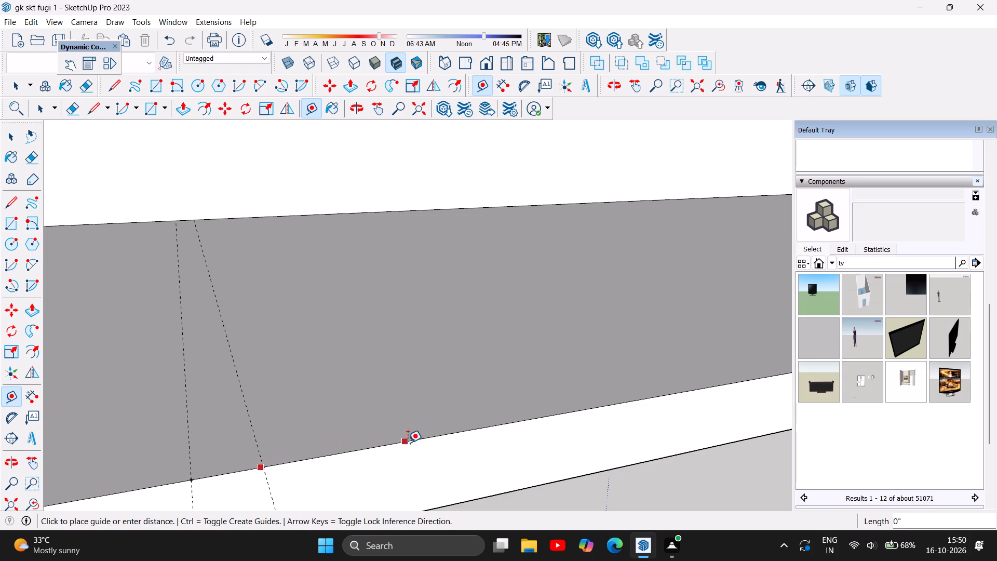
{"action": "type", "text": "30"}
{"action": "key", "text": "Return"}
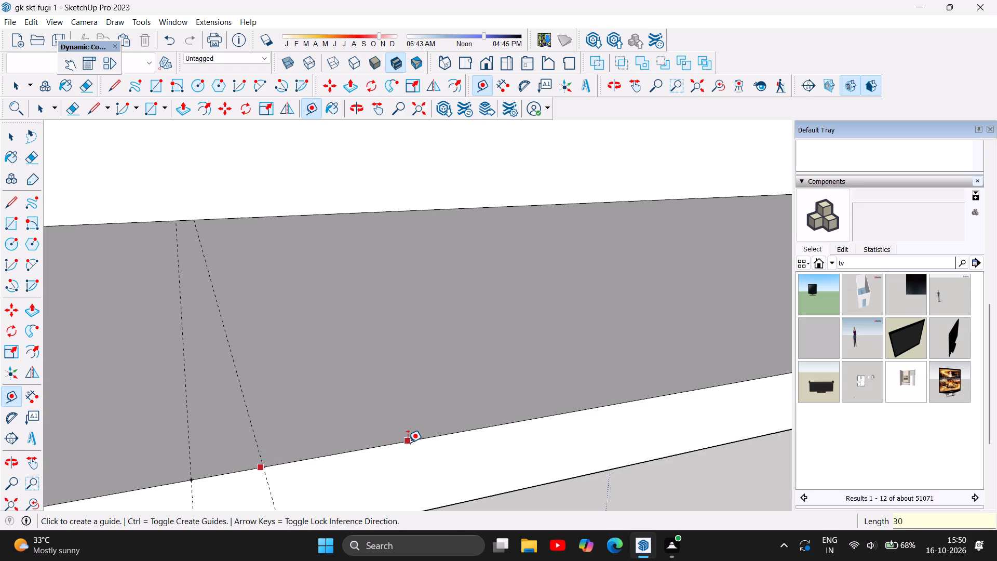
Place a guide point 30 inches past the sixth guide line along the floor's front edge.
{"action": "scroll", "coordinate": [297, 440], "scroll_direction": "down", "scroll_amount": 5}
{"action": "scroll", "coordinate": [247, 453], "scroll_direction": "down", "scroll_amount": 3}
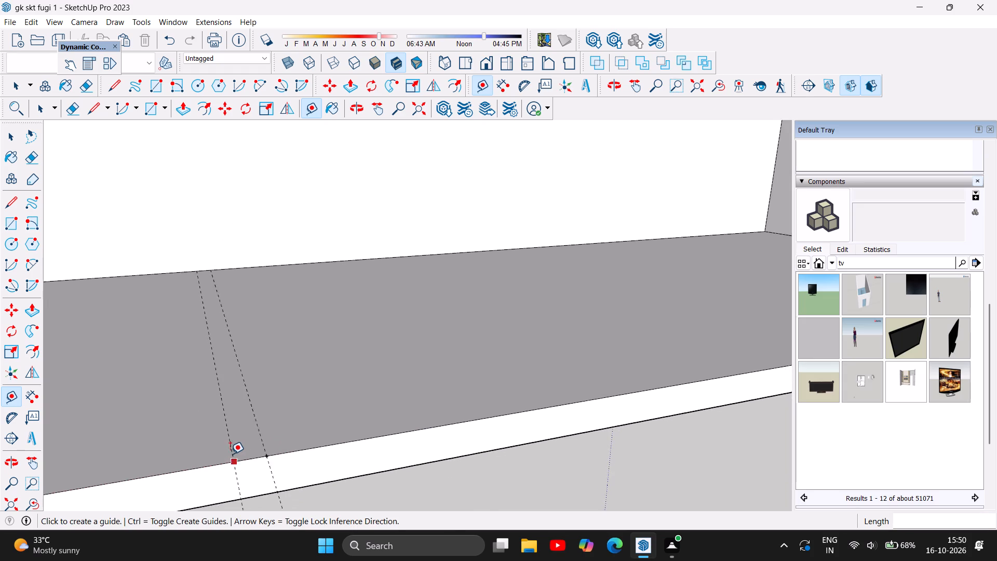
{"action": "scroll", "coordinate": [230, 454], "scroll_direction": "down", "scroll_amount": 14}
{"action": "scroll", "coordinate": [286, 461], "scroll_direction": "up", "scroll_amount": 5}
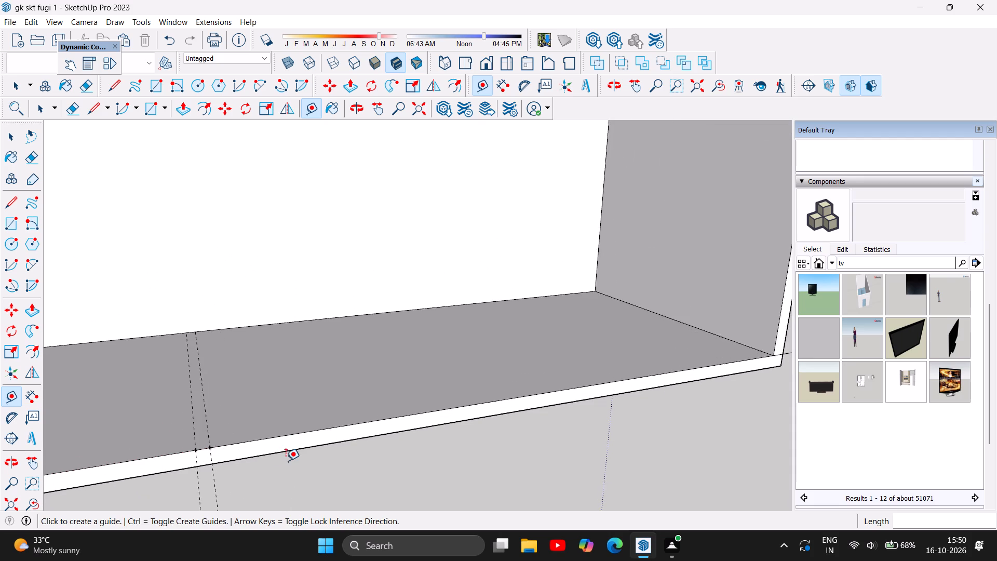
{"action": "scroll", "coordinate": [321, 497], "scroll_direction": "up", "scroll_amount": 5}
{"action": "scroll", "coordinate": [134, 457], "scroll_direction": "up", "scroll_amount": 4}
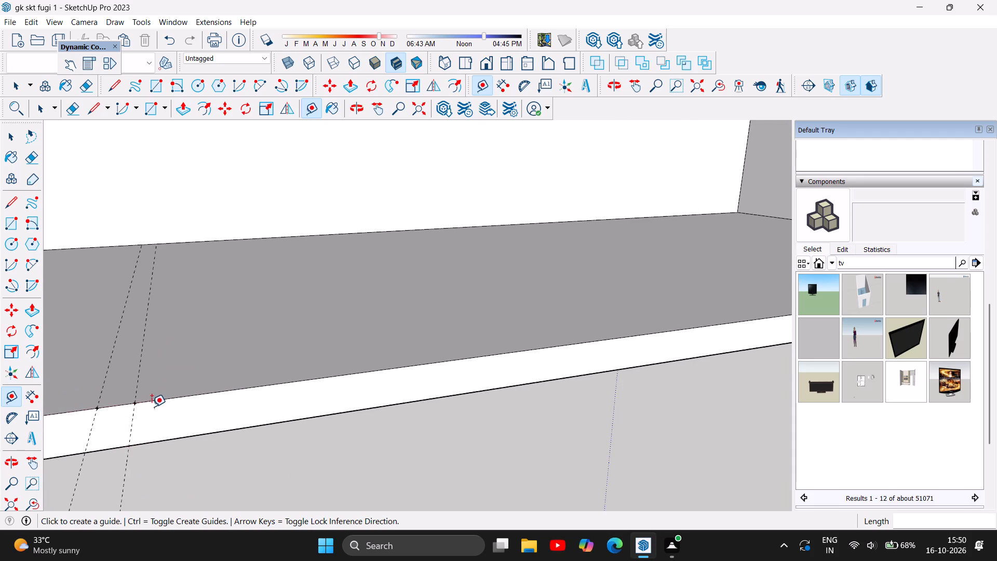
{"action": "scroll", "coordinate": [151, 404], "scroll_direction": "up", "scroll_amount": 6}
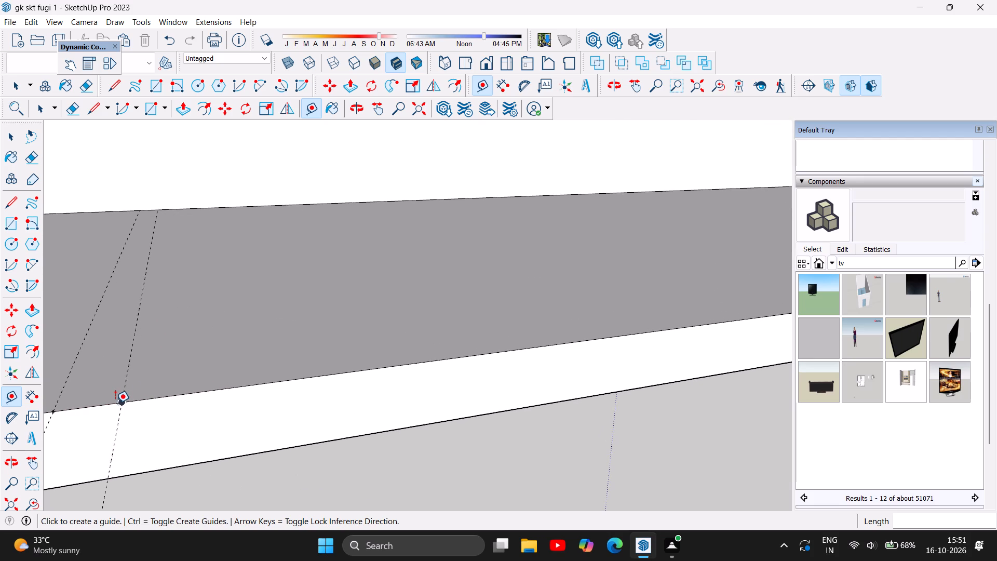
{"action": "left_click", "coordinate": [119, 404]}
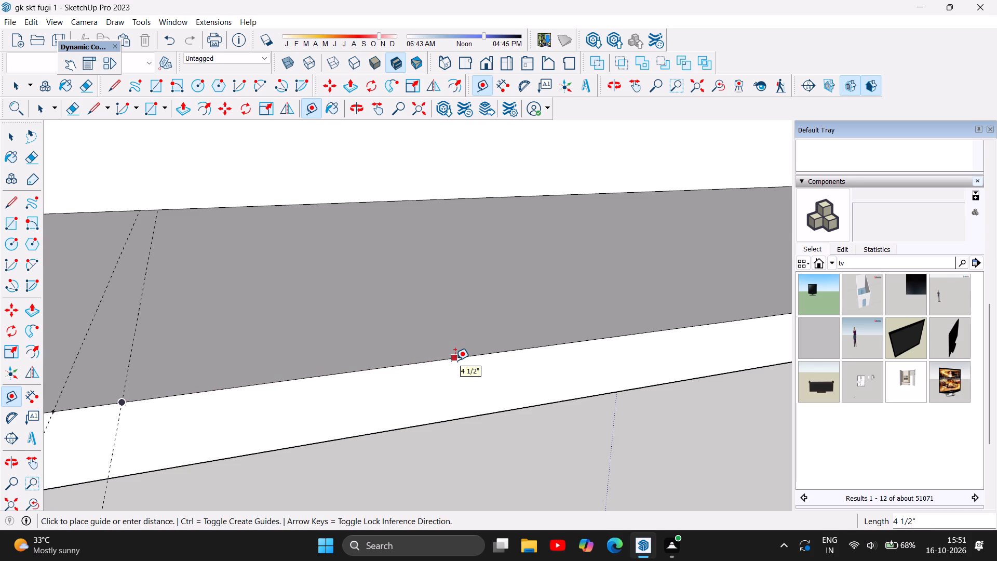
{"action": "type", "text": "30"}
{"action": "key", "text": "Return"}
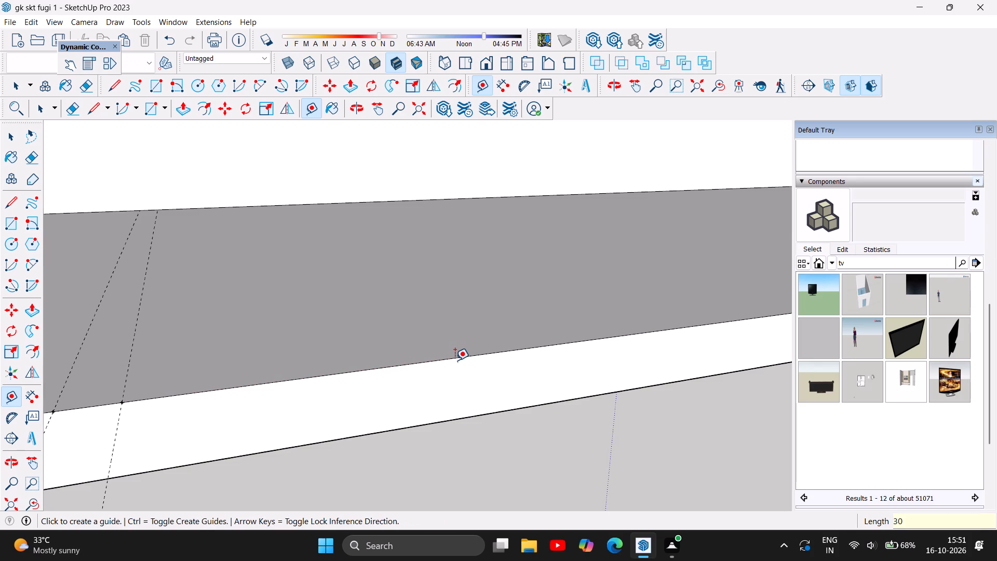
Draw a seventh guide line from the 30-inch guide point straight across the floor to its back edge.
{"action": "scroll", "coordinate": [415, 378], "scroll_direction": "down", "scroll_amount": 4}
{"action": "scroll", "coordinate": [360, 395], "scroll_direction": "down", "scroll_amount": 6}
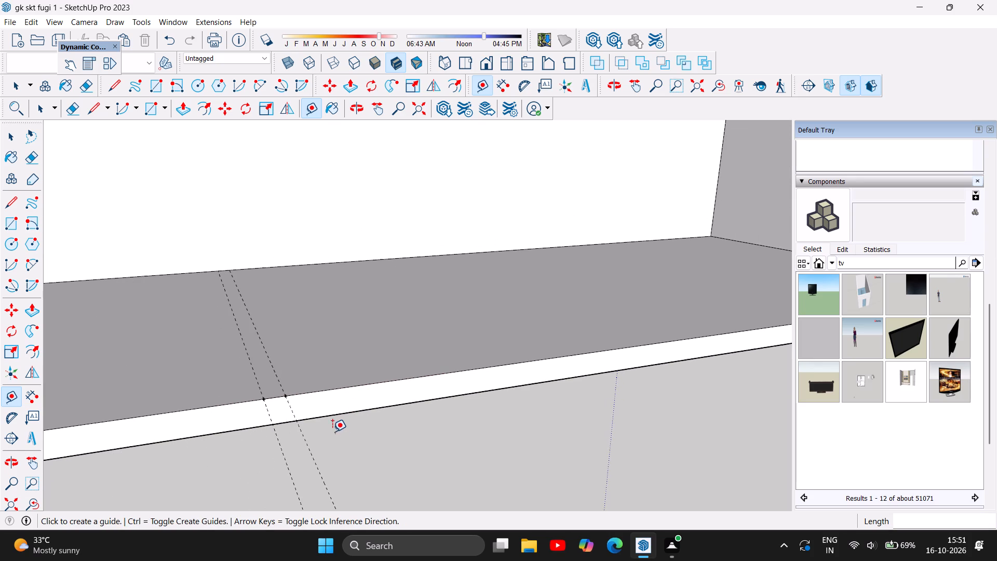
{"action": "scroll", "coordinate": [328, 432], "scroll_direction": "down", "scroll_amount": 4}
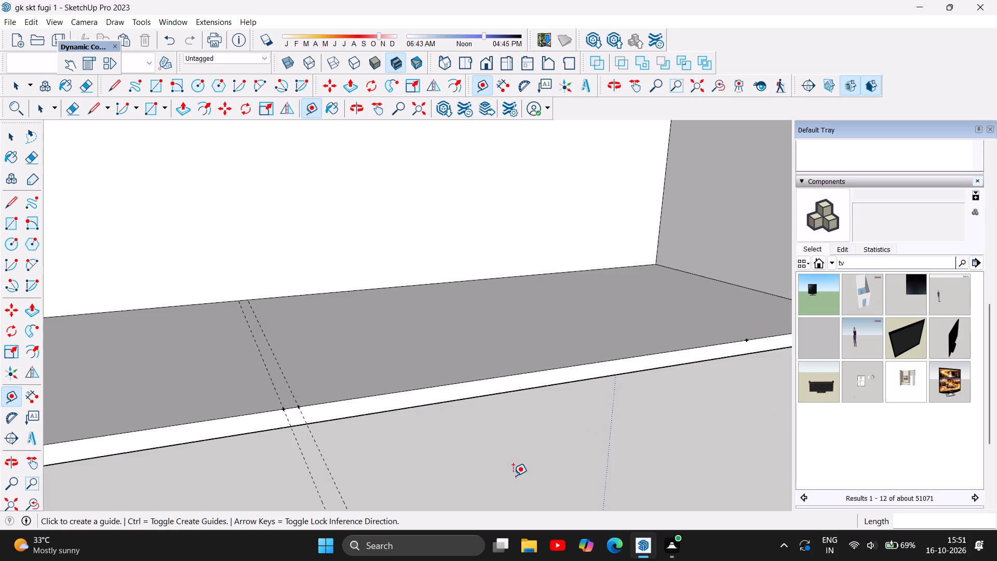
{"action": "scroll", "coordinate": [320, 401], "scroll_direction": "down", "scroll_amount": 5}
{"action": "scroll", "coordinate": [626, 342], "scroll_direction": "up", "scroll_amount": 11}
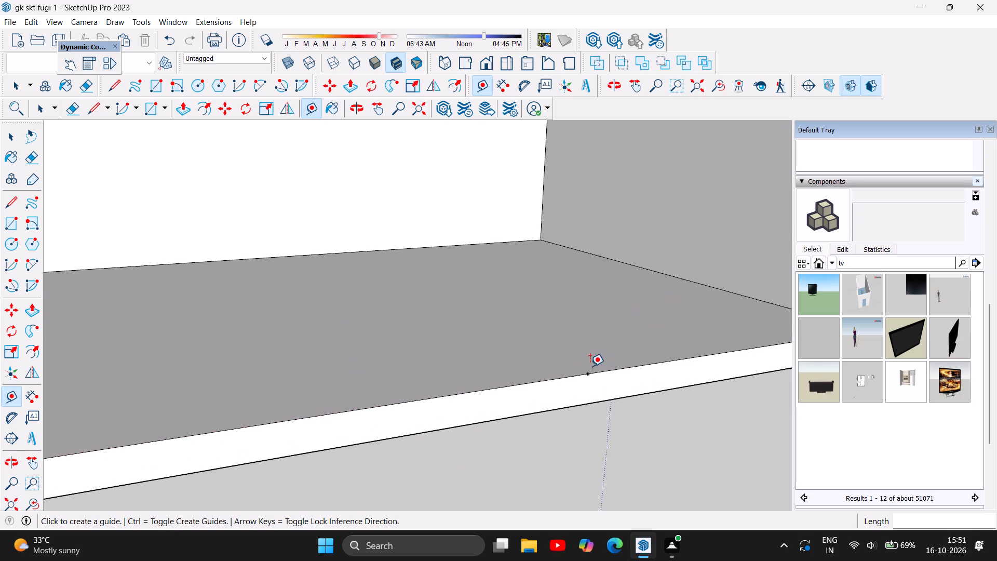
{"action": "left_click", "coordinate": [585, 374]}
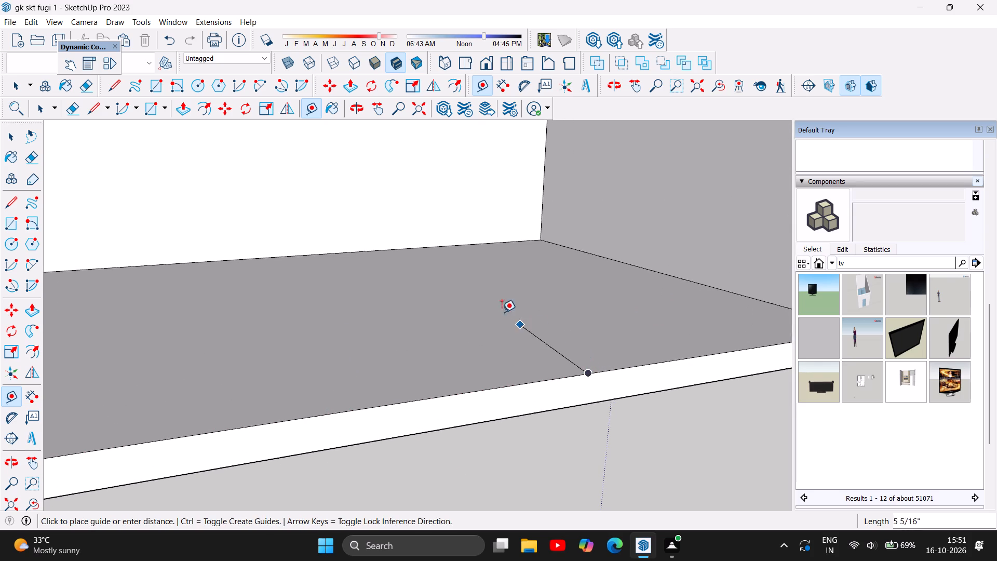
{"action": "left_click", "coordinate": [369, 248]}
Measure the remaining distance from the seventh guide line to the floor's front inner corner at the end panel.
{"action": "scroll", "coordinate": [220, 341], "scroll_direction": "down", "scroll_amount": 3}
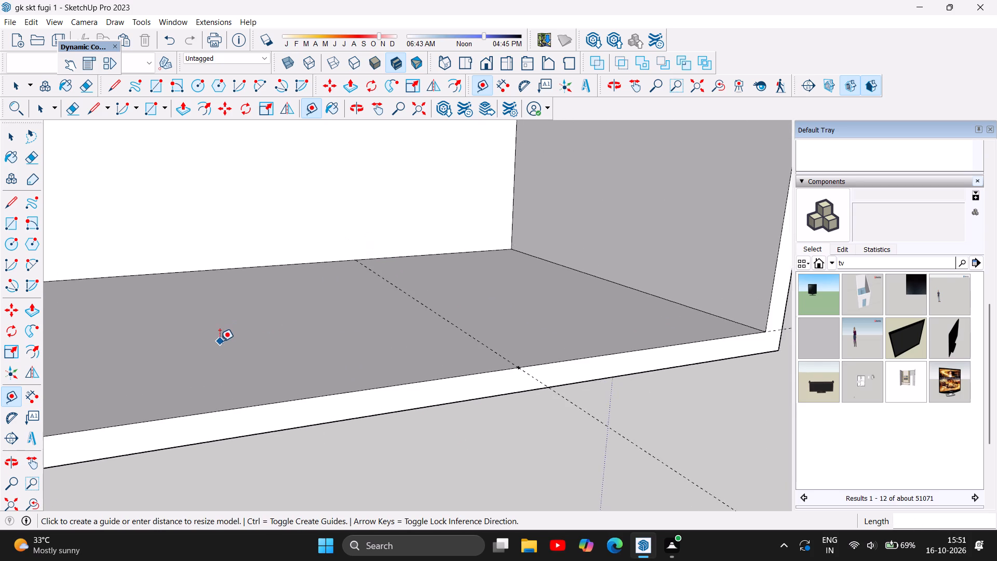
{"action": "scroll", "coordinate": [220, 341], "scroll_direction": "down", "scroll_amount": 9}
{"action": "scroll", "coordinate": [514, 300], "scroll_direction": "up", "scroll_amount": 5}
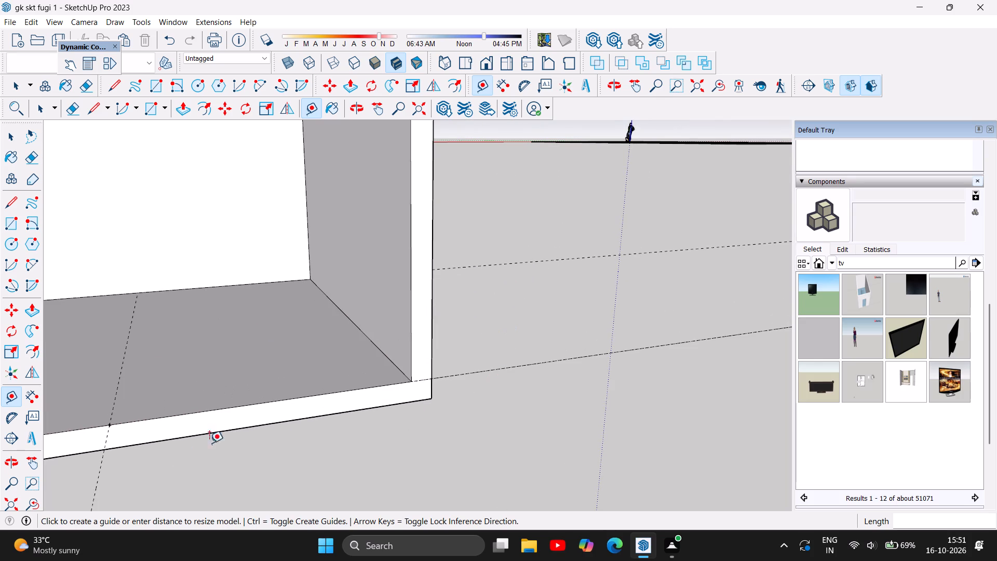
{"action": "left_click", "coordinate": [105, 427]}
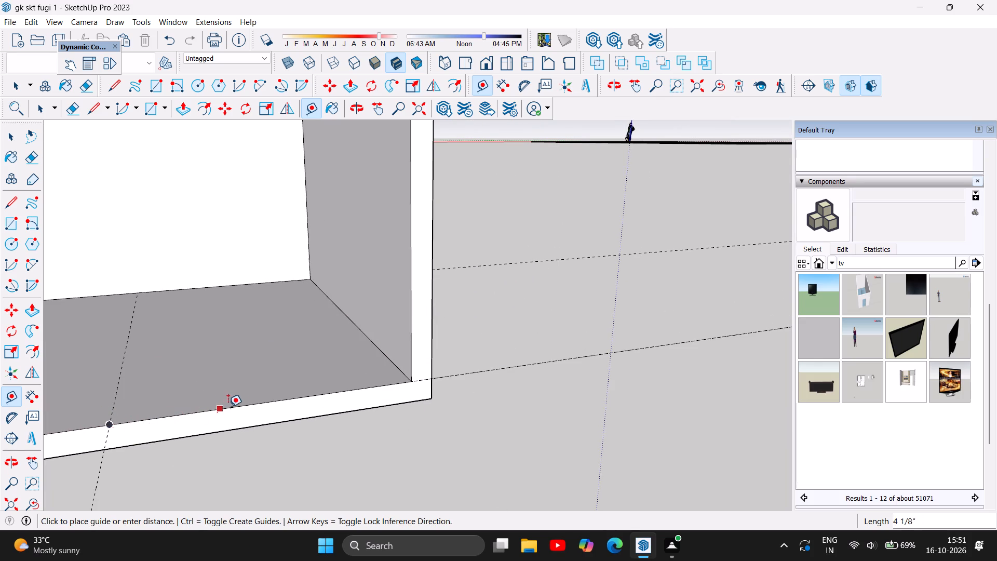
{"action": "left_click", "coordinate": [411, 380]}
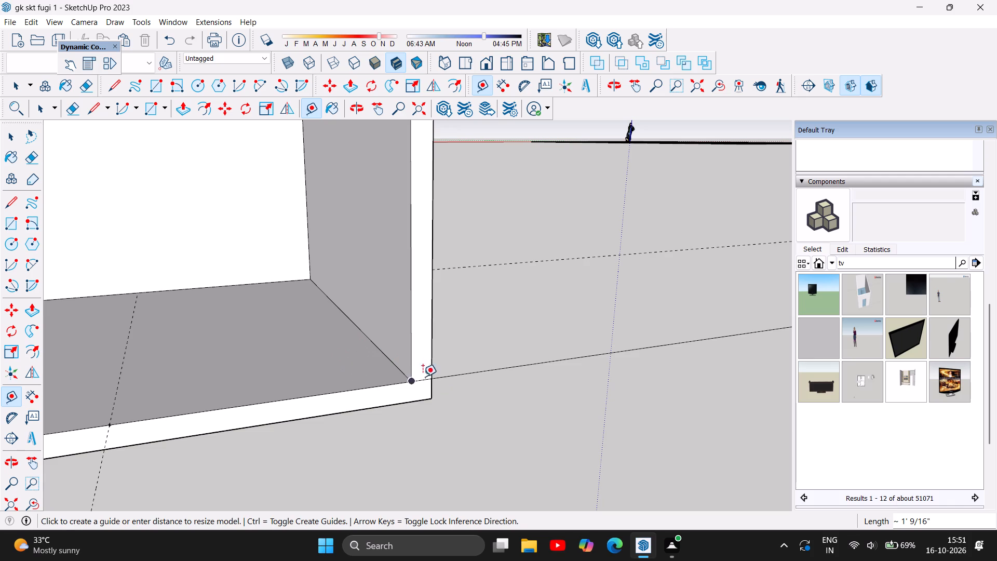
Check the gap from the seventh guide line to the floor's front inner corner with a temporary linear dimension.
{"action": "key", "text": "Escape"}
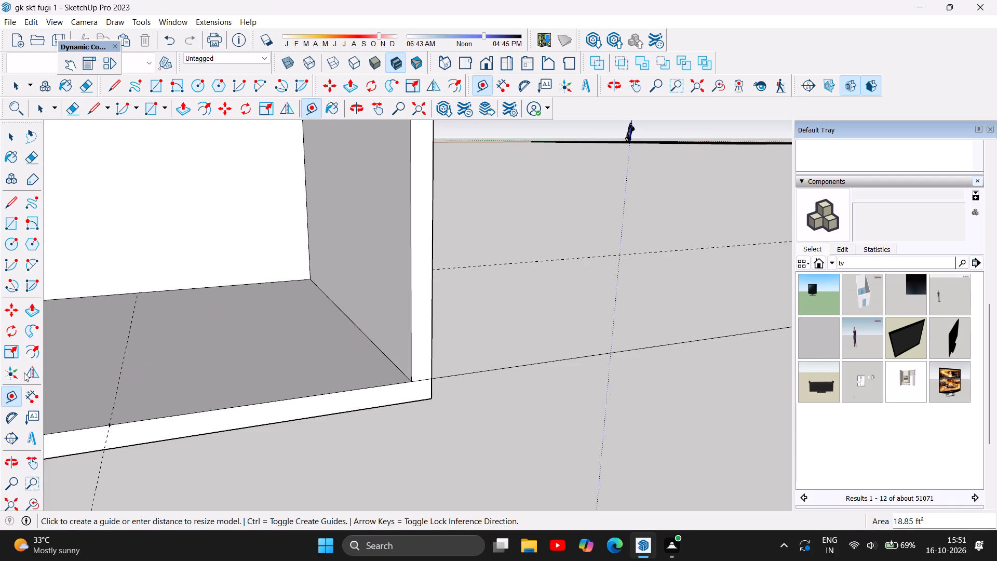
{"action": "left_click", "coordinate": [32, 396]}
{"action": "left_click", "coordinate": [109, 424]}
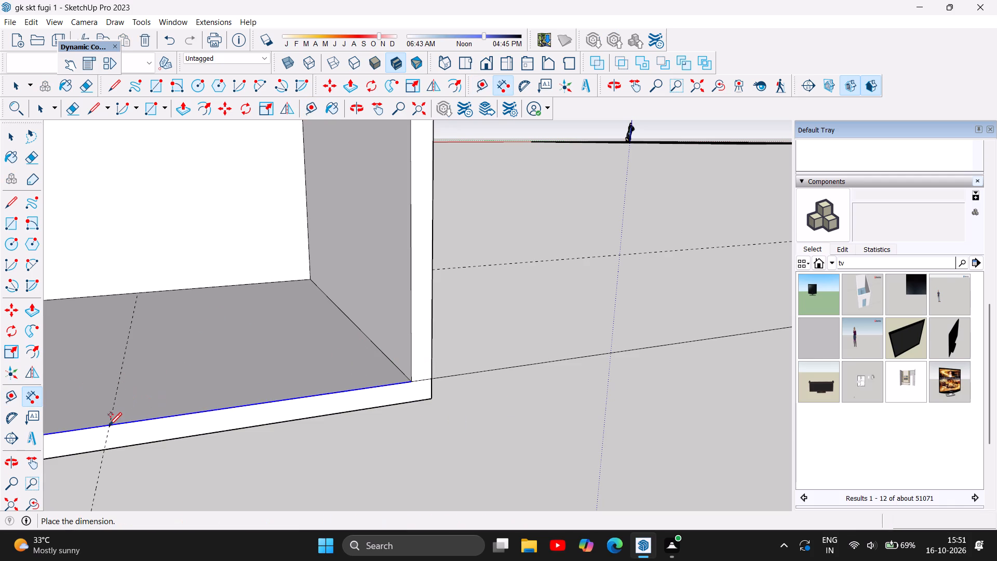
{"action": "key", "text": "Escape"}
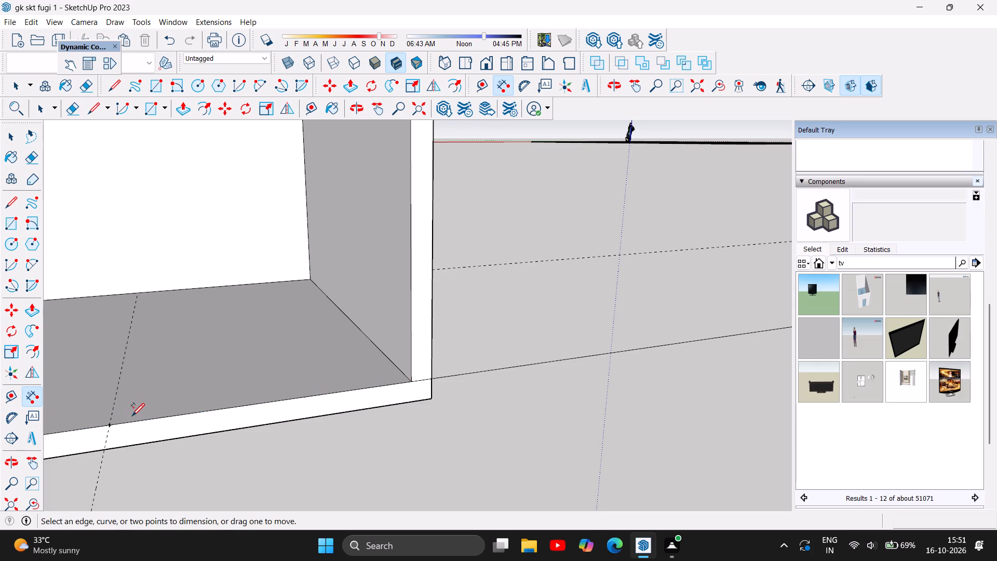
{"action": "left_click", "coordinate": [30, 404]}
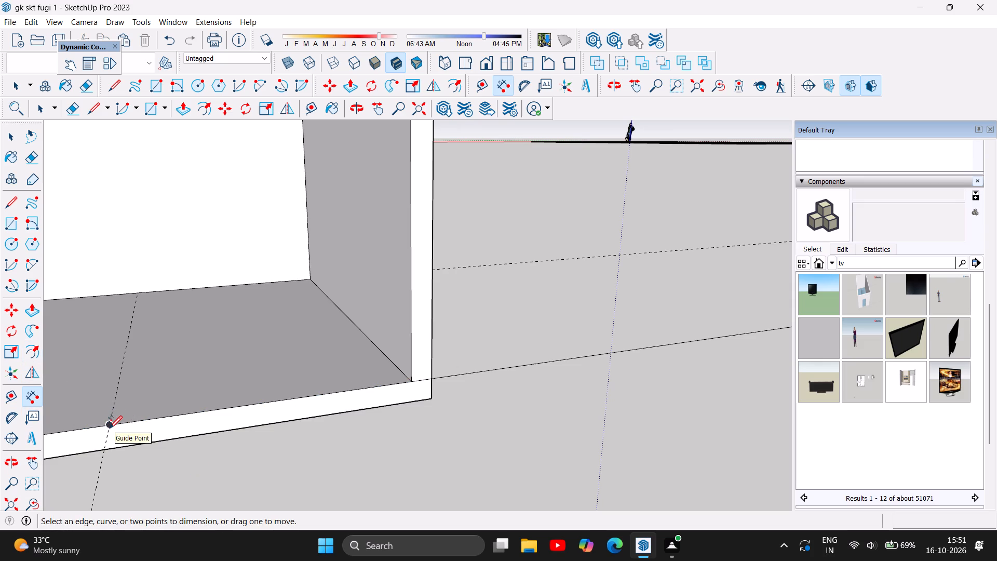
{"action": "left_click", "coordinate": [110, 428]}
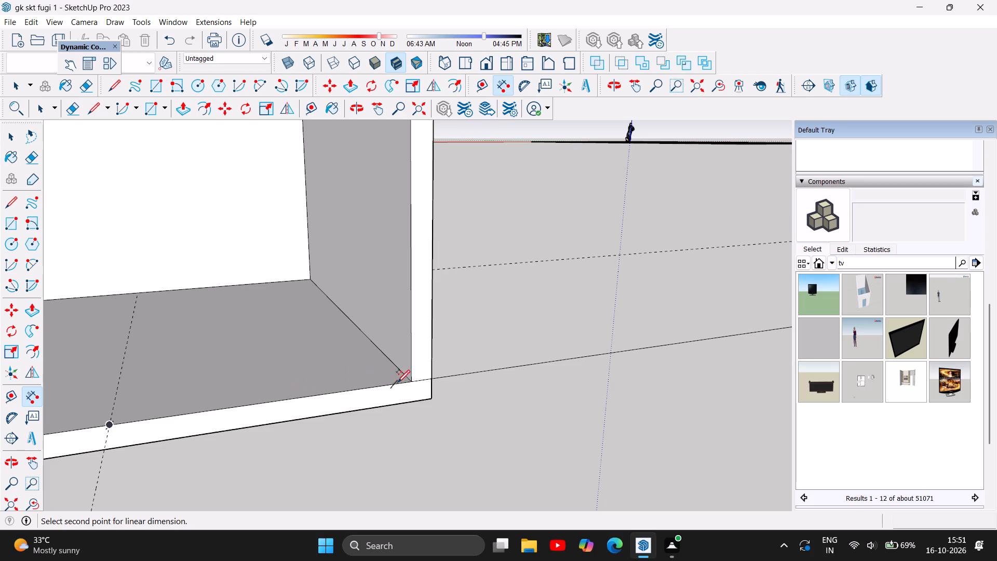
{"action": "left_click", "coordinate": [410, 381]}
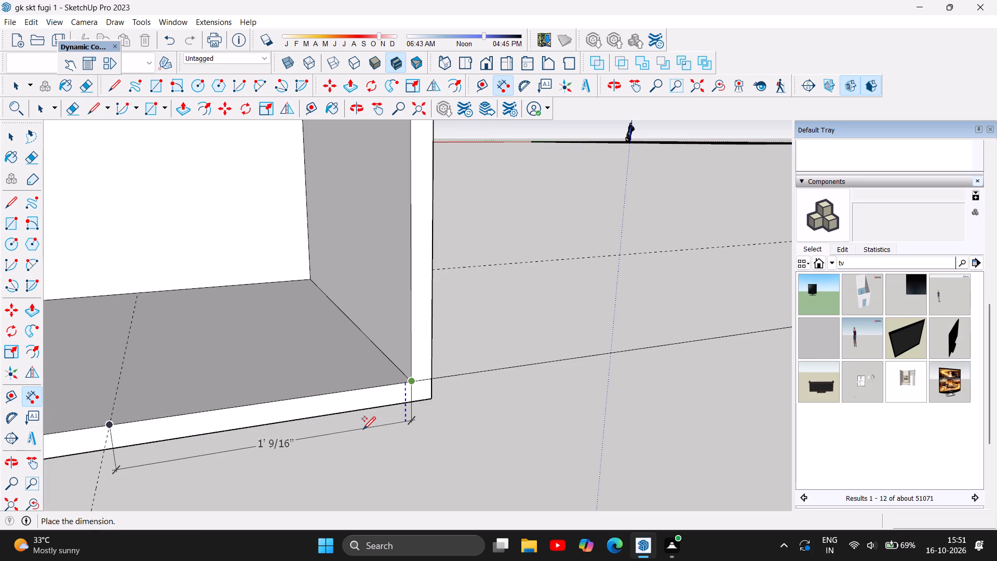
{"action": "key", "text": "Escape"}
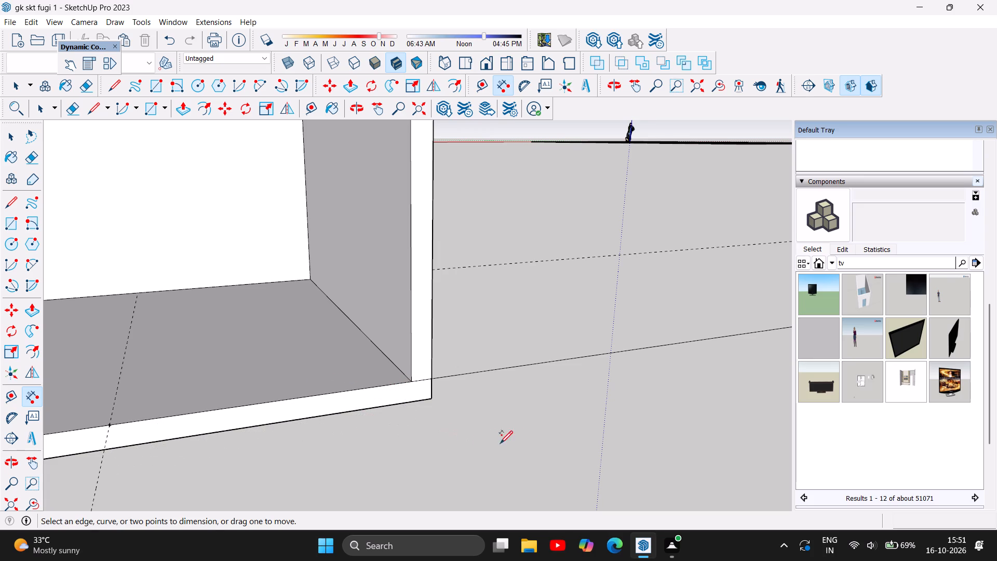
Draw an eighth guide line across the floor, front to back, from a guide point 0.75 inches past the seventh guide line.
{"action": "scroll", "coordinate": [510, 442], "scroll_direction": "down", "scroll_amount": 5}
{"action": "scroll", "coordinate": [558, 396], "scroll_direction": "down", "scroll_amount": 7}
{"action": "scroll", "coordinate": [557, 392], "scroll_direction": "up", "scroll_amount": 2}
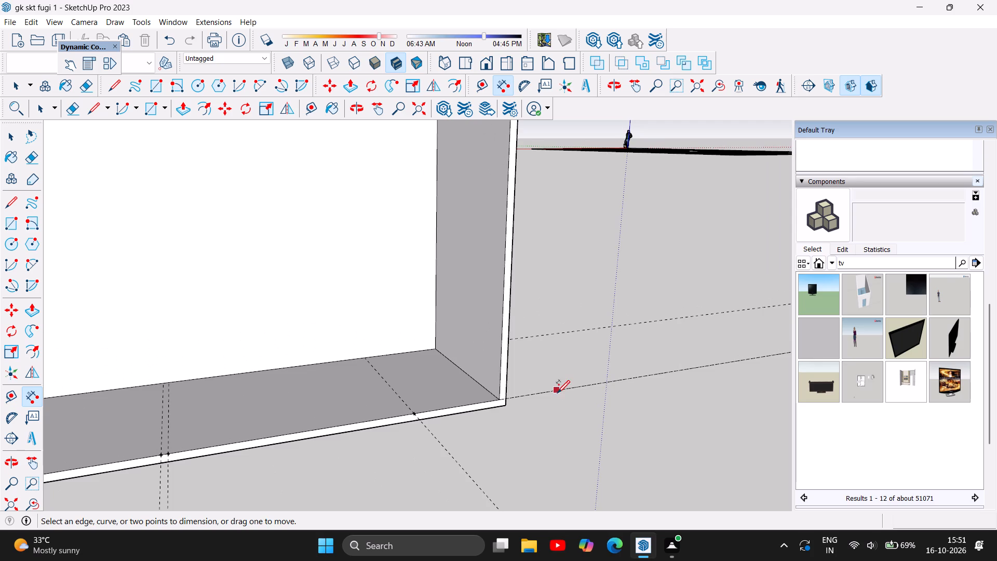
{"action": "scroll", "coordinate": [557, 392], "scroll_direction": "up", "scroll_amount": 4}
{"action": "scroll", "coordinate": [251, 432], "scroll_direction": "up", "scroll_amount": 5}
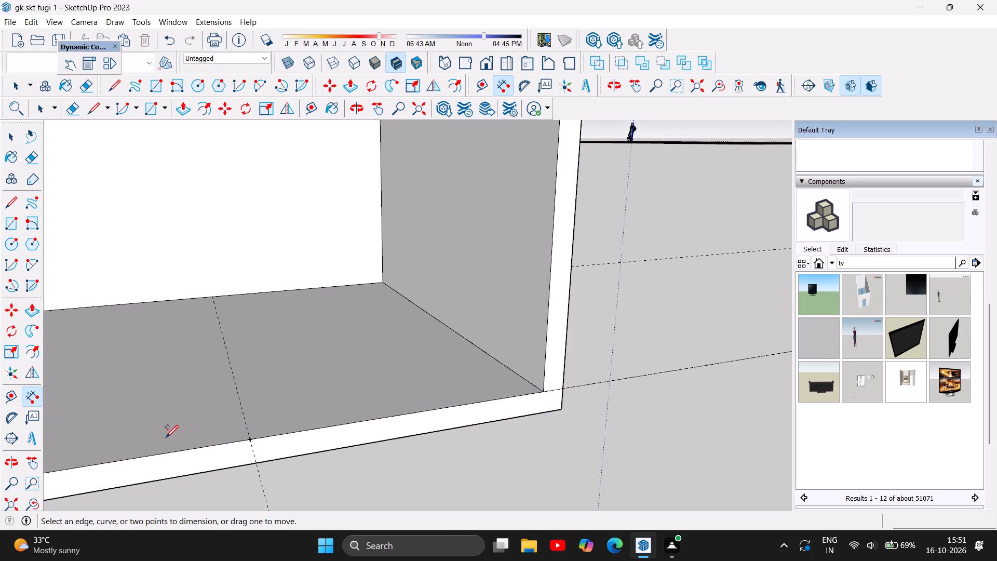
{"action": "key", "text": "t"}
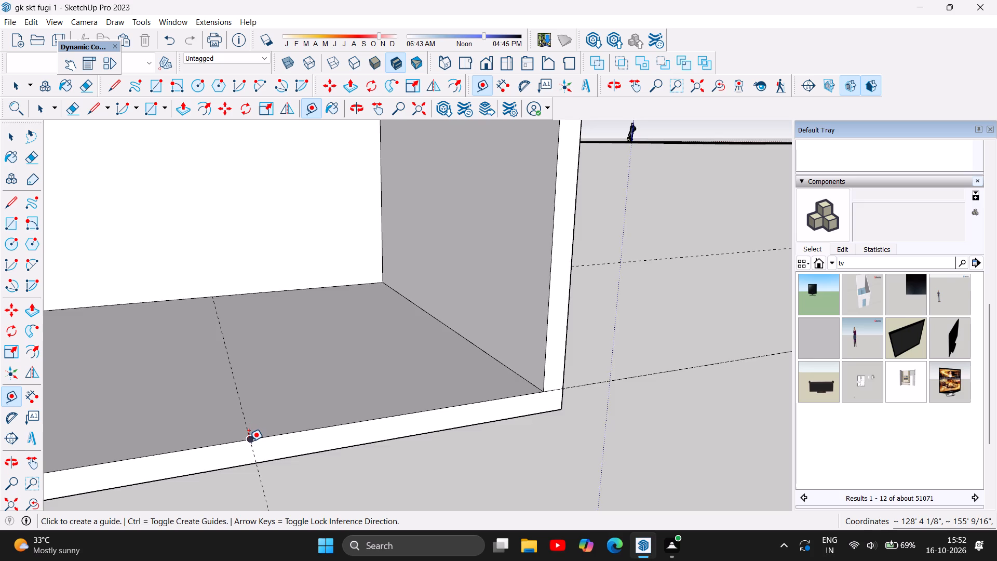
{"action": "scroll", "coordinate": [249, 443], "scroll_direction": "up", "scroll_amount": 6}
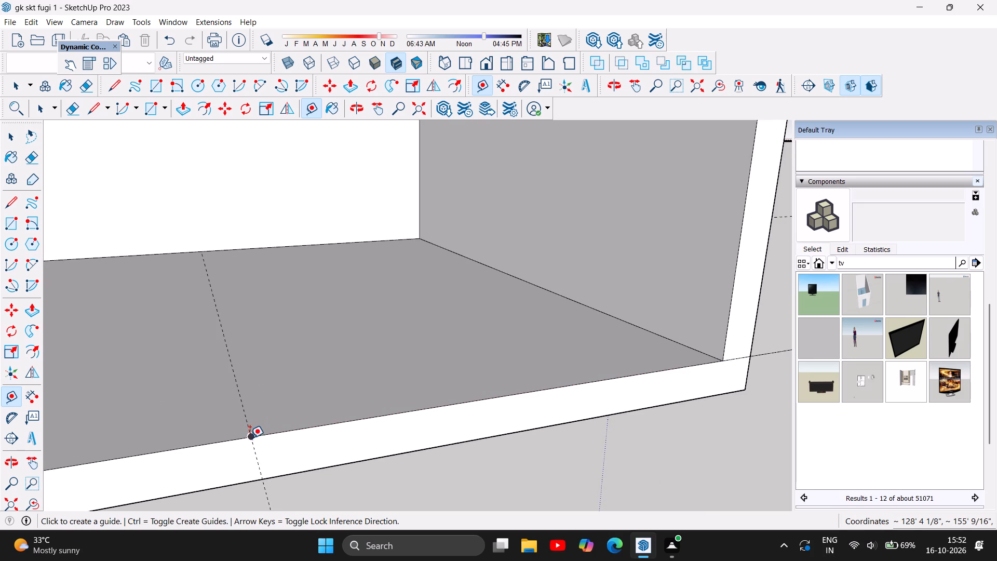
{"action": "left_click", "coordinate": [250, 438]}
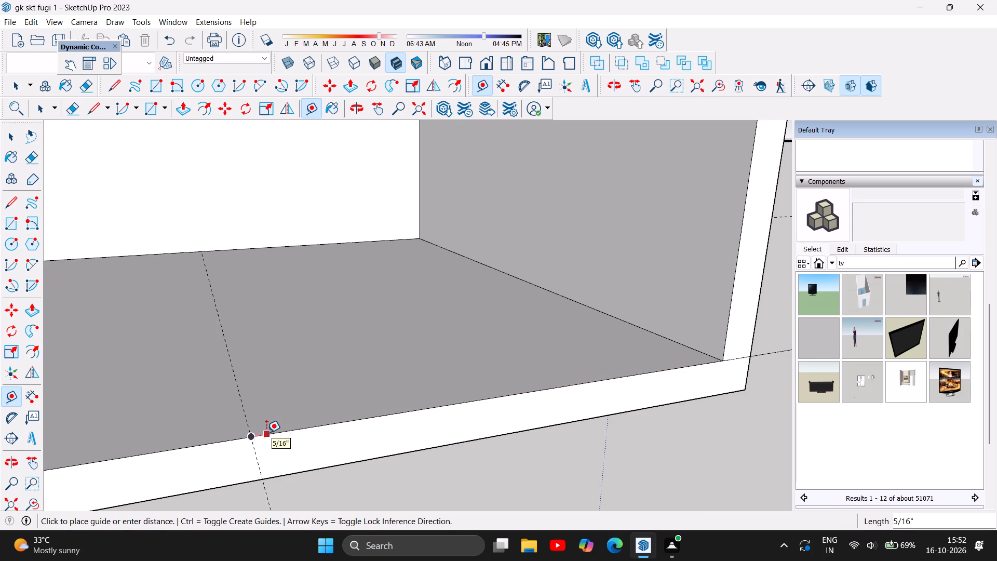
{"action": "type", "text": "0.75"}
{"action": "key", "text": "Return"}
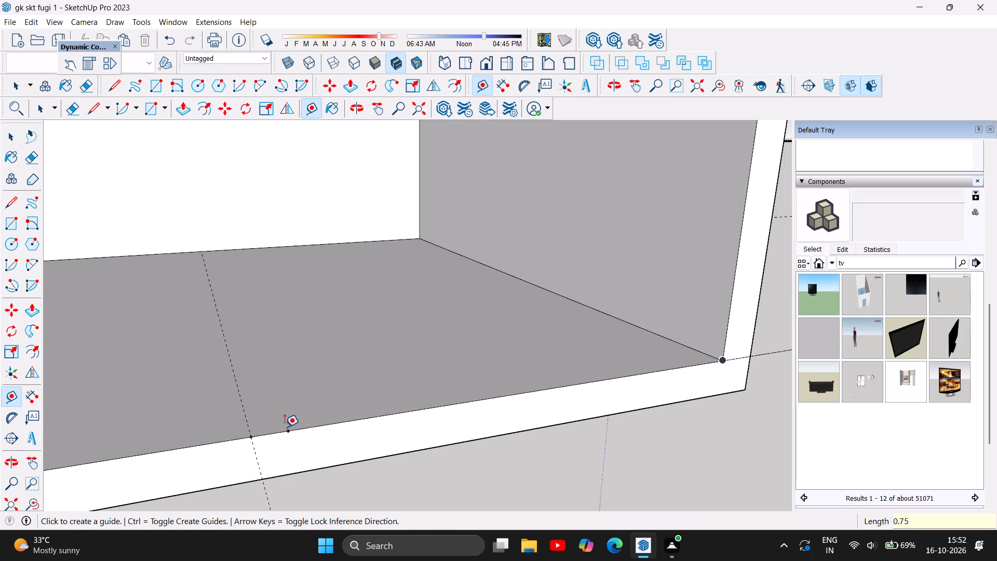
{"action": "left_click", "coordinate": [286, 431]}
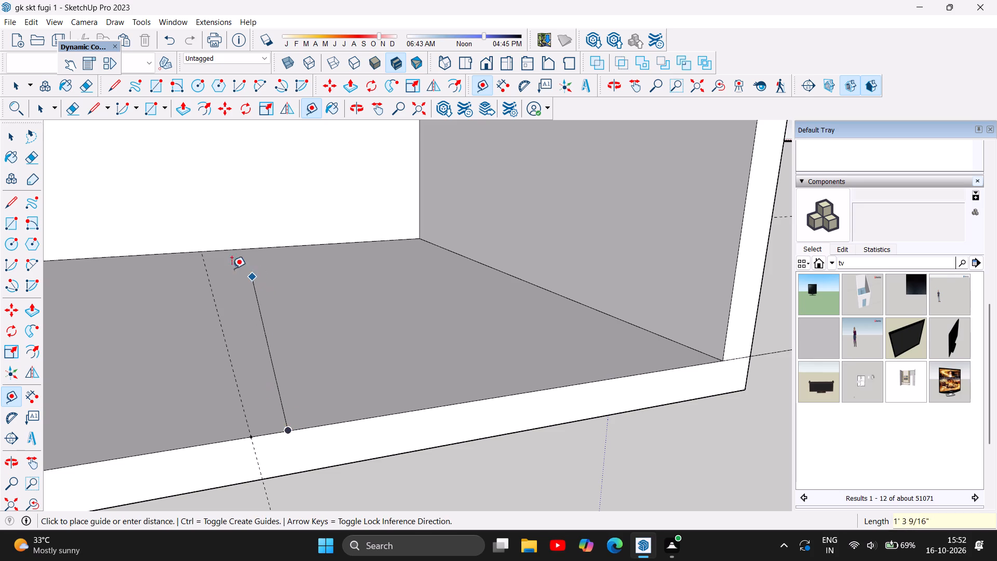
{"action": "left_click", "coordinate": [211, 251]}
Draw two 1' 11" edge lines across the floor along the first pair of partition guides, between the front and back edges.
{"action": "scroll", "coordinate": [300, 349], "scroll_direction": "down", "scroll_amount": 3}
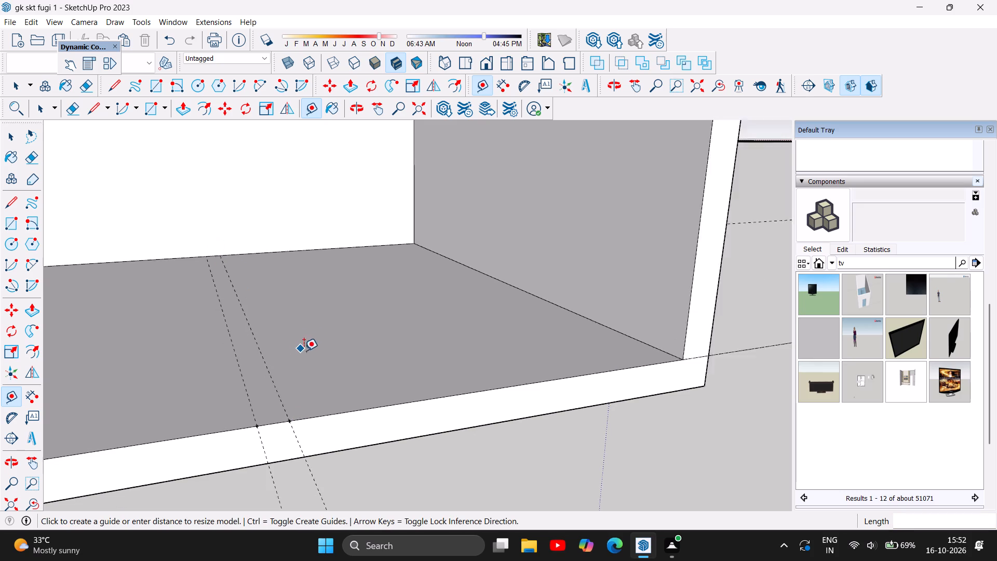
{"action": "scroll", "coordinate": [304, 351], "scroll_direction": "down", "scroll_amount": 3}
{"action": "scroll", "coordinate": [434, 435], "scroll_direction": "down", "scroll_amount": 5}
{"action": "scroll", "coordinate": [517, 418], "scroll_direction": "down", "scroll_amount": 6}
{"action": "scroll", "coordinate": [607, 387], "scroll_direction": "down", "scroll_amount": 5}
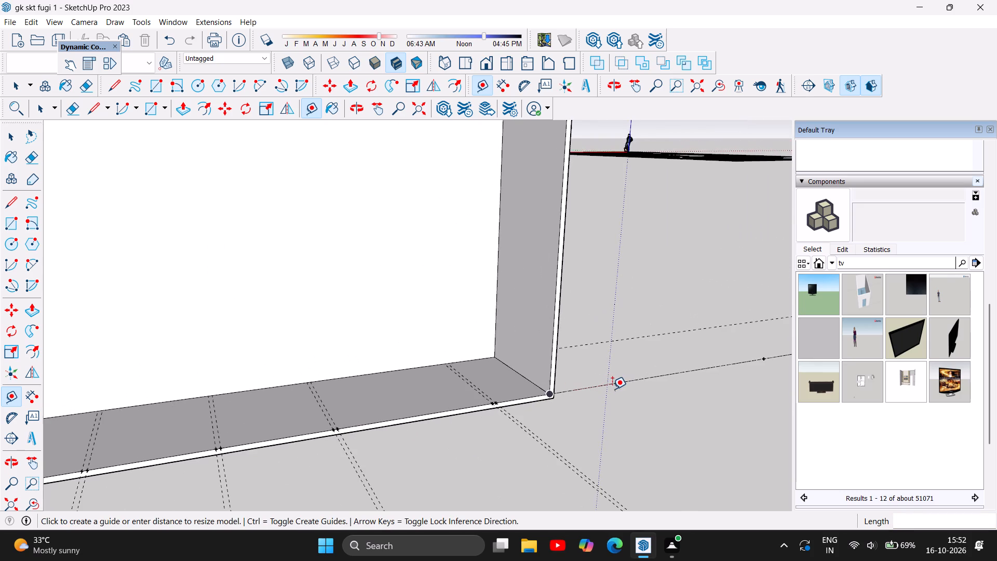
{"action": "scroll", "coordinate": [614, 390], "scroll_direction": "down", "scroll_amount": 5}
{"action": "scroll", "coordinate": [284, 463], "scroll_direction": "up", "scroll_amount": 2}
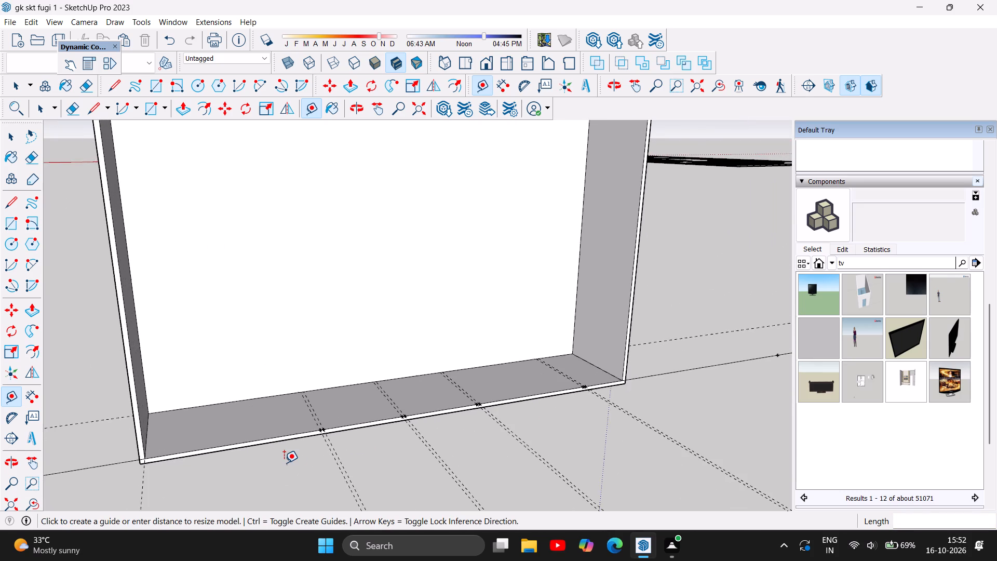
{"action": "scroll", "coordinate": [284, 463], "scroll_direction": "up", "scroll_amount": 4}
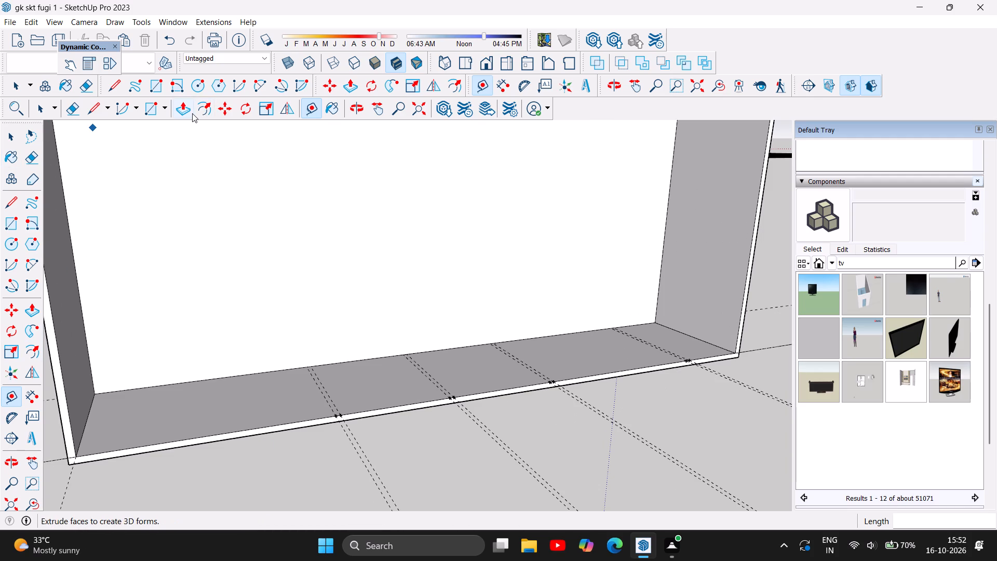
{"action": "left_click", "coordinate": [91, 109]}
{"action": "scroll", "coordinate": [350, 407], "scroll_direction": "up", "scroll_amount": 7}
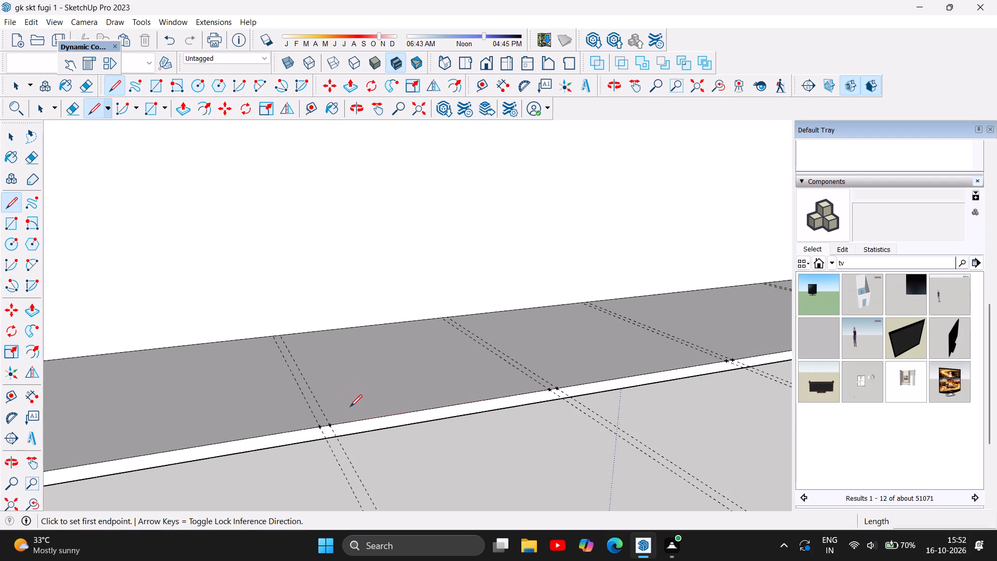
{"action": "left_click", "coordinate": [320, 429]}
{"action": "left_click", "coordinate": [275, 334]}
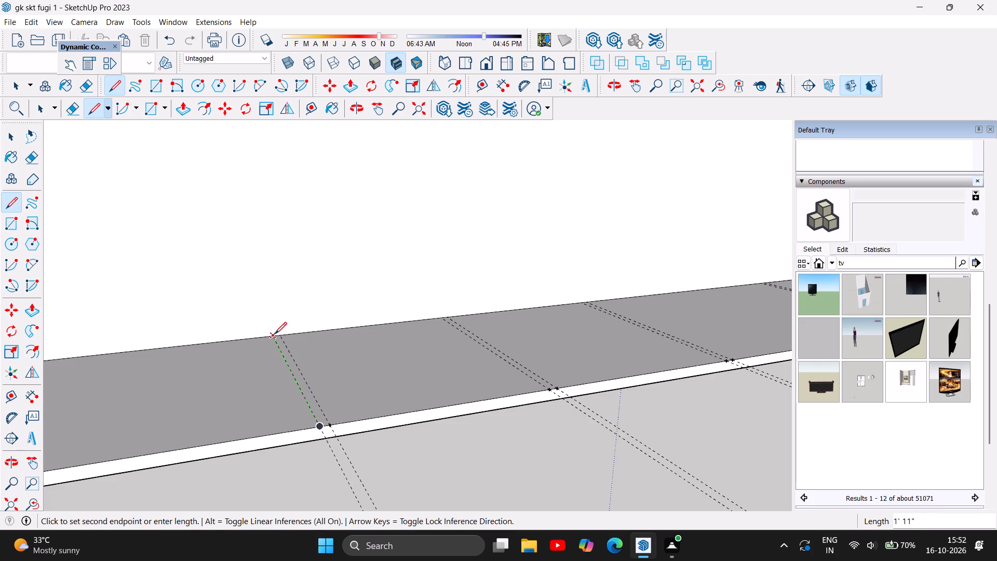
{"action": "left_click", "coordinate": [281, 333]}
{"action": "left_click", "coordinate": [329, 423]}
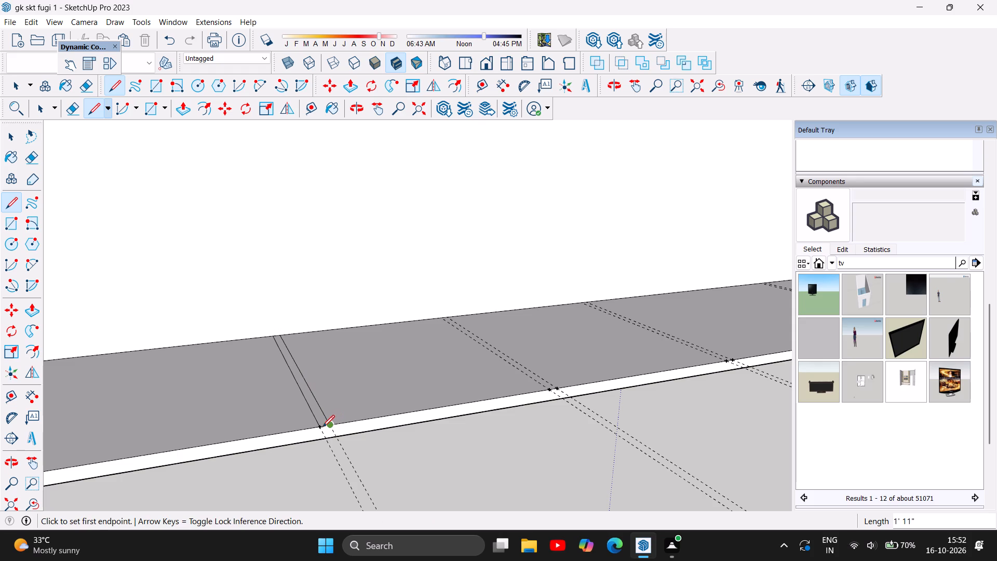
{"action": "left_click", "coordinate": [320, 429]}
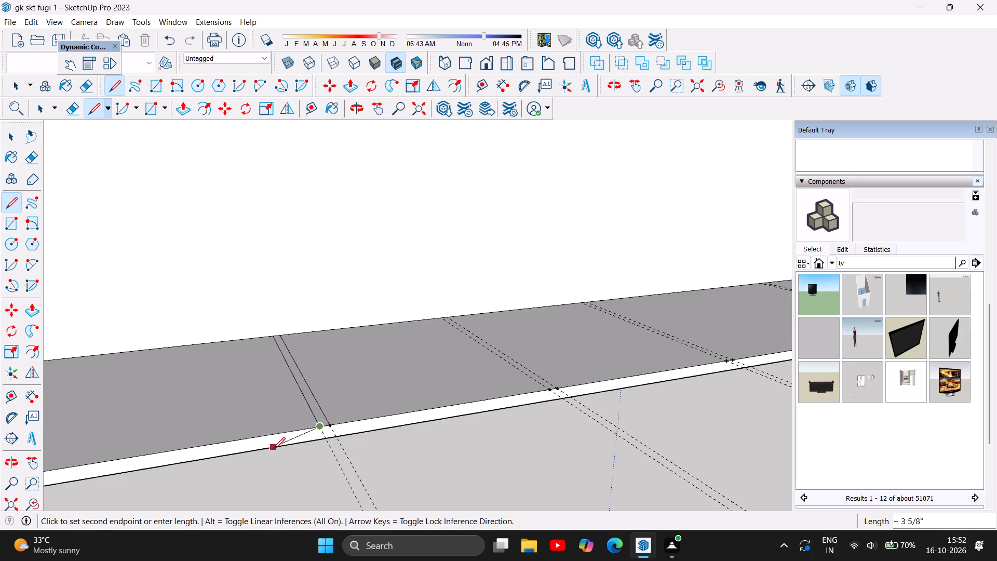
{"action": "key", "text": "Escape"}
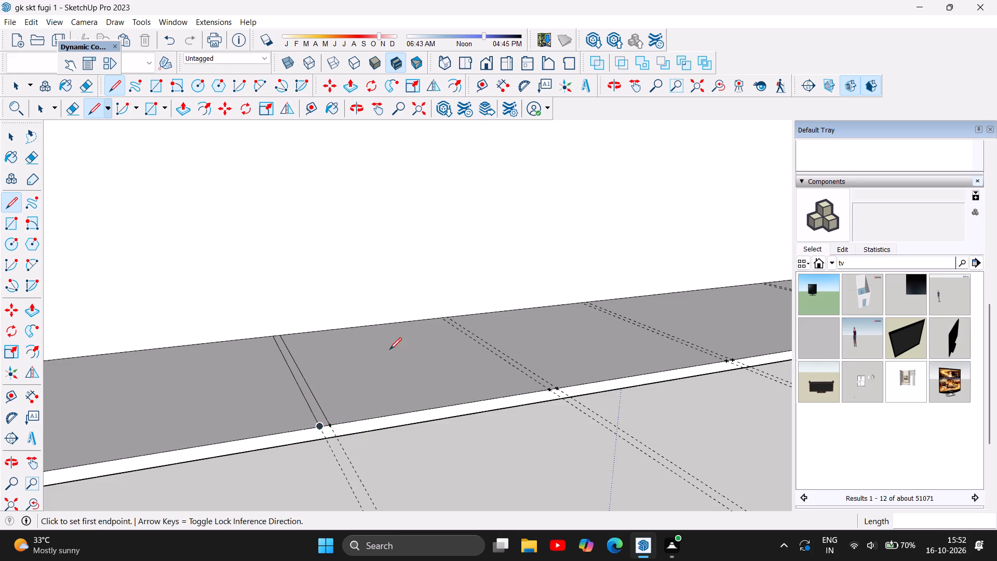
Draw two 1' 11" edge lines across the floor along the second pair of partition guides.
{"action": "scroll", "coordinate": [574, 370], "scroll_direction": "up", "scroll_amount": 3}
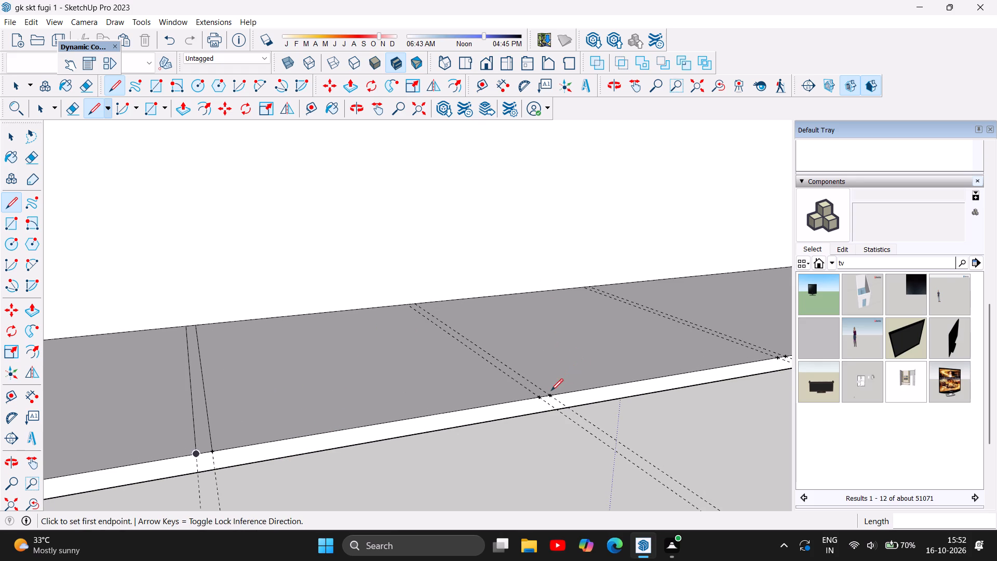
{"action": "left_click", "coordinate": [540, 398]}
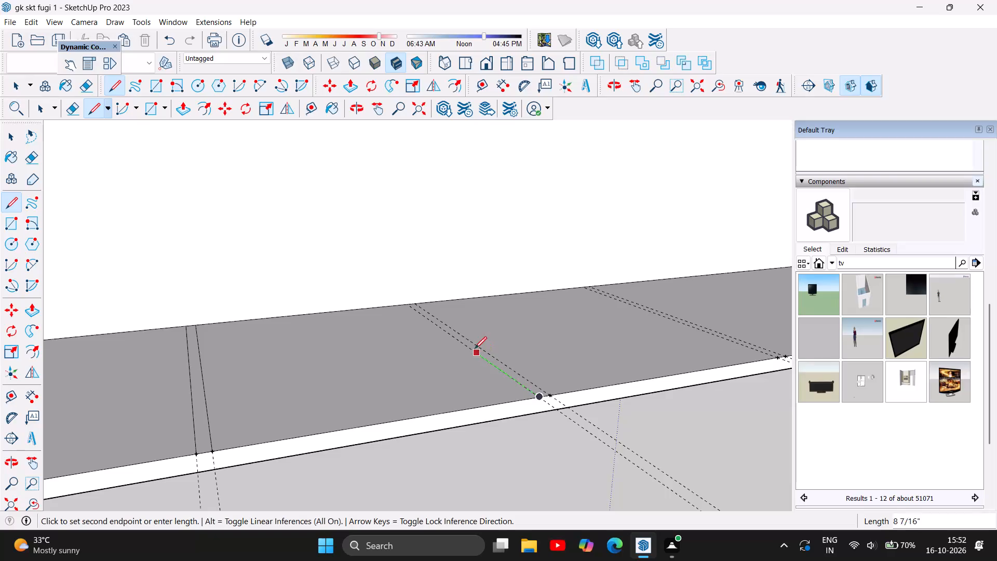
{"action": "left_click", "coordinate": [408, 303]}
{"action": "double_click", "coordinate": [419, 303]}
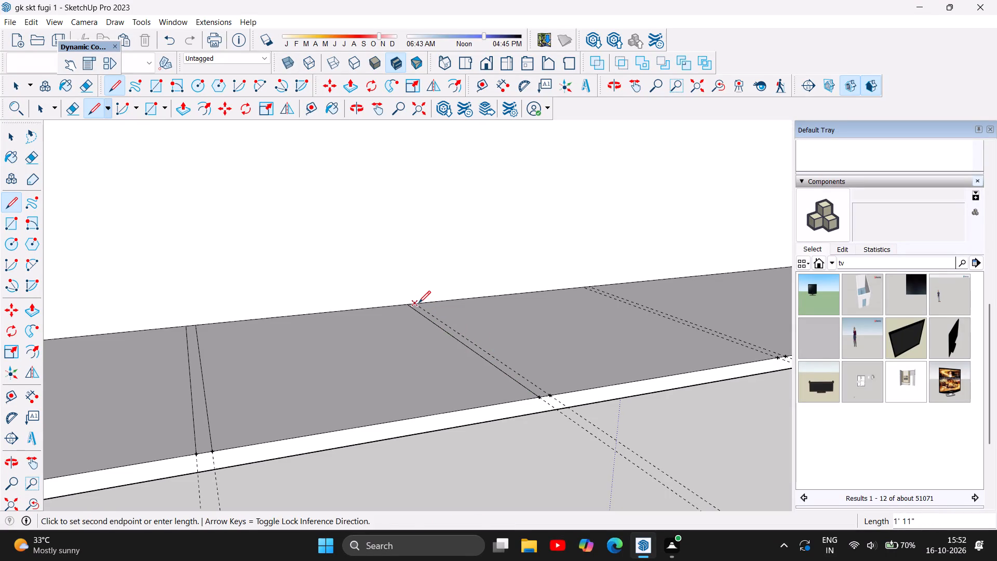
{"action": "left_click", "coordinate": [551, 398]}
{"action": "left_click", "coordinate": [538, 397]}
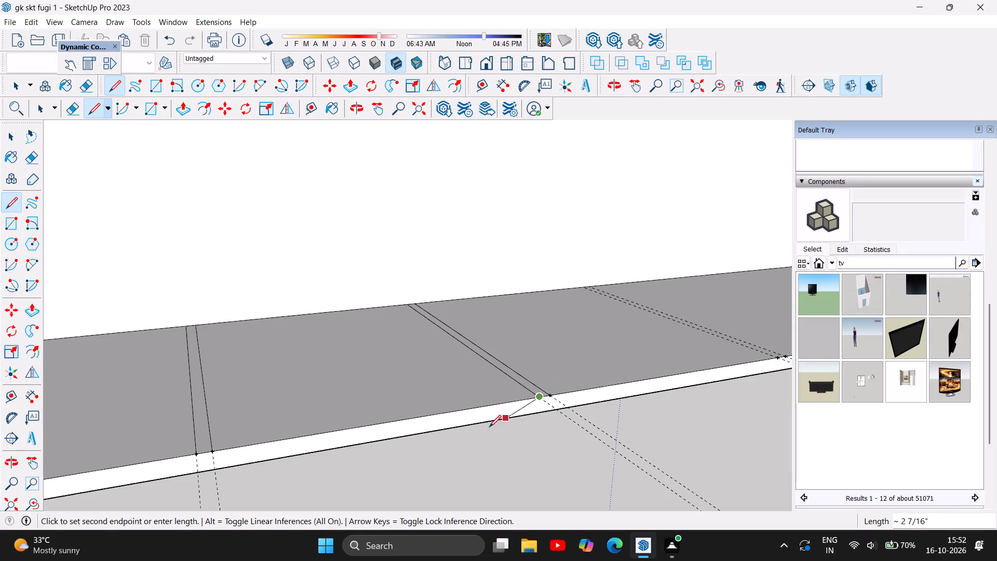
{"action": "key", "text": "Escape"}
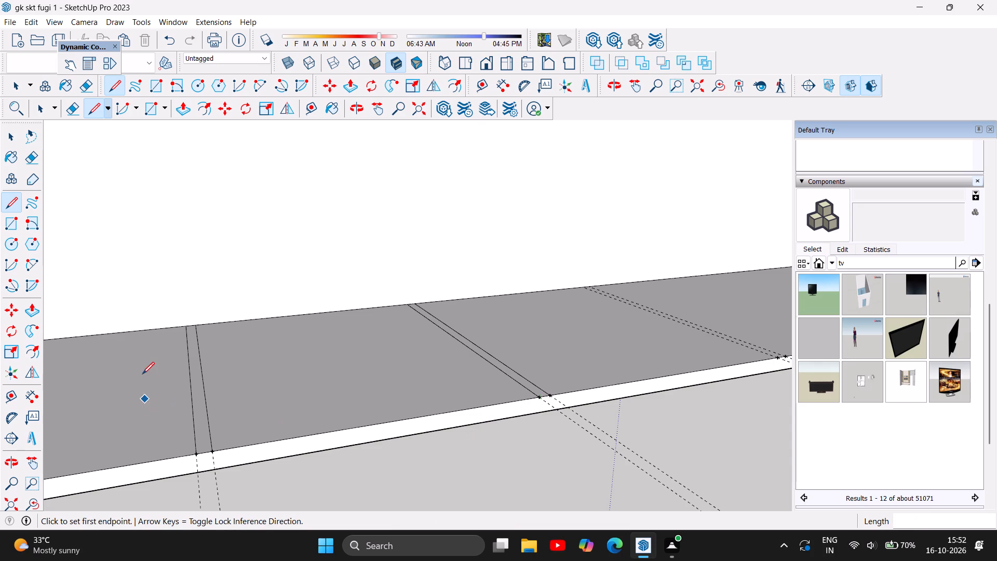
Draw two 1' 11" edge lines across the floor along the third pair of partition guides.
{"action": "scroll", "coordinate": [142, 372], "scroll_direction": "down", "scroll_amount": 5}
{"action": "scroll", "coordinate": [615, 308], "scroll_direction": "up", "scroll_amount": 5}
{"action": "scroll", "coordinate": [555, 405], "scroll_direction": "up", "scroll_amount": 1}
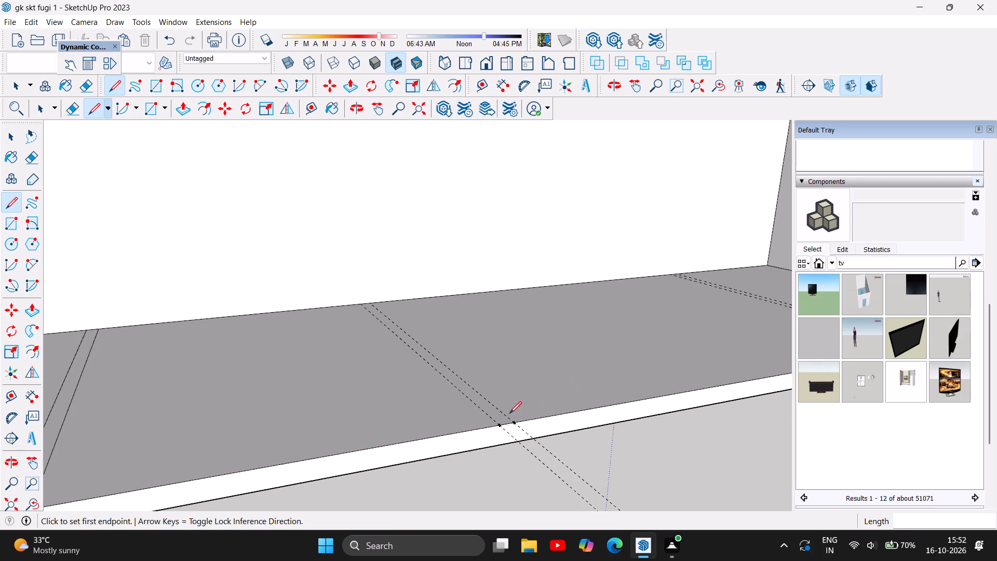
{"action": "left_click", "coordinate": [497, 424]}
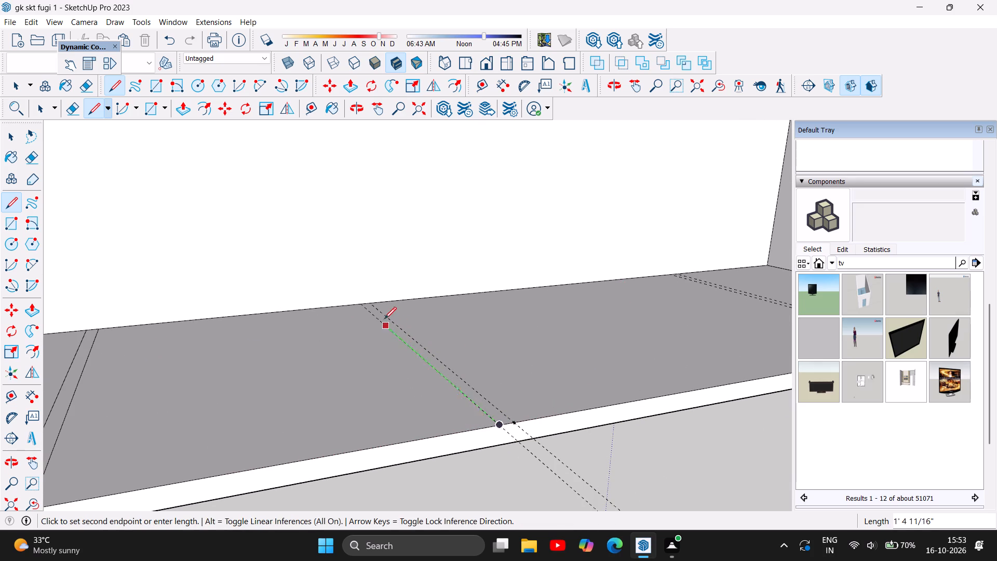
{"action": "left_click", "coordinate": [362, 303]}
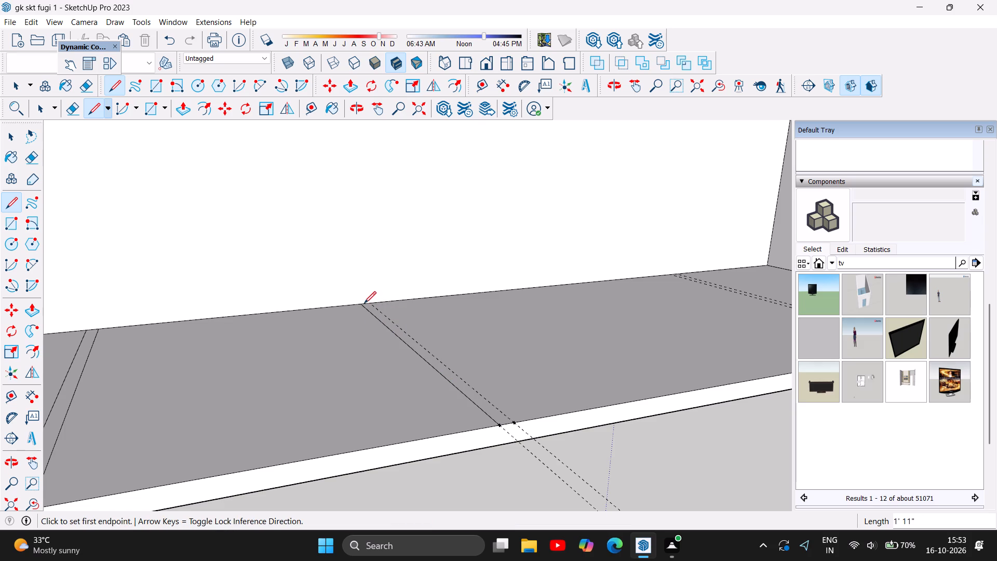
{"action": "left_click", "coordinate": [371, 303]}
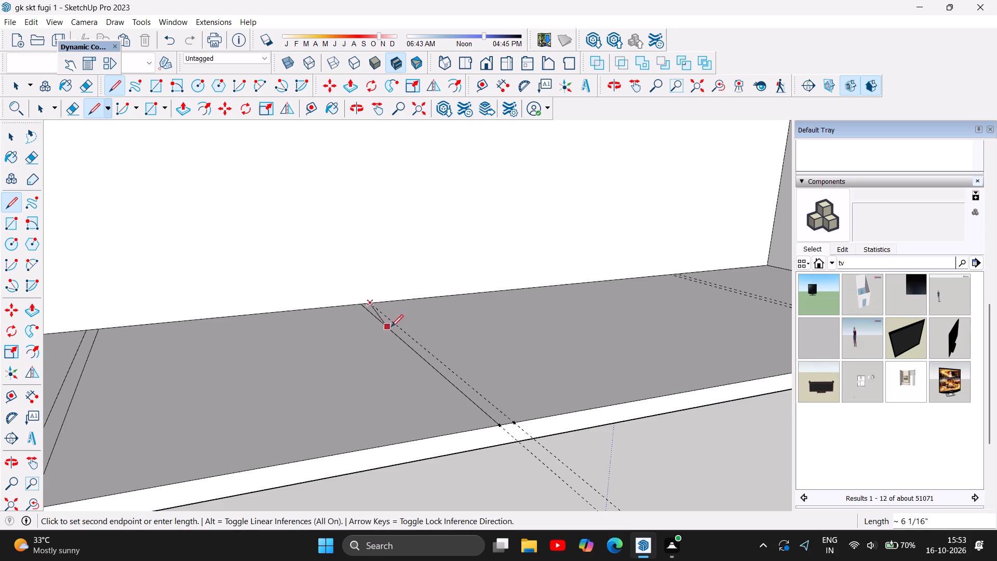
{"action": "left_click", "coordinate": [514, 425]}
{"action": "left_click", "coordinate": [503, 426]}
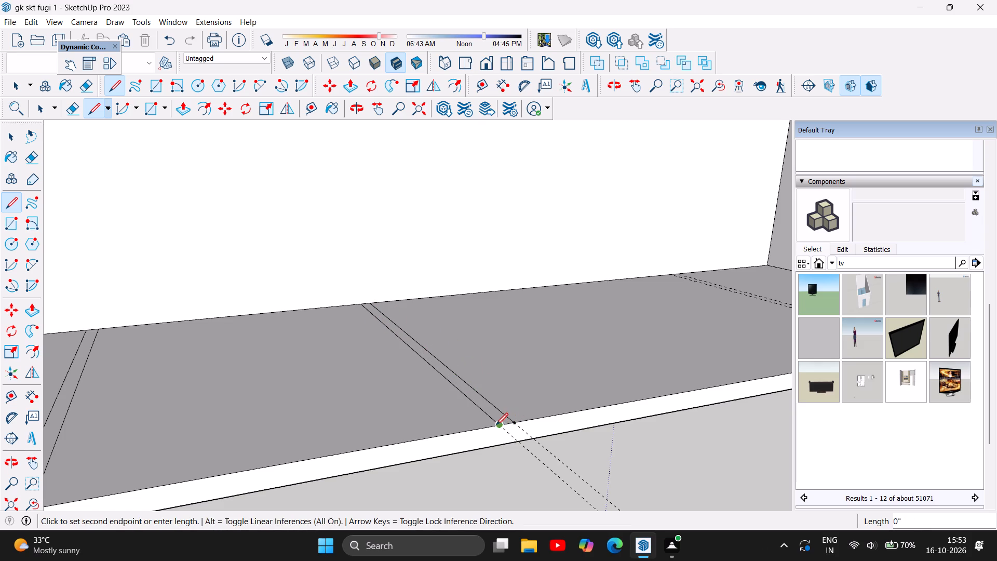
Draw two 1' 11" edge lines across the floor along the fourth pair of partition guides.
{"action": "left_click", "coordinate": [498, 425]}
{"action": "key", "text": "Escape"}
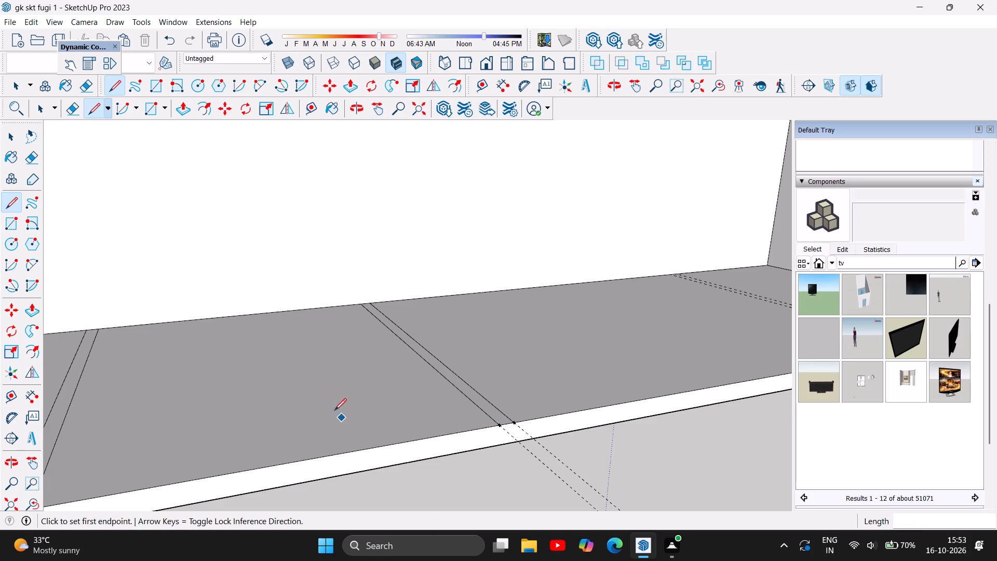
{"action": "scroll", "coordinate": [303, 397], "scroll_direction": "down", "scroll_amount": 6}
{"action": "scroll", "coordinate": [806, 336], "scroll_direction": "up", "scroll_amount": 4}
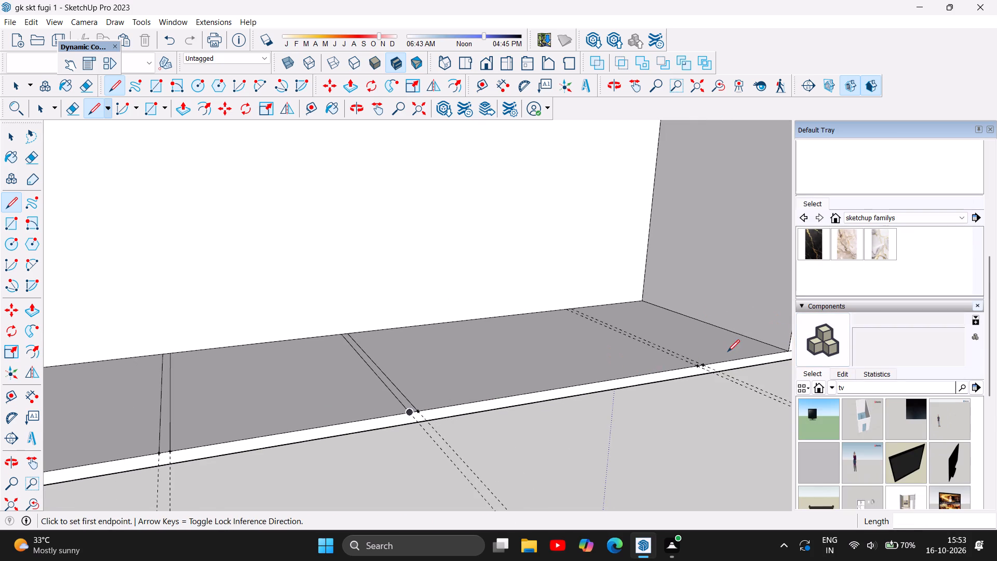
{"action": "scroll", "coordinate": [729, 352], "scroll_direction": "up", "scroll_amount": 11}
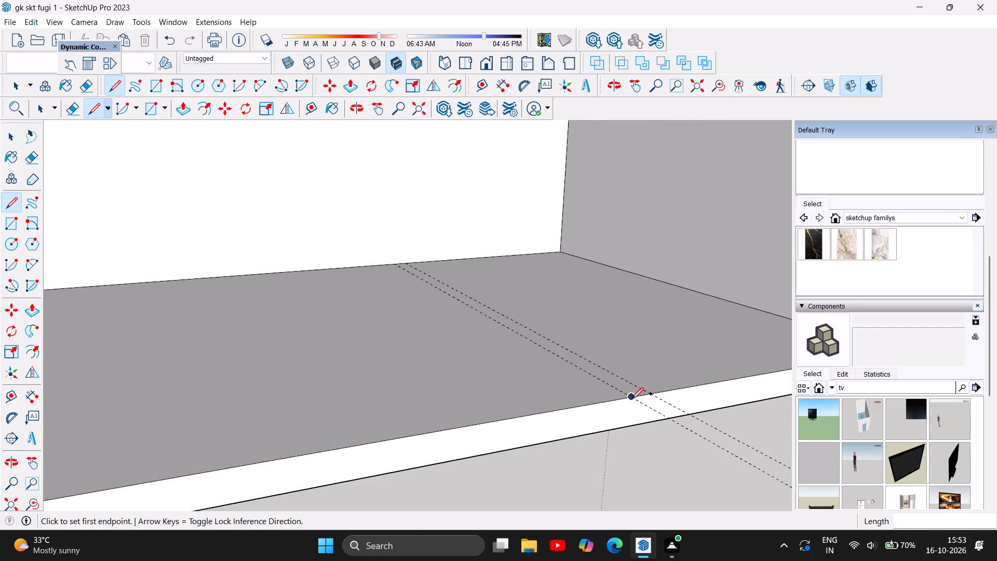
{"action": "left_click", "coordinate": [632, 400]}
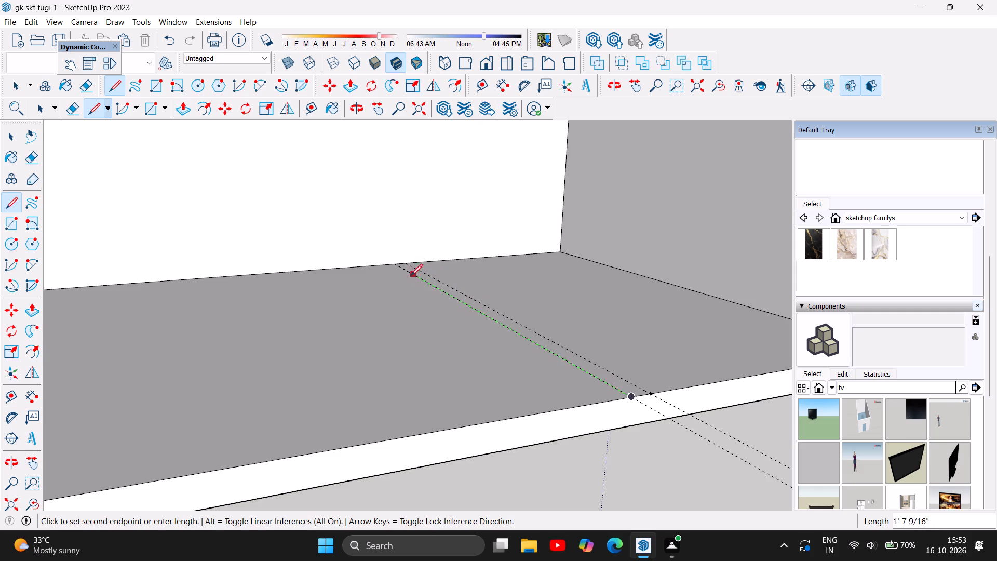
{"action": "left_click", "coordinate": [397, 265]}
{"action": "left_click", "coordinate": [405, 264]}
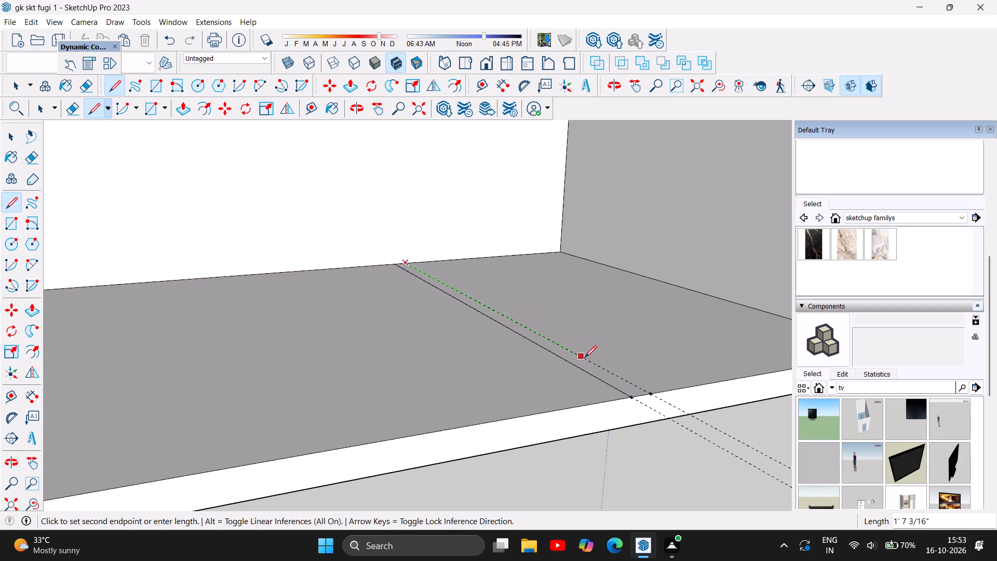
{"action": "left_click", "coordinate": [652, 394]}
{"action": "left_click", "coordinate": [634, 397]}
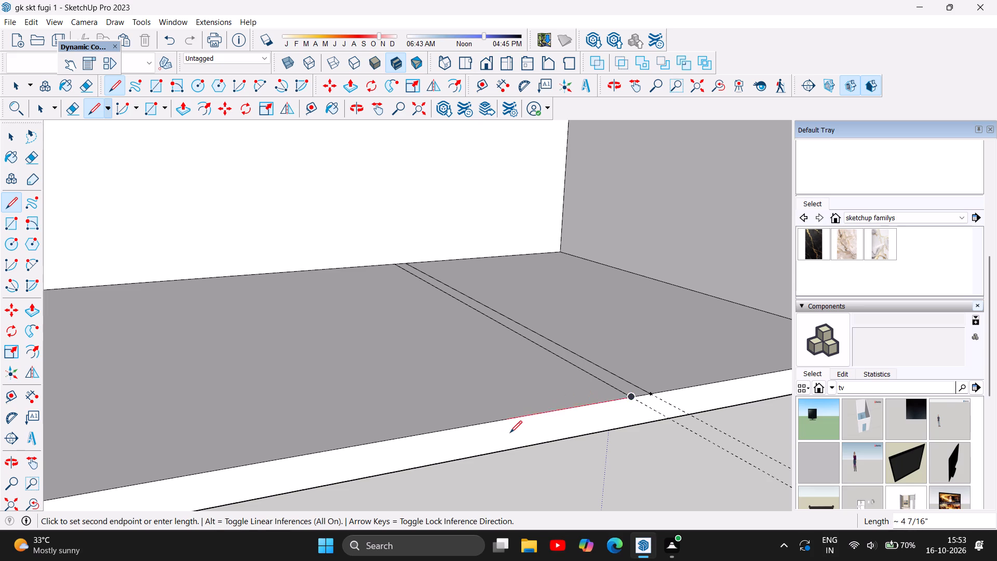
{"action": "key", "text": "Escape"}
Push/Pull the first partition footprint, beside the widest compartment, up 7' 10" to the underside of the cabinet top.
{"action": "scroll", "coordinate": [585, 388], "scroll_direction": "down", "scroll_amount": 19}
{"action": "scroll", "coordinate": [603, 454], "scroll_direction": "down", "scroll_amount": 5}
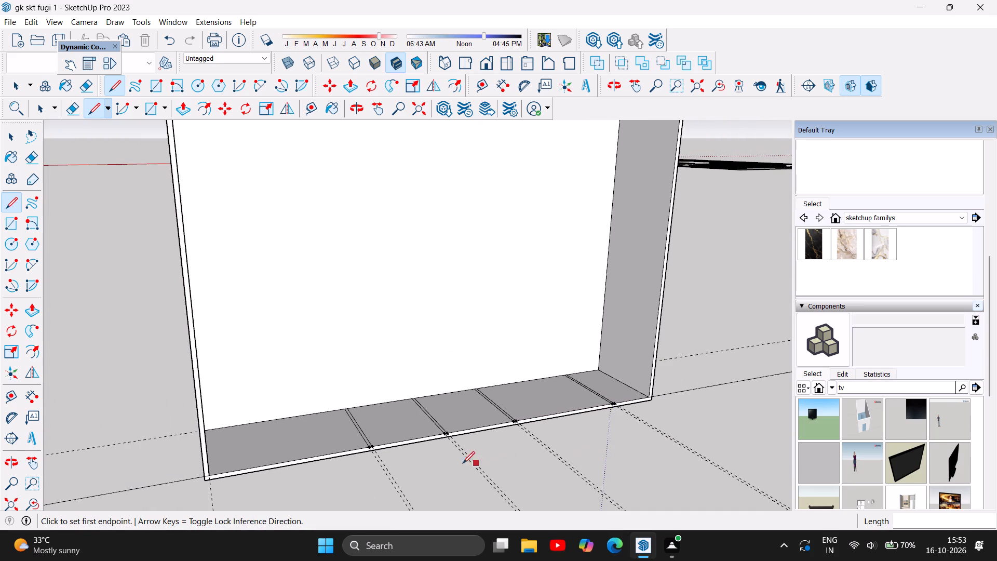
{"action": "scroll", "coordinate": [448, 470], "scroll_direction": "up", "scroll_amount": 4}
{"action": "scroll", "coordinate": [370, 466], "scroll_direction": "up", "scroll_amount": 1}
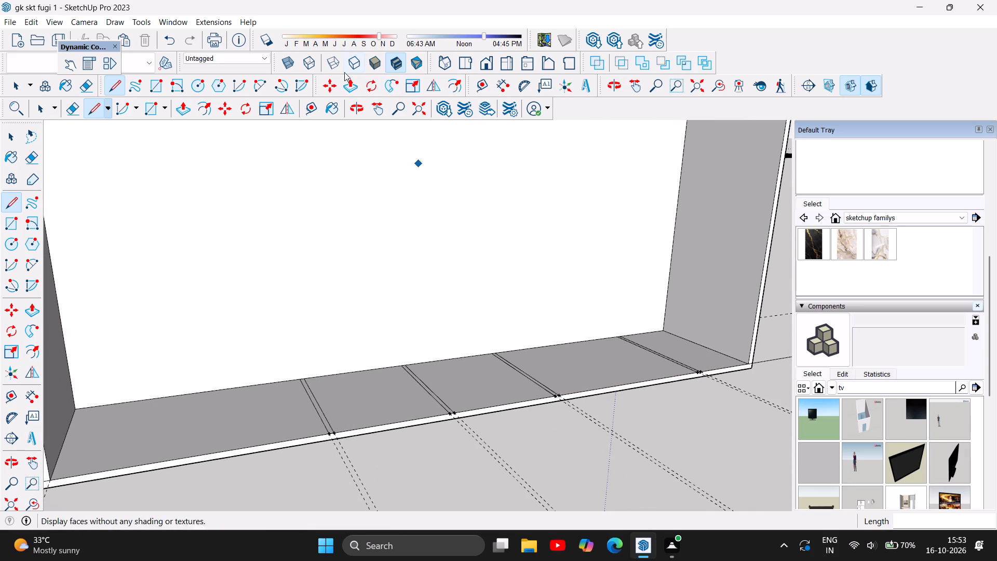
{"action": "left_click", "coordinate": [181, 112]}
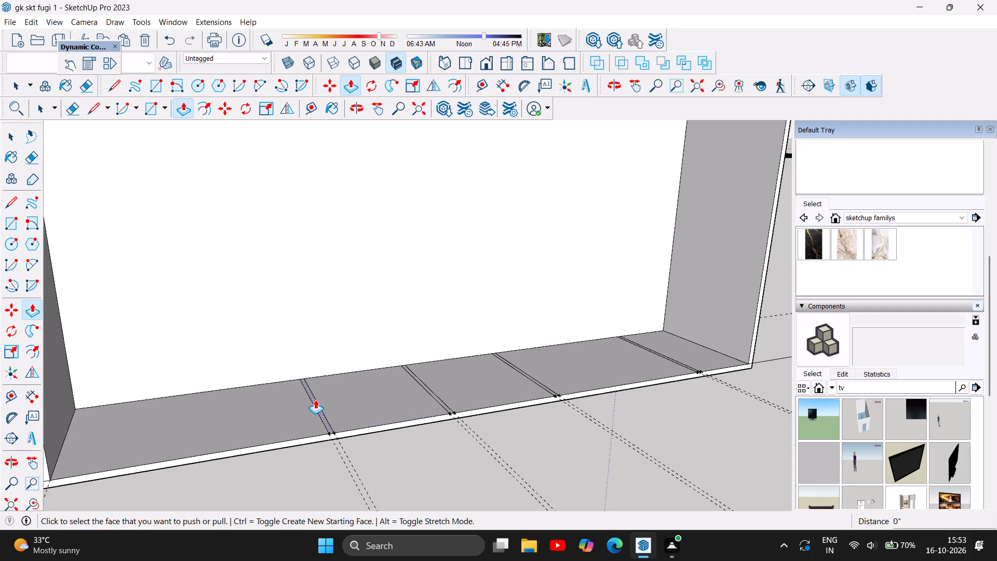
{"action": "left_click", "coordinate": [313, 399]}
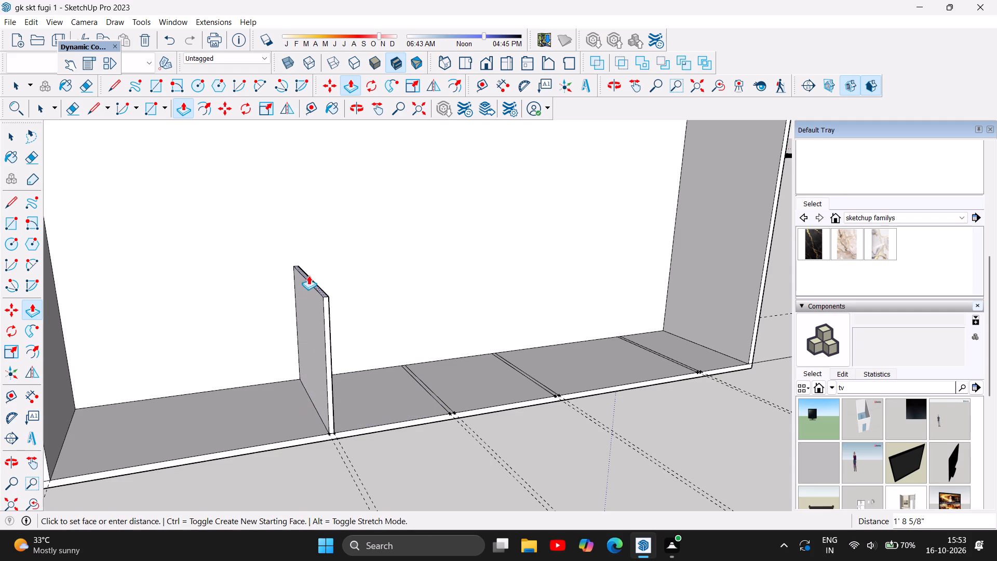
{"action": "scroll", "coordinate": [327, 291], "scroll_direction": "down", "scroll_amount": 13}
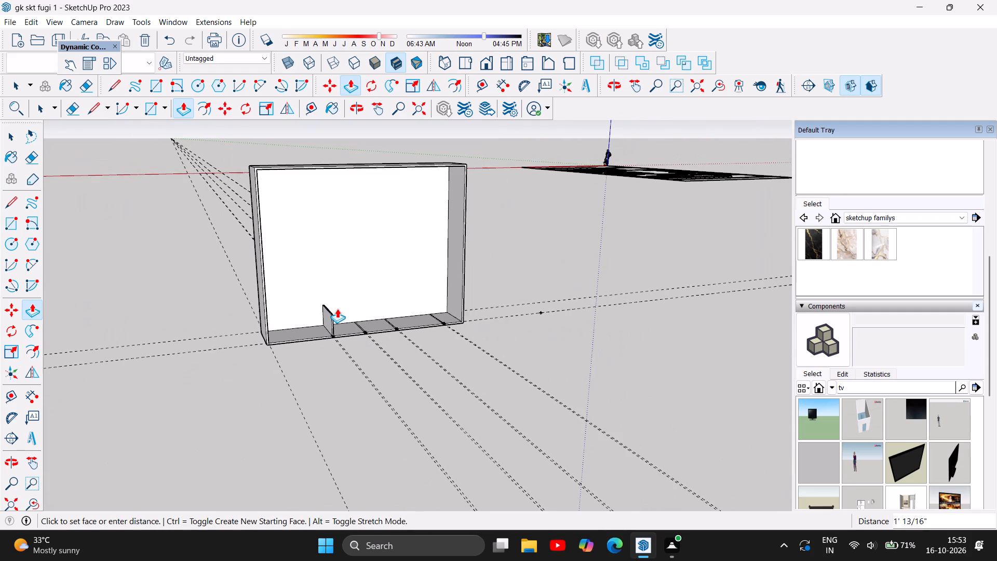
{"action": "scroll", "coordinate": [322, 160], "scroll_direction": "up", "scroll_amount": 5}
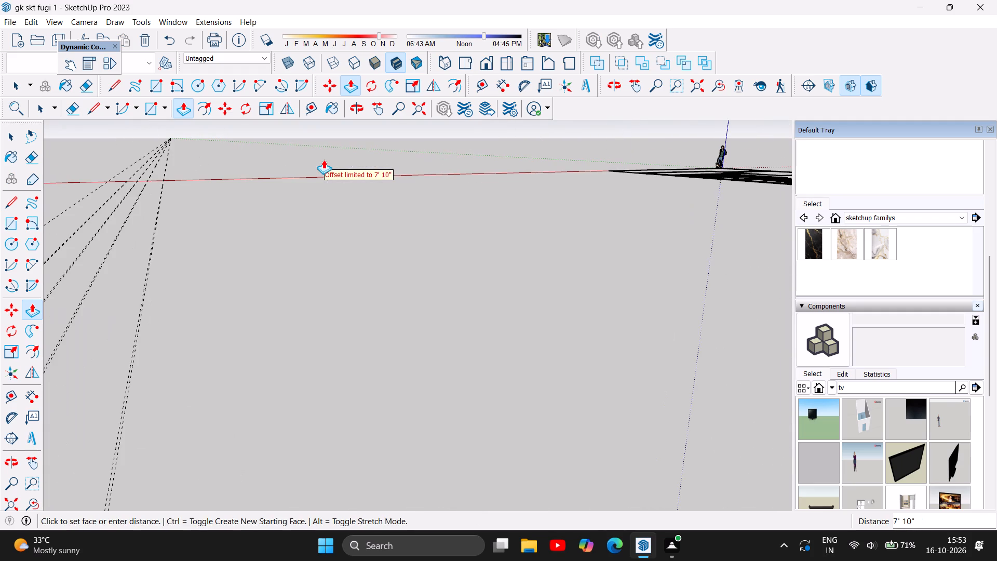
{"action": "scroll", "coordinate": [326, 183], "scroll_direction": "down", "scroll_amount": 5}
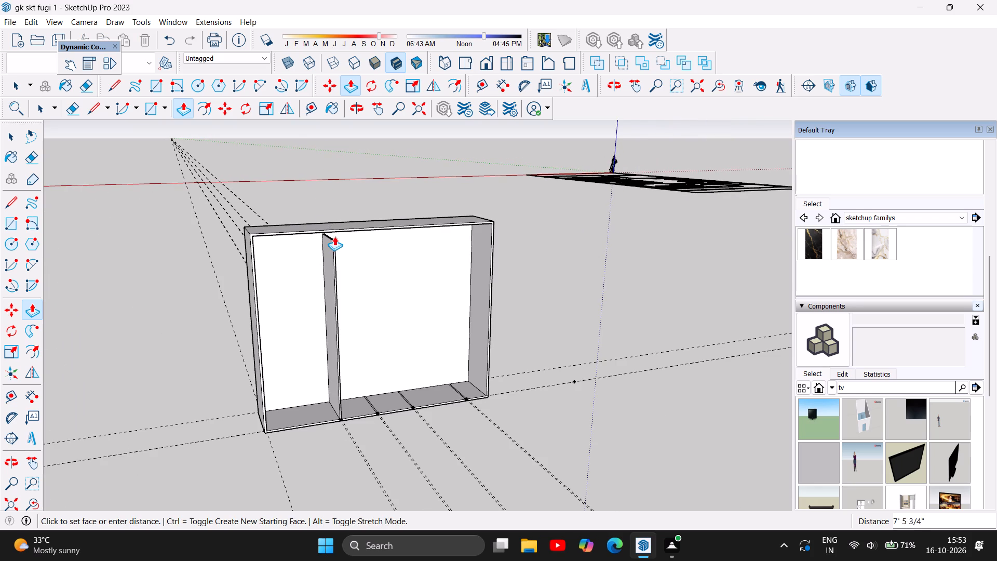
{"action": "scroll", "coordinate": [334, 226], "scroll_direction": "up", "scroll_amount": 9}
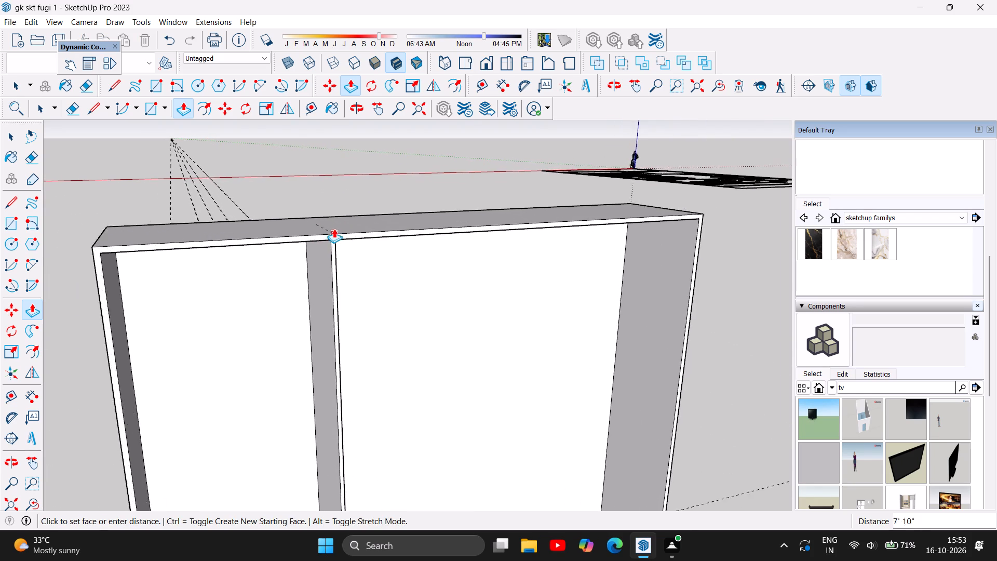
{"action": "scroll", "coordinate": [334, 229], "scroll_direction": "up", "scroll_amount": 10}
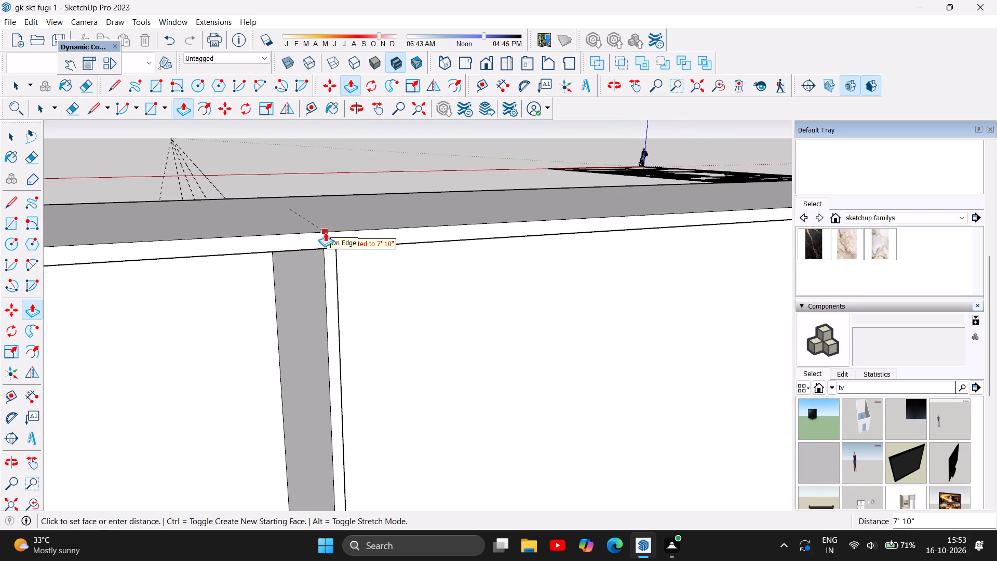
{"action": "left_click", "coordinate": [325, 232]}
Push/Pull the second partition footprint up 7' 10" to the cabinet top.
{"action": "scroll", "coordinate": [259, 162], "scroll_direction": "down", "scroll_amount": 4}
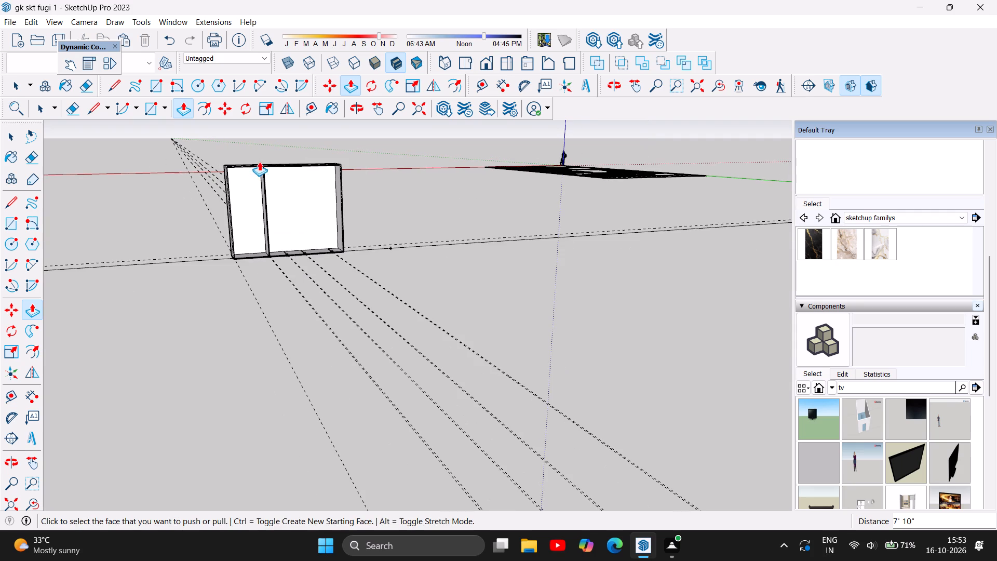
{"action": "scroll", "coordinate": [297, 213], "scroll_direction": "up", "scroll_amount": 12}
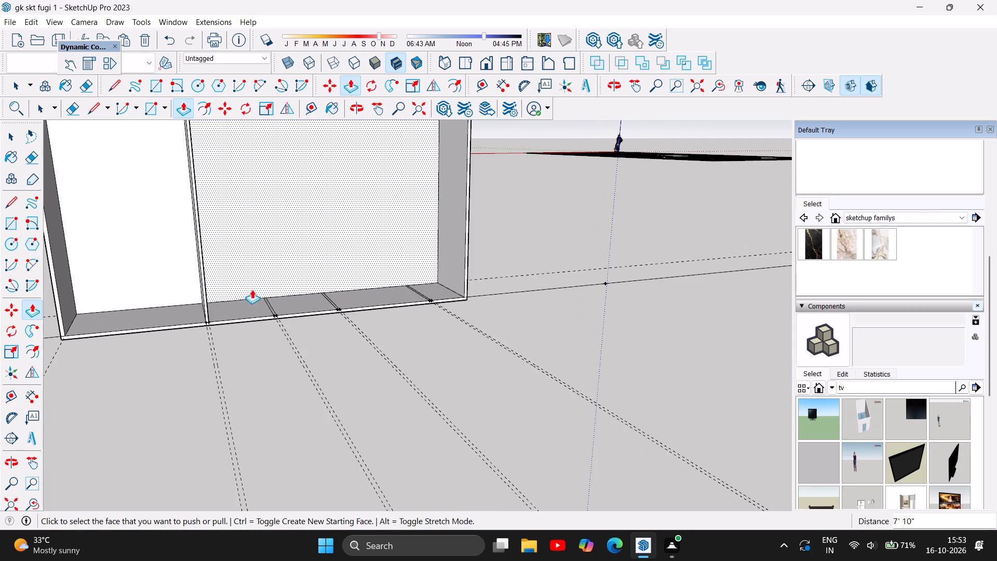
{"action": "scroll", "coordinate": [265, 289], "scroll_direction": "up", "scroll_amount": 6}
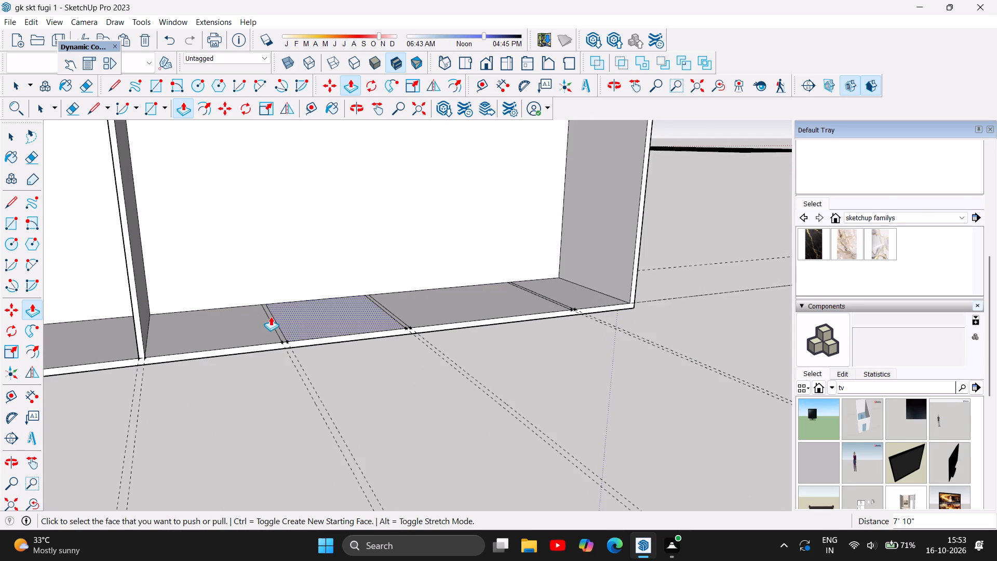
{"action": "left_click", "coordinate": [271, 316]}
{"action": "scroll", "coordinate": [270, 297], "scroll_direction": "down", "scroll_amount": 6}
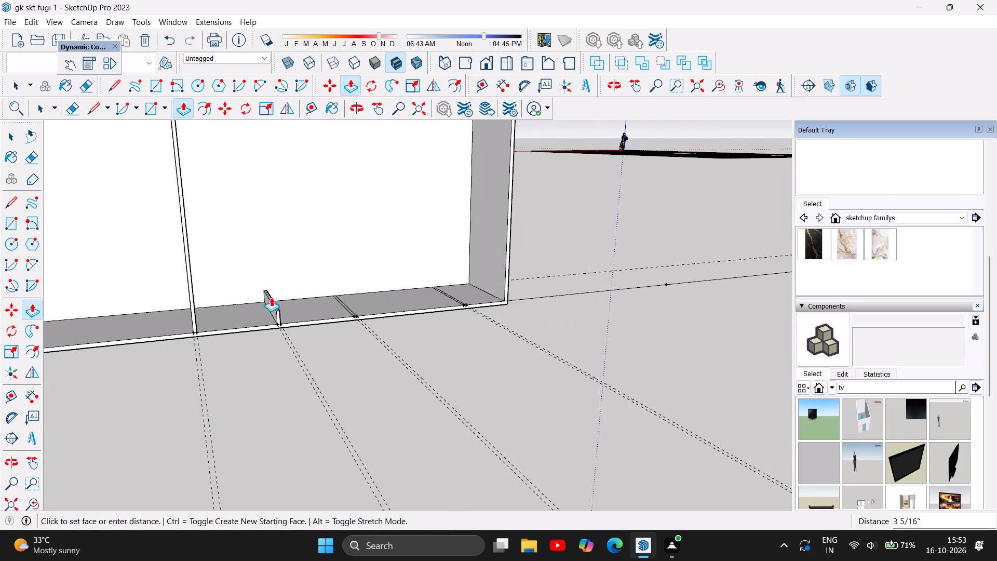
{"action": "scroll", "coordinate": [271, 297], "scroll_direction": "down", "scroll_amount": 10}
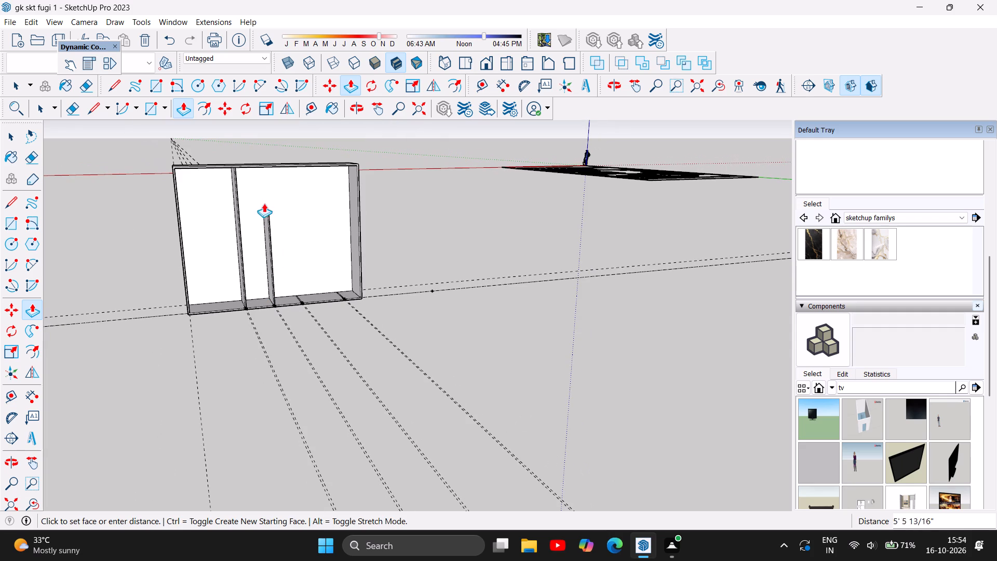
{"action": "left_click", "coordinate": [264, 161]}
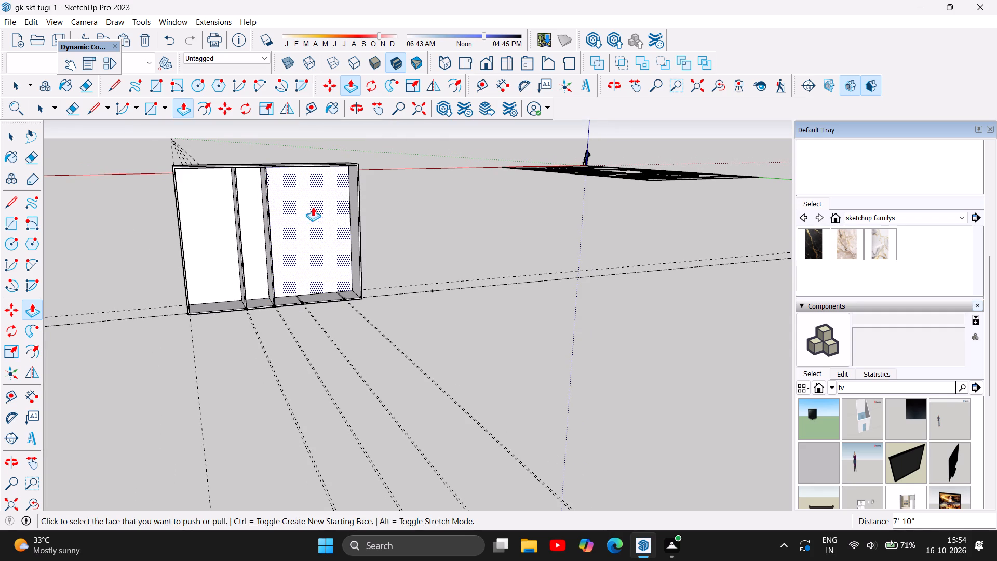
Push/Pull the third partition footprint up 7' 10" to the cabinet top.
{"action": "scroll", "coordinate": [310, 275], "scroll_direction": "up", "scroll_amount": 6}
{"action": "scroll", "coordinate": [295, 315], "scroll_direction": "up", "scroll_amount": 6}
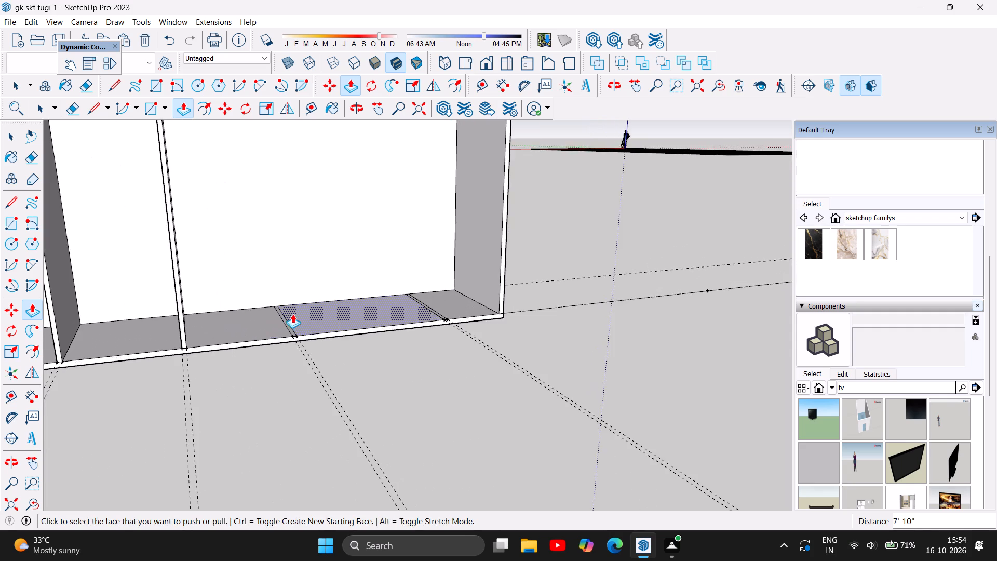
{"action": "scroll", "coordinate": [292, 314], "scroll_direction": "up", "scroll_amount": 7}
{"action": "left_click", "coordinate": [284, 336]}
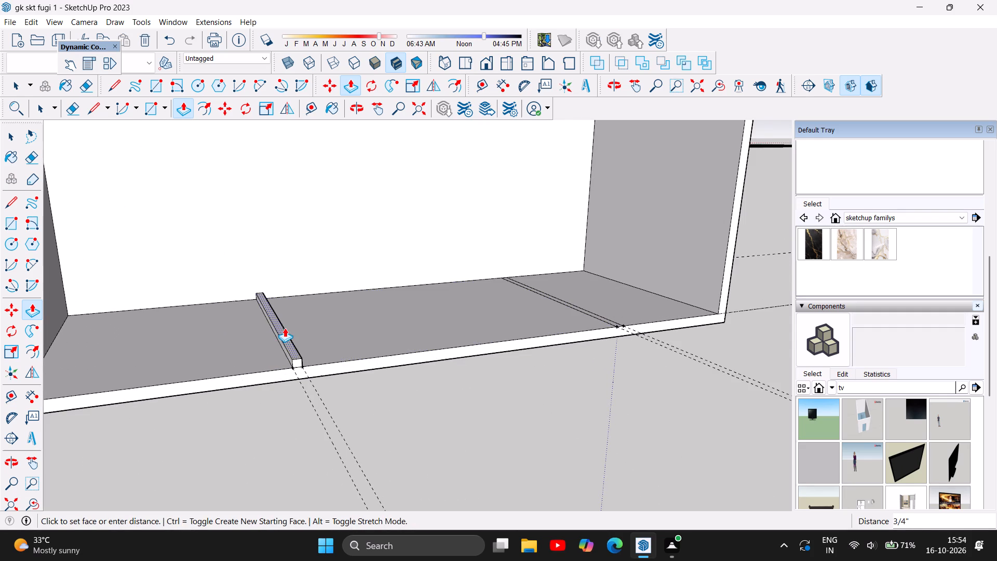
{"action": "scroll", "coordinate": [285, 328], "scroll_direction": "down", "scroll_amount": 20}
{"action": "scroll", "coordinate": [285, 326], "scroll_direction": "down", "scroll_amount": 5}
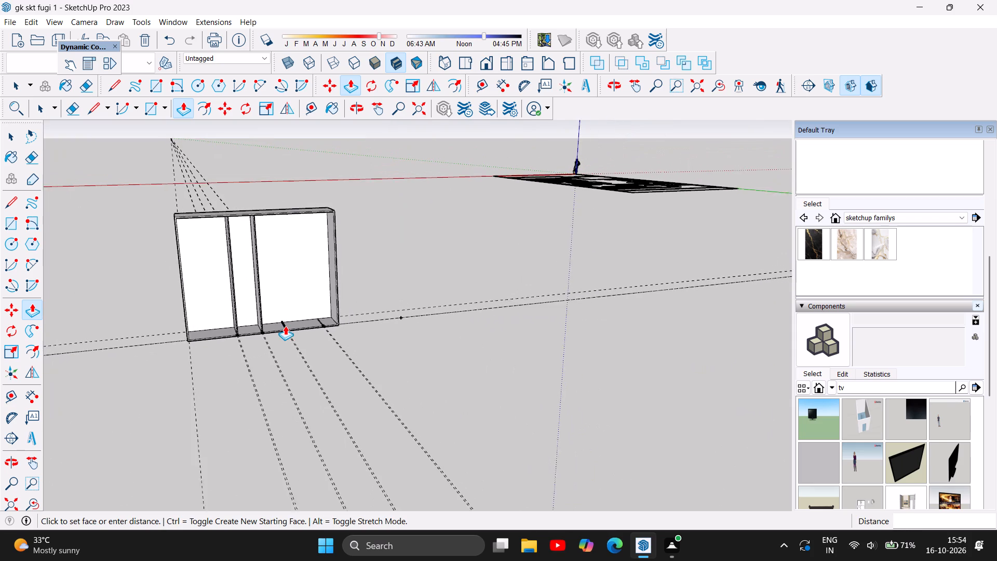
{"action": "left_click", "coordinate": [283, 213]}
Push/Pull the fourth partition footprint, nearest the cabinet's end panel, up 7' 10" to the cabinet top.
{"action": "scroll", "coordinate": [321, 299], "scroll_direction": "up", "scroll_amount": 1}
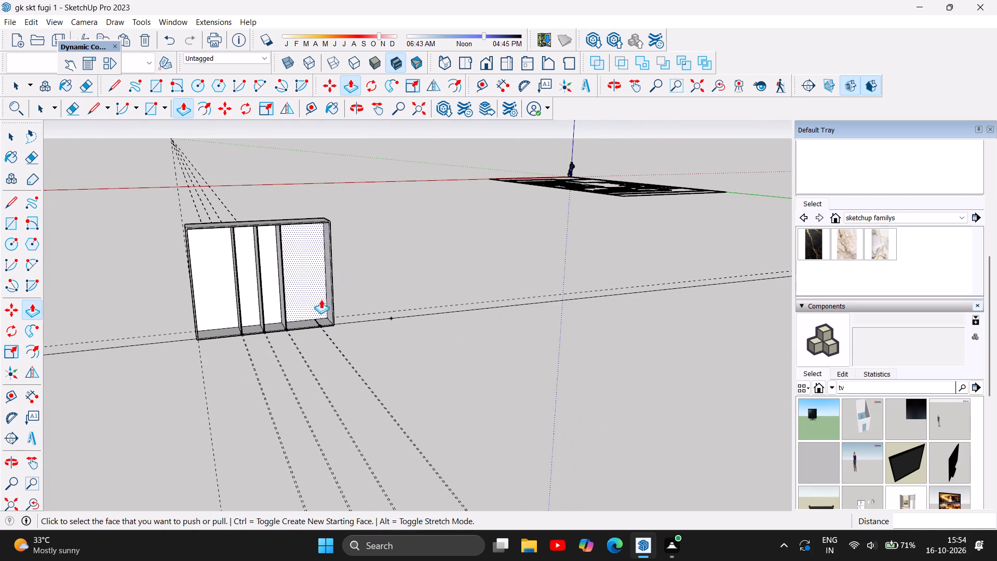
{"action": "scroll", "coordinate": [321, 299], "scroll_direction": "up", "scroll_amount": 16}
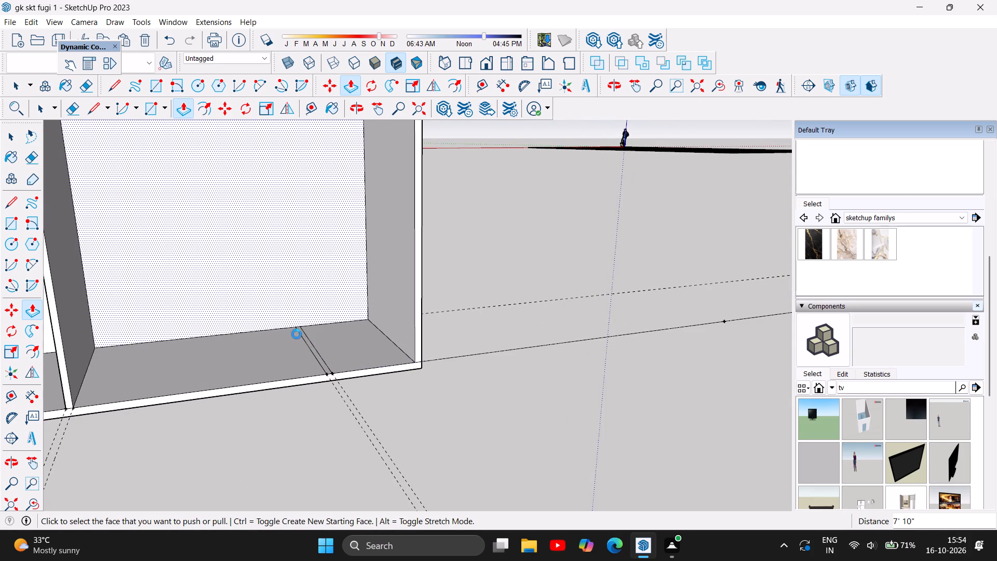
{"action": "left_click", "coordinate": [317, 352]}
{"action": "scroll", "coordinate": [320, 329], "scroll_direction": "down", "scroll_amount": 10}
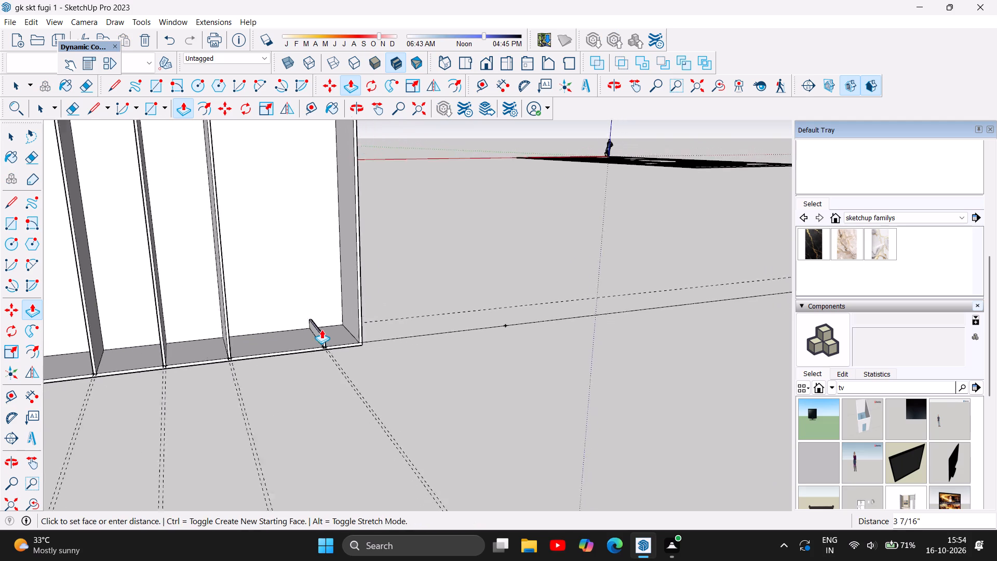
{"action": "scroll", "coordinate": [321, 329], "scroll_direction": "down", "scroll_amount": 8}
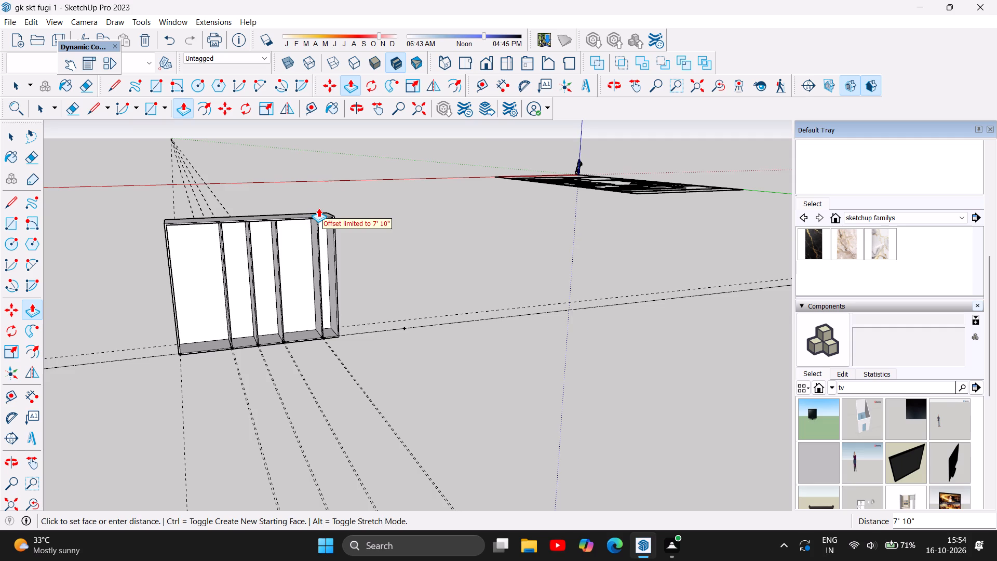
{"action": "scroll", "coordinate": [318, 207], "scroll_direction": "up", "scroll_amount": 1}
{"action": "left_click", "coordinate": [317, 216]}
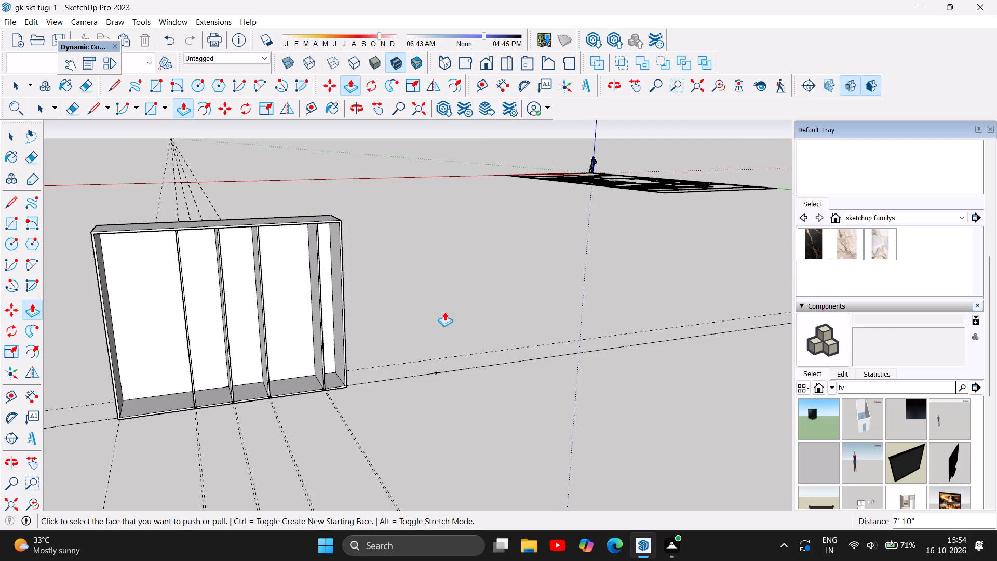
{"action": "key", "text": "Escape"}
Examine the four raised partitions and their joints with the cabinet floor from several angles.
{"action": "left_click", "coordinate": [349, 109]}
{"action": "left_click_drag", "start_coordinate": [436, 269], "coordinate": [332, 281]}
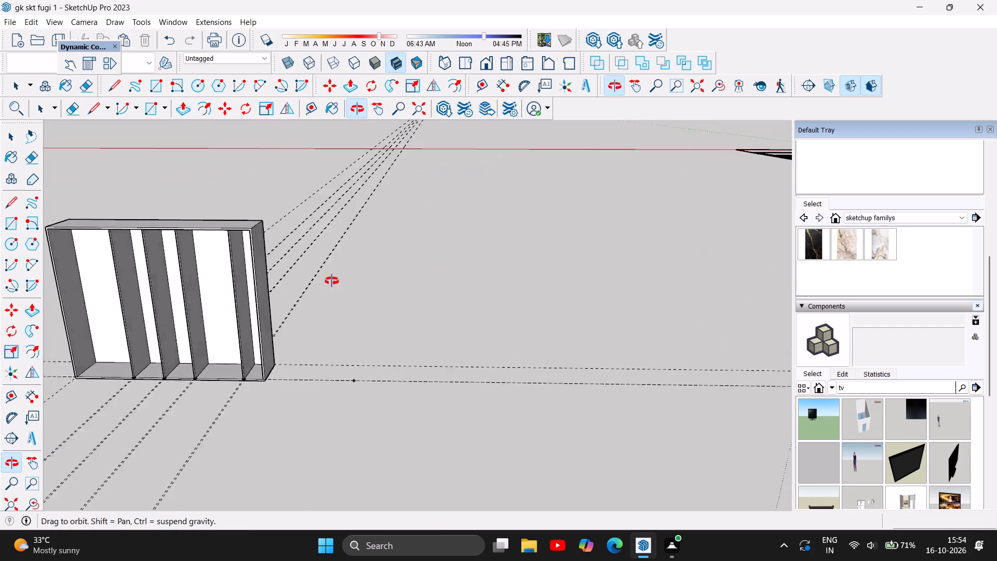
{"action": "left_click_drag", "start_coordinate": [332, 281], "coordinate": [471, 280]}
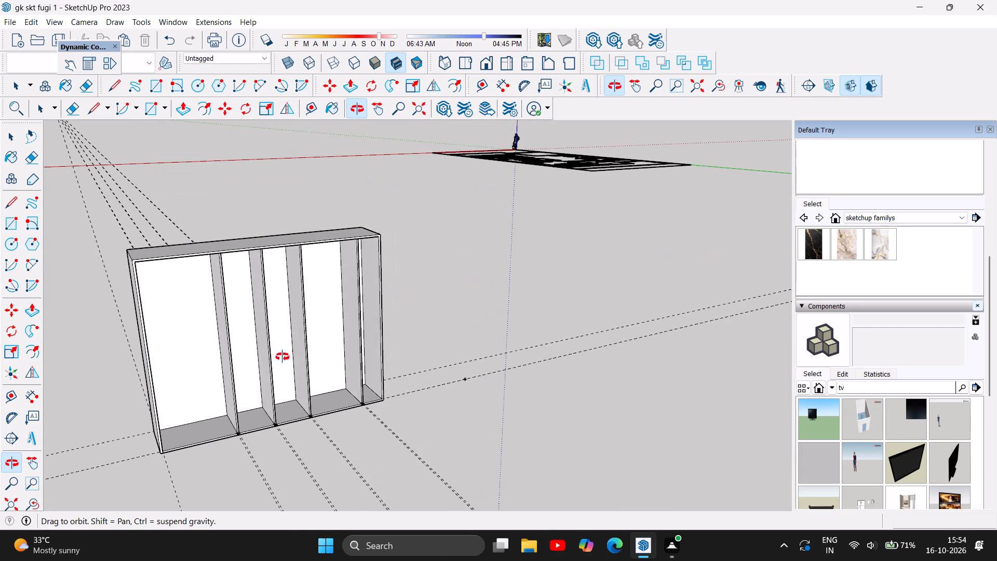
{"action": "scroll", "coordinate": [208, 397], "scroll_direction": "up", "scroll_amount": 5}
{"action": "scroll", "coordinate": [262, 455], "scroll_direction": "up", "scroll_amount": 5}
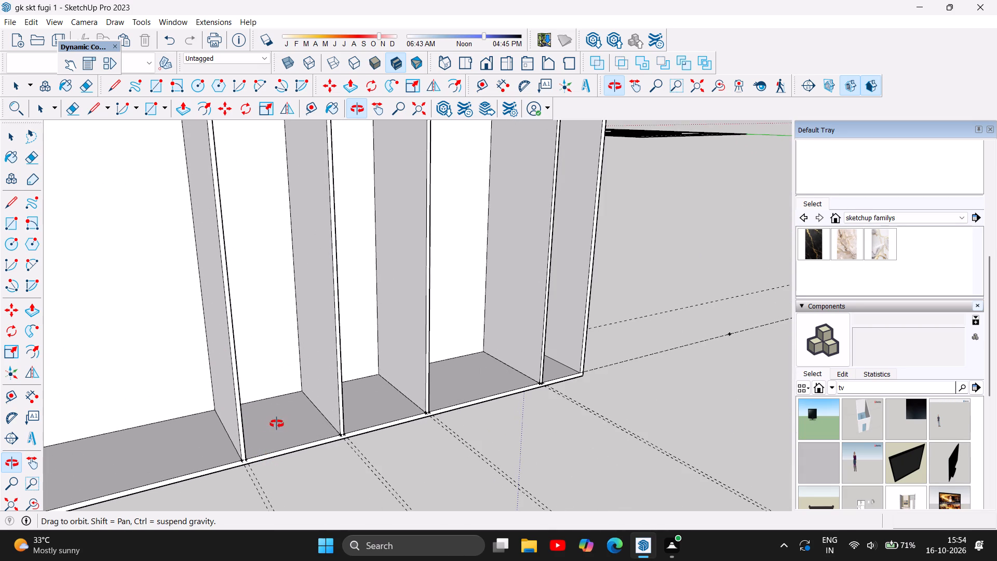
{"action": "left_click_drag", "start_coordinate": [281, 423], "coordinate": [101, 350]}
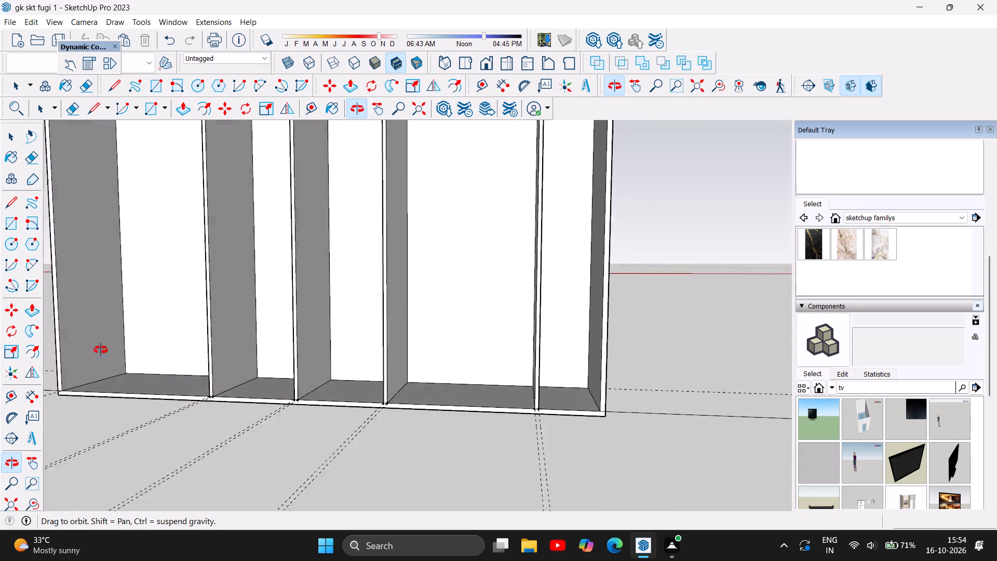
{"action": "left_click_drag", "start_coordinate": [101, 350], "coordinate": [371, 432]}
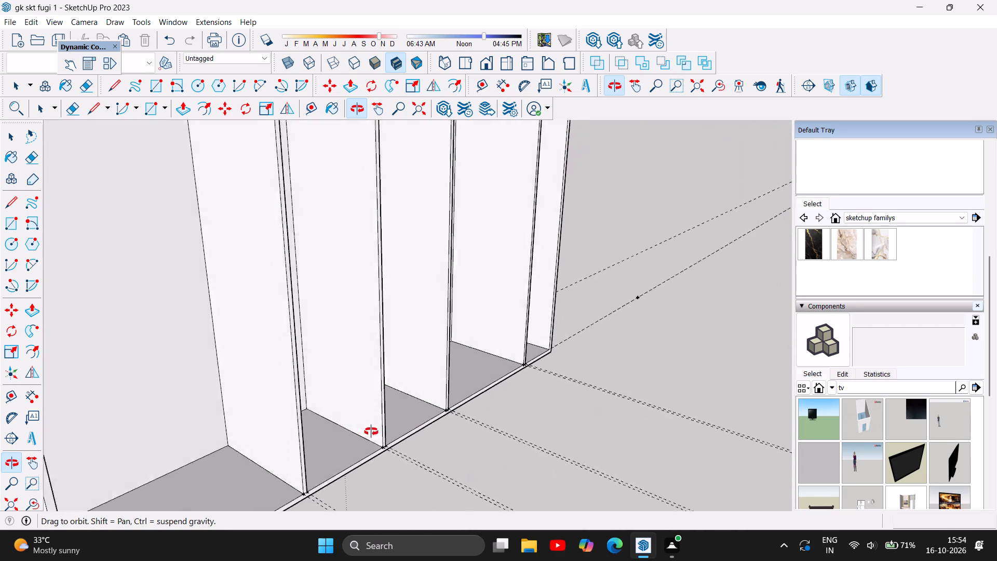
Examine the complete wardrobe cabinet and the layout of its four vertical partitions from the front and both sides.
{"action": "left_click_drag", "start_coordinate": [371, 432], "coordinate": [309, 425]}
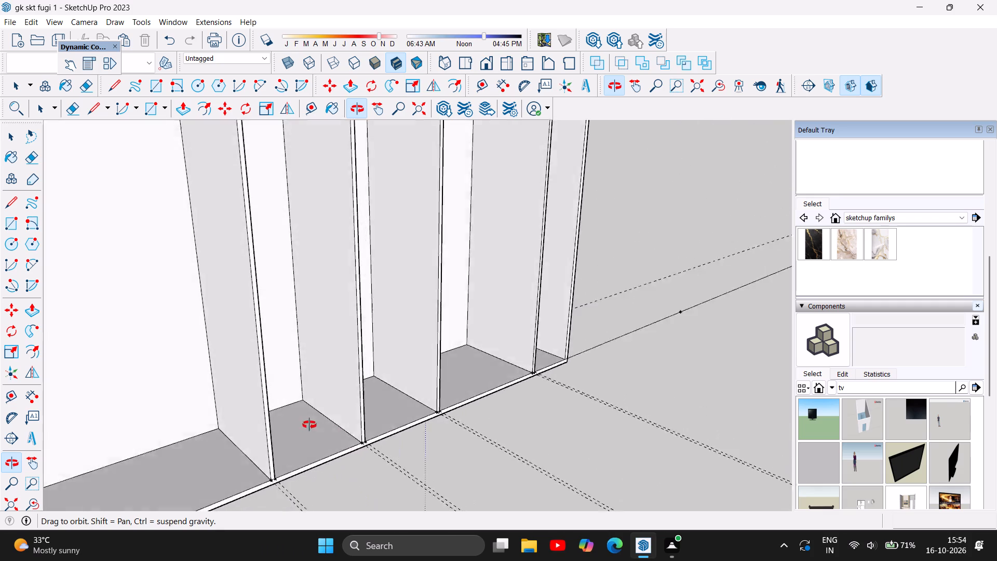
{"action": "left_click_drag", "start_coordinate": [309, 425], "coordinate": [244, 406]}
{"action": "scroll", "coordinate": [456, 456], "scroll_direction": "down", "scroll_amount": 8}
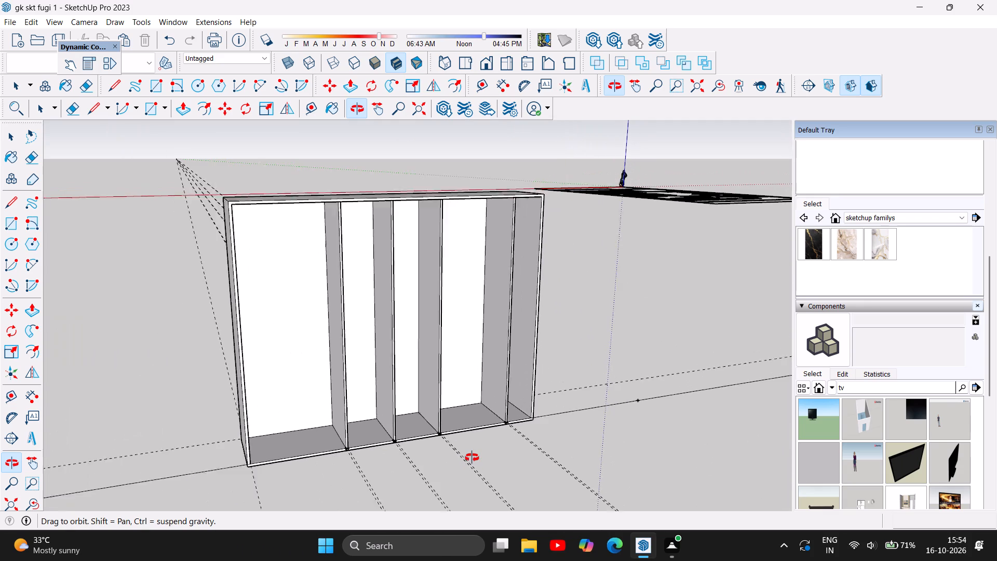
{"action": "scroll", "coordinate": [472, 458], "scroll_direction": "down", "scroll_amount": 1}
{"action": "left_click_drag", "start_coordinate": [463, 420], "coordinate": [264, 385]}
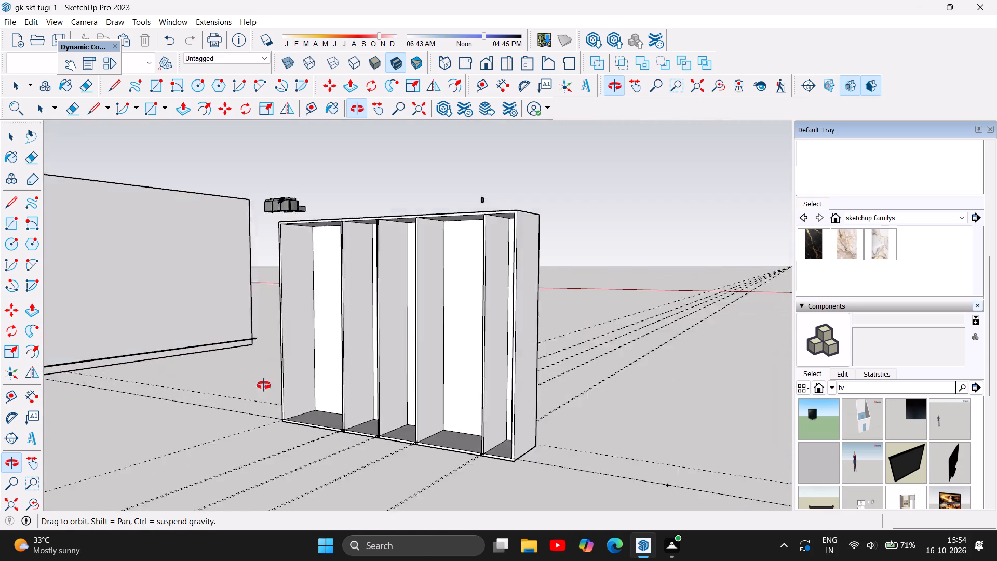
{"action": "left_click_drag", "start_coordinate": [264, 385], "coordinate": [441, 398]}
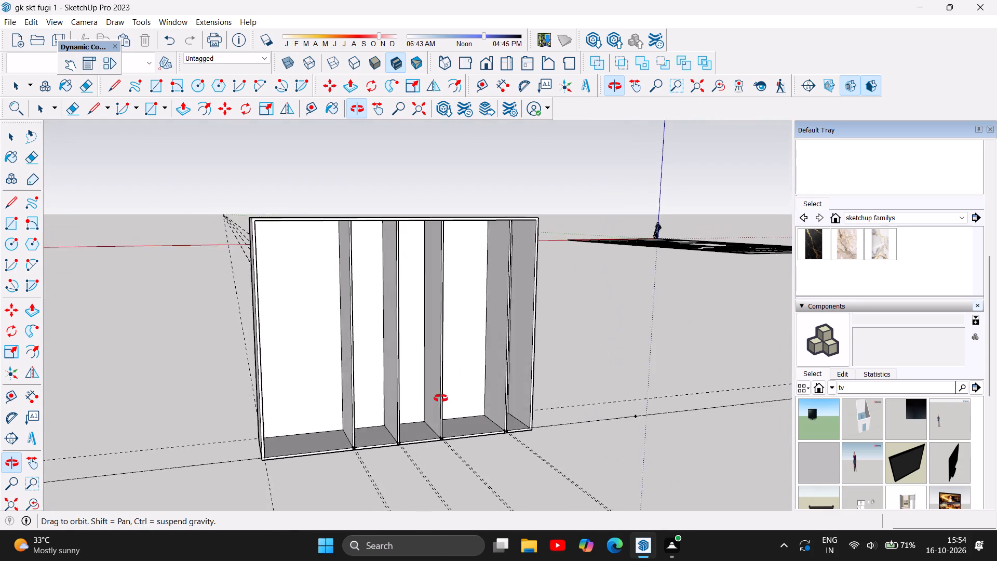
{"action": "left_click_drag", "start_coordinate": [441, 398], "coordinate": [402, 401]}
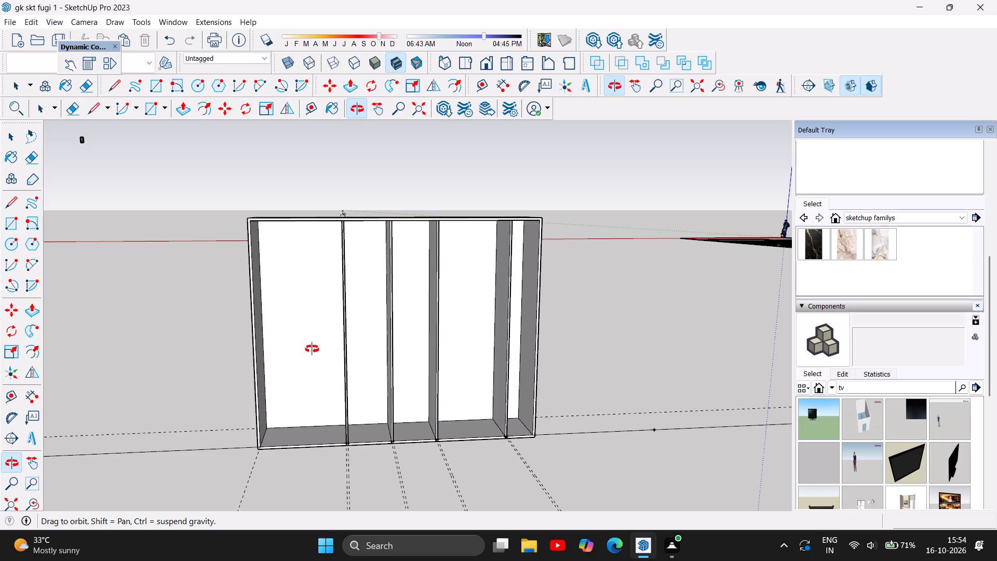
{"action": "scroll", "coordinate": [284, 283], "scroll_direction": "up", "scroll_amount": 2}
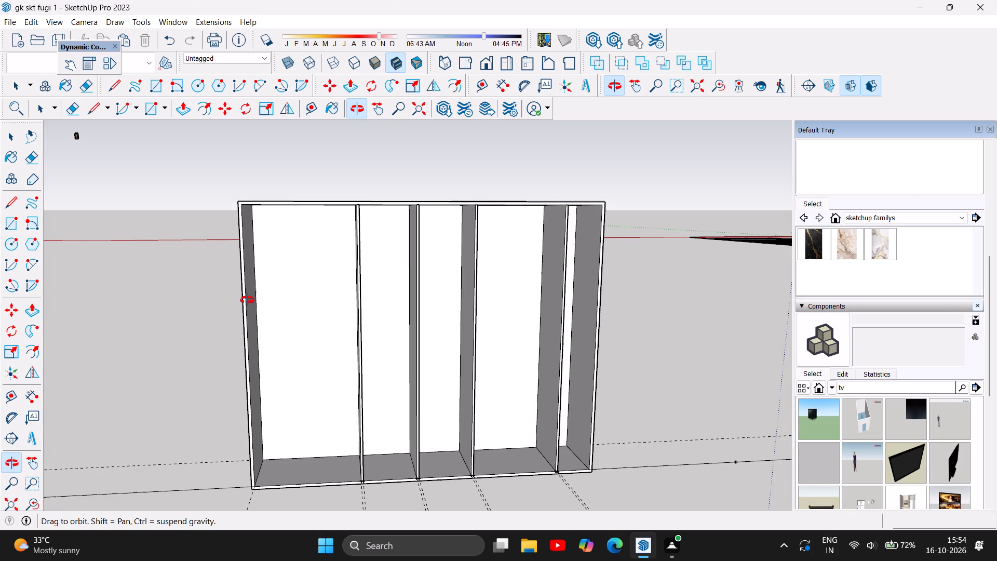
{"action": "left_click_drag", "start_coordinate": [320, 302], "coordinate": [313, 297]}
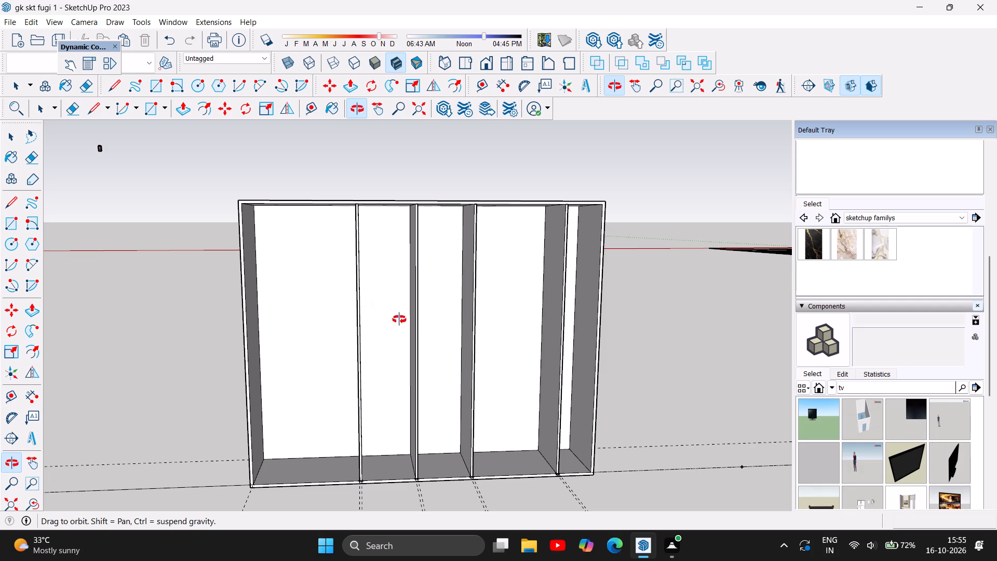
{"action": "scroll", "coordinate": [413, 364], "scroll_direction": "down", "scroll_amount": 3}
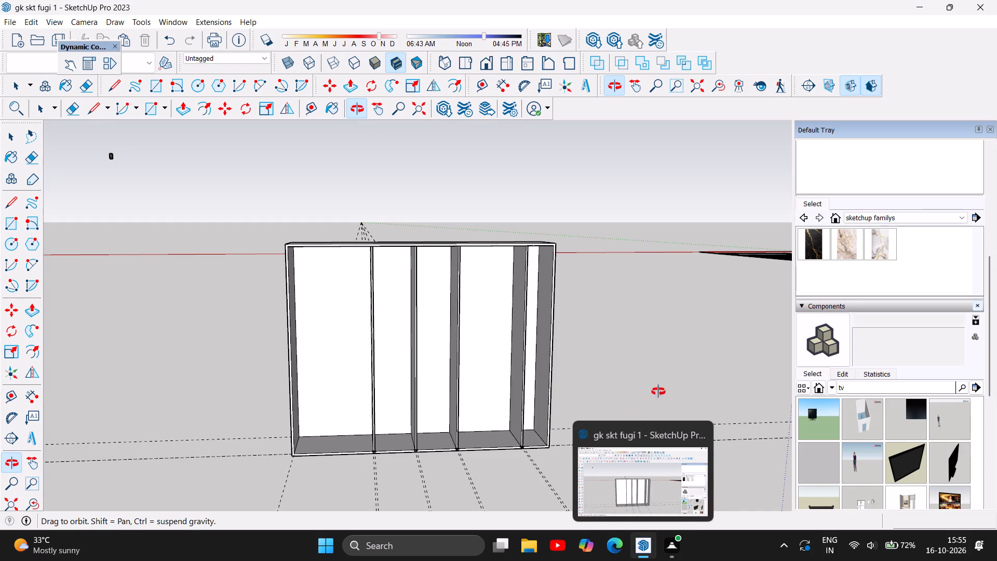
{"action": "scroll", "coordinate": [608, 347], "scroll_direction": "down", "scroll_amount": 1}
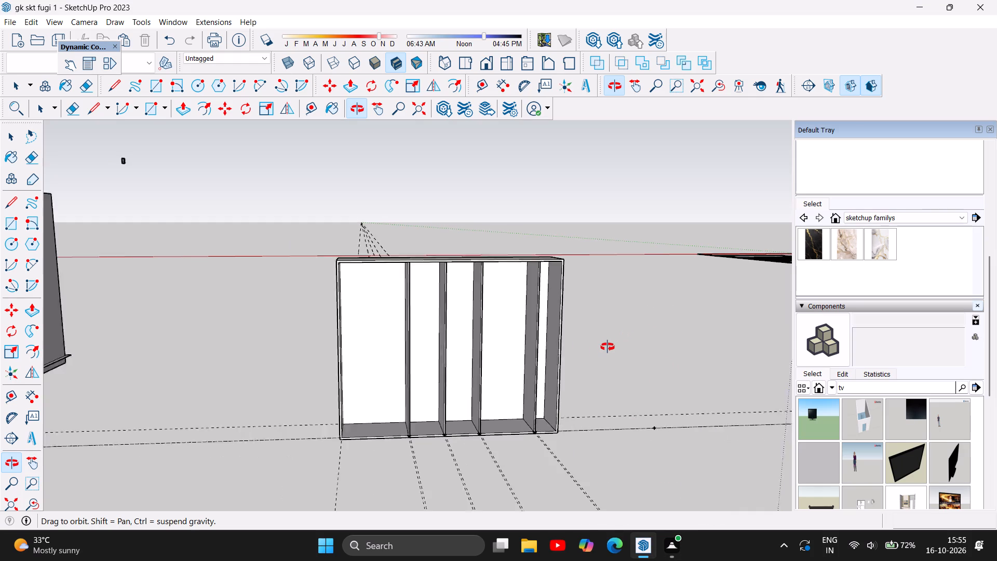
{"action": "scroll", "coordinate": [608, 347], "scroll_direction": "down", "scroll_amount": 2}
{"action": "scroll", "coordinate": [608, 347], "scroll_direction": "up", "scroll_amount": 4}
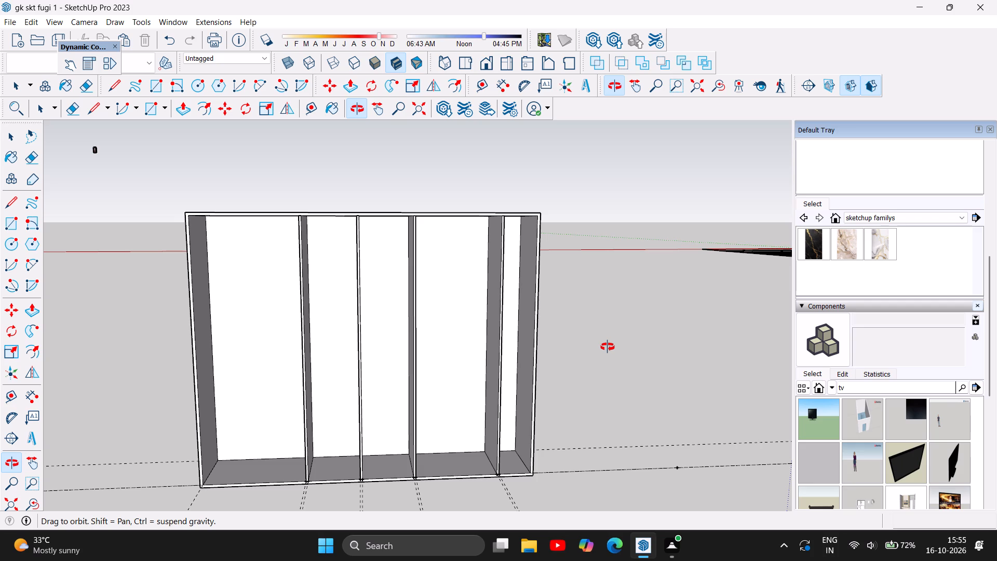
{"action": "scroll", "coordinate": [499, 379], "scroll_direction": "down", "scroll_amount": 5}
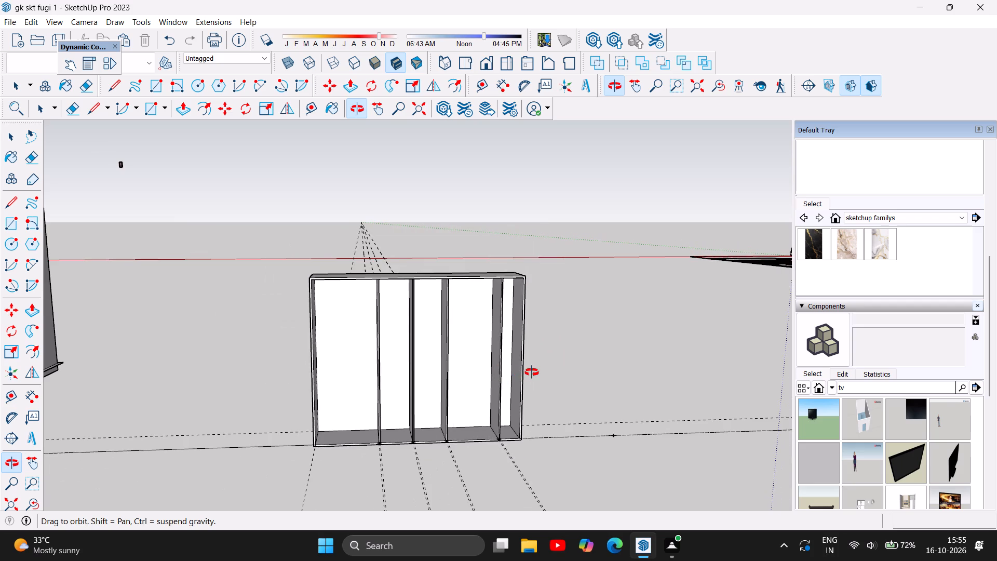
{"action": "scroll", "coordinate": [532, 372], "scroll_direction": "down", "scroll_amount": 10}
{"action": "scroll", "coordinate": [532, 372], "scroll_direction": "up", "scroll_amount": 6}
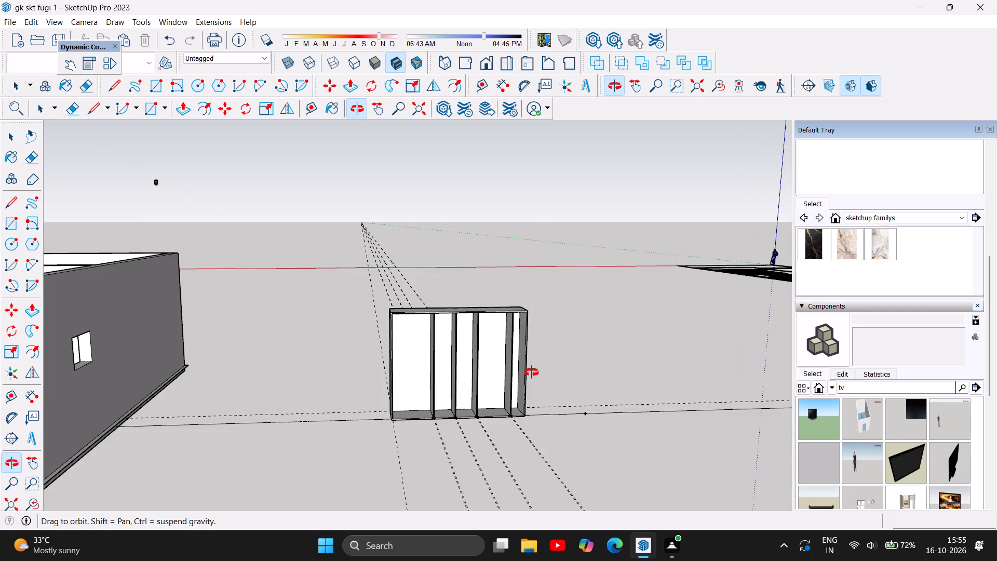
{"action": "scroll", "coordinate": [532, 372], "scroll_direction": "up", "scroll_amount": 4}
{"action": "scroll", "coordinate": [467, 416], "scroll_direction": "up", "scroll_amount": 6}
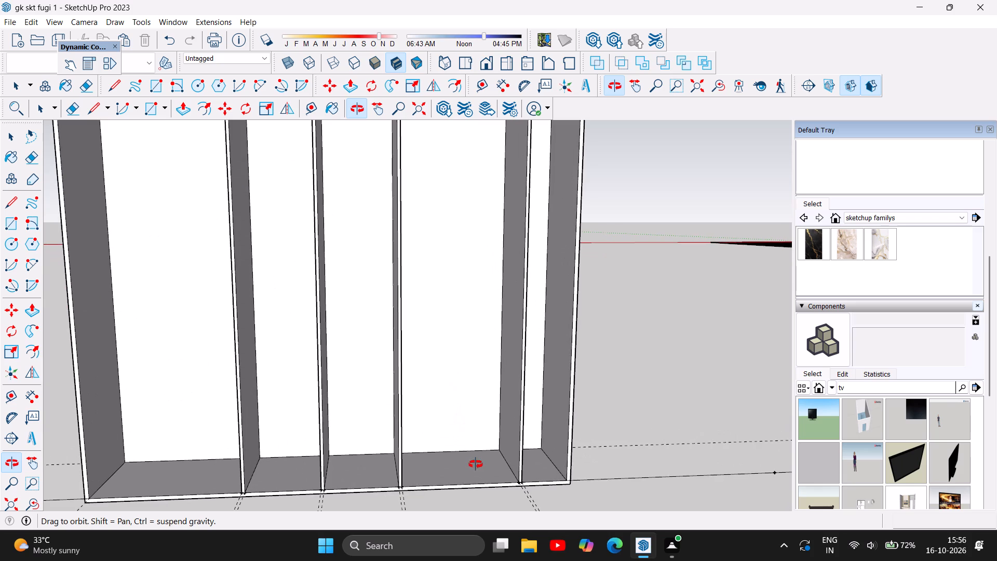
{"action": "left_click_drag", "start_coordinate": [474, 461], "coordinate": [456, 429]}
{"action": "scroll", "coordinate": [456, 423], "scroll_direction": "down", "scroll_amount": 3}
{"action": "left_click_drag", "start_coordinate": [308, 395], "coordinate": [354, 396]}
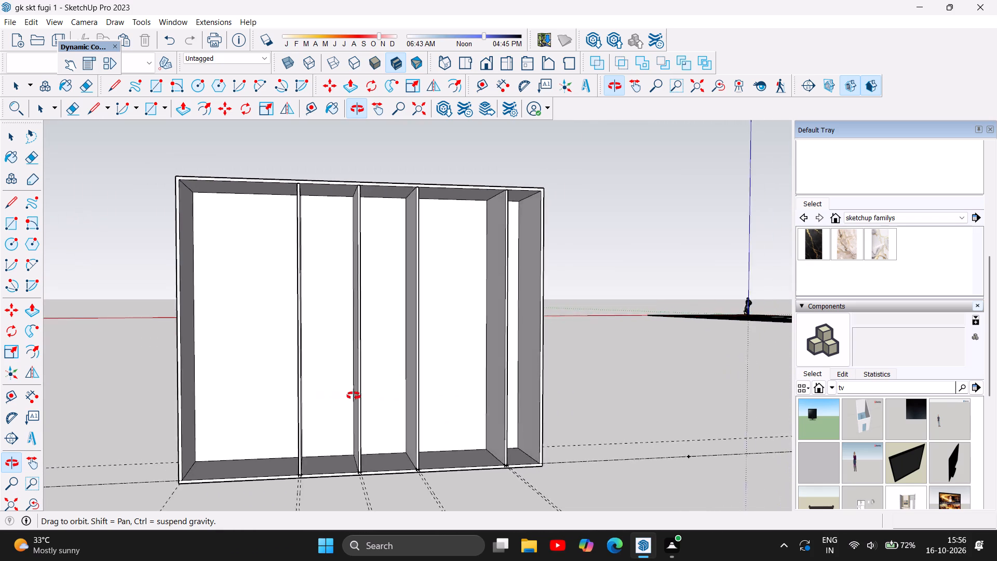
{"action": "left_click_drag", "start_coordinate": [354, 396], "coordinate": [599, 384]}
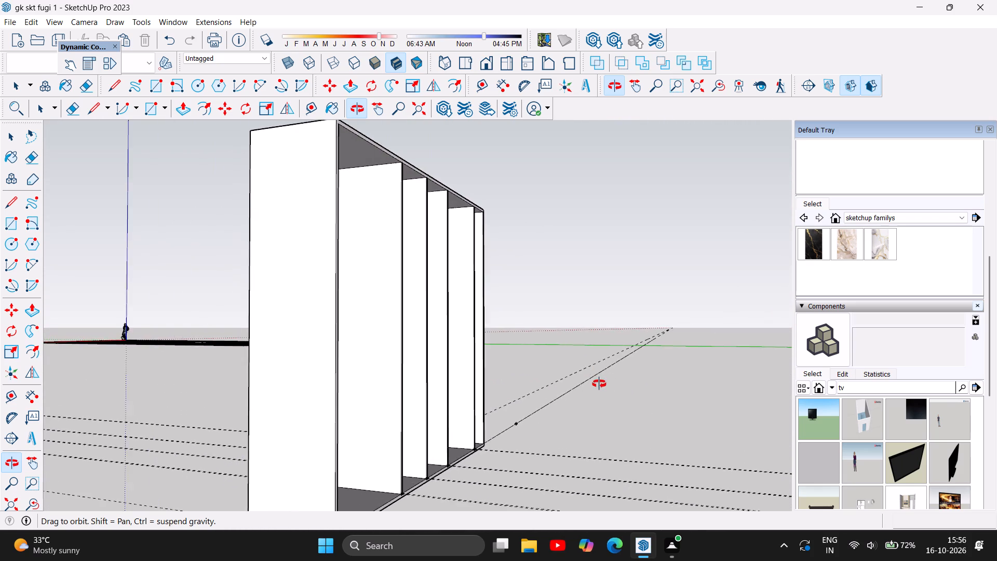
{"action": "left_click_drag", "start_coordinate": [599, 384], "coordinate": [134, 322]}
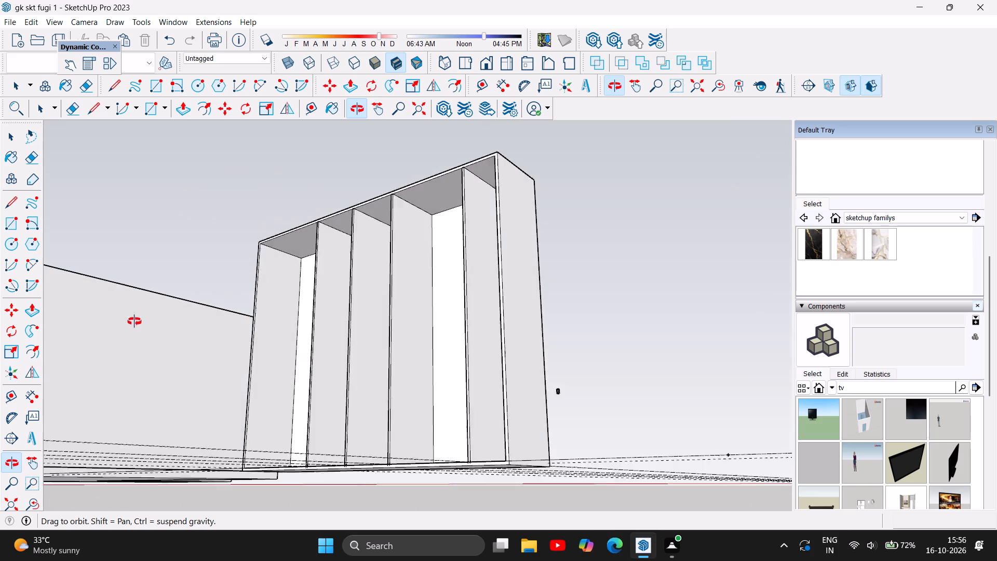
{"action": "left_click_drag", "start_coordinate": [134, 322], "coordinate": [314, 398]}
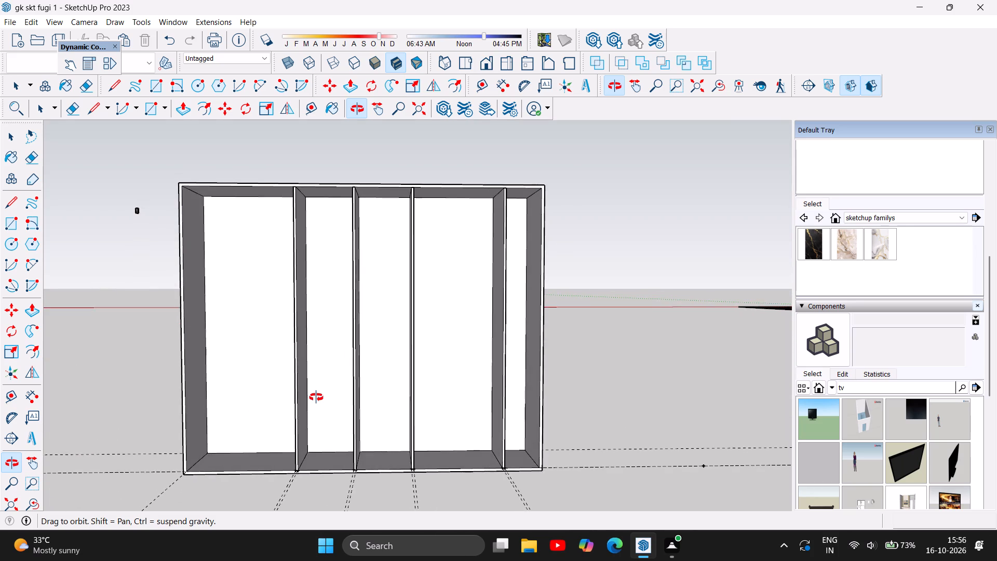
{"action": "scroll", "coordinate": [316, 397], "scroll_direction": "up", "scroll_amount": 2}
{"action": "left_click_drag", "start_coordinate": [325, 436], "coordinate": [332, 443]}
{"action": "scroll", "coordinate": [332, 444], "scroll_direction": "down", "scroll_amount": 4}
{"action": "left_click_drag", "start_coordinate": [464, 434], "coordinate": [453, 432]}
{"action": "scroll", "coordinate": [234, 389], "scroll_direction": "up", "scroll_amount": 2}
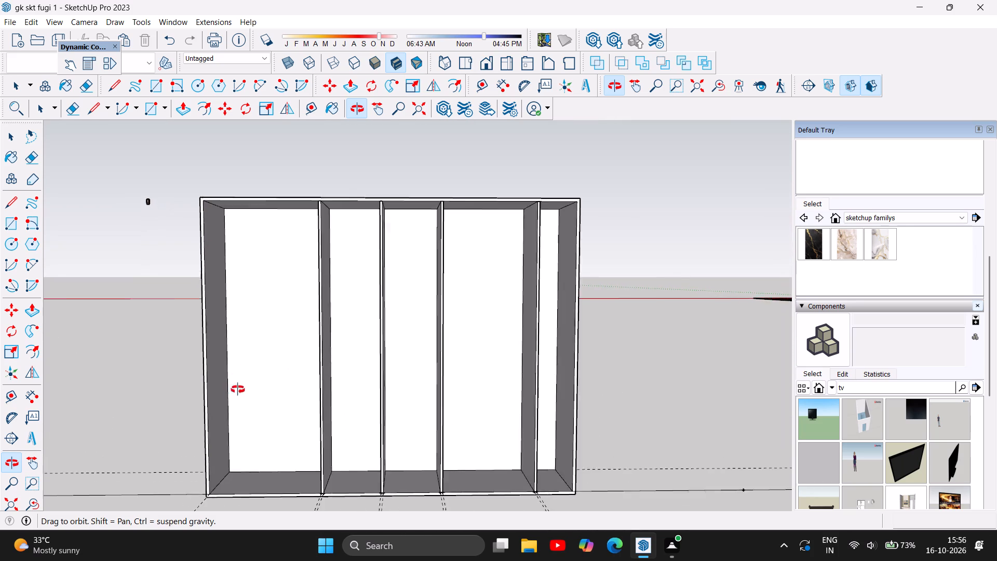
{"action": "scroll", "coordinate": [238, 390], "scroll_direction": "up", "scroll_amount": 2}
{"action": "scroll", "coordinate": [373, 360], "scroll_direction": "down", "scroll_amount": 4}
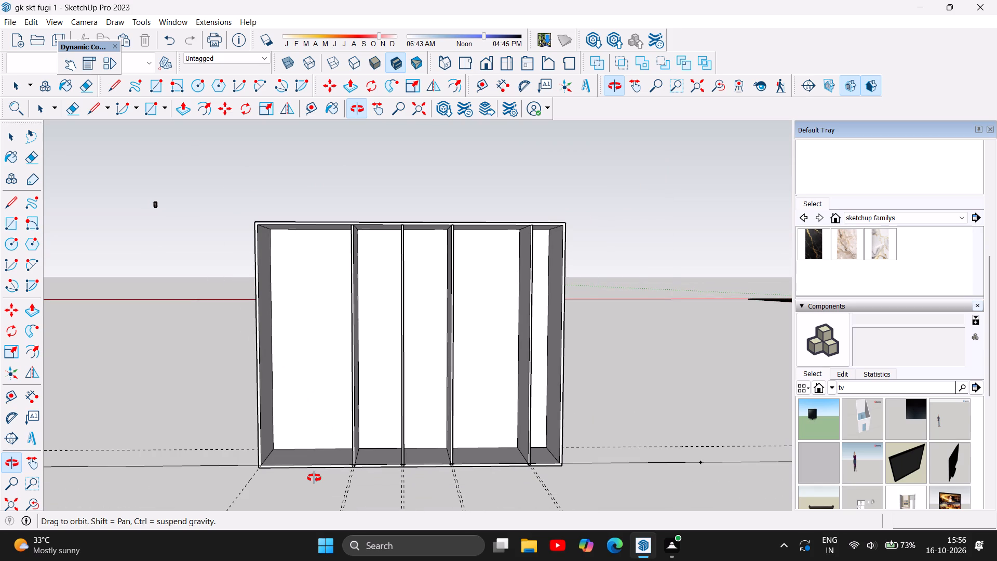
Examine the wide end compartment's floor and the bases of the neighbouring partitions from the front and above.
{"action": "scroll", "coordinate": [314, 478], "scroll_direction": "up", "scroll_amount": 3}
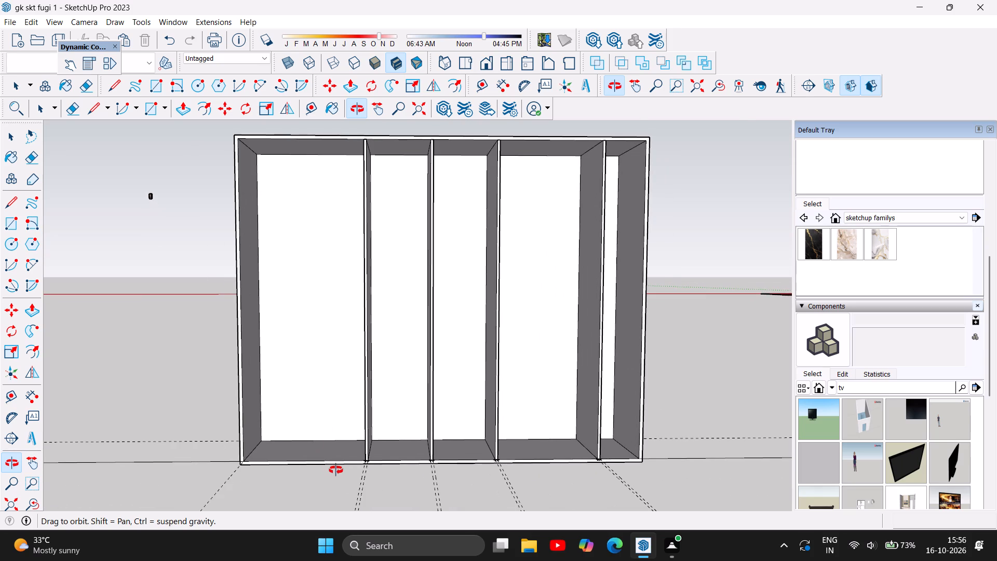
{"action": "scroll", "coordinate": [309, 440], "scroll_direction": "up", "scroll_amount": 3}
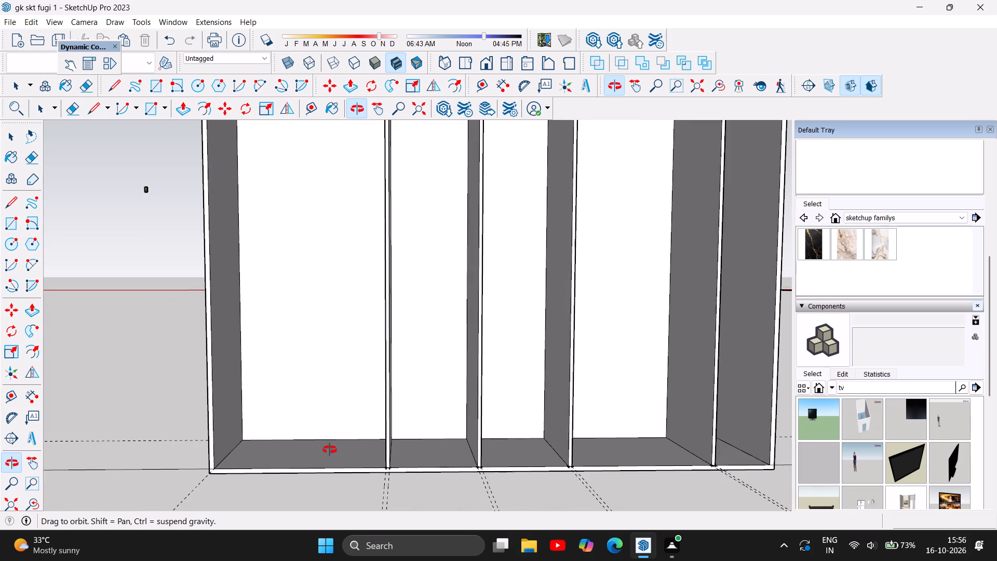
{"action": "scroll", "coordinate": [330, 450], "scroll_direction": "up", "scroll_amount": 1}
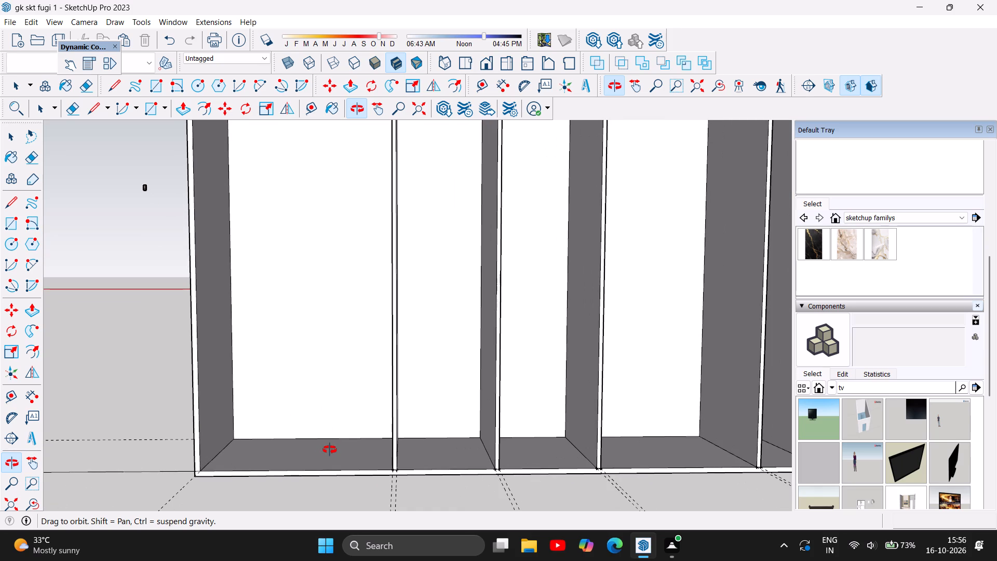
{"action": "left_click_drag", "start_coordinate": [326, 440], "coordinate": [320, 513]}
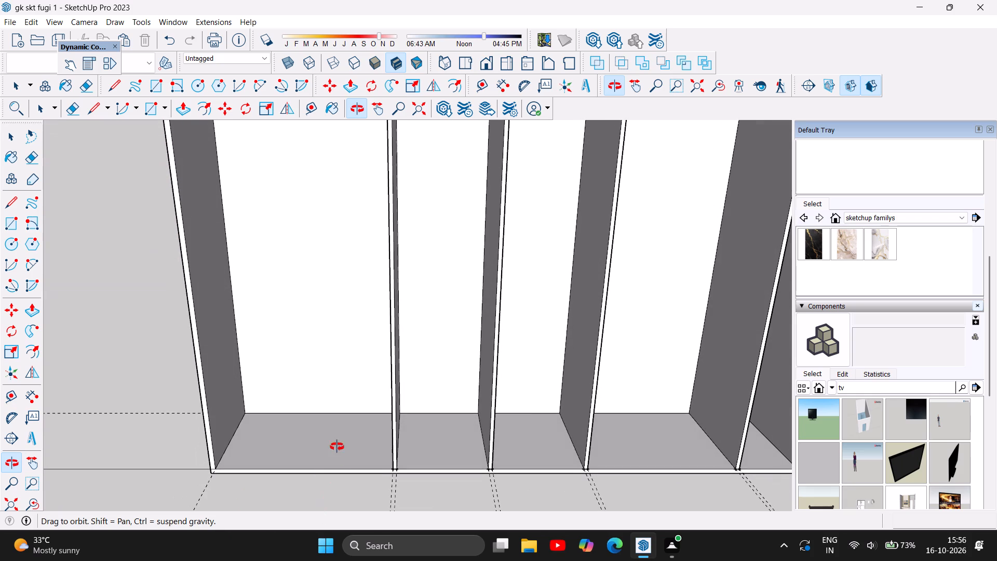
{"action": "left_click_drag", "start_coordinate": [337, 446], "coordinate": [339, 520]}
{"action": "left_click_drag", "start_coordinate": [307, 396], "coordinate": [306, 420]}
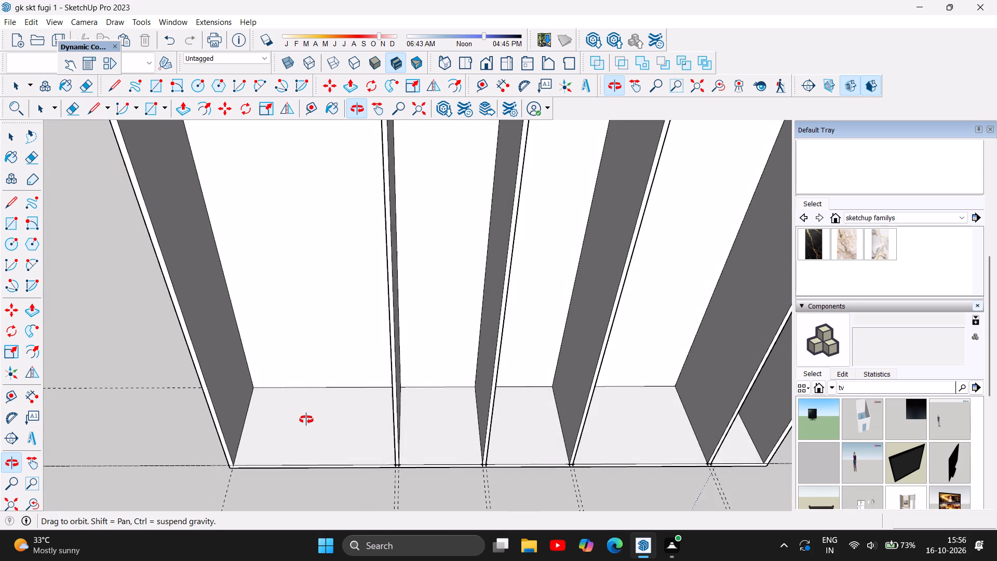
{"action": "left_click_drag", "start_coordinate": [306, 420], "coordinate": [310, 440]}
{"action": "scroll", "coordinate": [302, 398], "scroll_direction": "up", "scroll_amount": 1}
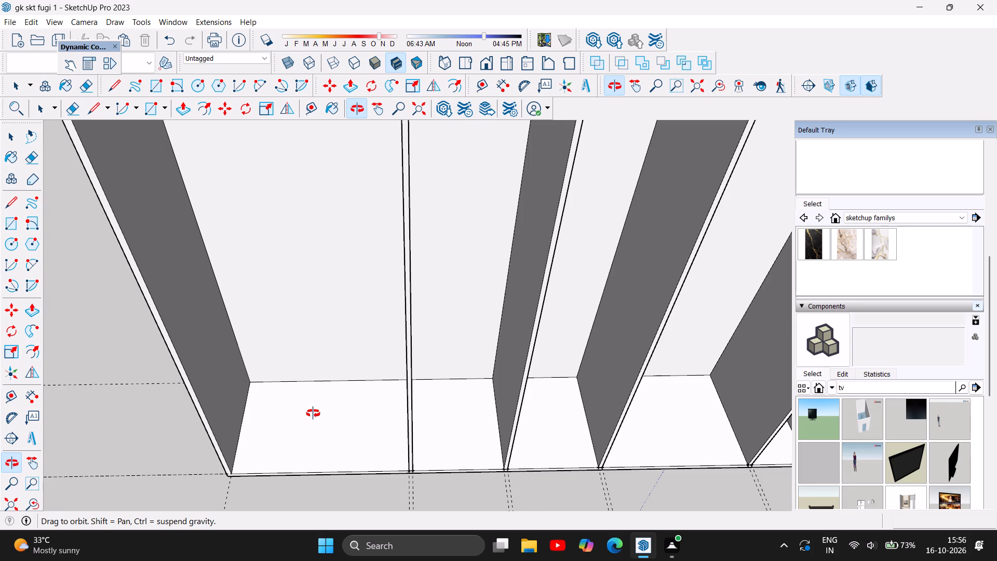
{"action": "scroll", "coordinate": [313, 413], "scroll_direction": "up", "scroll_amount": 1}
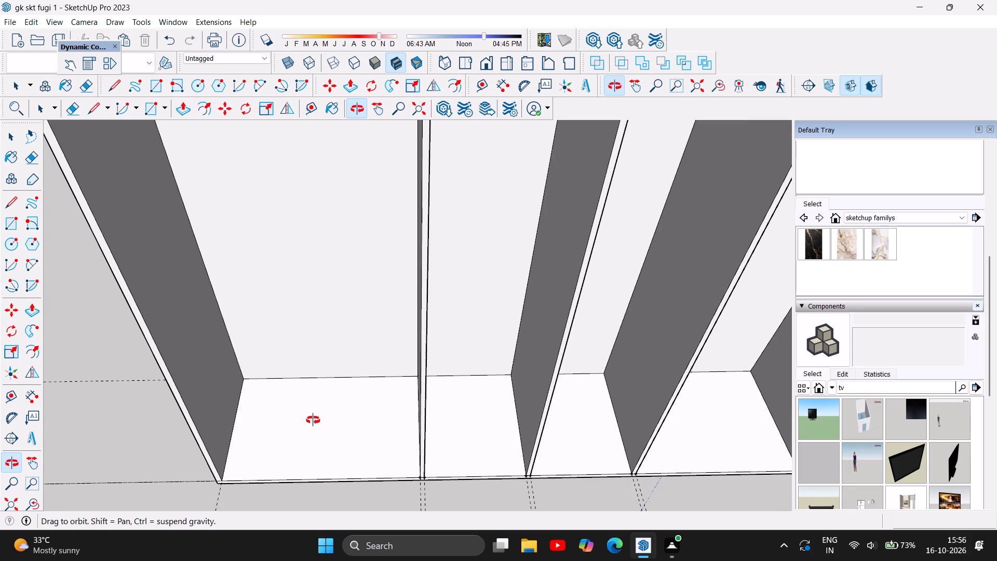
{"action": "left_click_drag", "start_coordinate": [325, 448], "coordinate": [326, 459]}
{"action": "scroll", "coordinate": [323, 459], "scroll_direction": "up", "scroll_amount": 2}
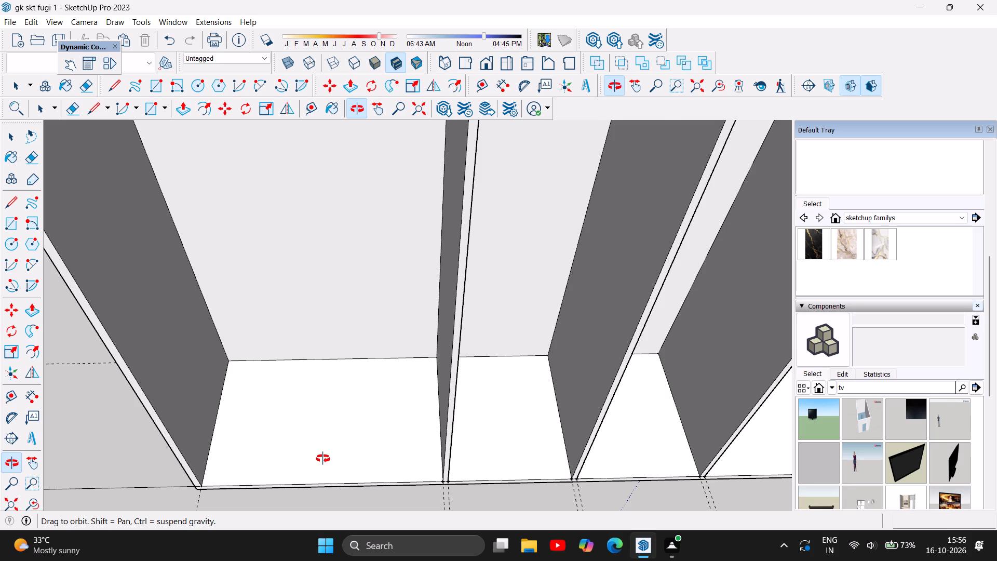
{"action": "scroll", "coordinate": [323, 459], "scroll_direction": "down", "scroll_amount": 4}
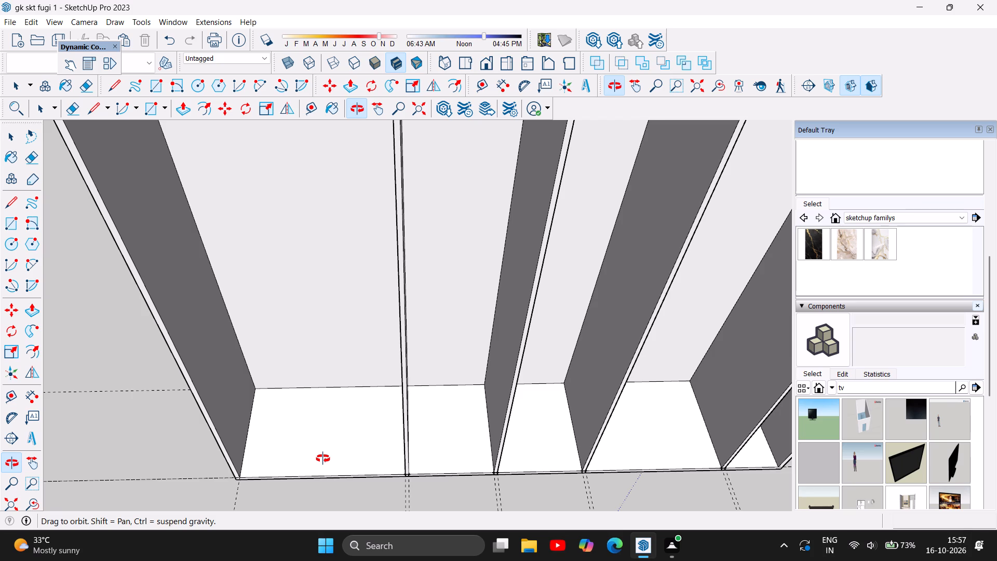
{"action": "scroll", "coordinate": [323, 459], "scroll_direction": "down", "scroll_amount": 4}
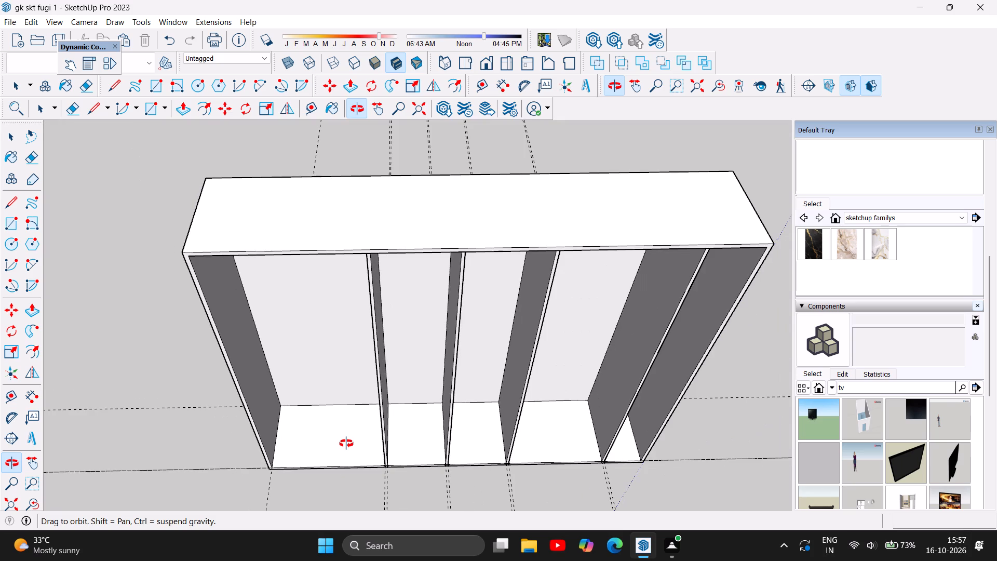
{"action": "scroll", "coordinate": [346, 444], "scroll_direction": "down", "scroll_amount": 2}
{"action": "scroll", "coordinate": [346, 444], "scroll_direction": "up", "scroll_amount": 2}
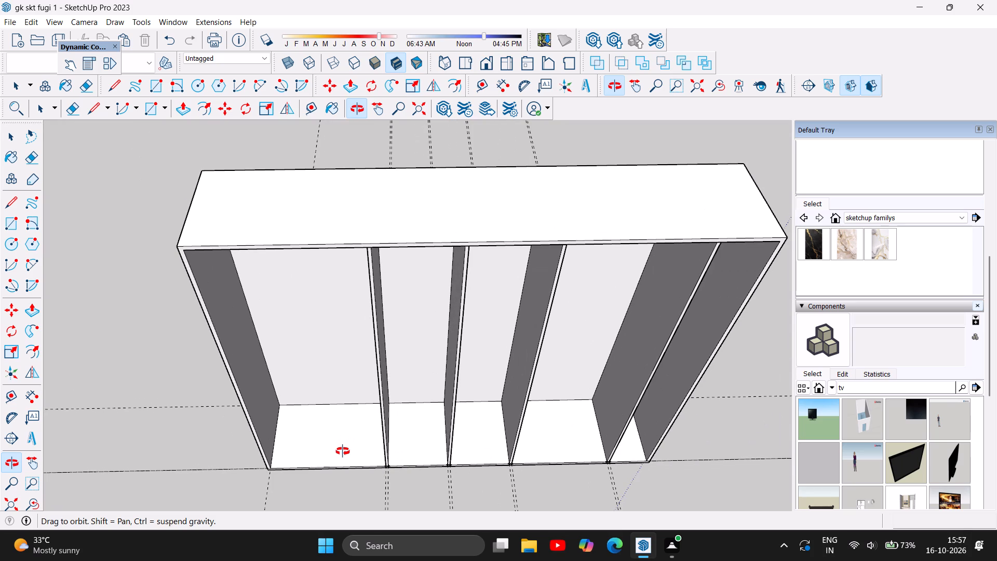
{"action": "scroll", "coordinate": [343, 451], "scroll_direction": "up", "scroll_amount": 6}
{"action": "left_click_drag", "start_coordinate": [342, 463], "coordinate": [345, 453]}
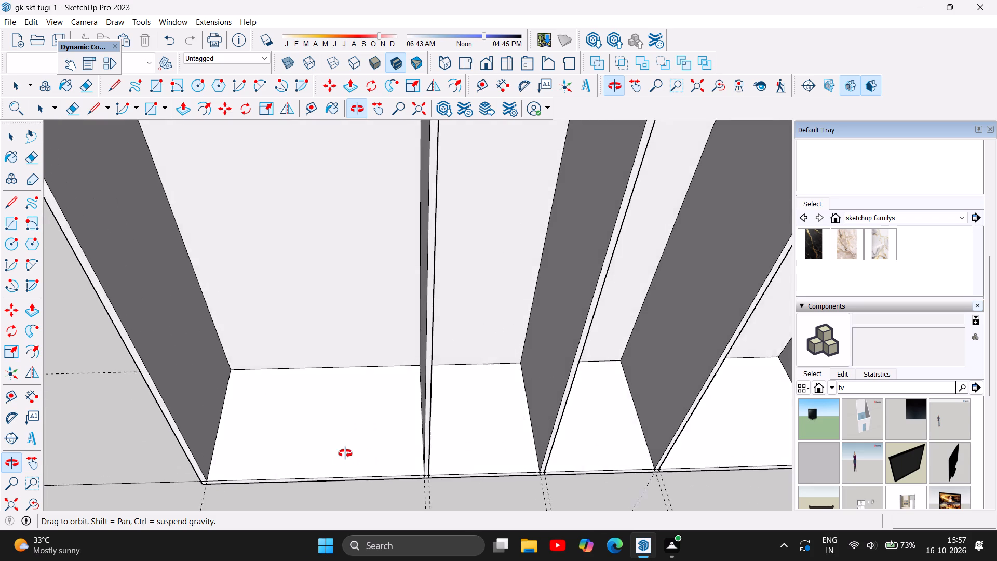
{"action": "left_click_drag", "start_coordinate": [345, 453], "coordinate": [356, 407]}
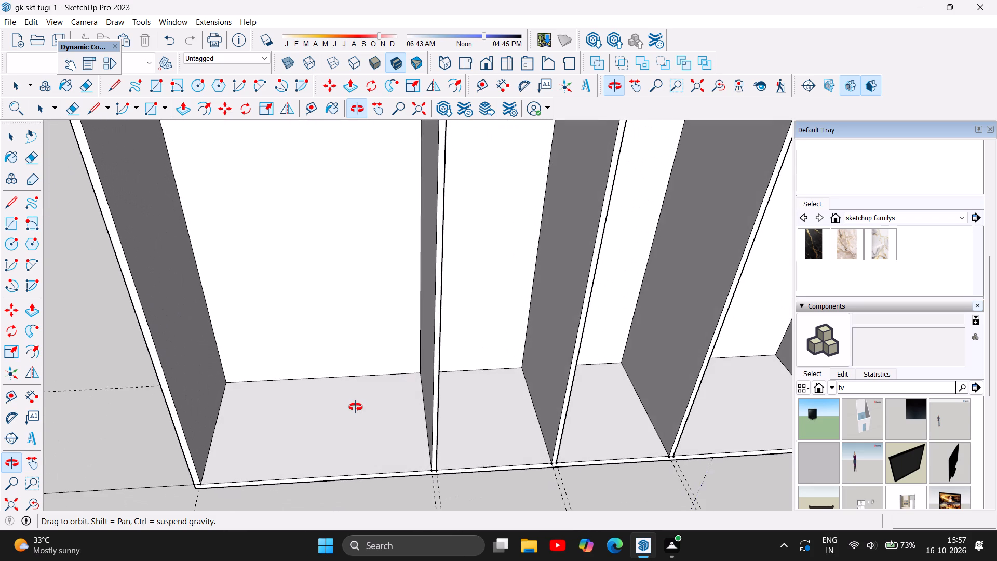
{"action": "left_click_drag", "start_coordinate": [356, 407], "coordinate": [356, 408]}
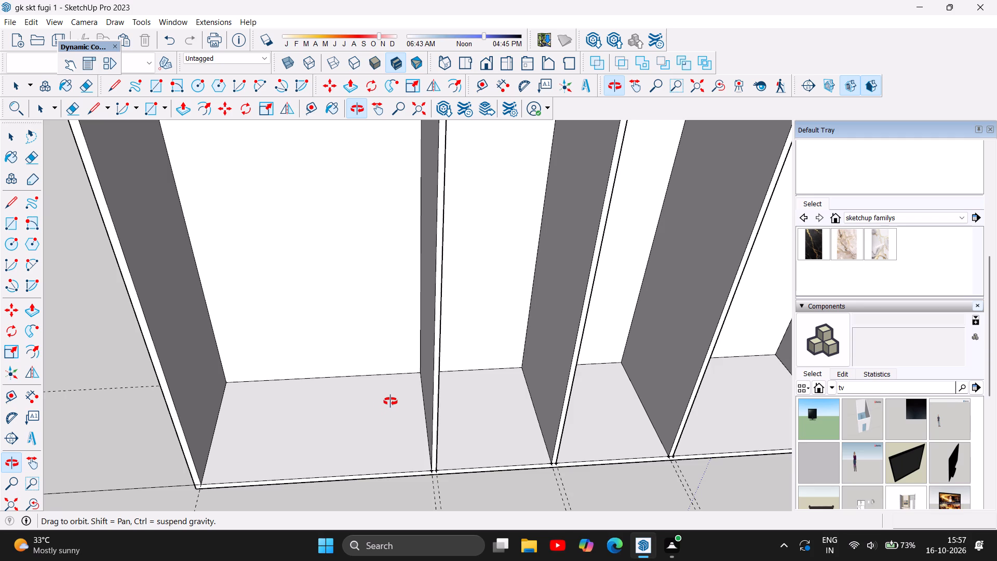
{"action": "scroll", "coordinate": [258, 421], "scroll_direction": "down", "scroll_amount": 1}
{"action": "scroll", "coordinate": [321, 489], "scroll_direction": "up", "scroll_amount": 2}
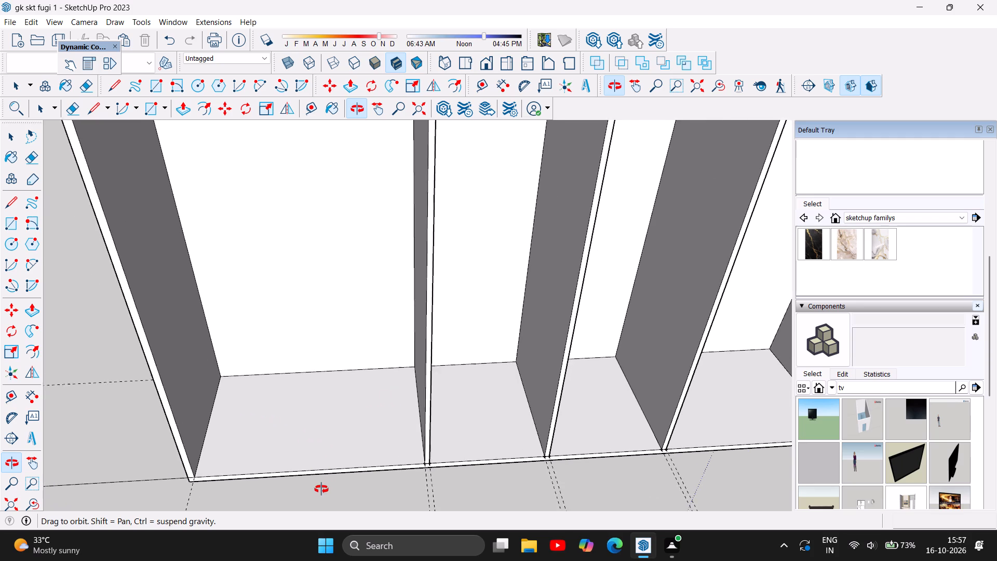
Place a guide line 6 inches above the floor edge on the partition face bordering the wide end compartment.
{"action": "scroll", "coordinate": [321, 489], "scroll_direction": "up", "scroll_amount": 2}
{"action": "scroll", "coordinate": [217, 436], "scroll_direction": "down", "scroll_amount": 2}
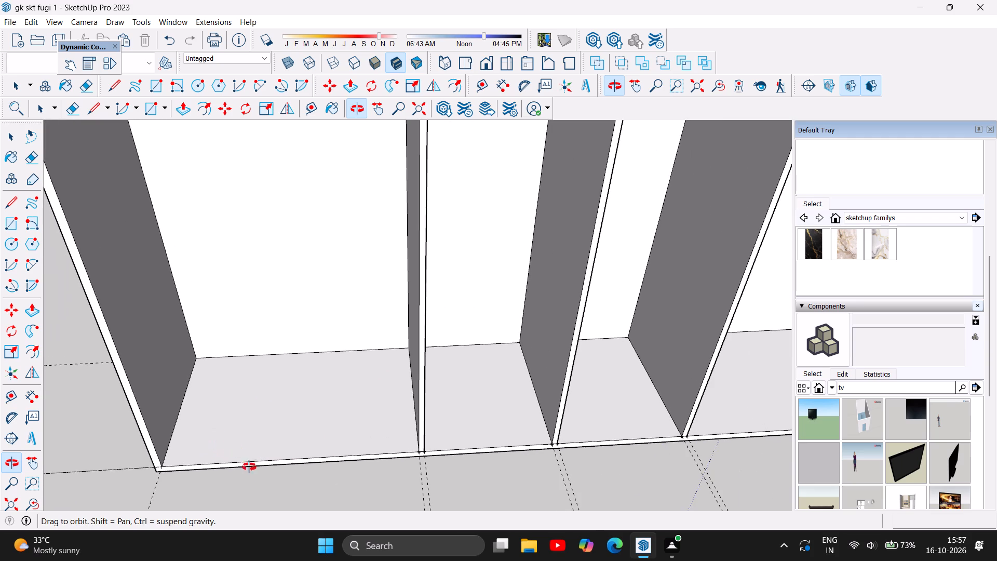
{"action": "left_click_drag", "start_coordinate": [257, 473], "coordinate": [256, 464]}
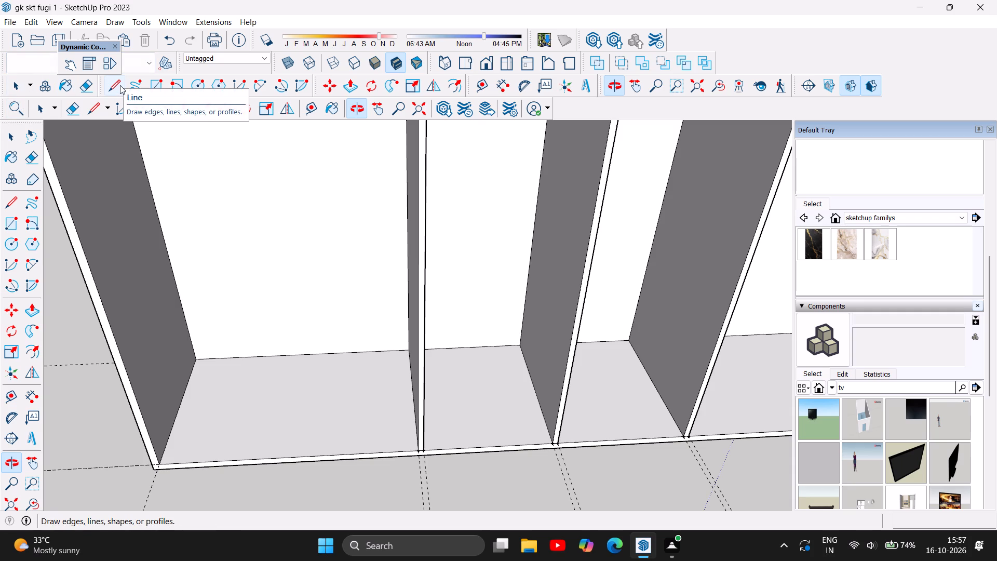
{"action": "left_click", "coordinate": [353, 110]}
{"action": "left_click_drag", "start_coordinate": [315, 316], "coordinate": [437, 305]}
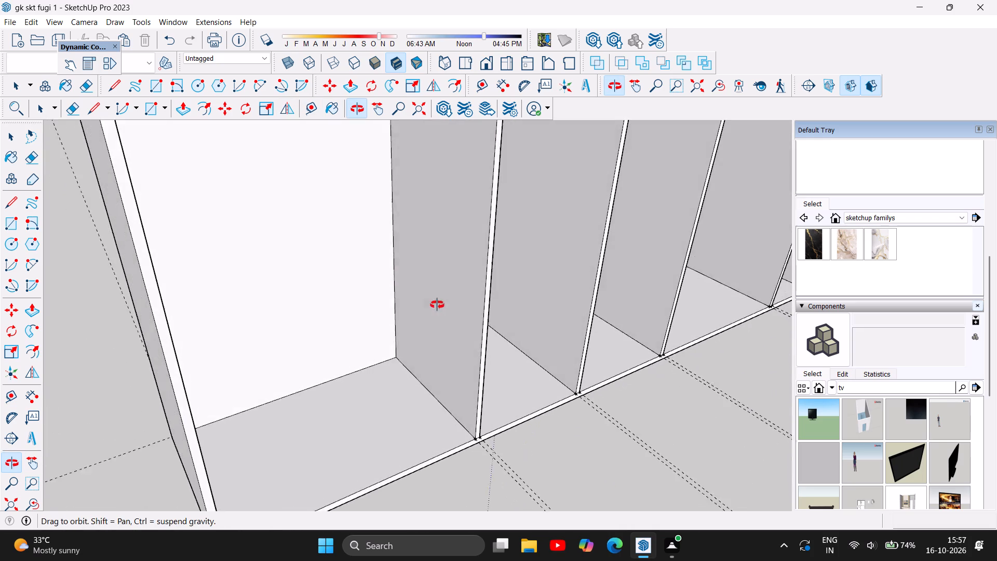
{"action": "left_click_drag", "start_coordinate": [437, 305], "coordinate": [448, 309]}
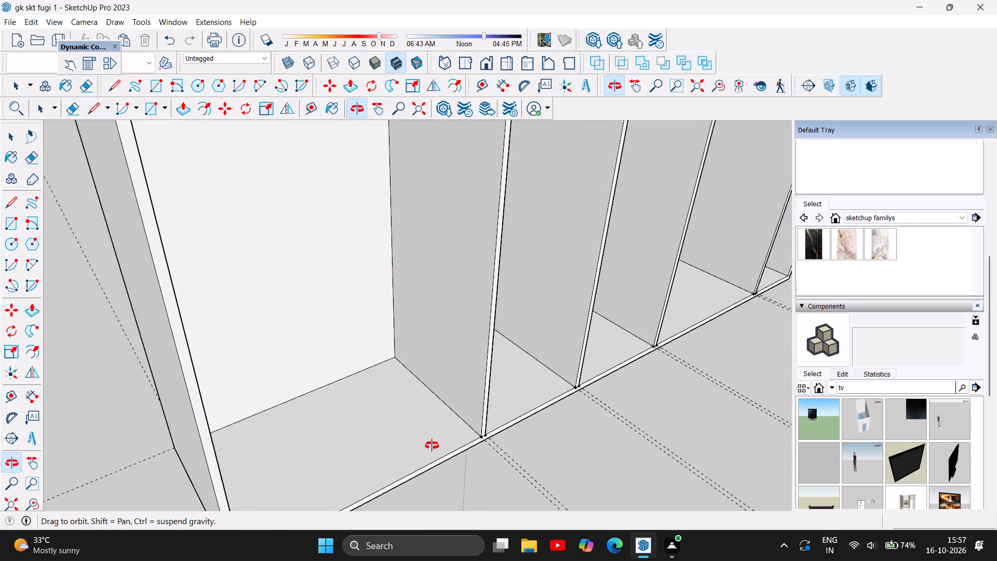
{"action": "scroll", "coordinate": [422, 451], "scroll_direction": "down", "scroll_amount": 4}
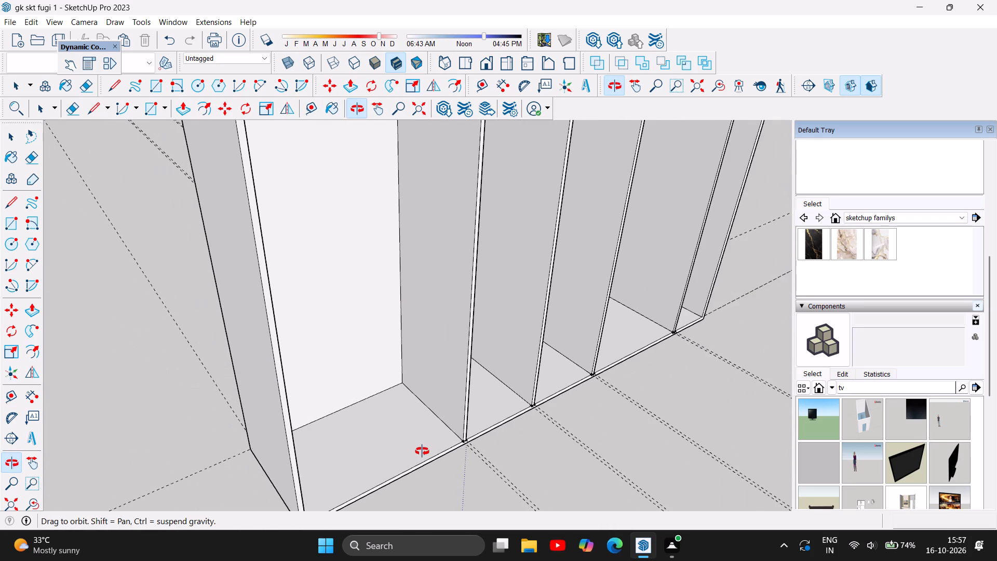
{"action": "scroll", "coordinate": [422, 451], "scroll_direction": "down", "scroll_amount": 4}
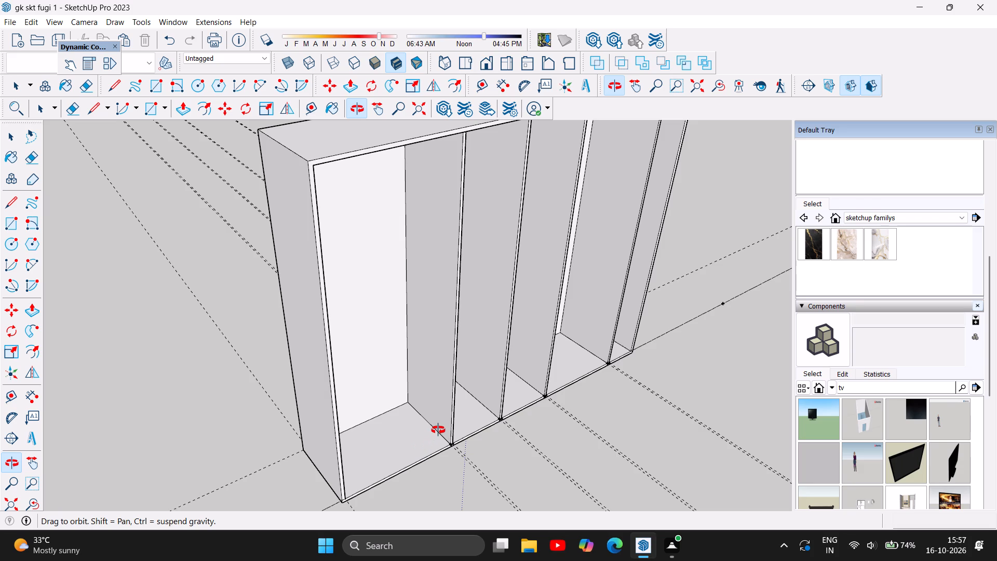
{"action": "key", "text": "t"}
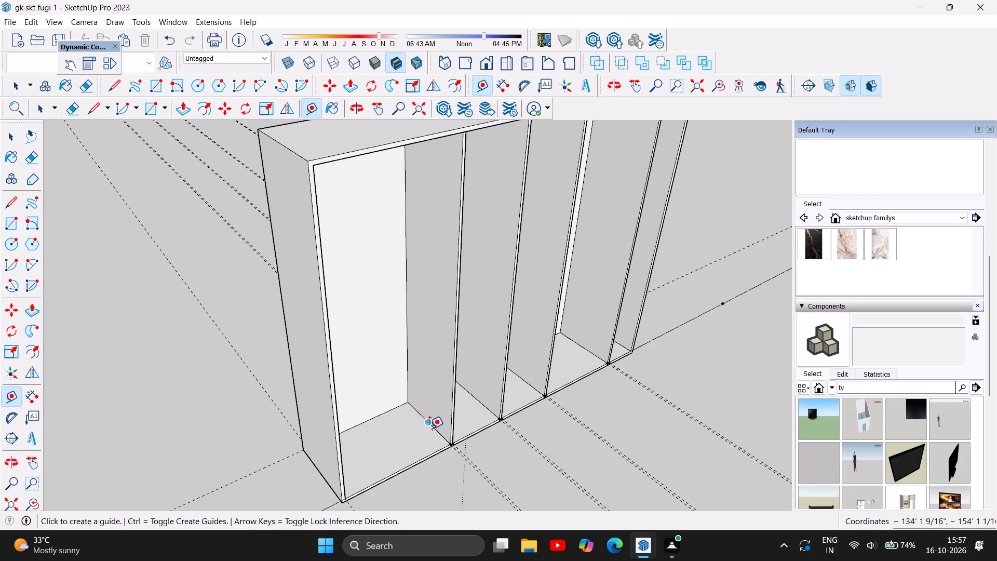
{"action": "left_click", "coordinate": [425, 423]}
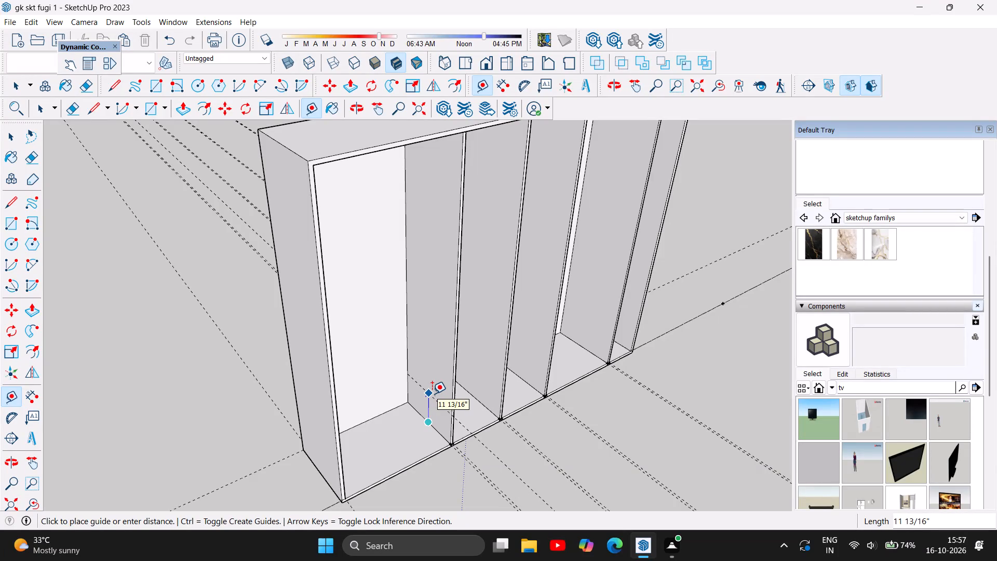
{"action": "key", "text": "6"}
{"action": "key", "text": "Return"}
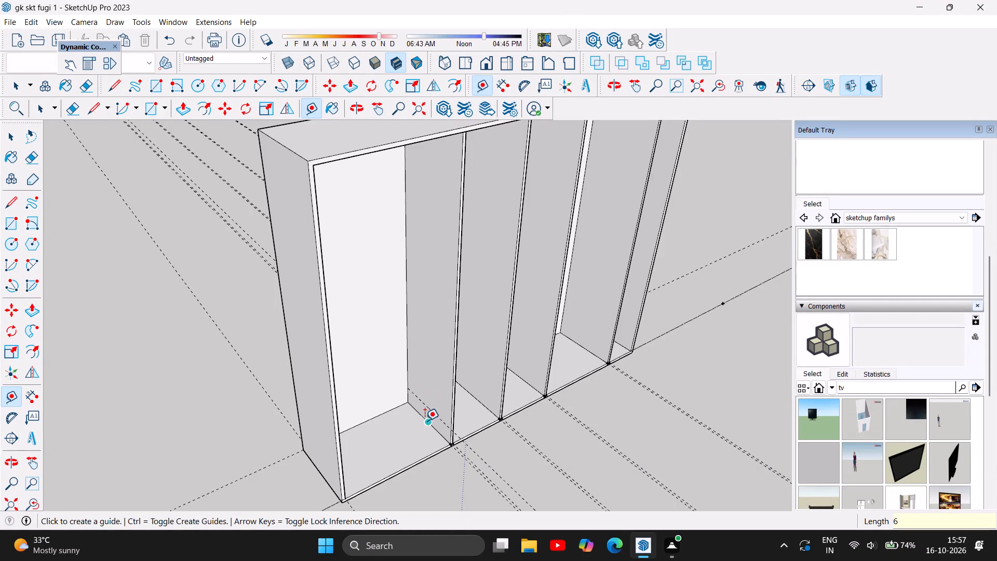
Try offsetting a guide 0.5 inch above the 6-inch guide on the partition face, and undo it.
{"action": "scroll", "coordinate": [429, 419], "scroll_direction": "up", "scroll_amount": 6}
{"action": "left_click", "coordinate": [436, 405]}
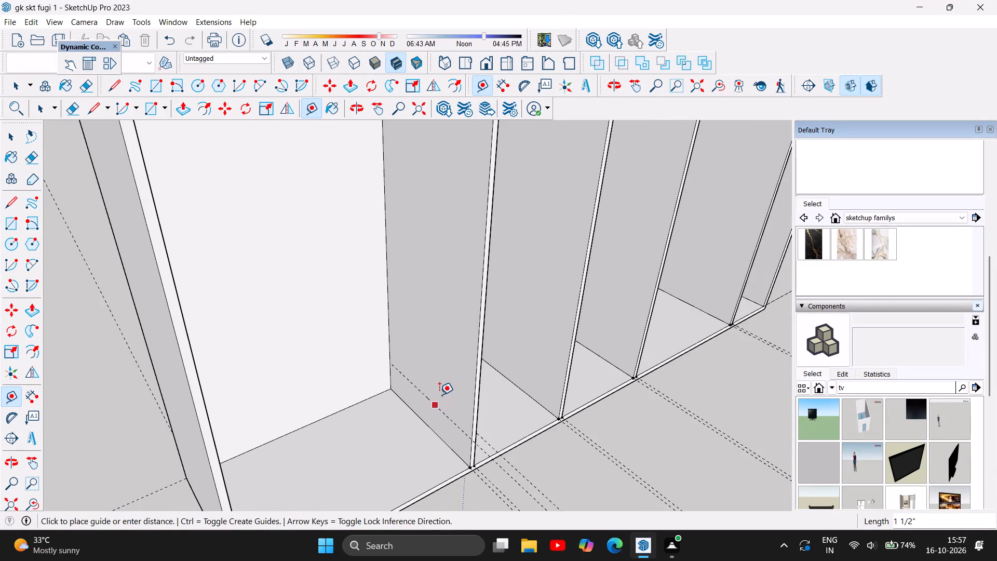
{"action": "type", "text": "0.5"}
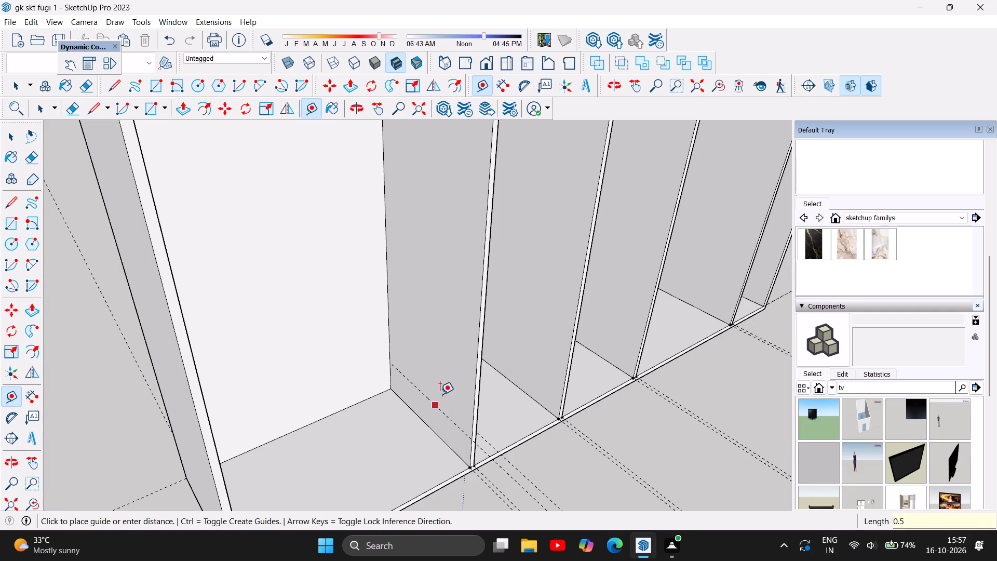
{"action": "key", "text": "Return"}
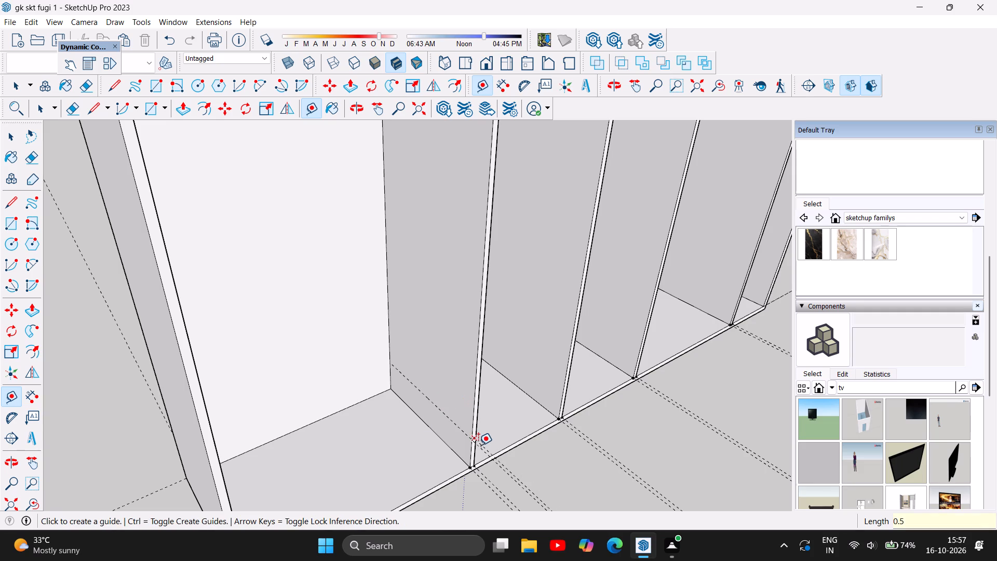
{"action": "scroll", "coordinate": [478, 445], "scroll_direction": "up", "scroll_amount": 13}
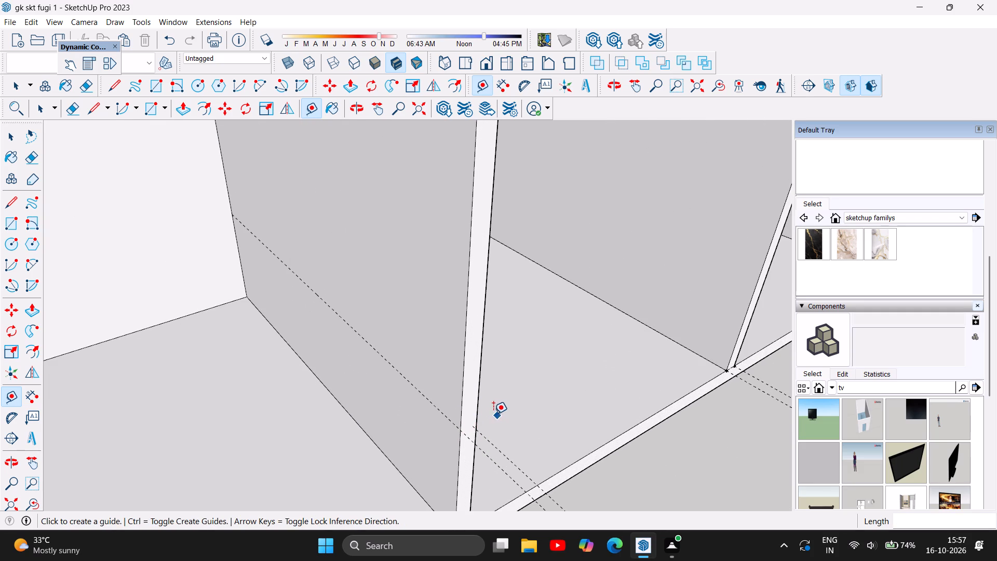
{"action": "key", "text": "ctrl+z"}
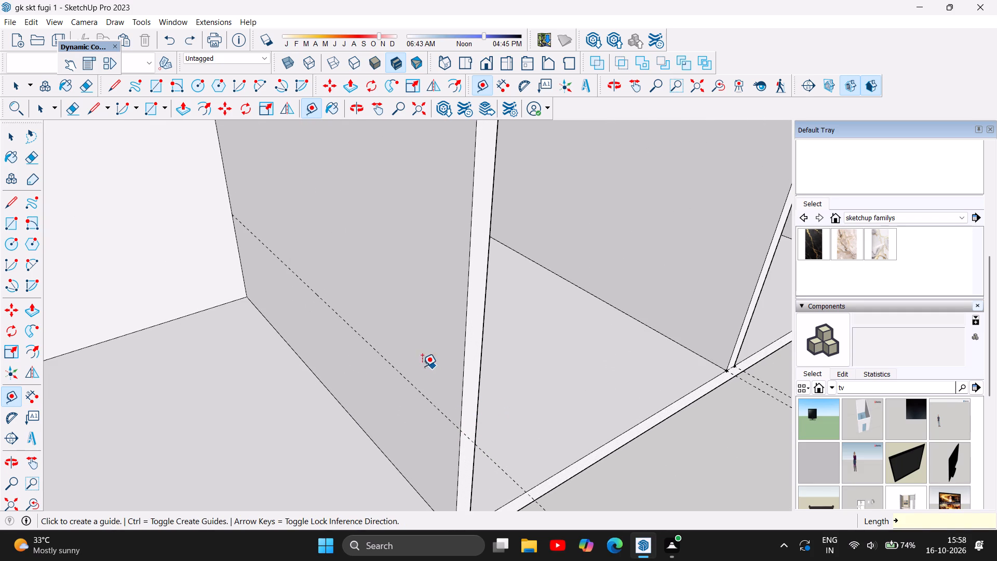
Offset a guide line 0.5 inch above the 6-inch guide on the partition face to mark the shelf thickness.
{"action": "left_click", "coordinate": [384, 357]}
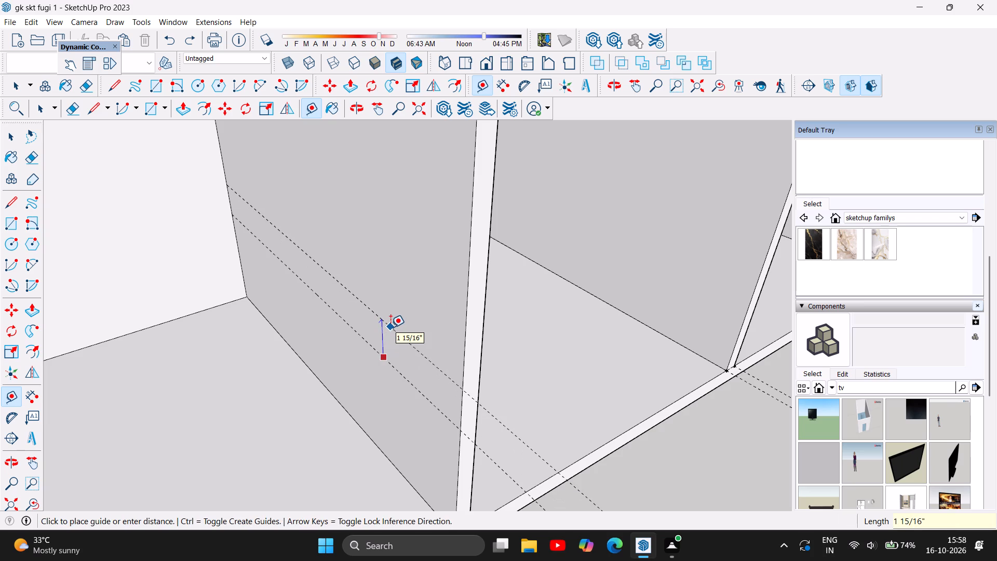
{"action": "type", "text": "0.5"}
{"action": "key", "text": "Return"}
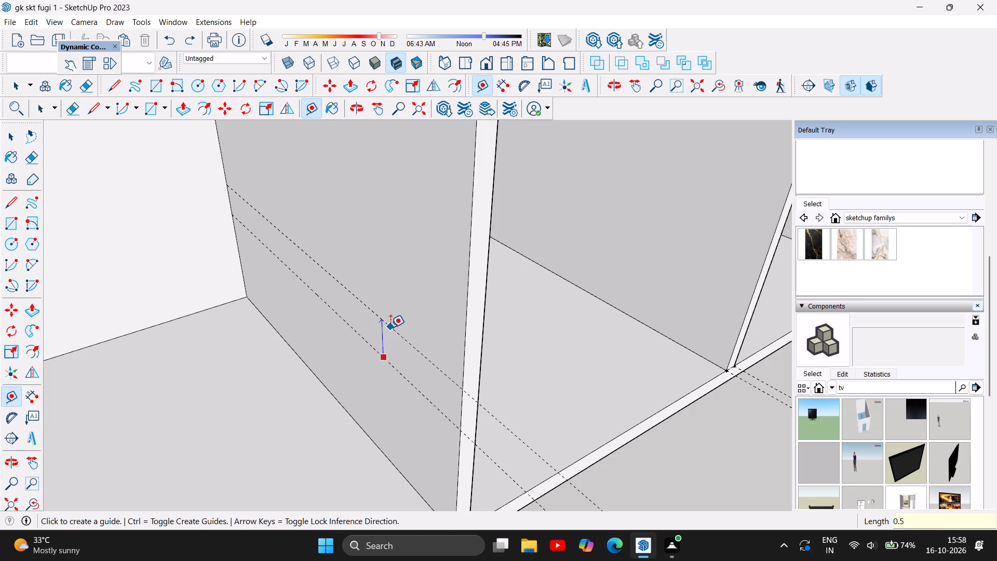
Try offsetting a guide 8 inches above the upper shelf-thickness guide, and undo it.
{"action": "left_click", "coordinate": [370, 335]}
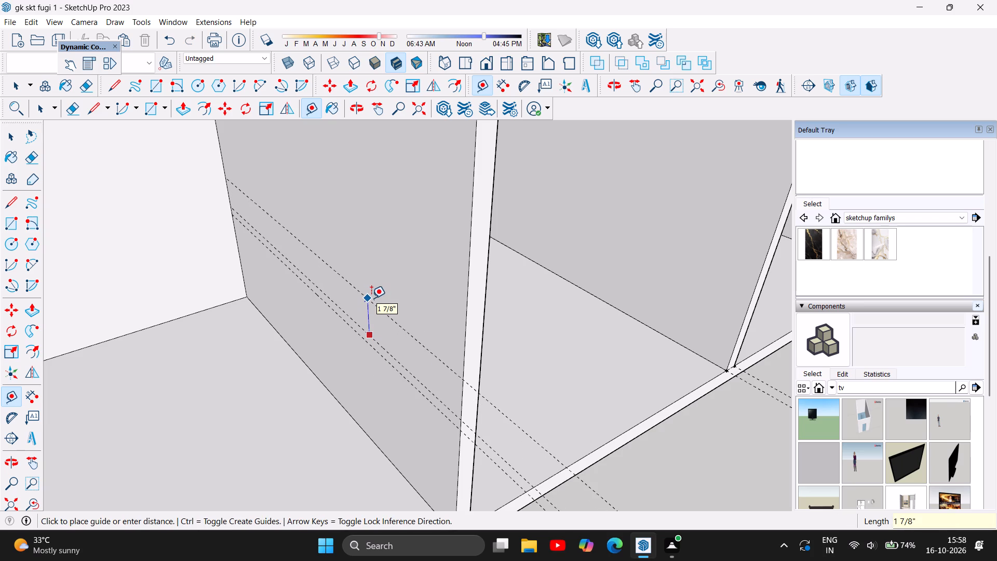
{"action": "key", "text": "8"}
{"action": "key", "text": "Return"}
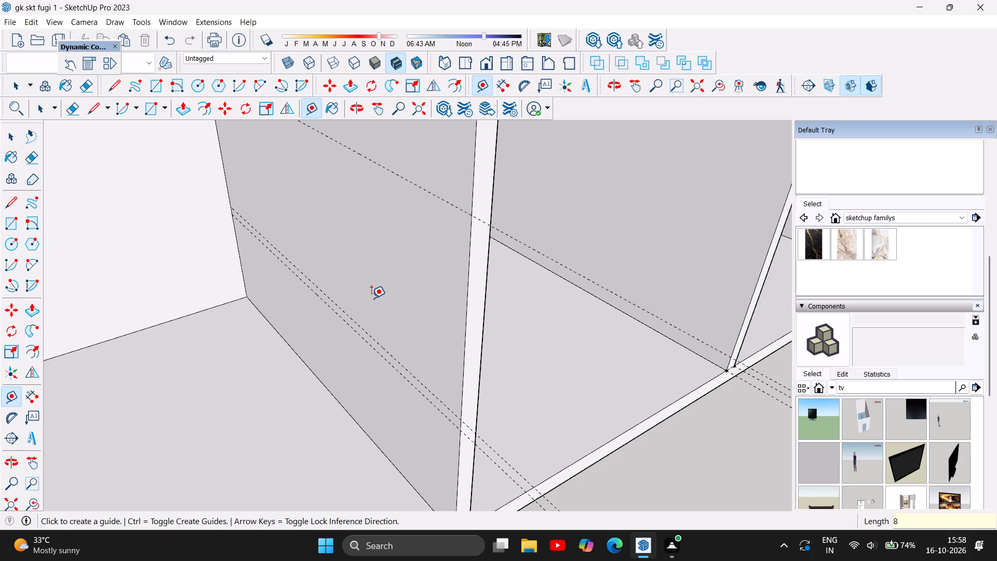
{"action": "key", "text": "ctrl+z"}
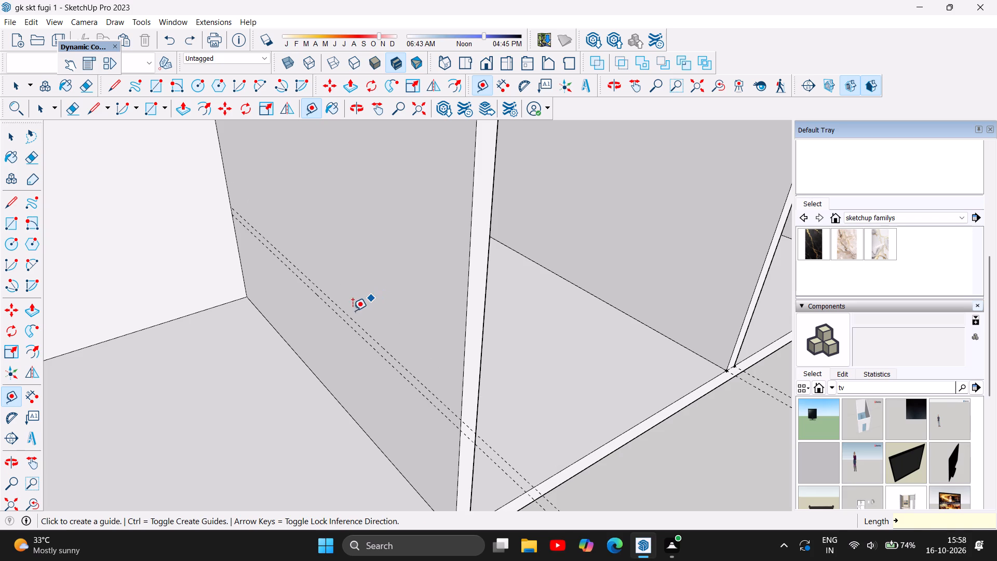
Offset a guide line 8 inches above the upper line of the 0.5-inch guide pair on the partition face.
{"action": "left_click", "coordinate": [343, 311]}
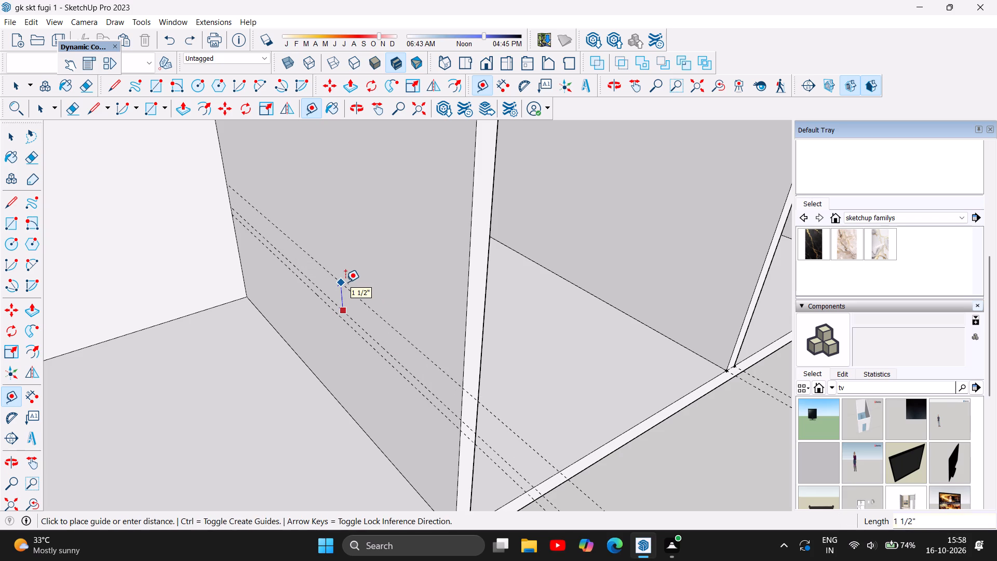
{"action": "key", "text": "8"}
{"action": "key", "text": "Return"}
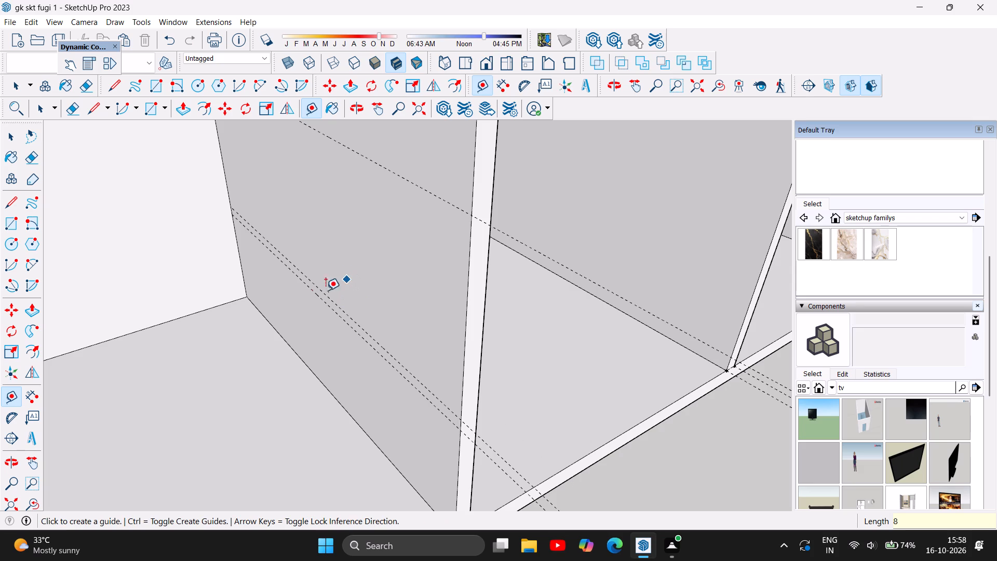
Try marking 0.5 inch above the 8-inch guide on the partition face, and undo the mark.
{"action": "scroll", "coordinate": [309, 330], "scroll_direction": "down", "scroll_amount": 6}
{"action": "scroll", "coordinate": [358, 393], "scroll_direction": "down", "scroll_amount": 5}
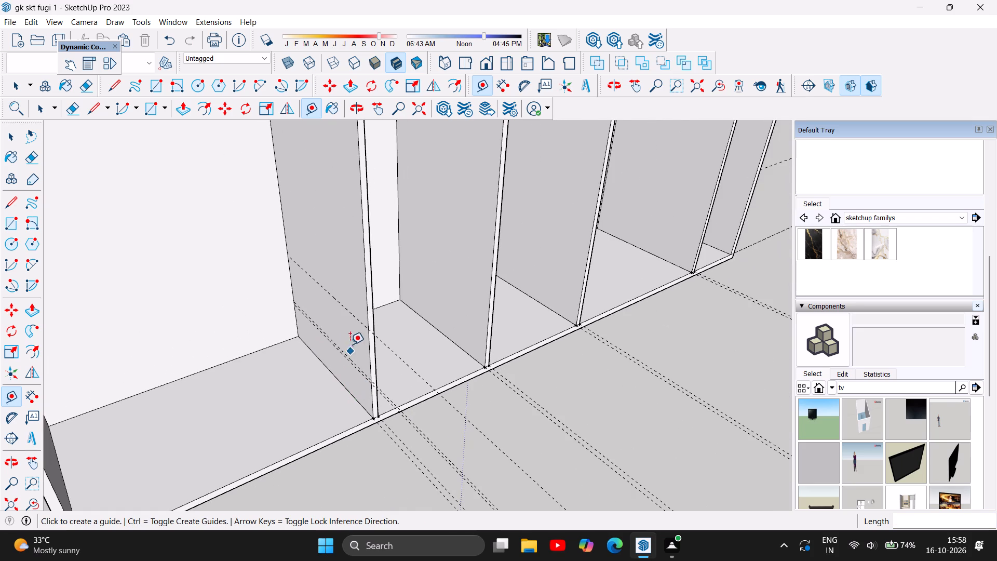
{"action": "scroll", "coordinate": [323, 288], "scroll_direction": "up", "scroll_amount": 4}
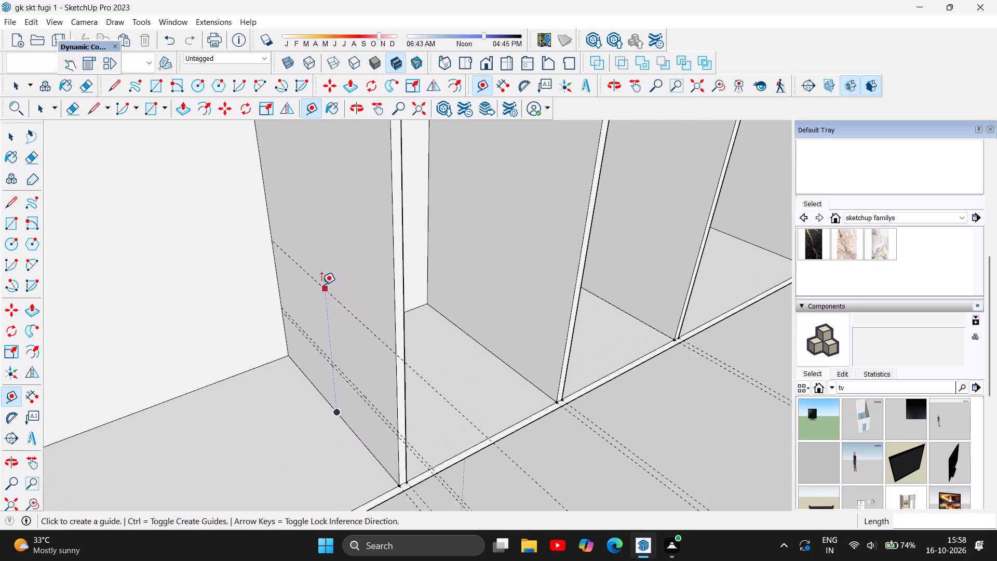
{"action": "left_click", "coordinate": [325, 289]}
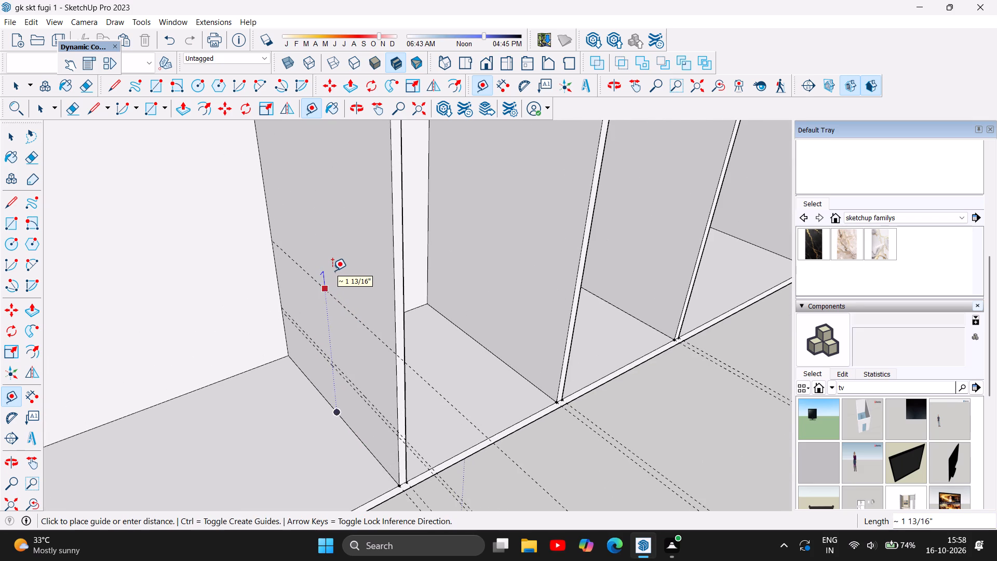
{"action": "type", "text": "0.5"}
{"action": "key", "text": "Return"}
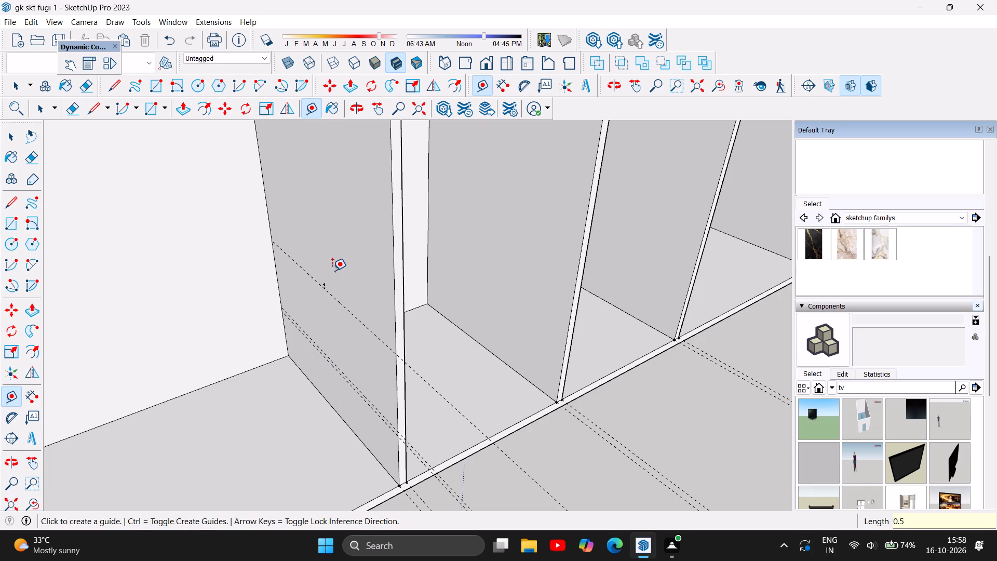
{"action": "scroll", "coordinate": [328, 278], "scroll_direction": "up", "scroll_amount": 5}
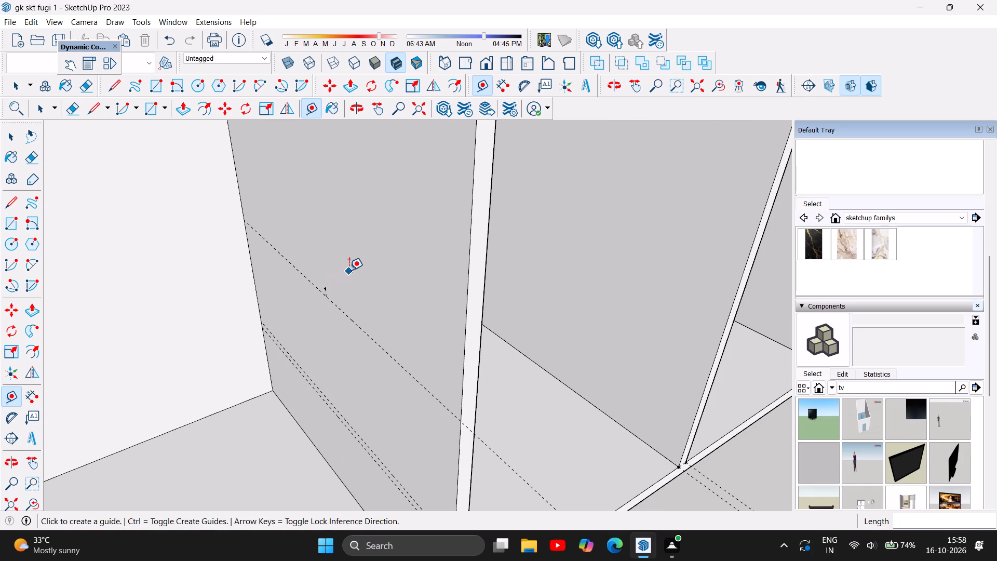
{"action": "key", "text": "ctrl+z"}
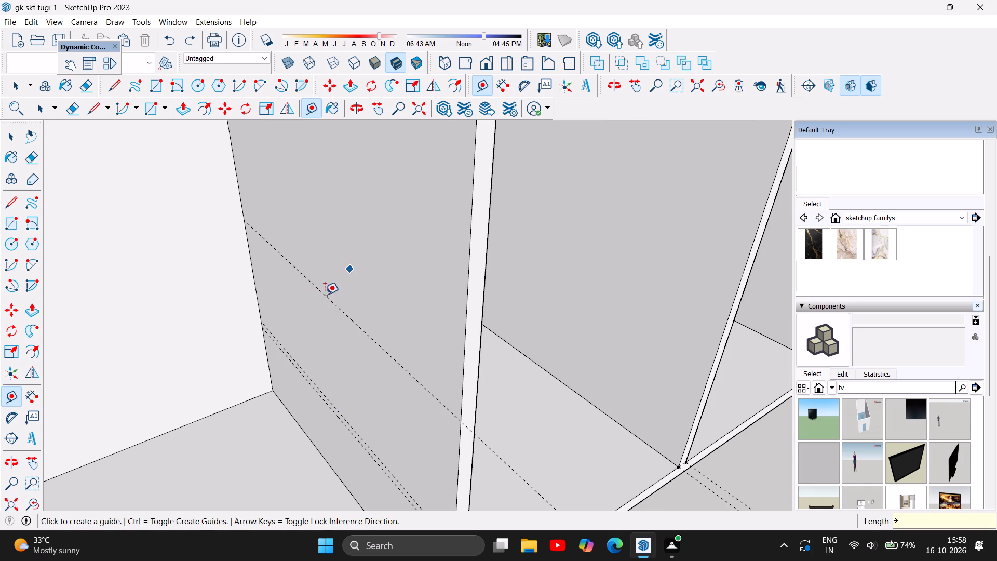
Mark a guide point 0.5 inch above the 8-inch guide and run a guide line through it to the partition's back edge.
{"action": "left_click", "coordinate": [326, 295]}
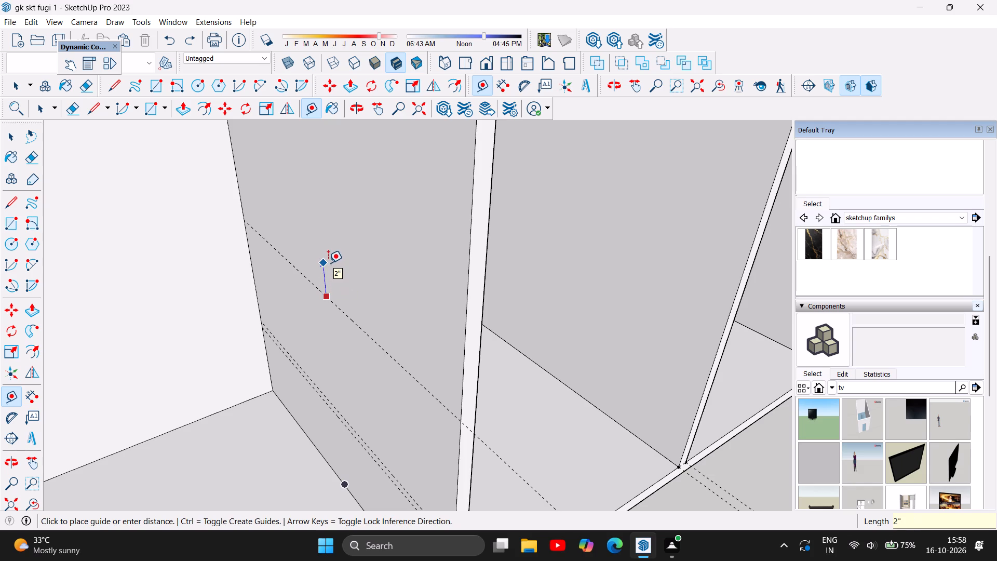
{"action": "type", "text": "0.5"}
{"action": "key", "text": "Return"}
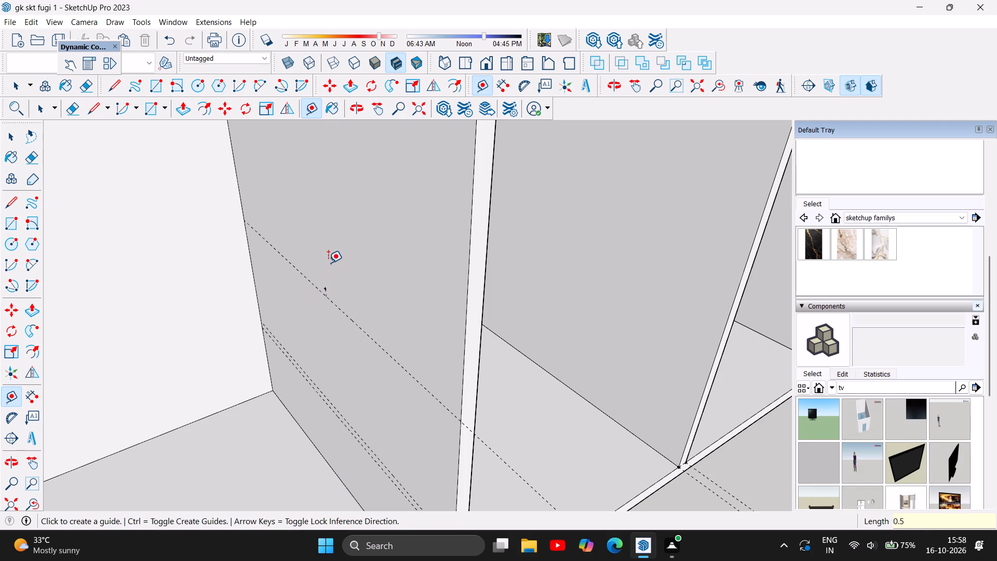
{"action": "left_click", "coordinate": [324, 287]}
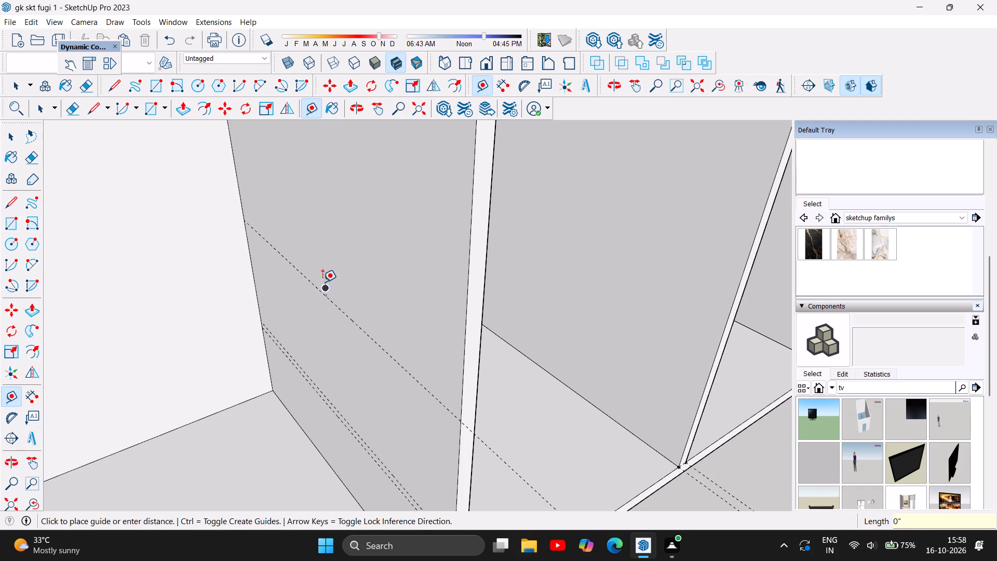
{"action": "left_click", "coordinate": [240, 207]}
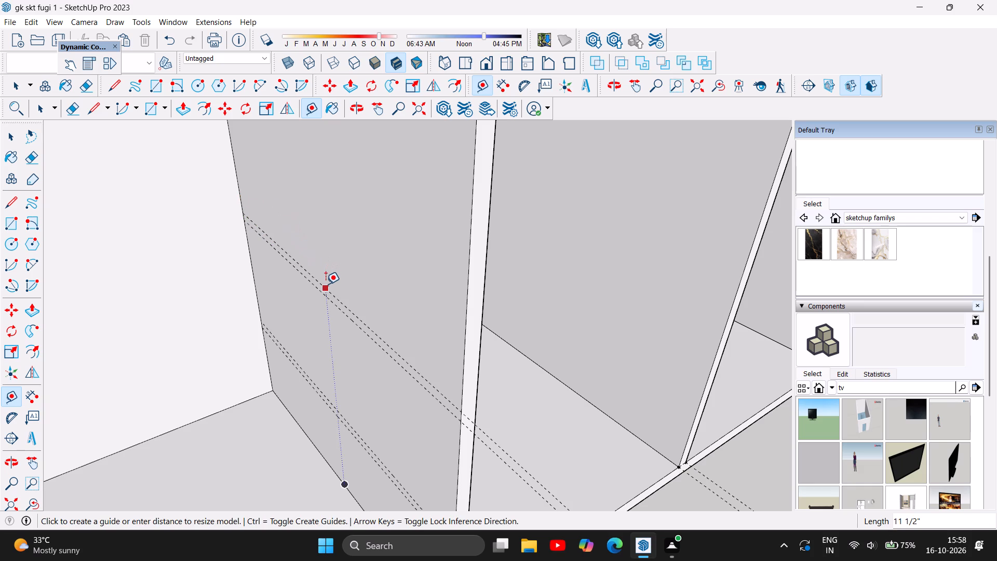
Mark a guide point 8 inches straight above the guide point on the second guide pair.
{"action": "scroll", "coordinate": [329, 283], "scroll_direction": "up", "scroll_amount": 3}
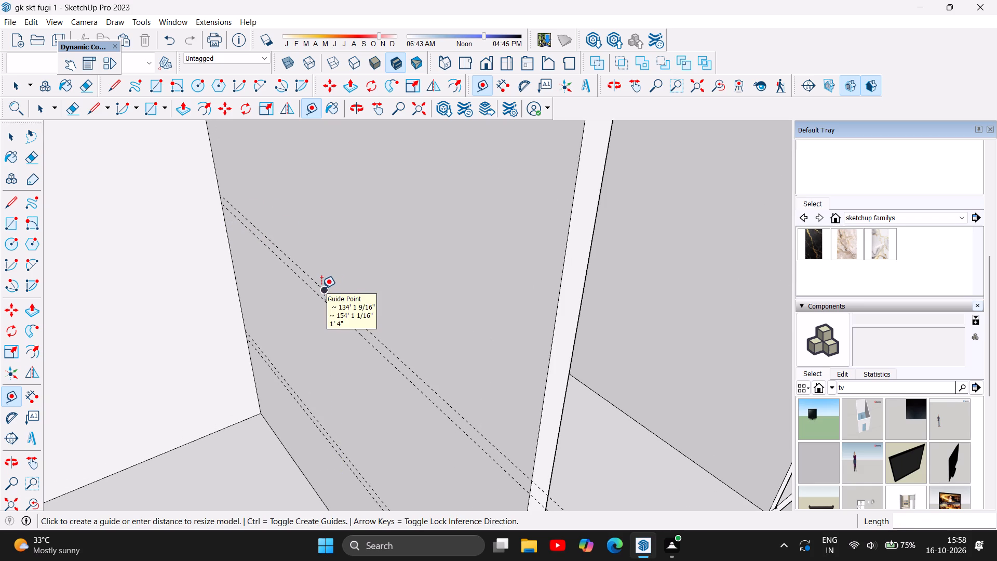
{"action": "left_click", "coordinate": [322, 288]}
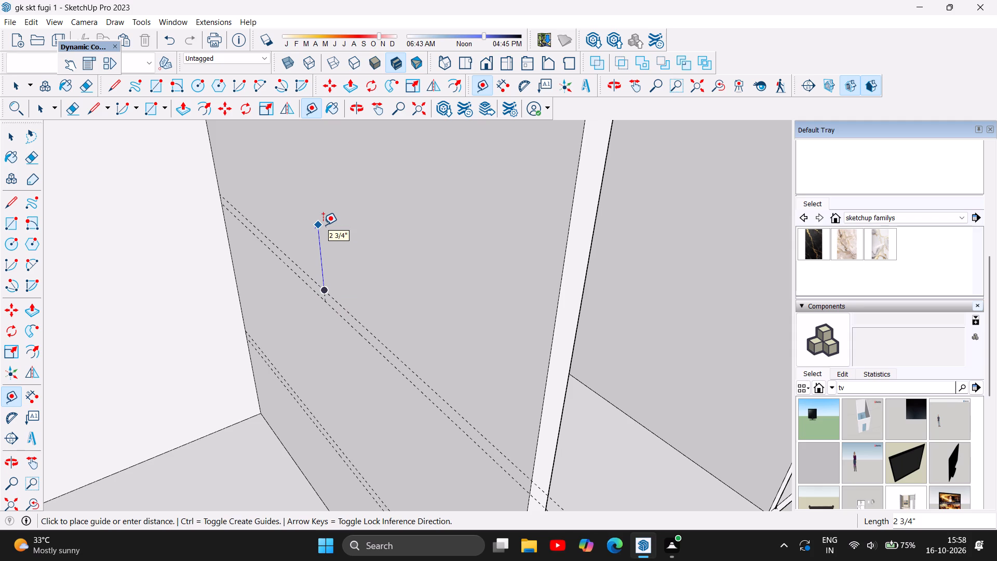
{"action": "key", "text": "8"}
{"action": "key", "text": "Return"}
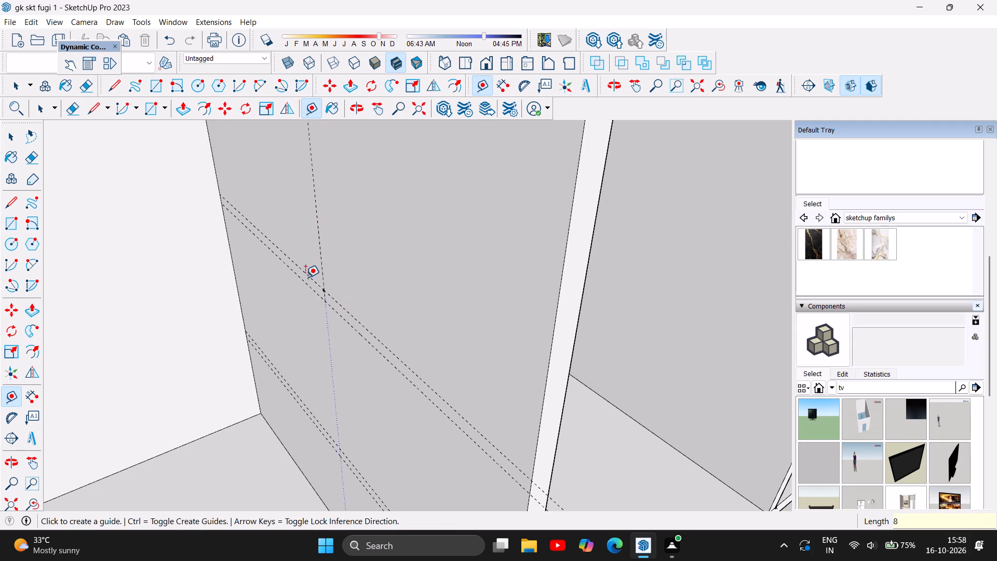
{"action": "scroll", "coordinate": [342, 370], "scroll_direction": "down", "scroll_amount": 7}
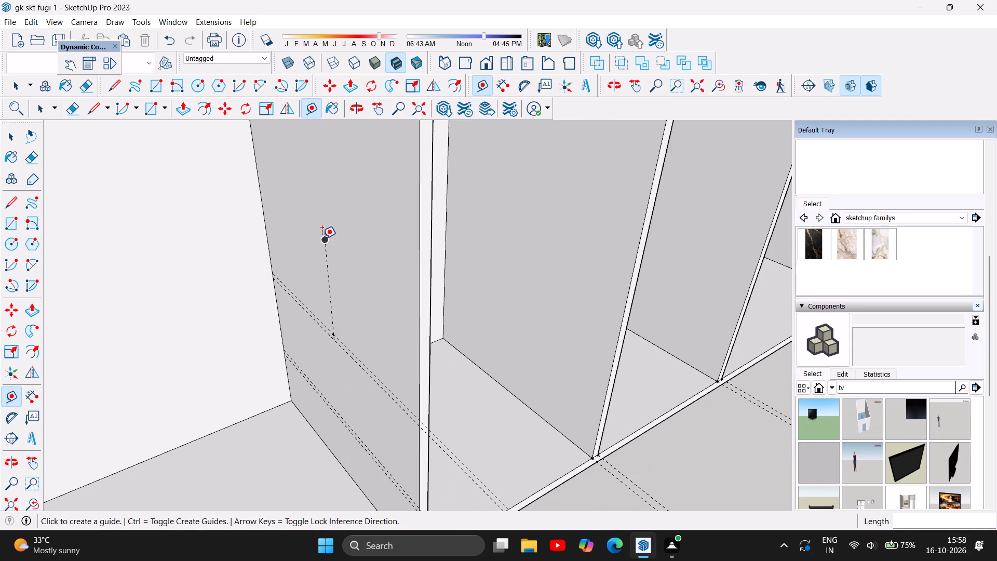
Run a guide line through the 8-inch guide point to the partition's front edge, with a parallel guide line 0.5 inch above it.
{"action": "left_click", "coordinate": [322, 238]}
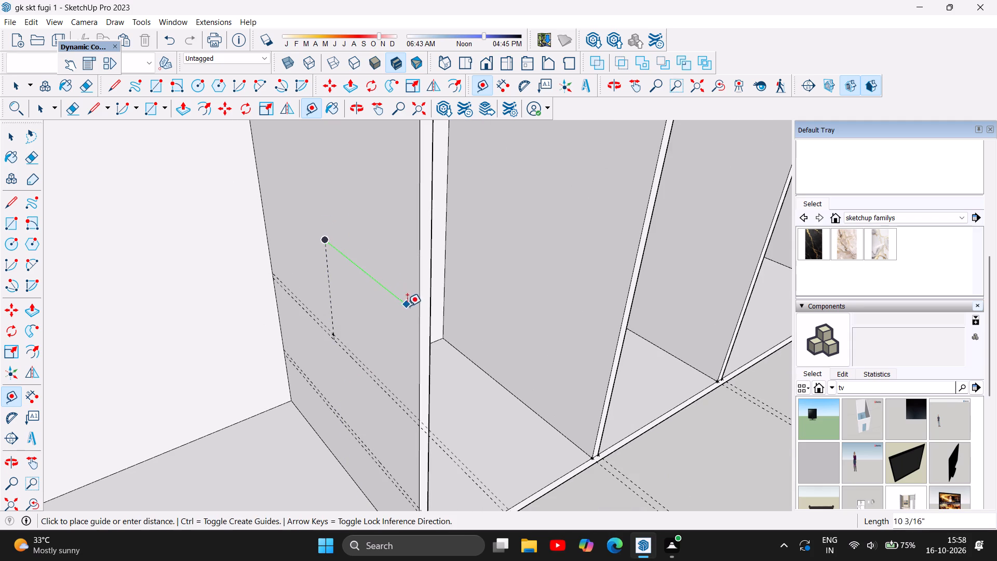
{"action": "left_click", "coordinate": [417, 312]}
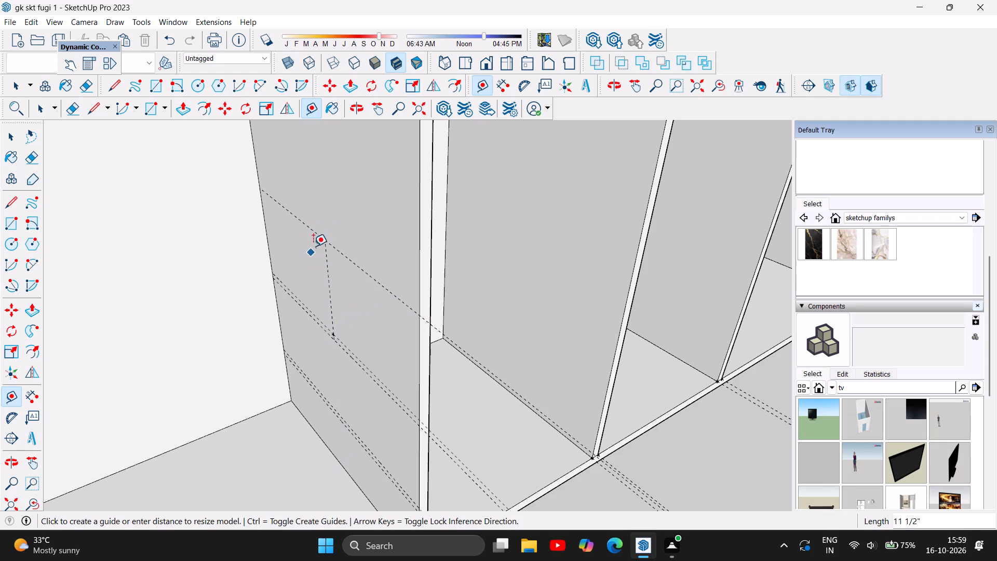
{"action": "left_click", "coordinate": [324, 239]}
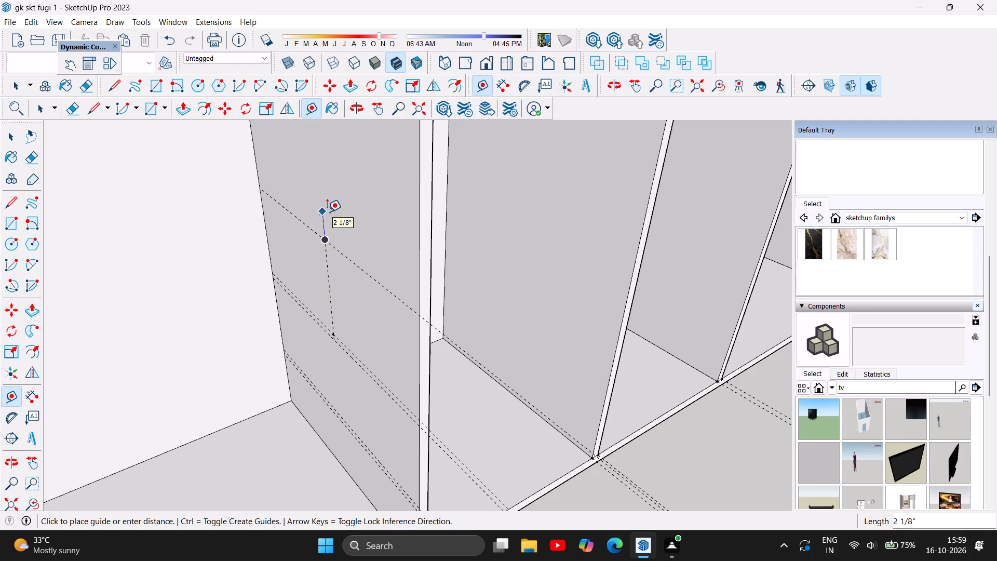
{"action": "type", "text": "0.5"}
{"action": "key", "text": "Return"}
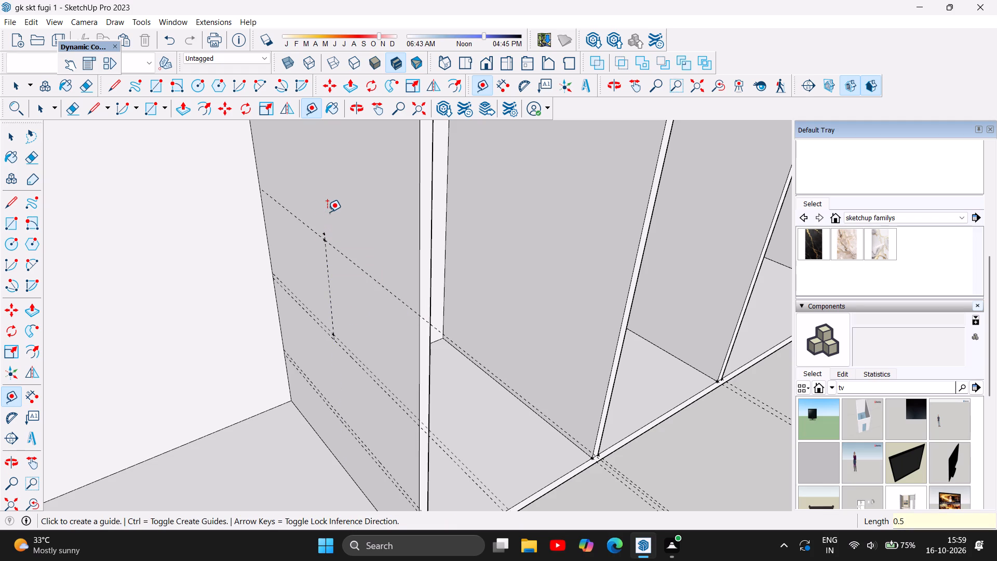
{"action": "scroll", "coordinate": [326, 238], "scroll_direction": "up", "scroll_amount": 5}
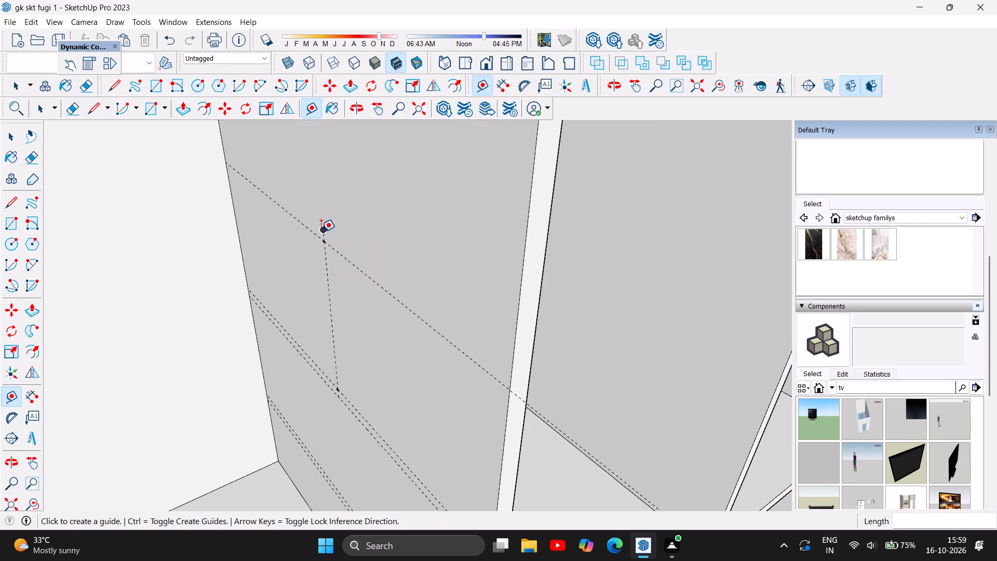
{"action": "left_click", "coordinate": [319, 231]}
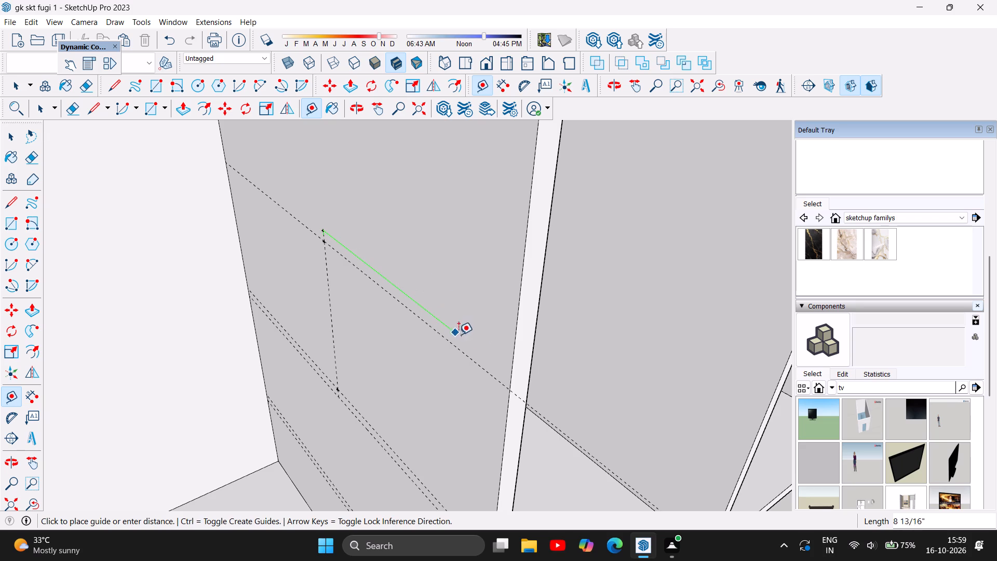
{"action": "left_click", "coordinate": [509, 371]}
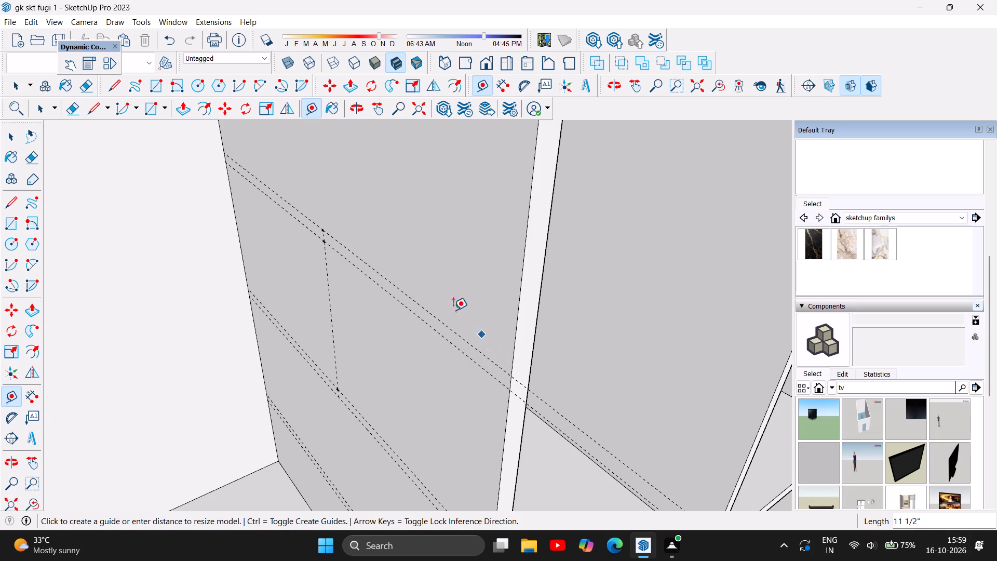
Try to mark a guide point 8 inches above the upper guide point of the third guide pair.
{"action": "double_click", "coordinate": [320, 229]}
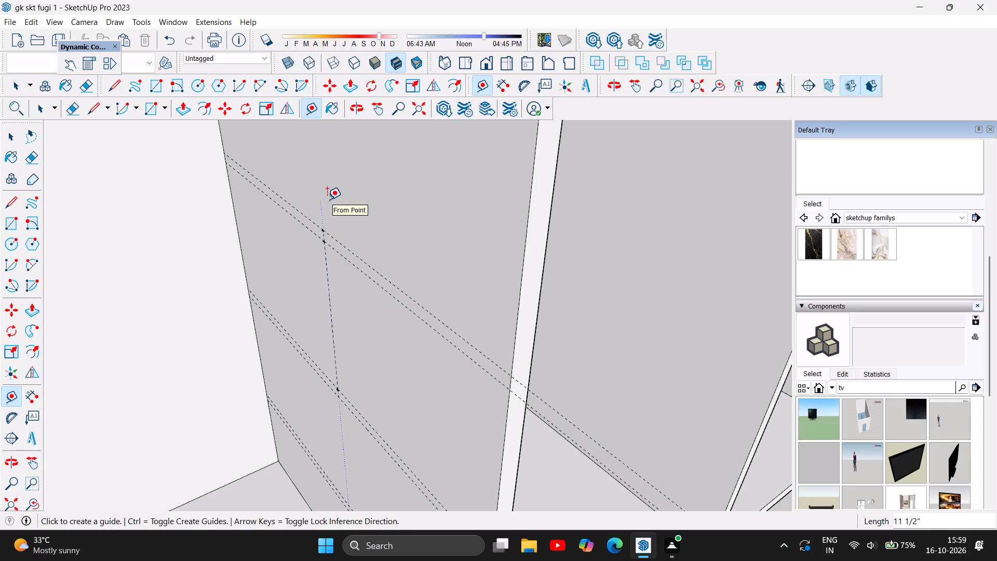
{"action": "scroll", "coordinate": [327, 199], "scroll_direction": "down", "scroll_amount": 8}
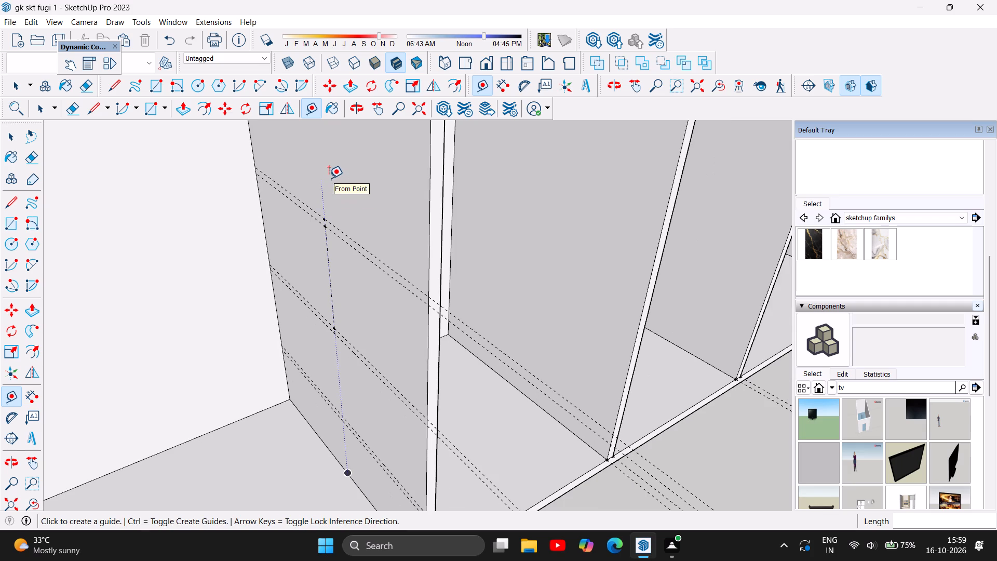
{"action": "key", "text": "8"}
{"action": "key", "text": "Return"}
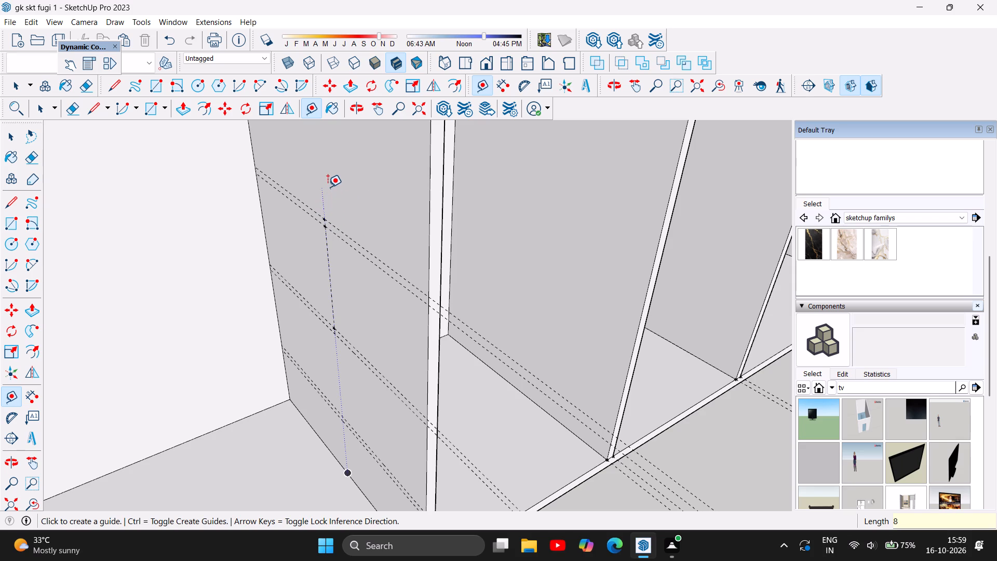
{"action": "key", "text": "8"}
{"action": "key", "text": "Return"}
Mark a guide point 8 inches straight above the upper guide point of the third guide pair.
{"action": "scroll", "coordinate": [325, 191], "scroll_direction": "down", "scroll_amount": 5}
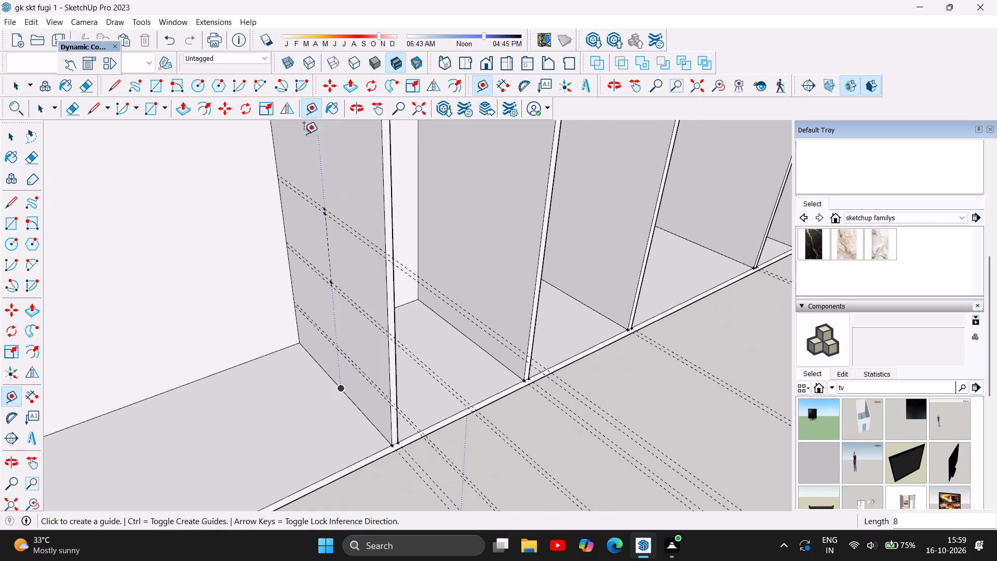
{"action": "scroll", "coordinate": [321, 205], "scroll_direction": "up", "scroll_amount": 2}
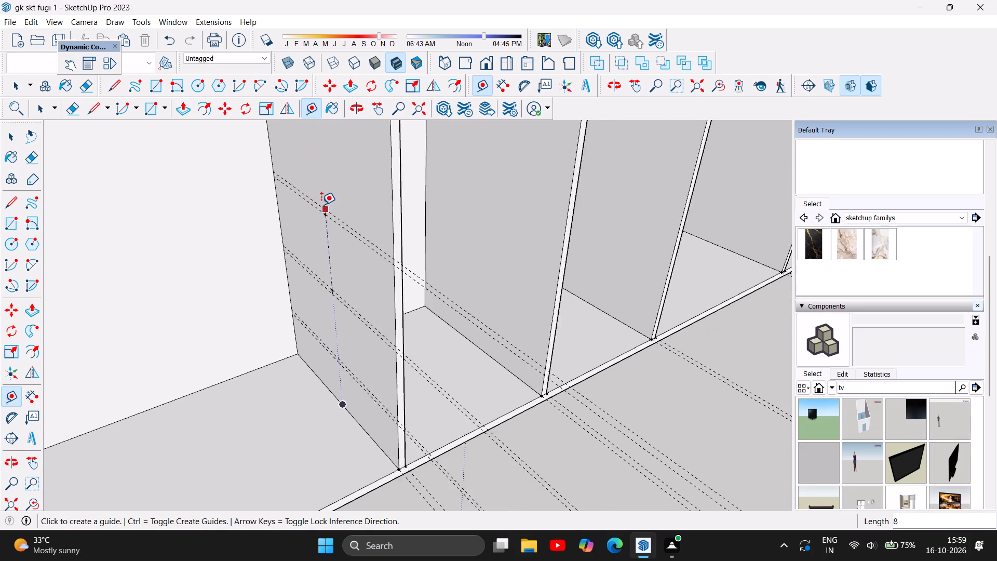
{"action": "scroll", "coordinate": [321, 205], "scroll_direction": "up", "scroll_amount": 3}
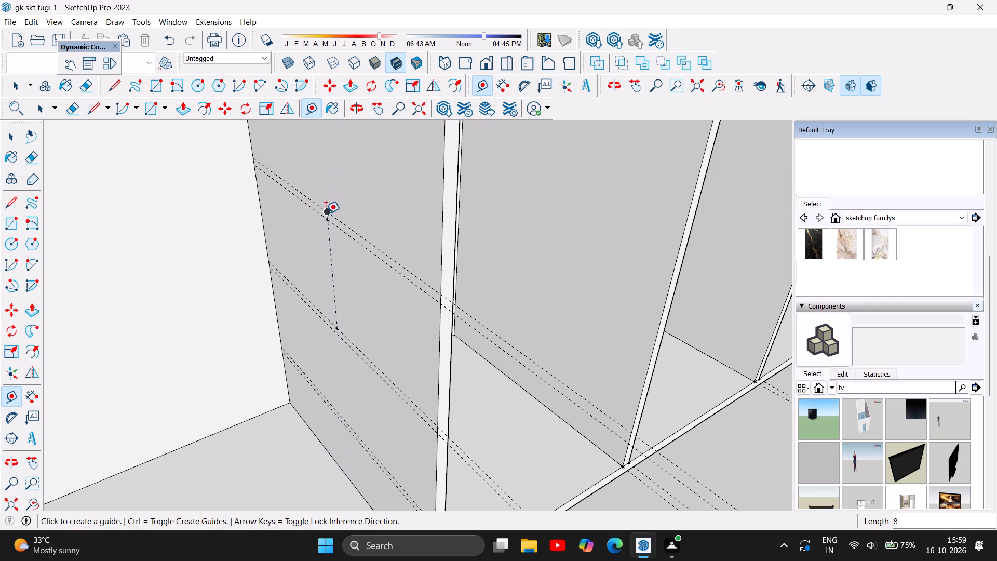
{"action": "left_click", "coordinate": [325, 210]}
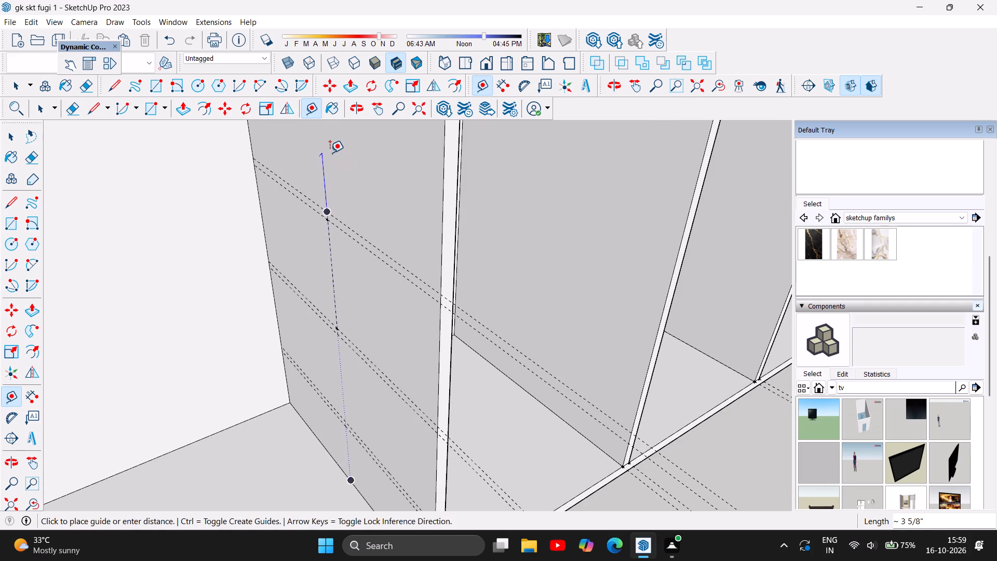
{"action": "key", "text": "8"}
{"action": "key", "text": "Return"}
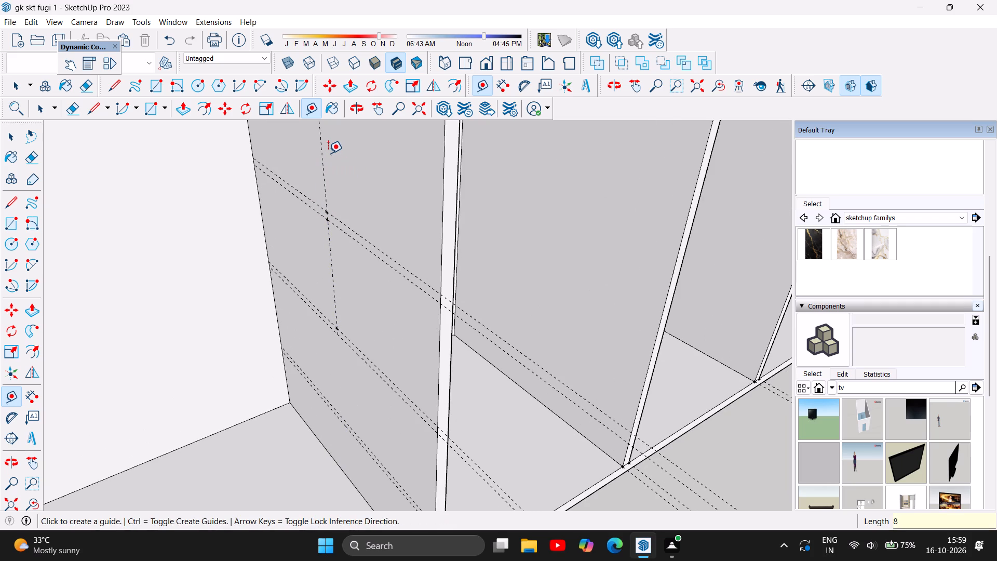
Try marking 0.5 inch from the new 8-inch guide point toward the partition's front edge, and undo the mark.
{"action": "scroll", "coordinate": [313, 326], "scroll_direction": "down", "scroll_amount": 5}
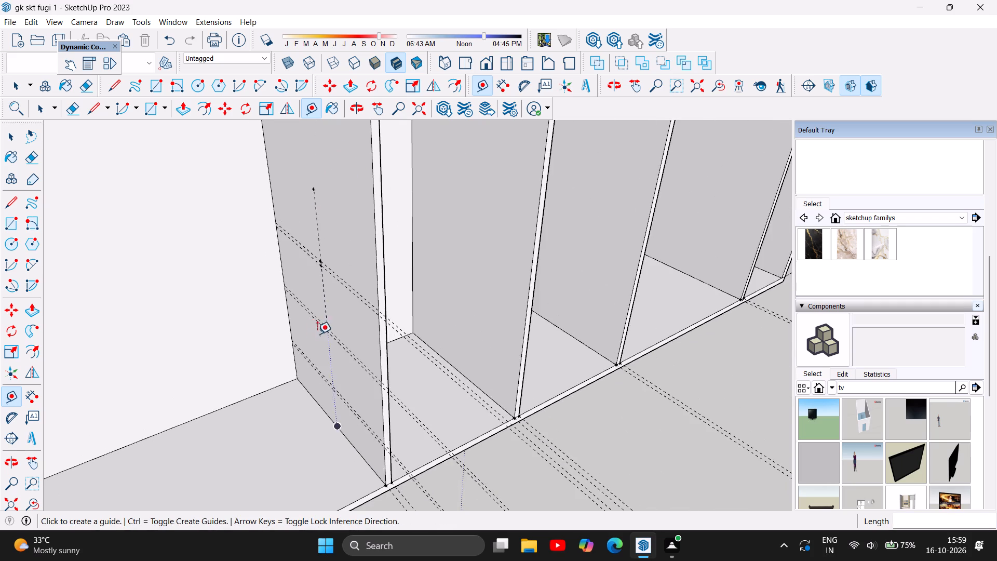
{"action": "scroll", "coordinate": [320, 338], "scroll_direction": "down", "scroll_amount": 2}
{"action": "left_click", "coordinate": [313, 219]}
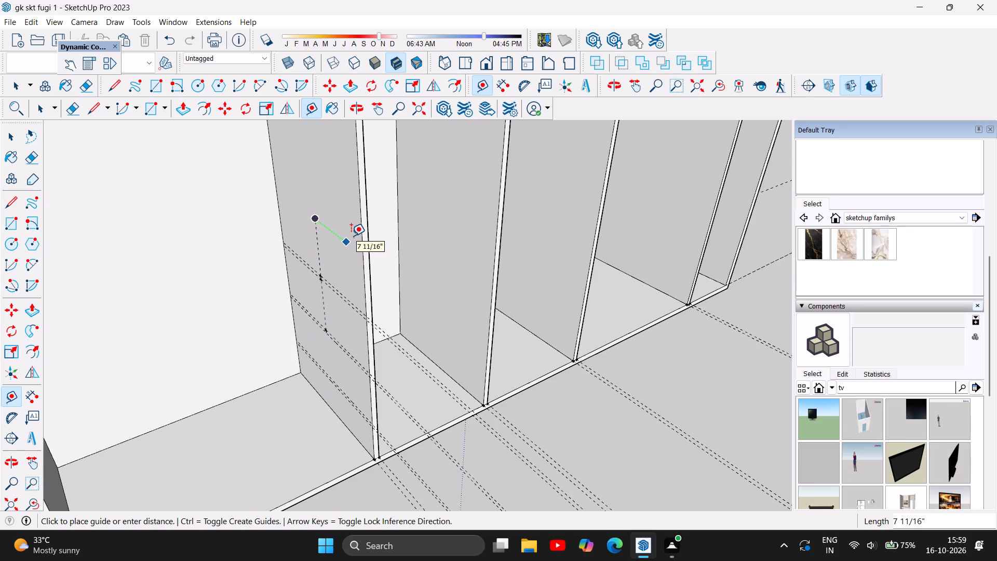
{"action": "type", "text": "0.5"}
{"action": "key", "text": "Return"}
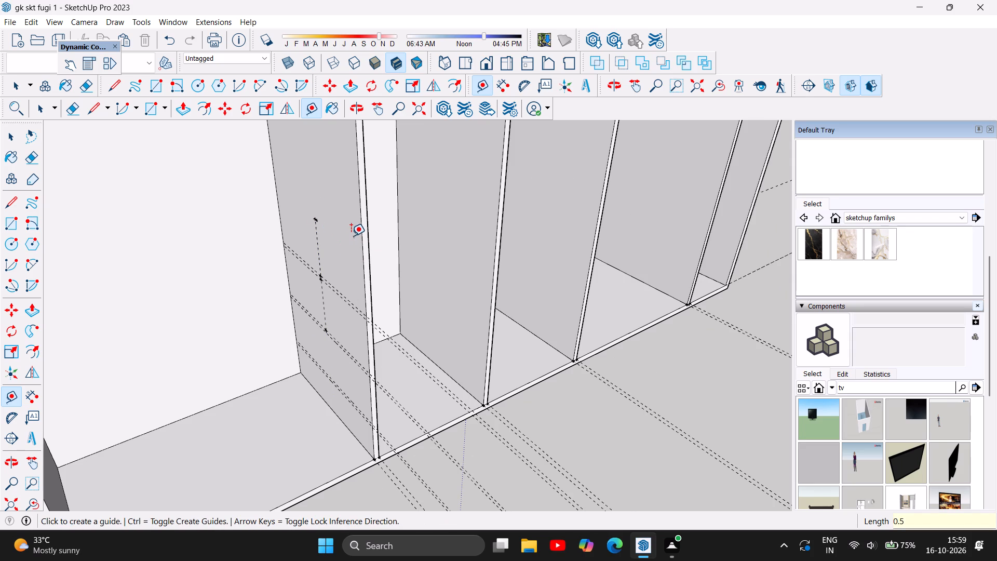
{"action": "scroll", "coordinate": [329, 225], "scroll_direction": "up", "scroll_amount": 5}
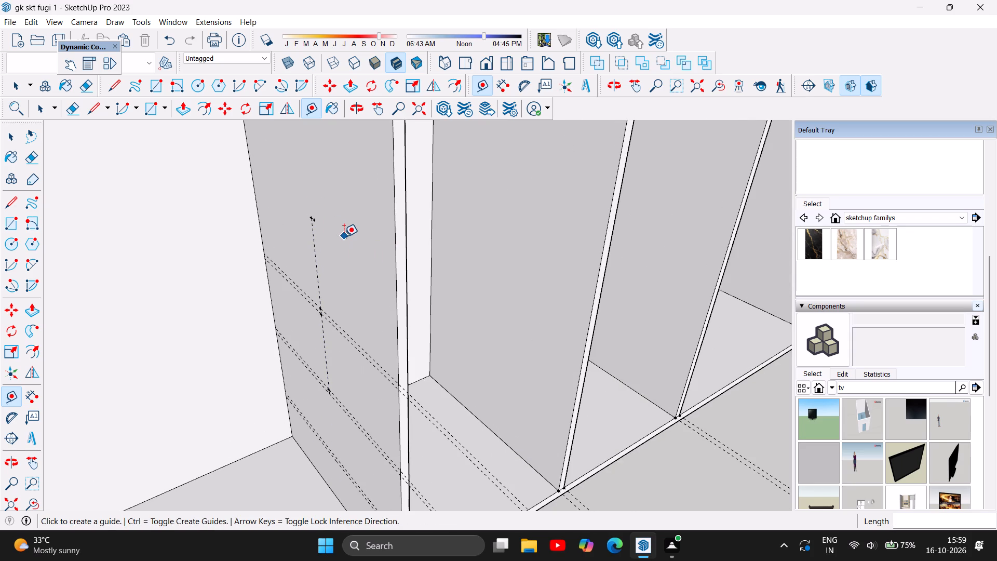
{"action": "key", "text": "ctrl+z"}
Run a guide line through the new 8-inch guide point to the partition's front edge, and mark a guide point 0.5 inch above it.
{"action": "left_click", "coordinate": [308, 217]}
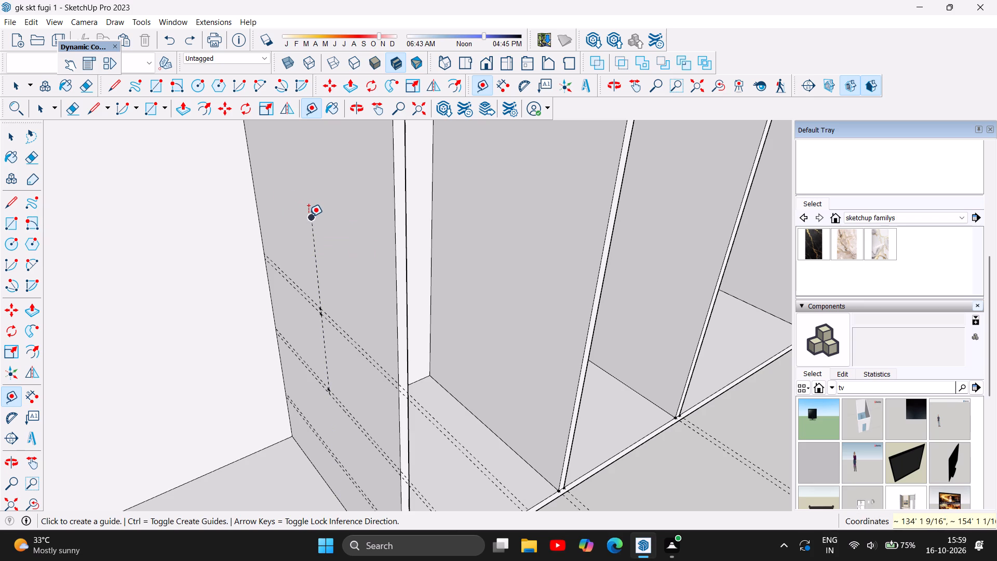
{"action": "left_click", "coordinate": [397, 279]}
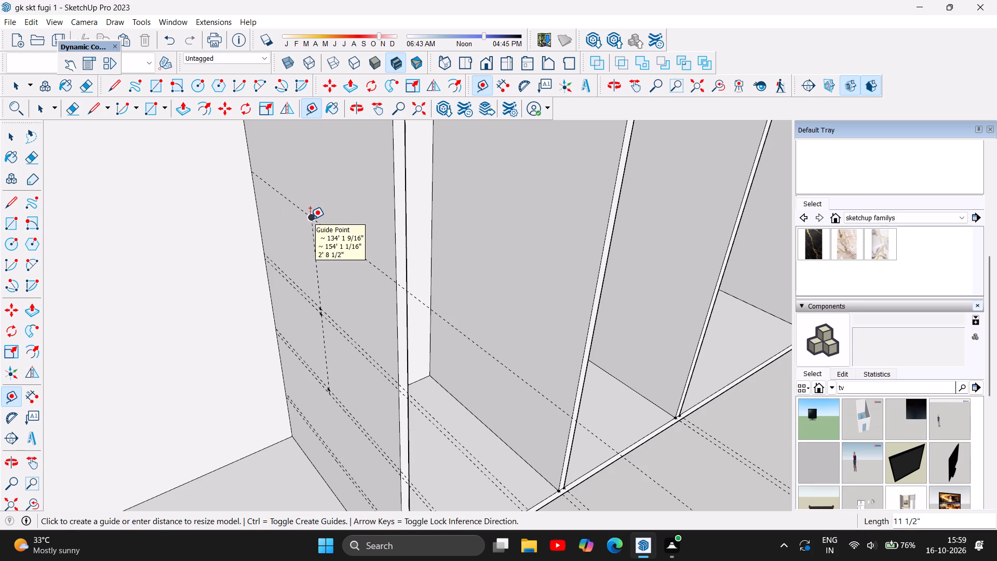
{"action": "left_click", "coordinate": [310, 219]}
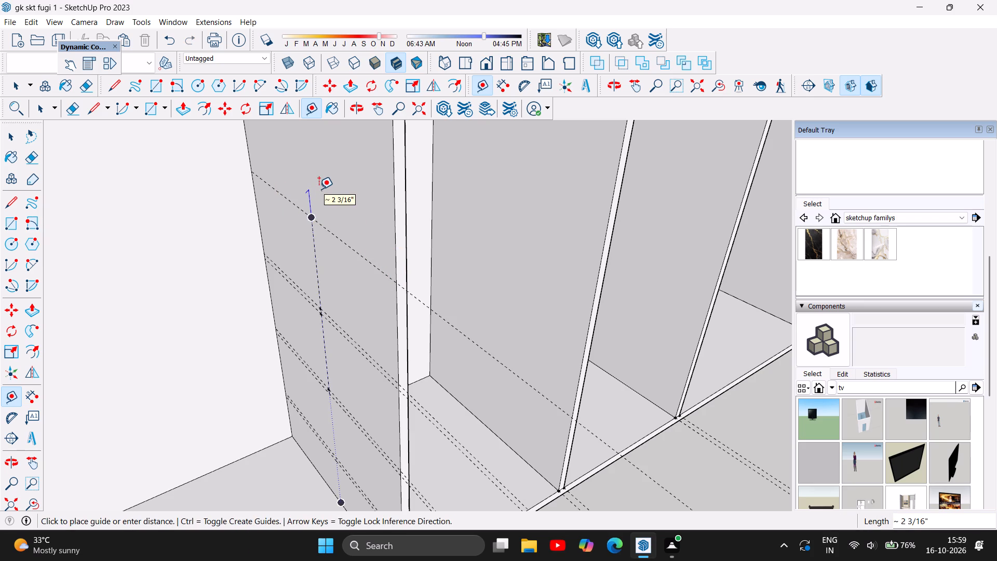
{"action": "type", "text": "0.5"}
{"action": "key", "text": "Return"}
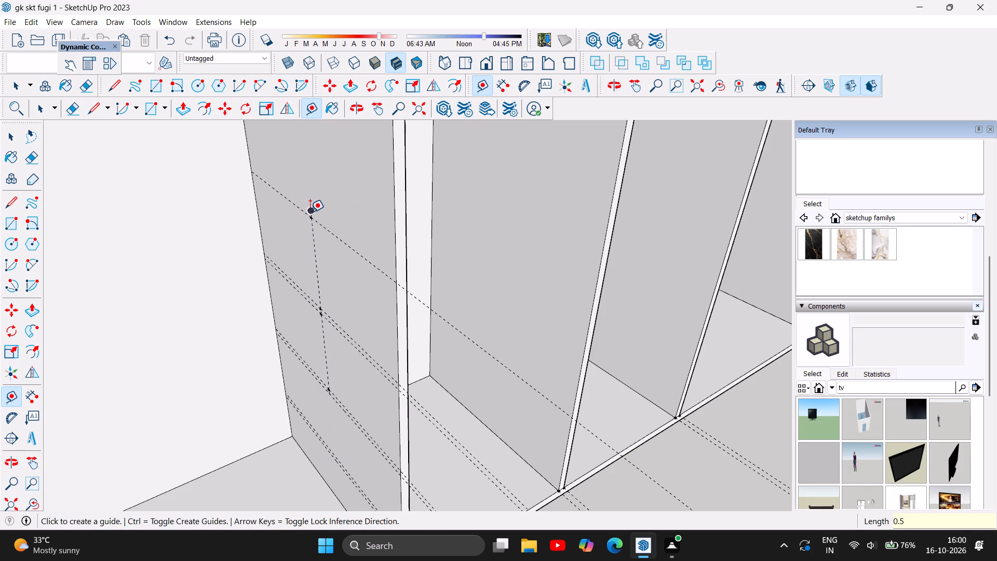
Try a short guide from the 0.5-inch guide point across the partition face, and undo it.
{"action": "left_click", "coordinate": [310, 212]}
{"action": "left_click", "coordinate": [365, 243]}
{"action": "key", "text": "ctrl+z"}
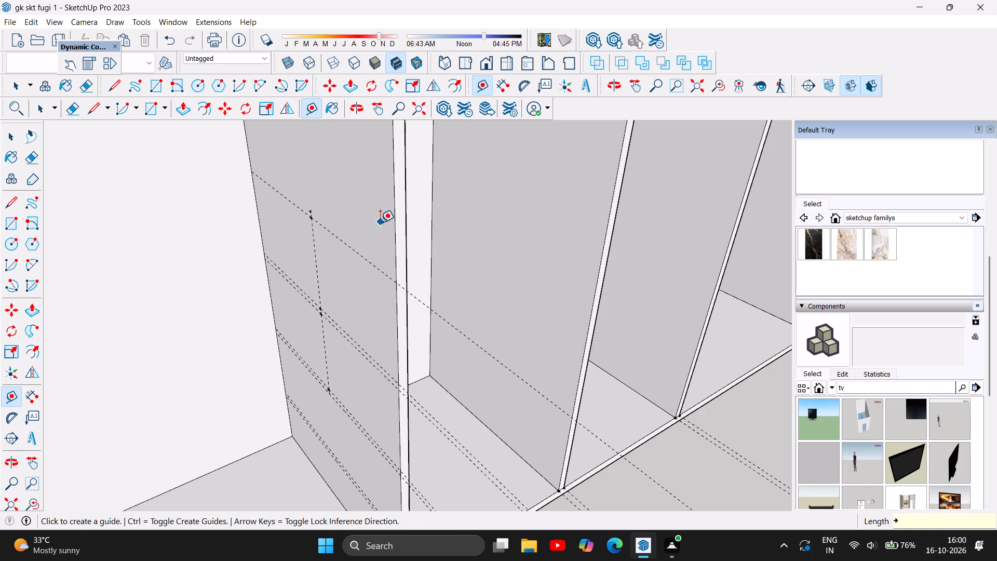
Run guides from the 0.5-inch guide point to the partition's front and back edges, completing the fourth guide pair.
{"action": "scroll", "coordinate": [306, 211], "scroll_direction": "up", "scroll_amount": 3}
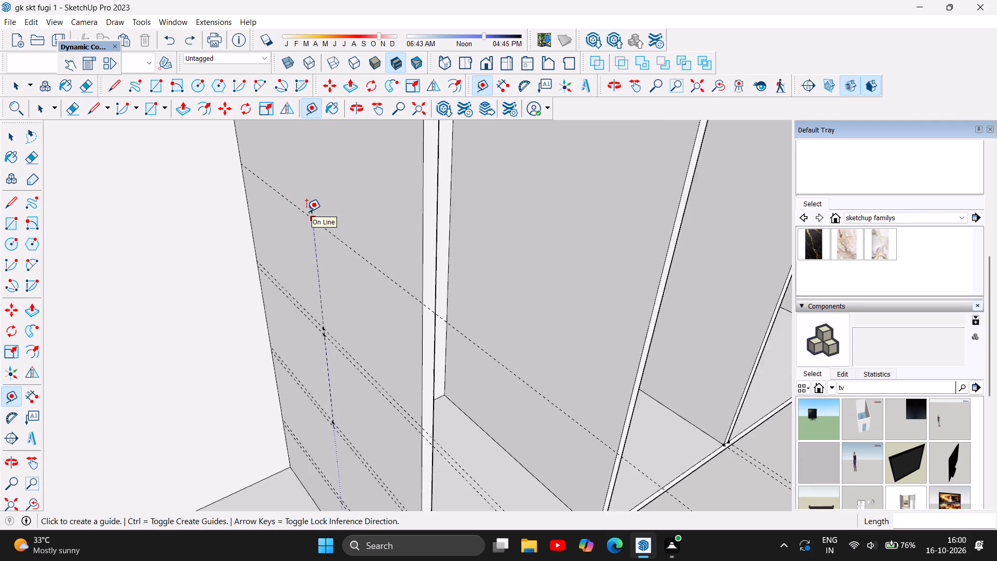
{"action": "scroll", "coordinate": [306, 211], "scroll_direction": "up", "scroll_amount": 4}
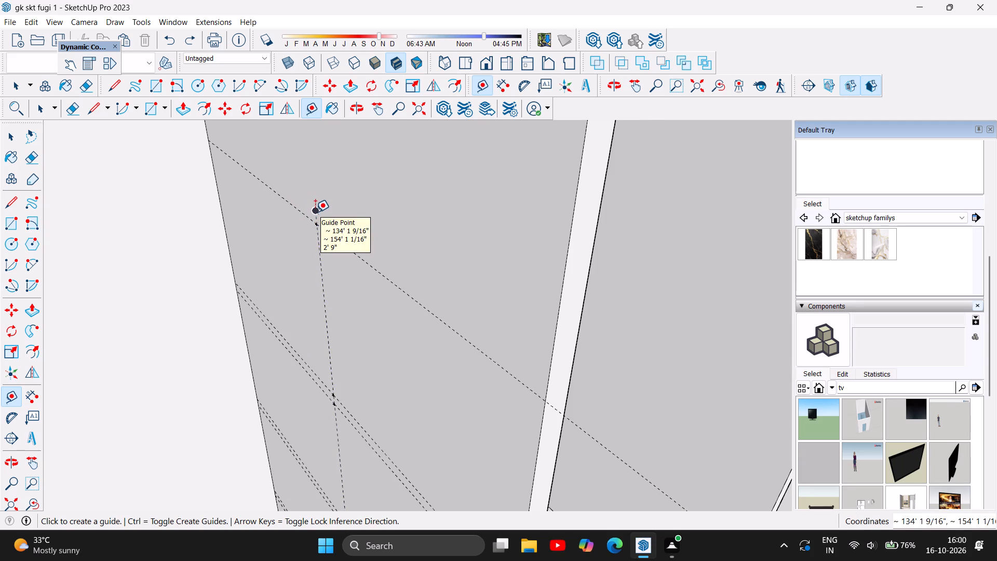
{"action": "left_click", "coordinate": [315, 212]}
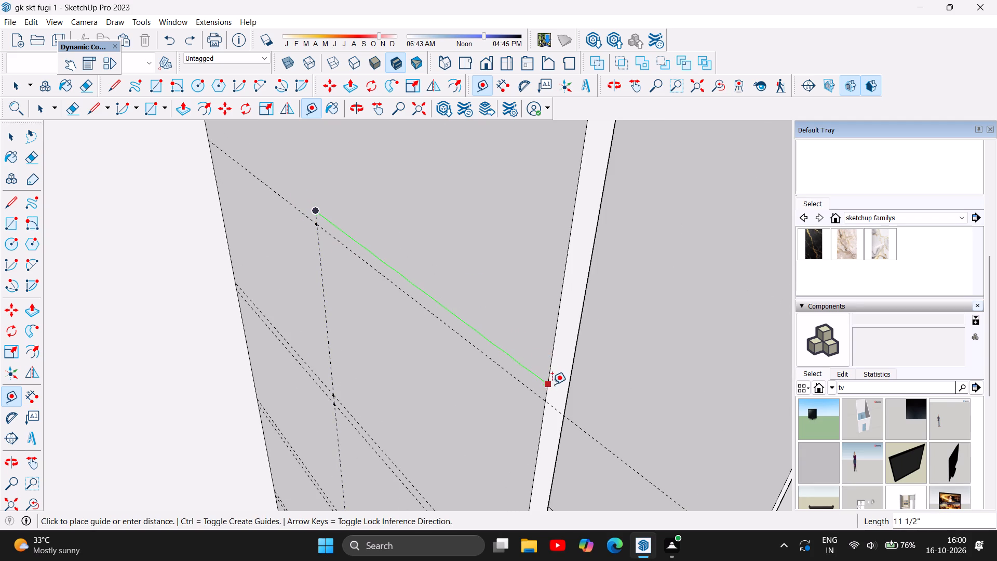
{"action": "left_click", "coordinate": [558, 391]}
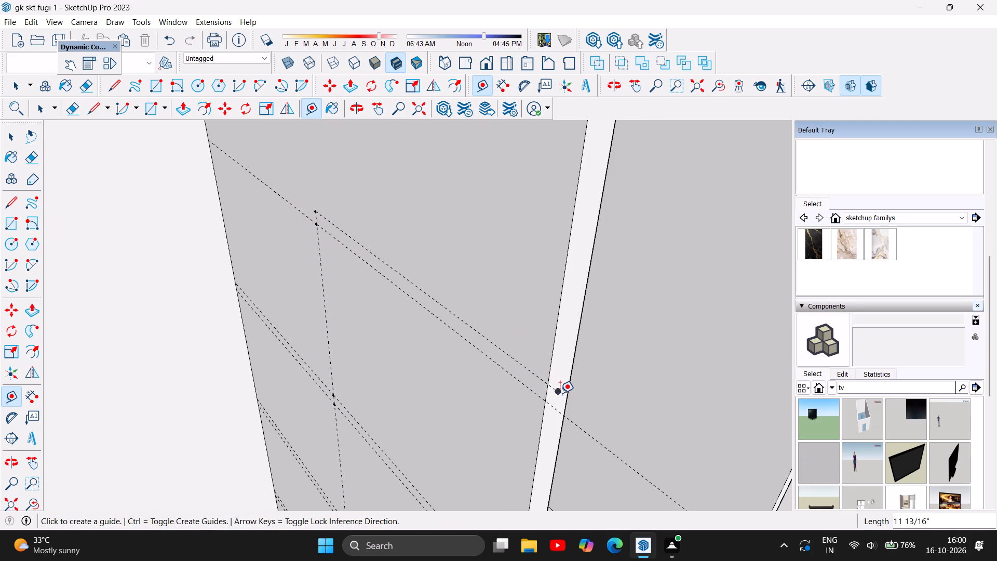
{"action": "left_click", "coordinate": [312, 212]}
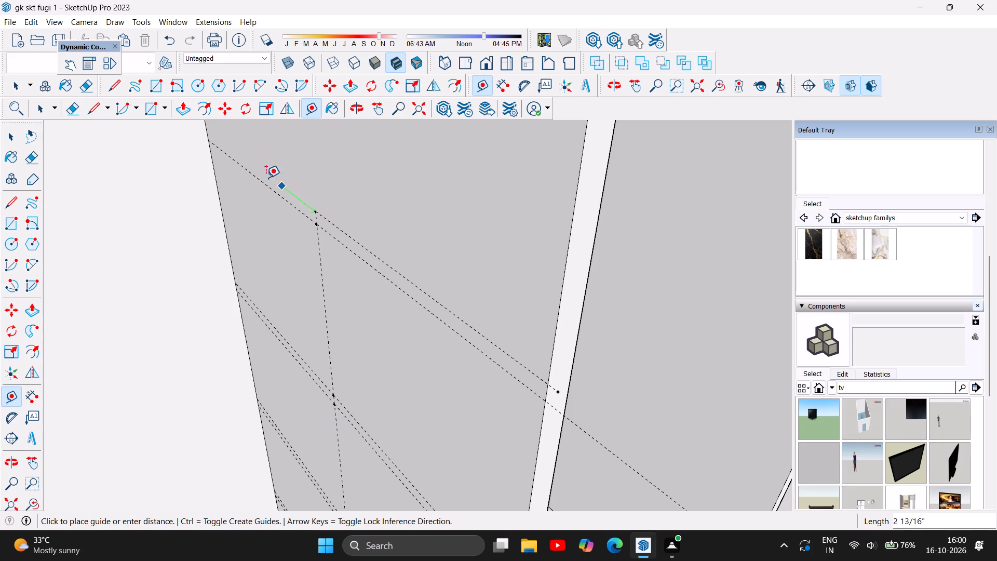
{"action": "left_click", "coordinate": [207, 124]}
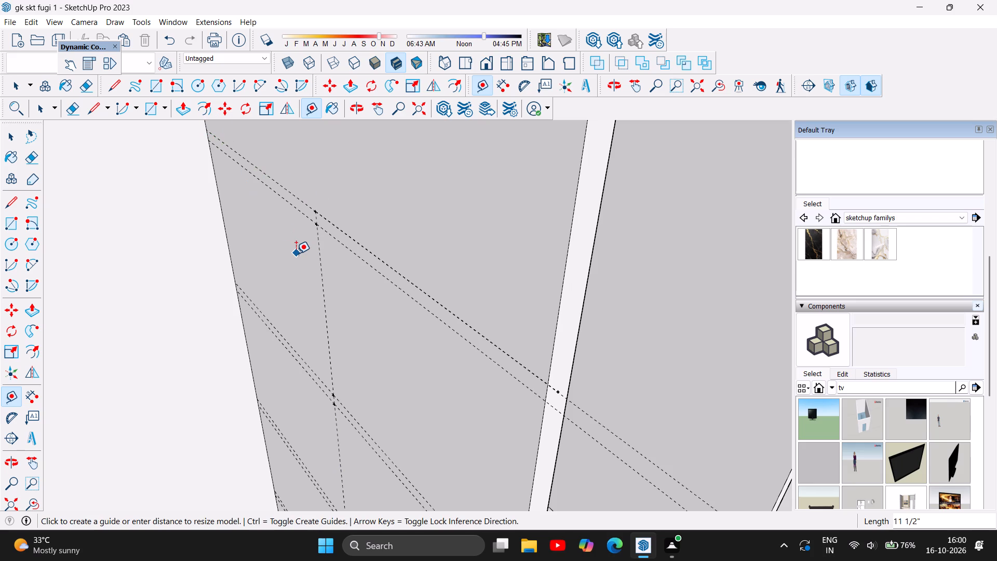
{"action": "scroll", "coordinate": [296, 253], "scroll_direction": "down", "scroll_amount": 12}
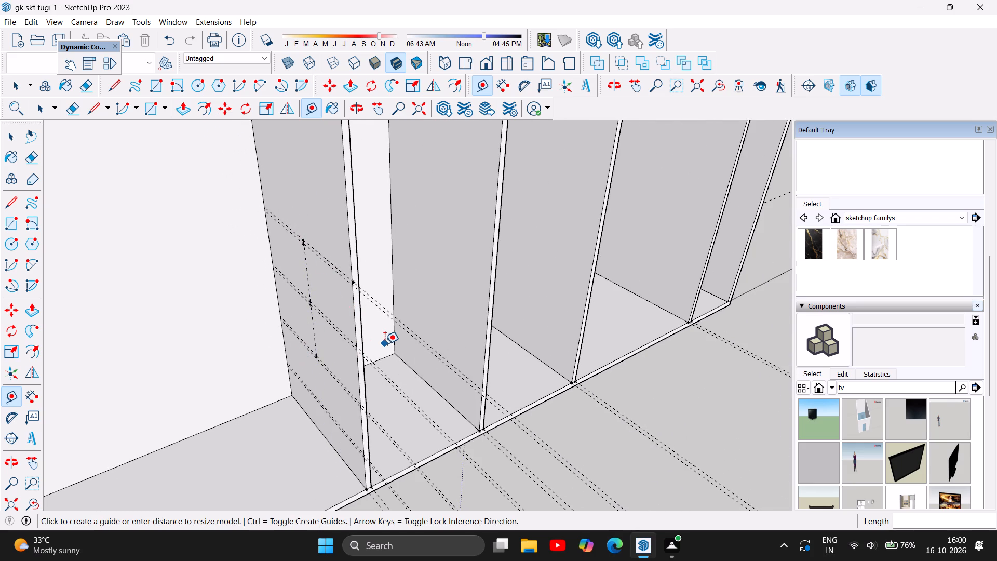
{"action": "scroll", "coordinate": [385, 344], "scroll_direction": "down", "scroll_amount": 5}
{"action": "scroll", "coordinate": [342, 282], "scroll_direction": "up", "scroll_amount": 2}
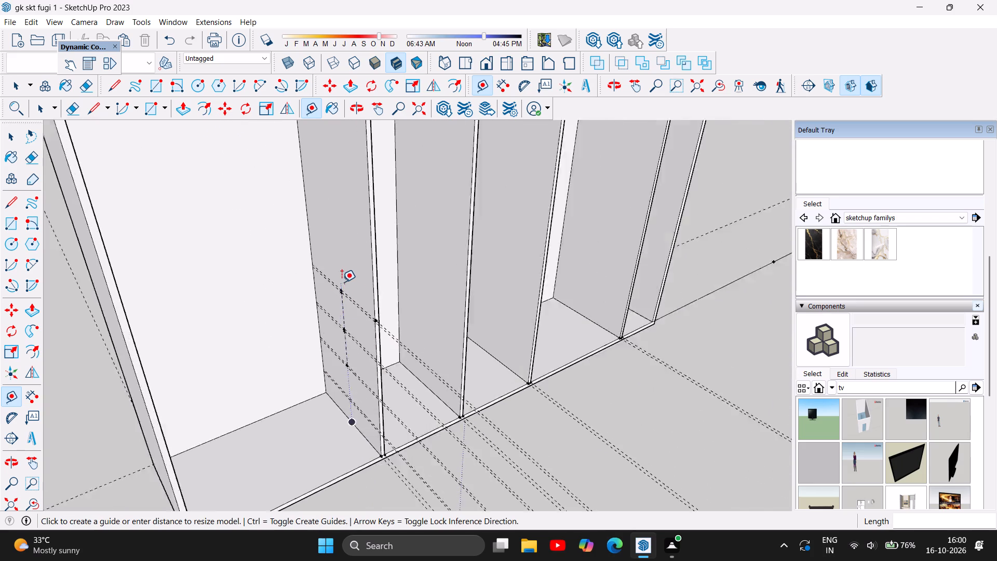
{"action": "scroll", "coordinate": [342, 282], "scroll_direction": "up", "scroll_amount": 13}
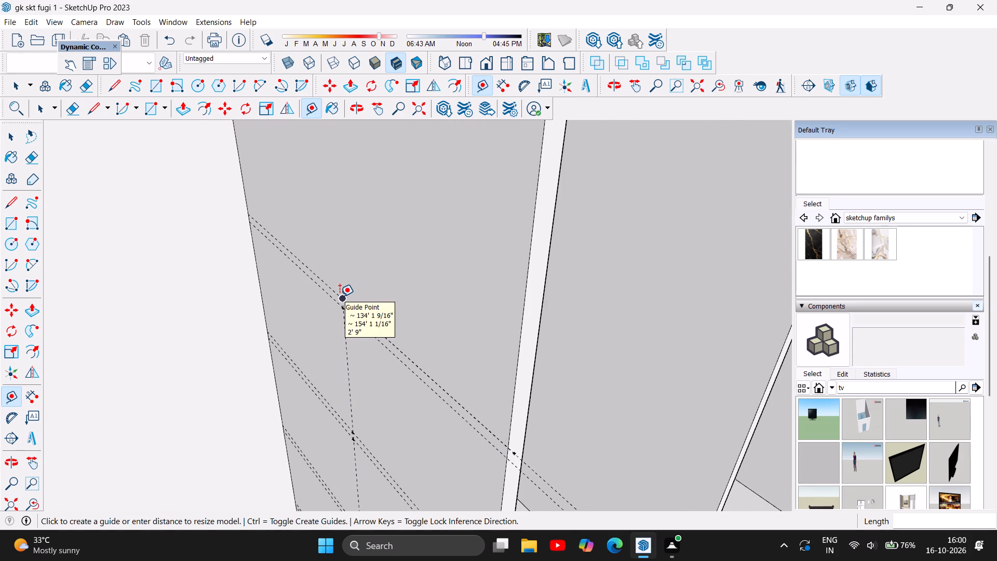
Mark a guide point 15 inches above the topmost guide point on the partition beside the wide end compartment.
{"action": "scroll", "coordinate": [441, 234], "scroll_direction": "down", "scroll_amount": 9}
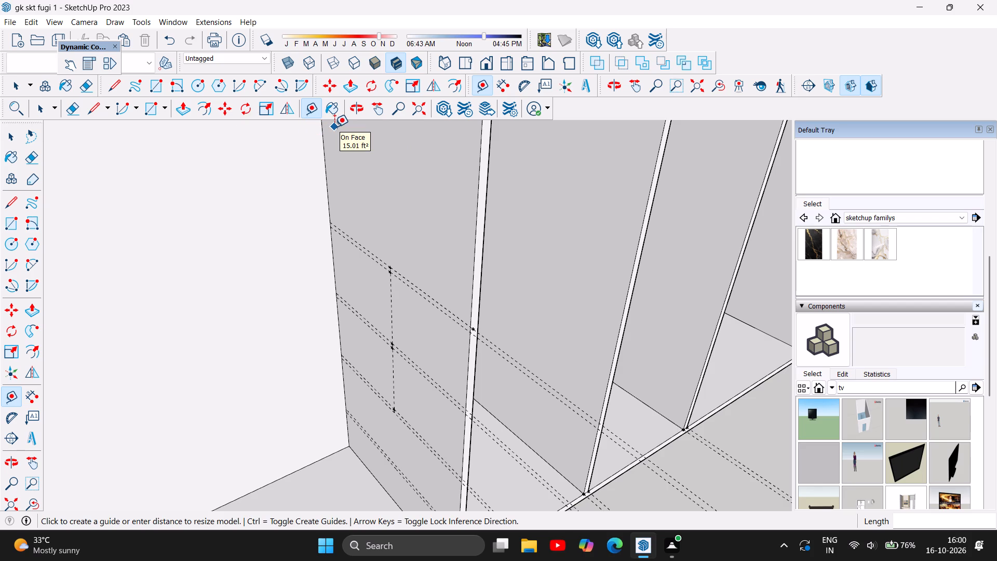
{"action": "scroll", "coordinate": [349, 249], "scroll_direction": "down", "scroll_amount": 4}
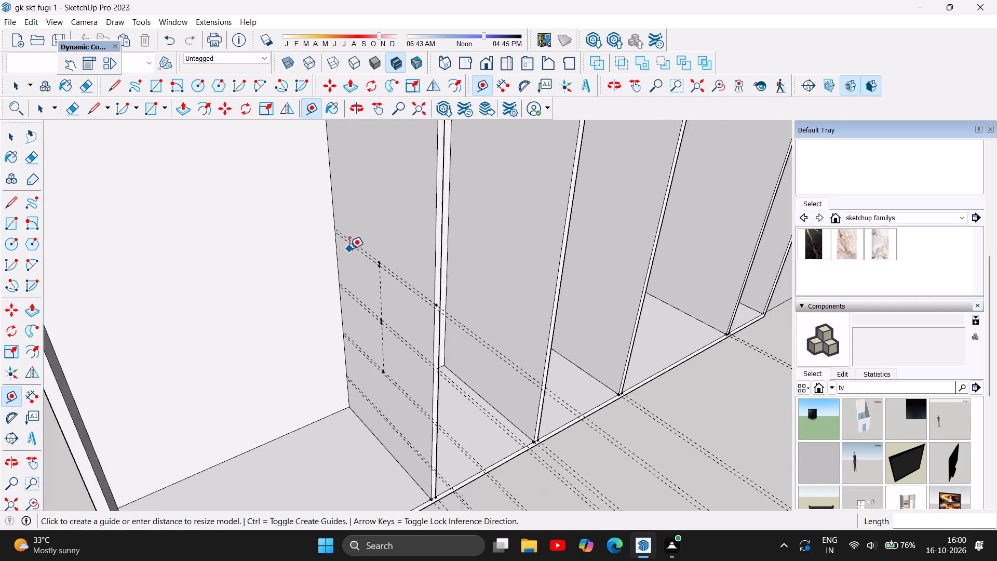
{"action": "scroll", "coordinate": [359, 421], "scroll_direction": "up", "scroll_amount": 5}
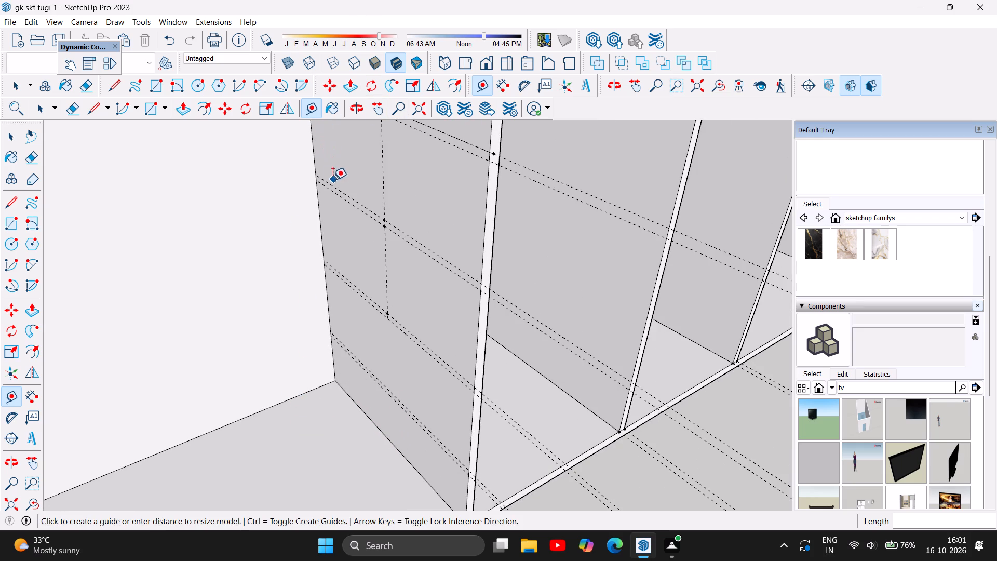
{"action": "scroll", "coordinate": [294, 202], "scroll_direction": "down", "scroll_amount": 2}
{"action": "scroll", "coordinate": [350, 275], "scroll_direction": "down", "scroll_amount": 3}
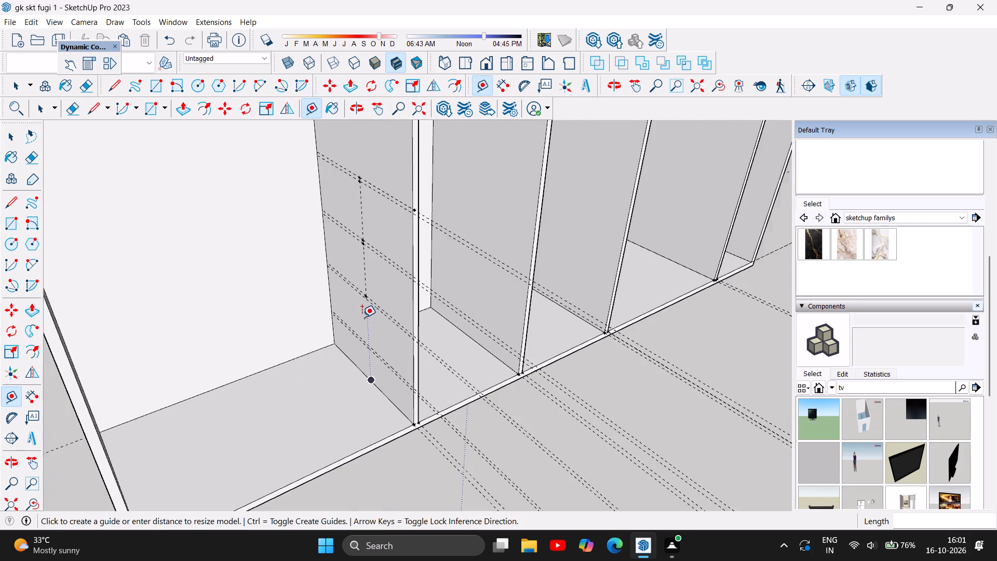
{"action": "scroll", "coordinate": [362, 317], "scroll_direction": "down", "scroll_amount": 2}
{"action": "scroll", "coordinate": [358, 308], "scroll_direction": "up", "scroll_amount": 4}
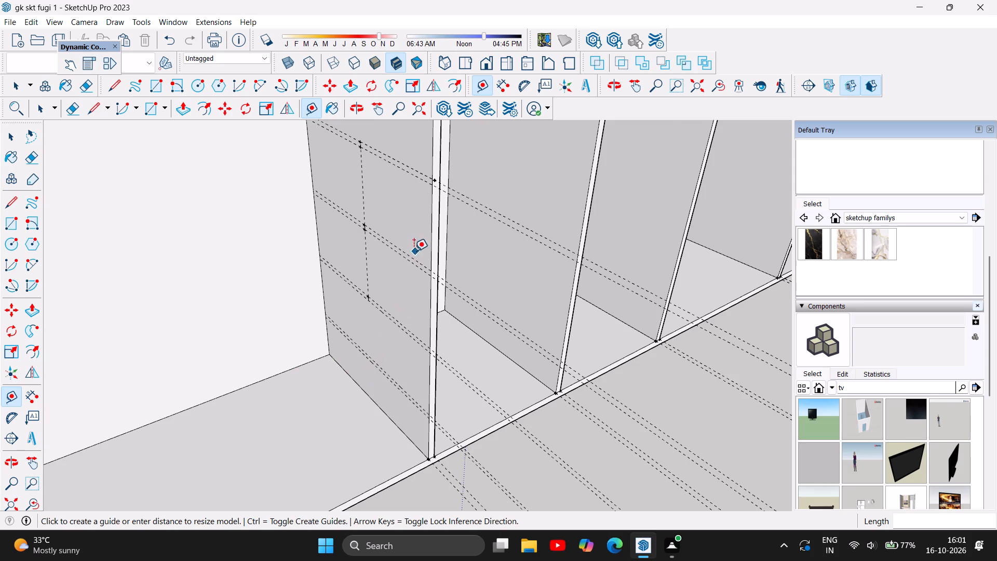
{"action": "scroll", "coordinate": [366, 379], "scroll_direction": "down", "scroll_amount": 5}
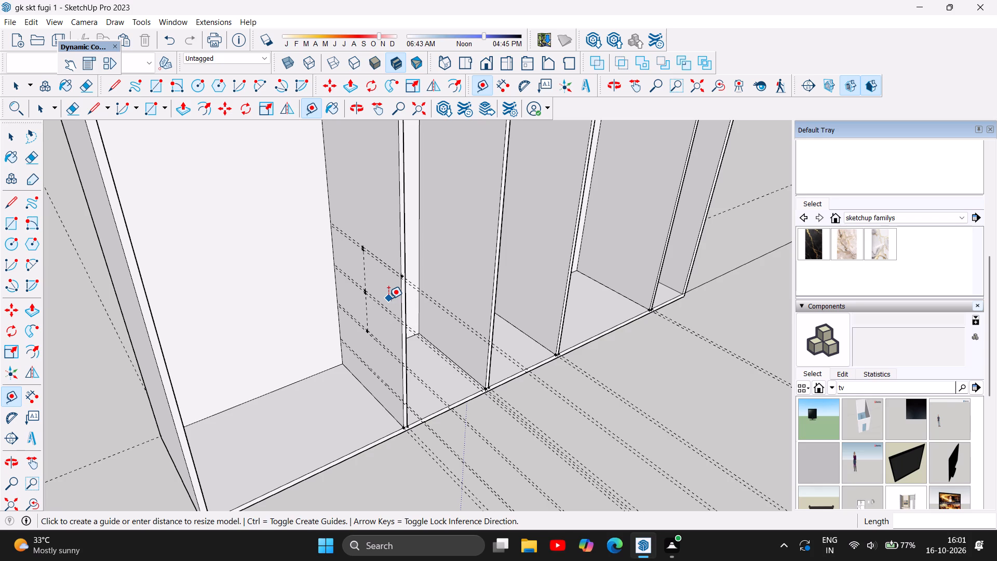
{"action": "scroll", "coordinate": [387, 268], "scroll_direction": "up", "scroll_amount": 2}
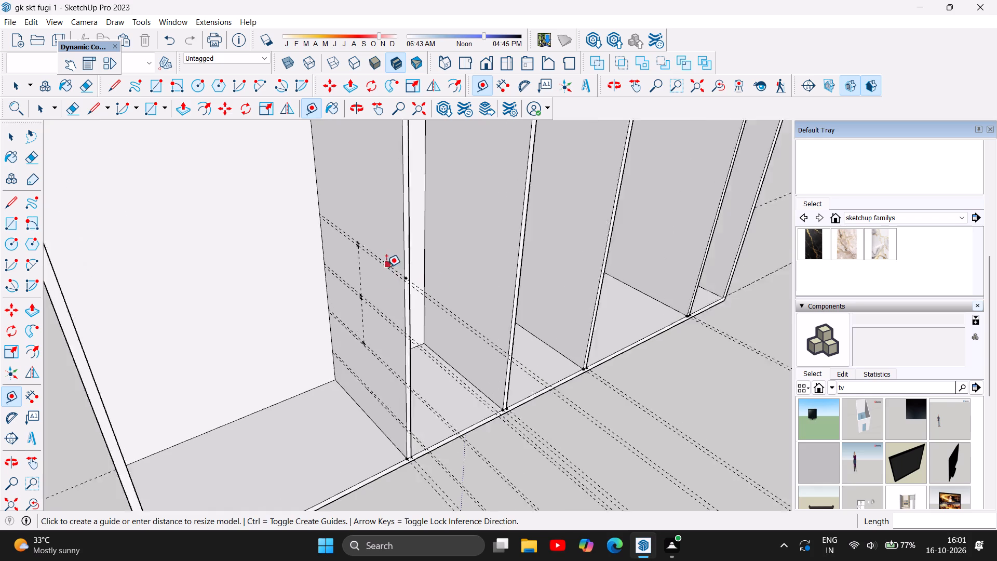
{"action": "scroll", "coordinate": [386, 267], "scroll_direction": "up", "scroll_amount": 2}
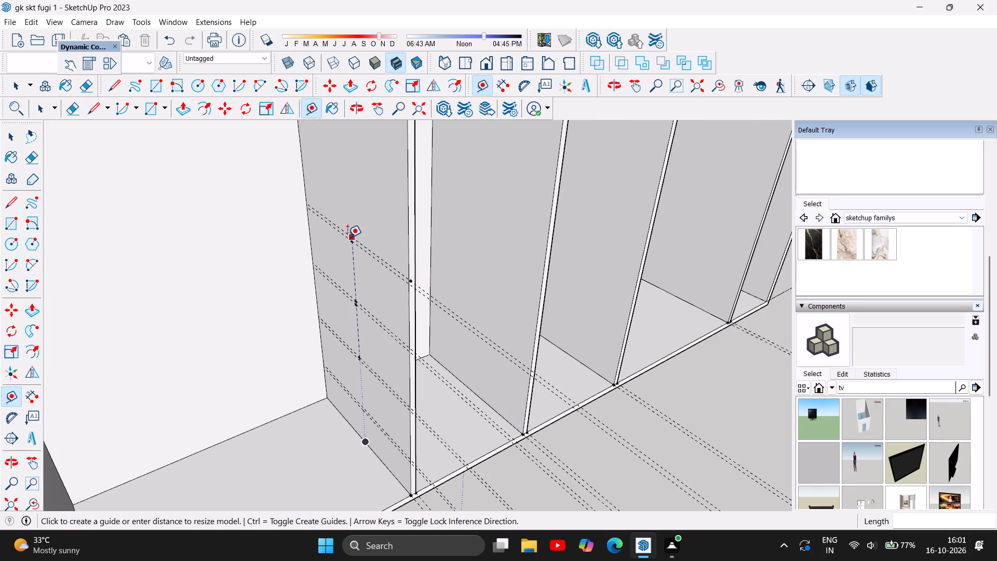
{"action": "left_click", "coordinate": [349, 237]}
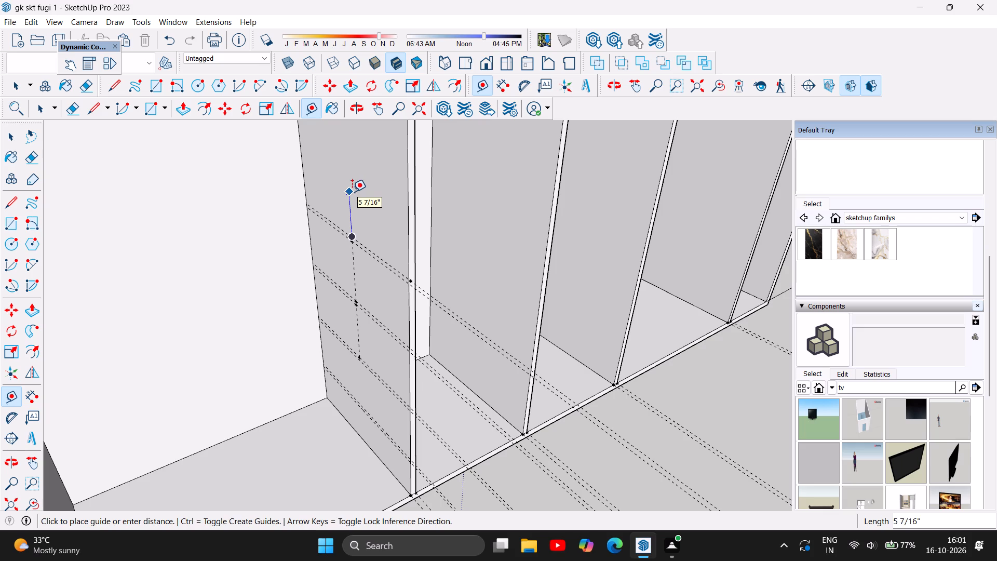
{"action": "type", "text": "15"}
{"action": "key", "text": "Return"}
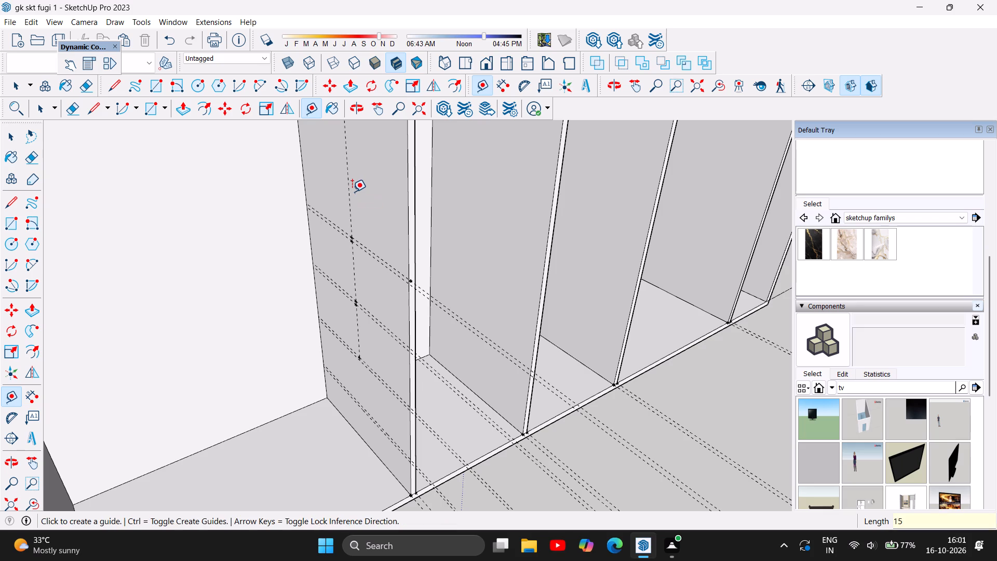
Run a guide line from the new 15-inch guide point to the partition's back edge.
{"action": "scroll", "coordinate": [341, 224], "scroll_direction": "down", "scroll_amount": 4}
{"action": "scroll", "coordinate": [367, 306], "scroll_direction": "down", "scroll_amount": 4}
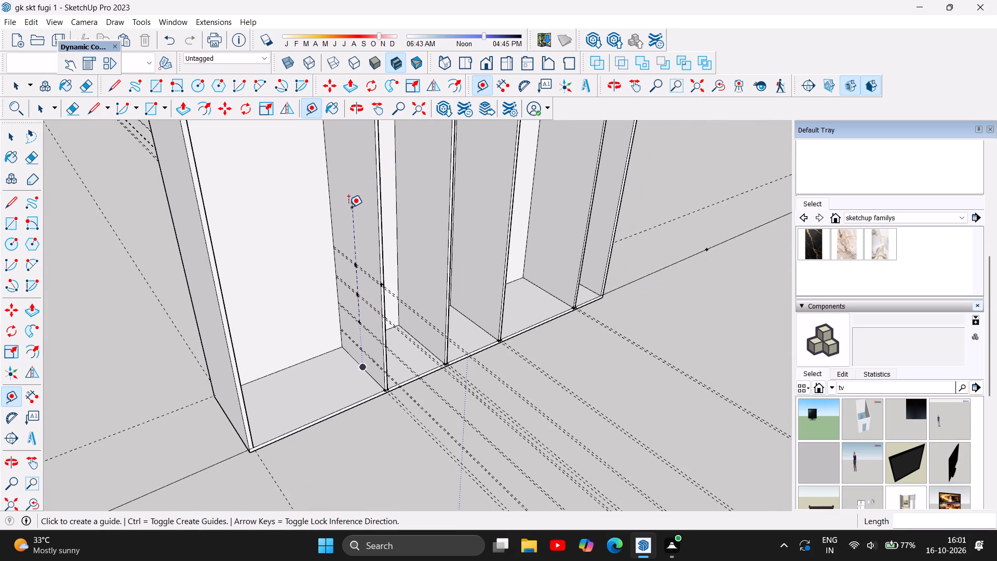
{"action": "left_click", "coordinate": [351, 208]}
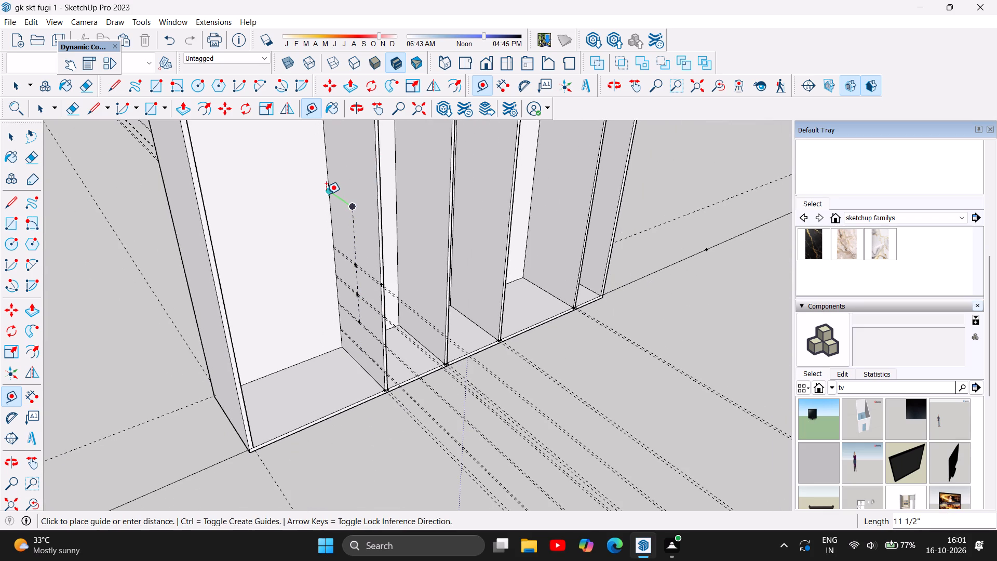
{"action": "left_click", "coordinate": [325, 190]}
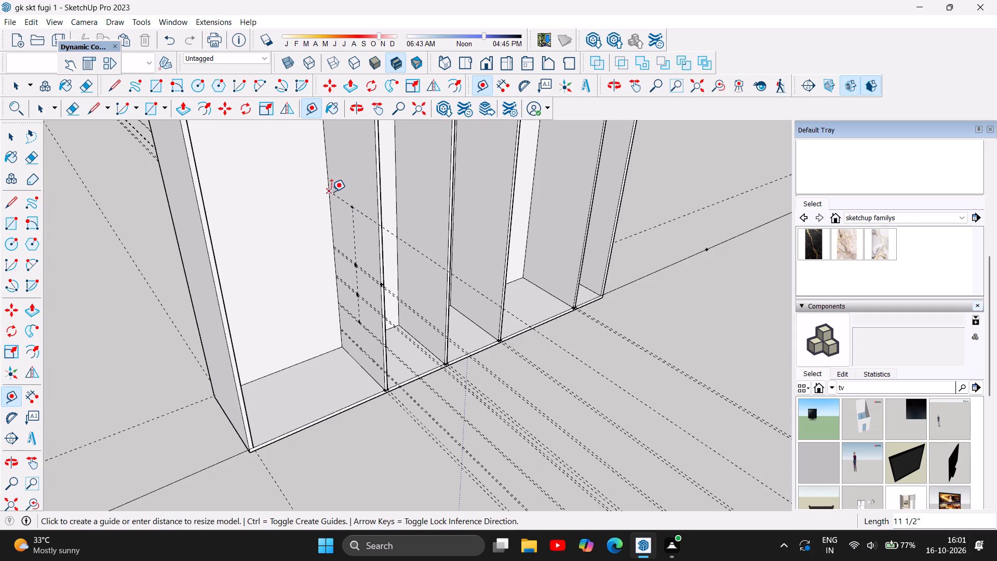
Mark a guide point 0.5 inch above the 15-inch guide point and run a guide from it to the partition's back edge.
{"action": "scroll", "coordinate": [338, 290], "scroll_direction": "down", "scroll_amount": 3}
{"action": "scroll", "coordinate": [352, 199], "scroll_direction": "up", "scroll_amount": 3}
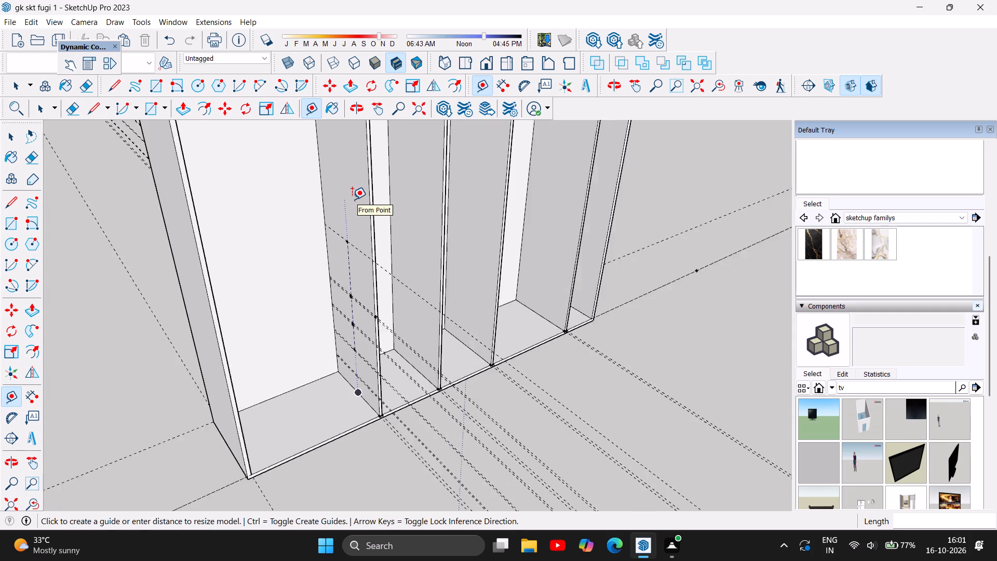
{"action": "scroll", "coordinate": [352, 199], "scroll_direction": "up", "scroll_amount": 2}
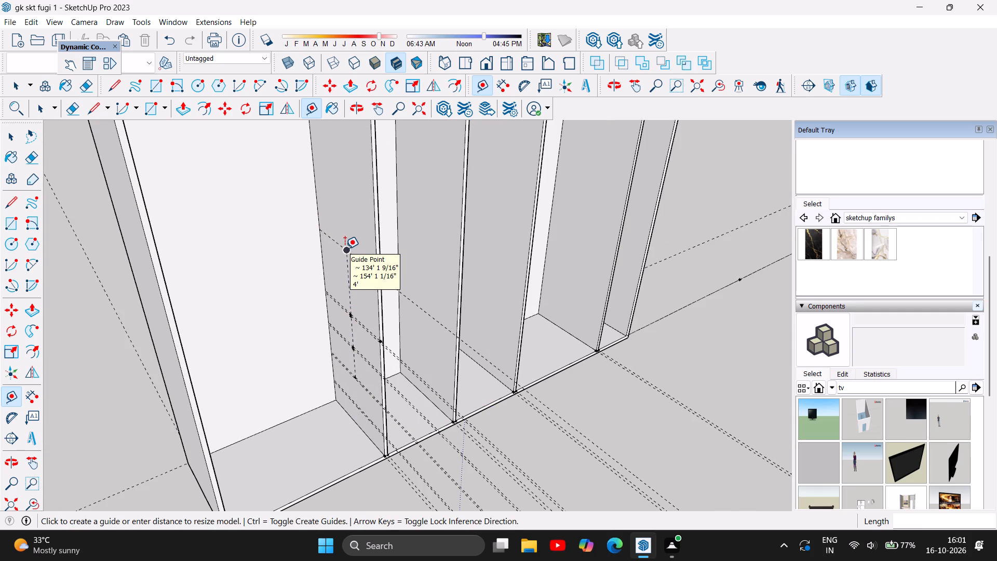
{"action": "scroll", "coordinate": [345, 249], "scroll_direction": "up", "scroll_amount": 4}
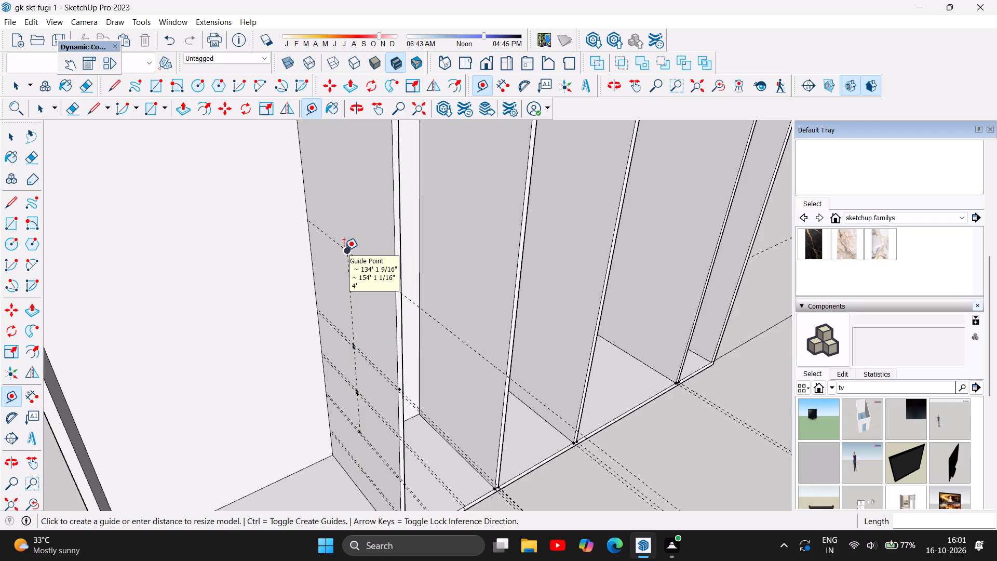
{"action": "scroll", "coordinate": [343, 252], "scroll_direction": "up", "scroll_amount": 4}
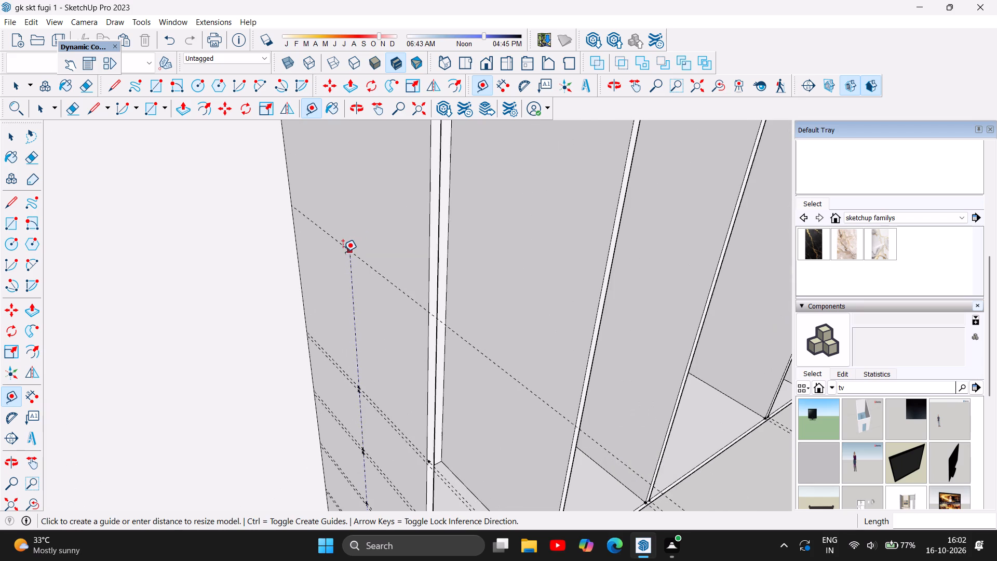
{"action": "left_click", "coordinate": [347, 251]}
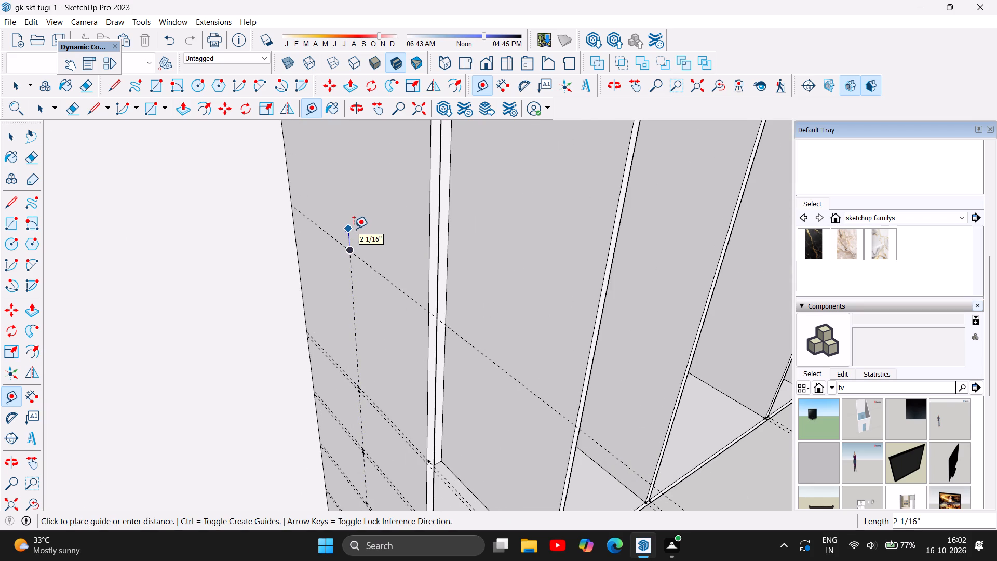
{"action": "type", "text": "0.5"}
{"action": "key", "text": "Return"}
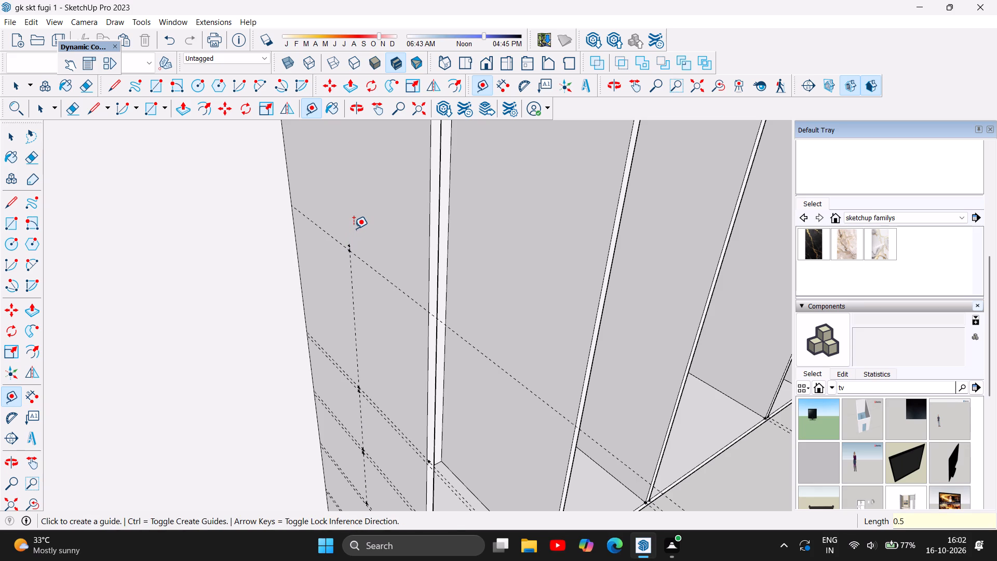
{"action": "left_click", "coordinate": [347, 244]}
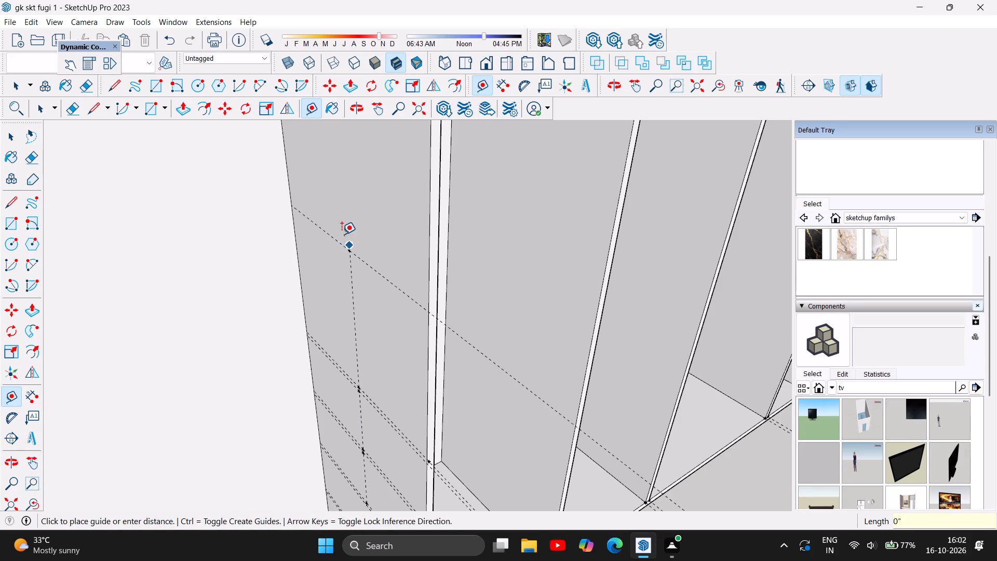
{"action": "left_click", "coordinate": [288, 198]}
Mark a guide point 20 inches above the upper point of the new topmost guide pair on the partition.
{"action": "scroll", "coordinate": [319, 257], "scroll_direction": "down", "scroll_amount": 9}
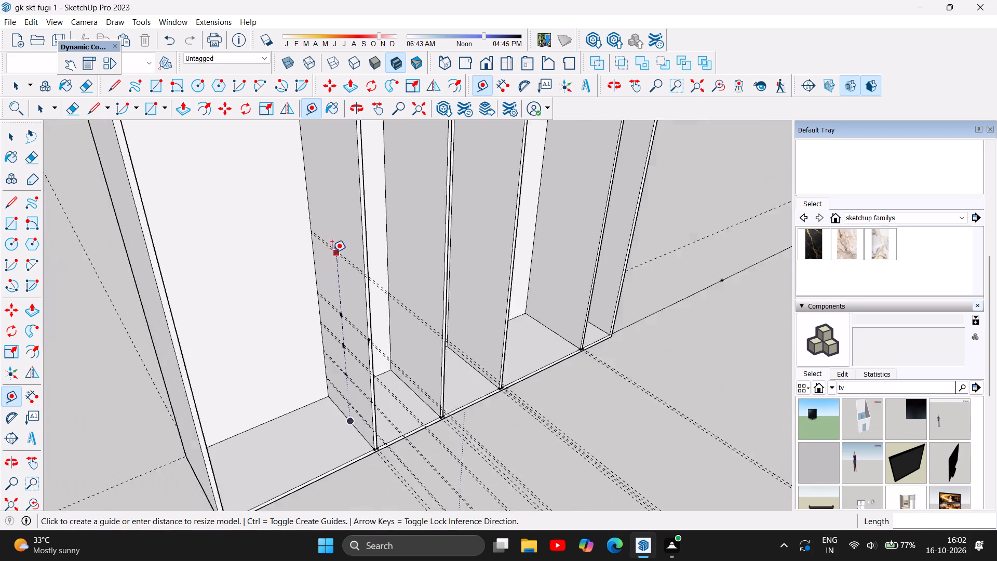
{"action": "scroll", "coordinate": [332, 252], "scroll_direction": "down", "scroll_amount": 2}
{"action": "scroll", "coordinate": [326, 421], "scroll_direction": "up", "scroll_amount": 4}
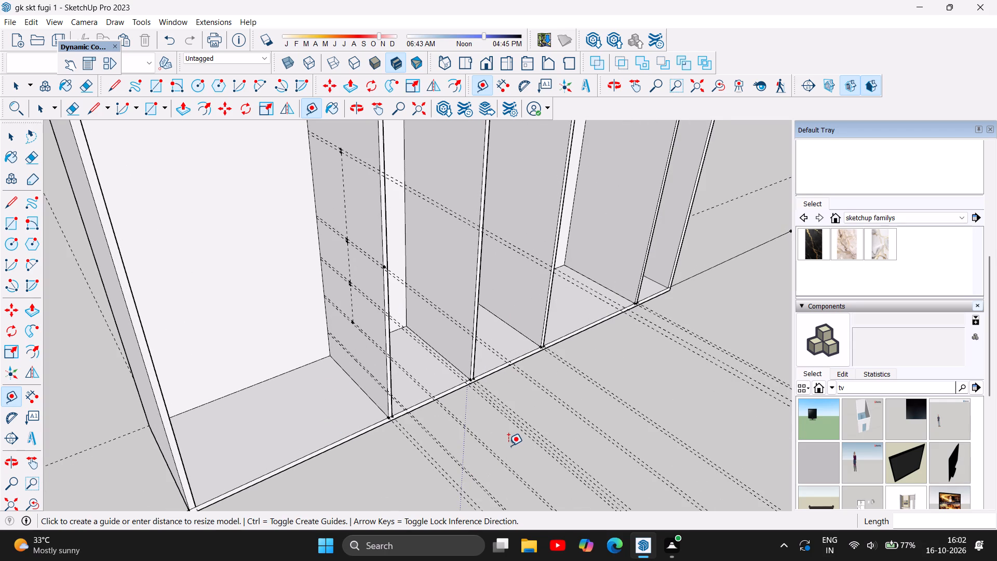
{"action": "scroll", "coordinate": [508, 446], "scroll_direction": "down", "scroll_amount": 5}
{"action": "scroll", "coordinate": [408, 238], "scroll_direction": "up", "scroll_amount": 4}
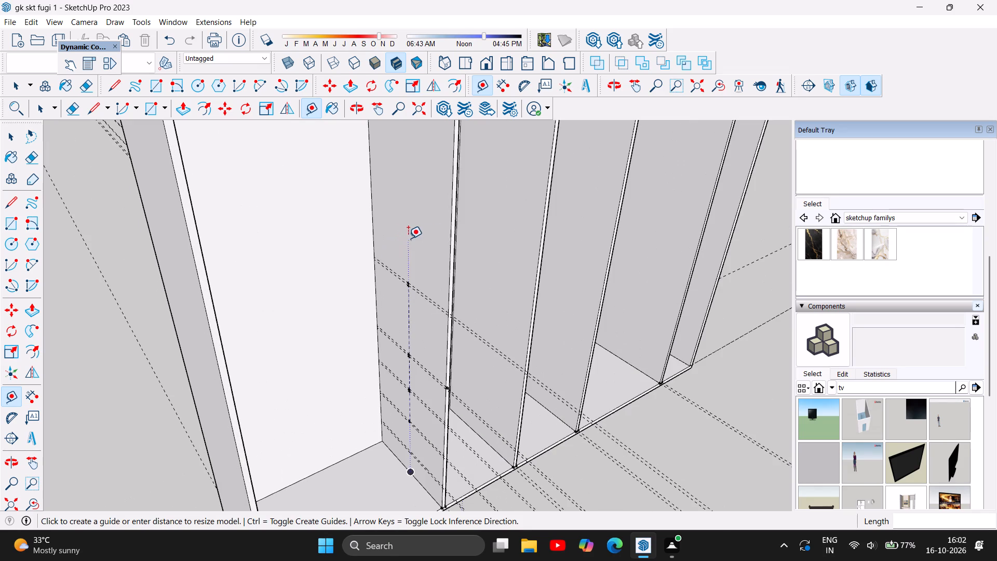
{"action": "scroll", "coordinate": [406, 274], "scroll_direction": "up", "scroll_amount": 5}
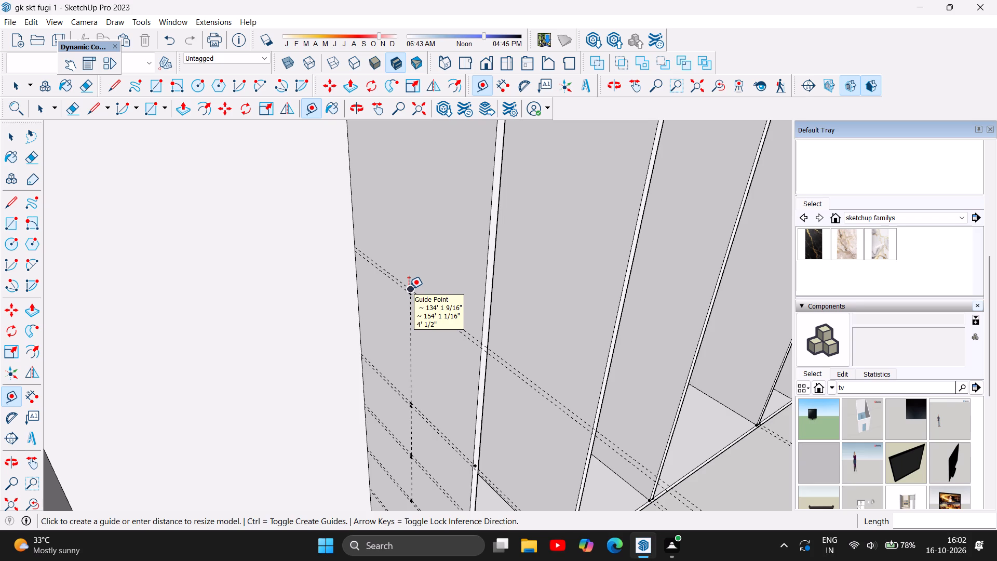
{"action": "scroll", "coordinate": [409, 289], "scroll_direction": "down", "scroll_amount": 5}
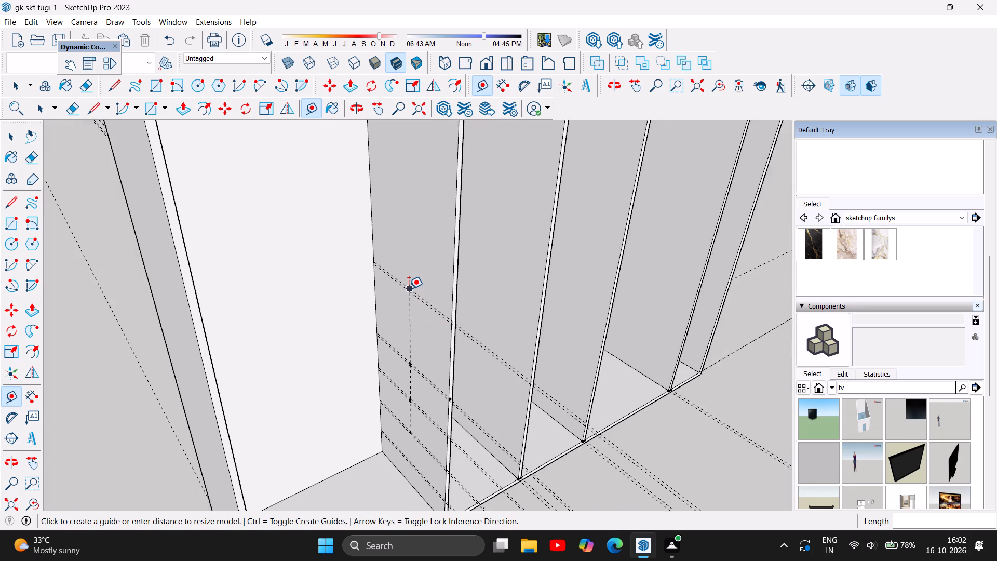
{"action": "scroll", "coordinate": [409, 289], "scroll_direction": "down", "scroll_amount": 1}
{"action": "scroll", "coordinate": [409, 289], "scroll_direction": "up", "scroll_amount": 2}
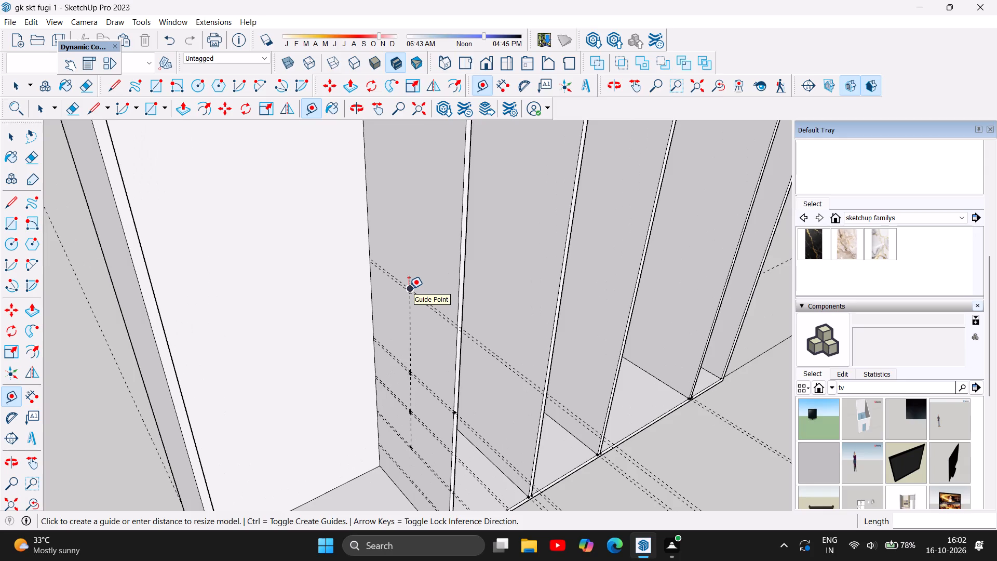
{"action": "scroll", "coordinate": [409, 289], "scroll_direction": "up", "scroll_amount": 3}
{"action": "left_click", "coordinate": [409, 289]}
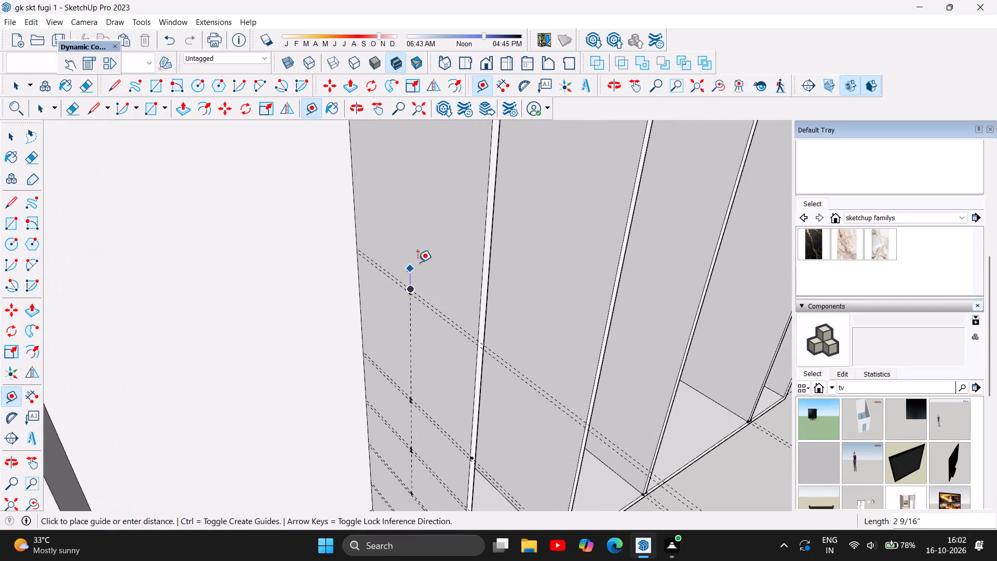
{"action": "type", "text": "20"}
{"action": "key", "text": "Return"}
Run a guide line from the new 20-inch guide point to the partition's back edge.
{"action": "scroll", "coordinate": [406, 273], "scroll_direction": "down", "scroll_amount": 2}
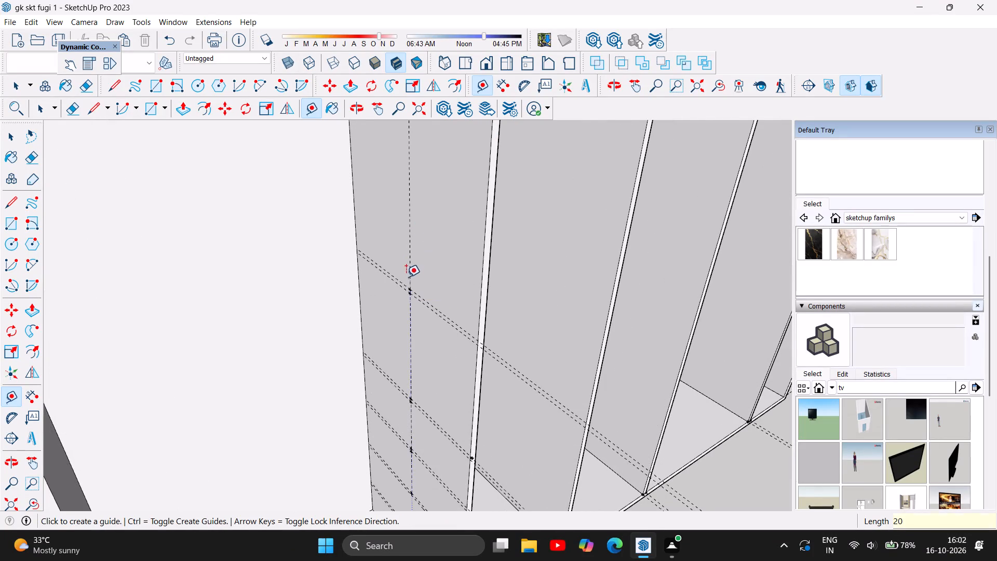
{"action": "scroll", "coordinate": [406, 277], "scroll_direction": "down", "scroll_amount": 10}
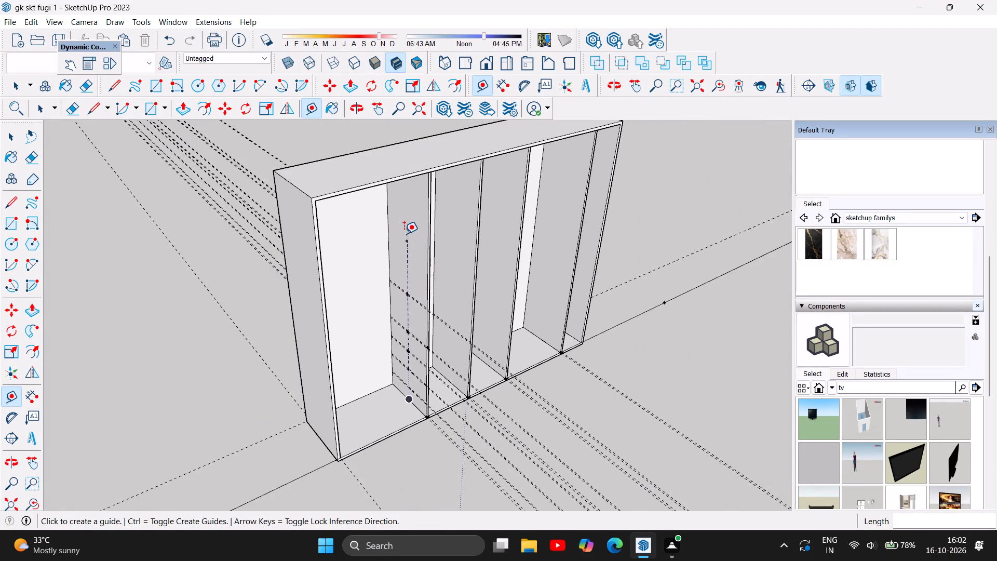
{"action": "scroll", "coordinate": [401, 238], "scroll_direction": "up", "scroll_amount": 1}
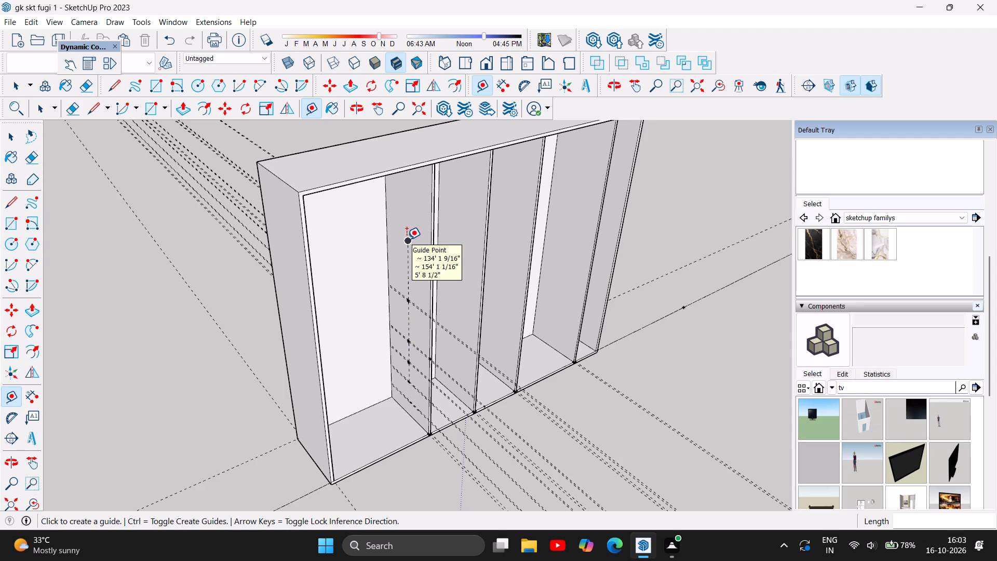
{"action": "left_click", "coordinate": [407, 239]}
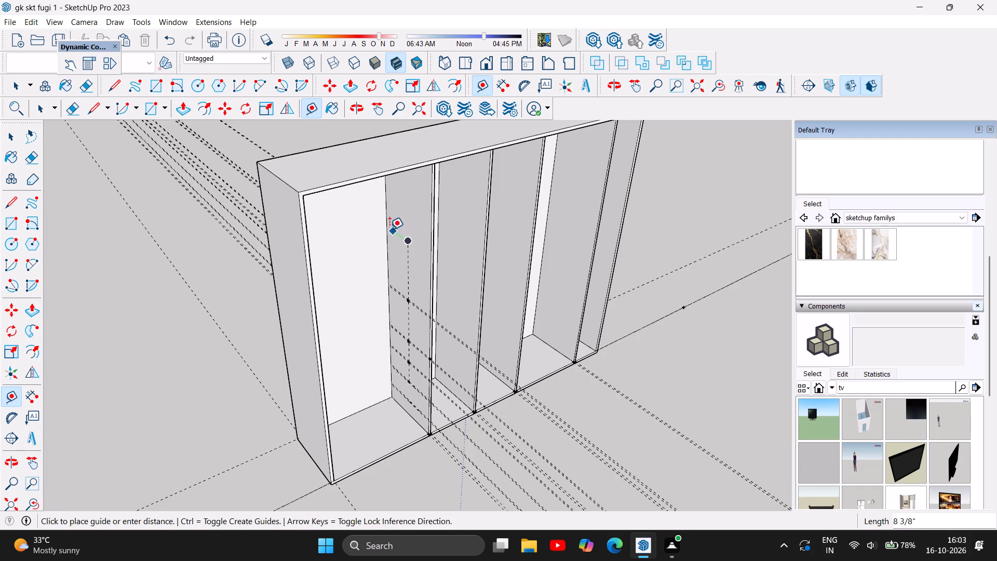
{"action": "left_click", "coordinate": [385, 227]}
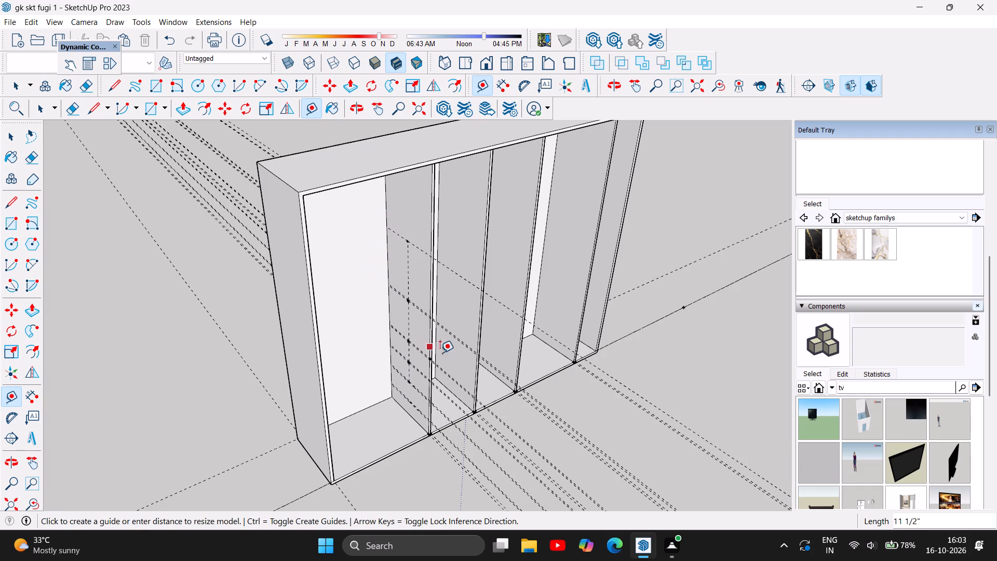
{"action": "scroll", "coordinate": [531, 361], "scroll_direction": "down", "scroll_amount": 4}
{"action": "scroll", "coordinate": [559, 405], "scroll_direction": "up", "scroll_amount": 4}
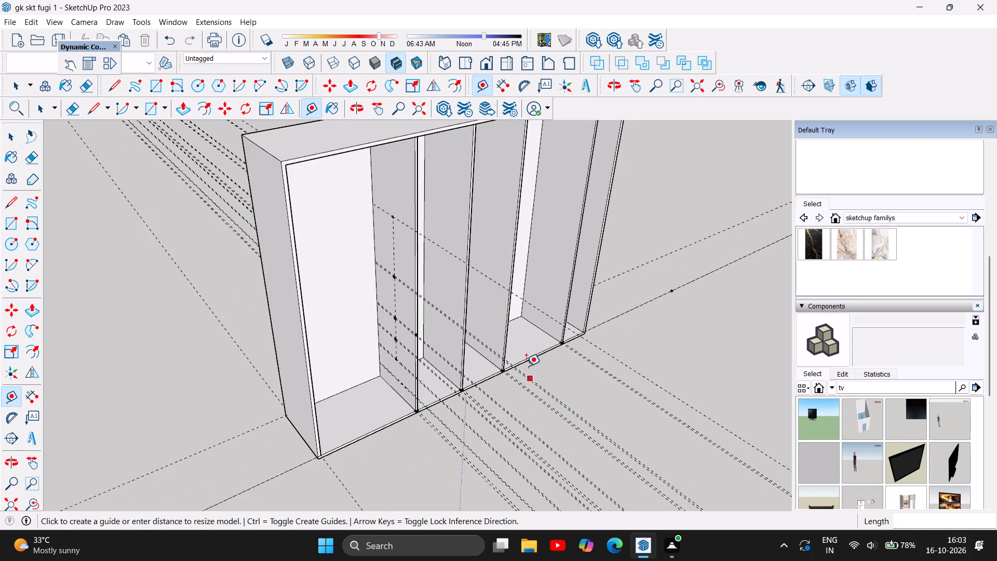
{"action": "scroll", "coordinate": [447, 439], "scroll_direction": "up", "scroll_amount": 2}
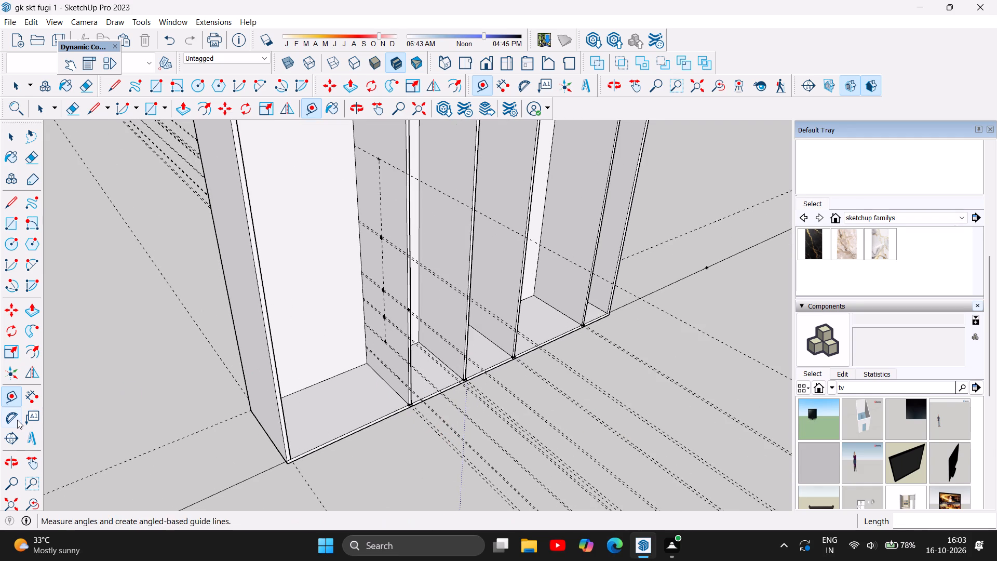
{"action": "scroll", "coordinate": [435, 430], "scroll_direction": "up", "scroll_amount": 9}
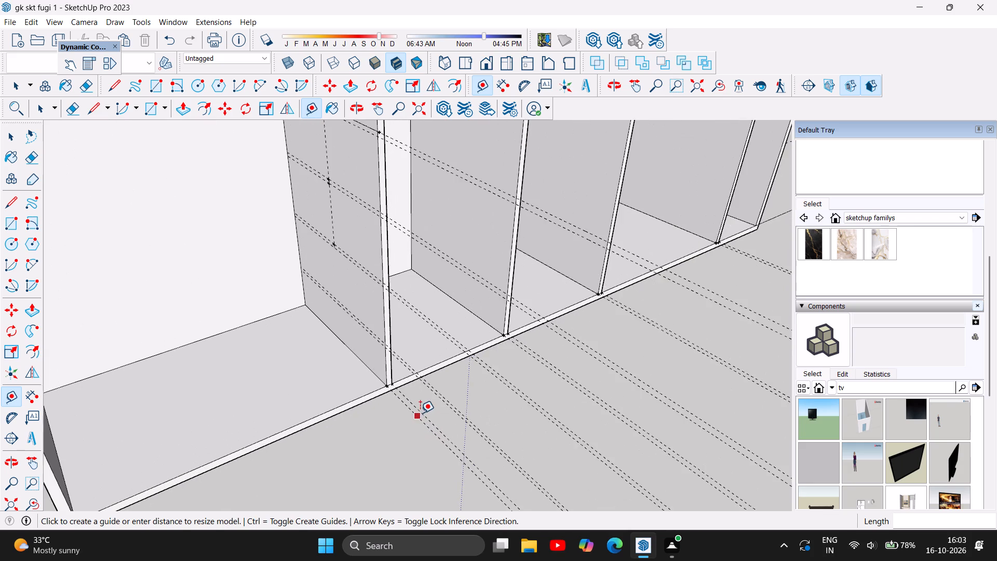
Draw a 1/2 inch by 1' 11" rectangle between the lowest guide pair on the partition, spanning its full depth.
{"action": "scroll", "coordinate": [424, 412], "scroll_direction": "down", "scroll_amount": 4}
{"action": "scroll", "coordinate": [318, 358], "scroll_direction": "up", "scroll_amount": 4}
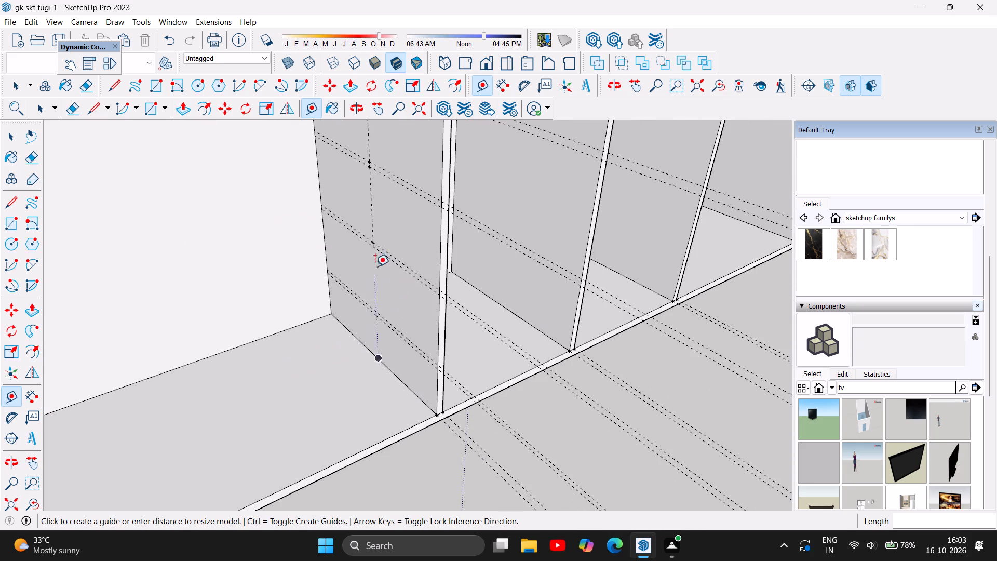
{"action": "scroll", "coordinate": [218, 297], "scroll_direction": "up", "scroll_amount": 2}
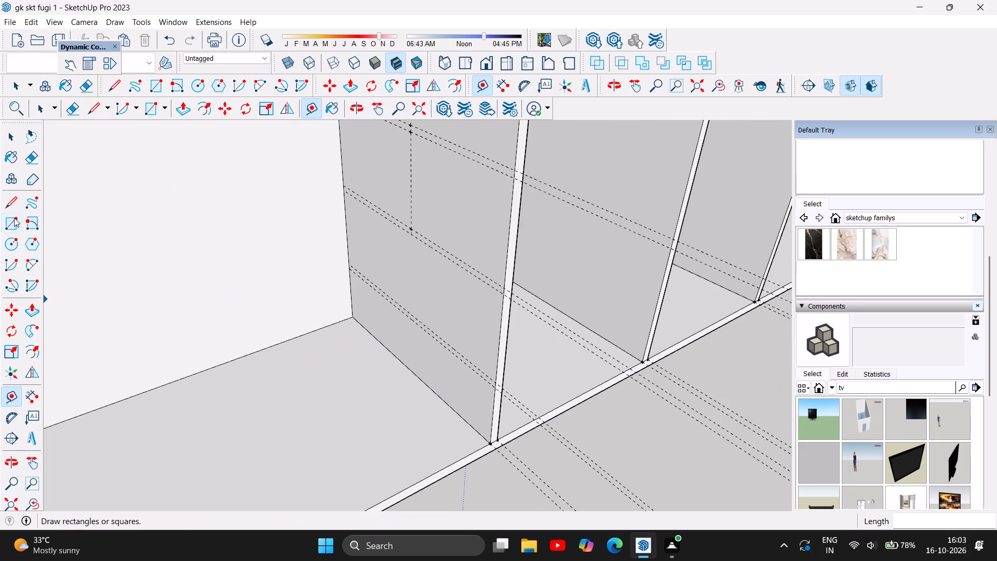
{"action": "left_click", "coordinate": [14, 218]}
{"action": "scroll", "coordinate": [362, 269], "scroll_direction": "up", "scroll_amount": 10}
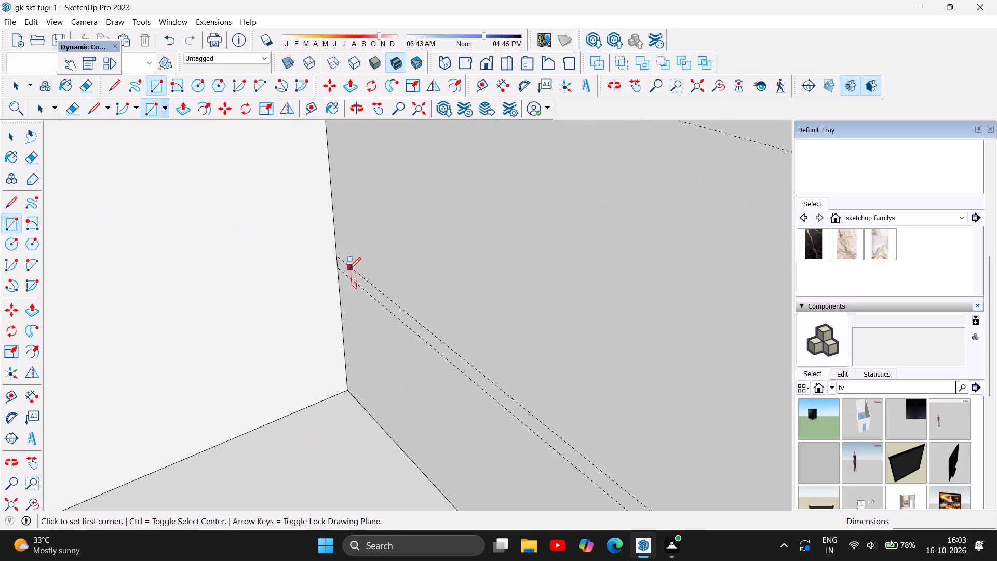
{"action": "left_click", "coordinate": [336, 257]}
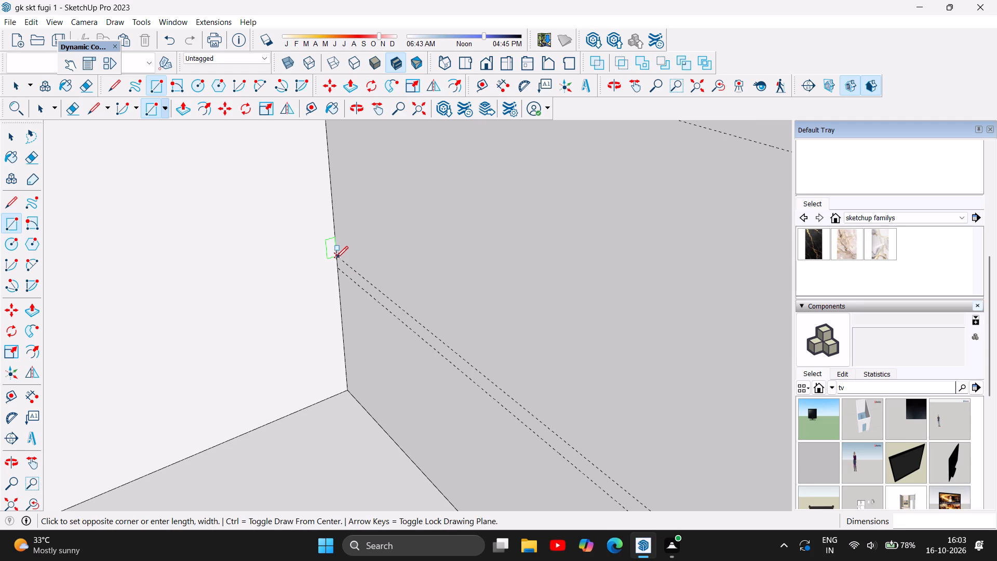
{"action": "left_click", "coordinate": [338, 266]}
{"action": "scroll", "coordinate": [348, 271], "scroll_direction": "down", "scroll_amount": 3}
{"action": "scroll", "coordinate": [392, 306], "scroll_direction": "down", "scroll_amount": 4}
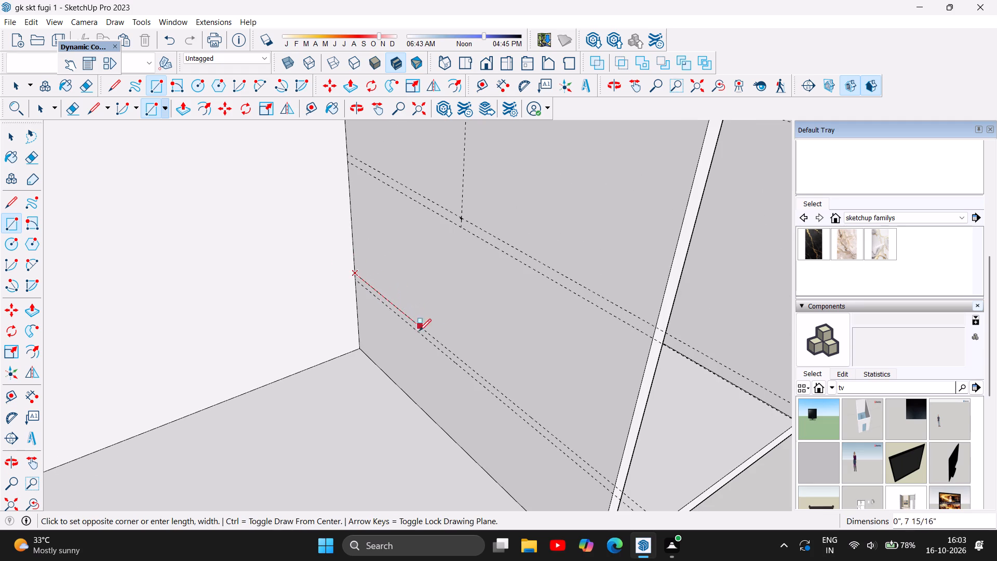
{"action": "scroll", "coordinate": [547, 414], "scroll_direction": "down", "scroll_amount": 4}
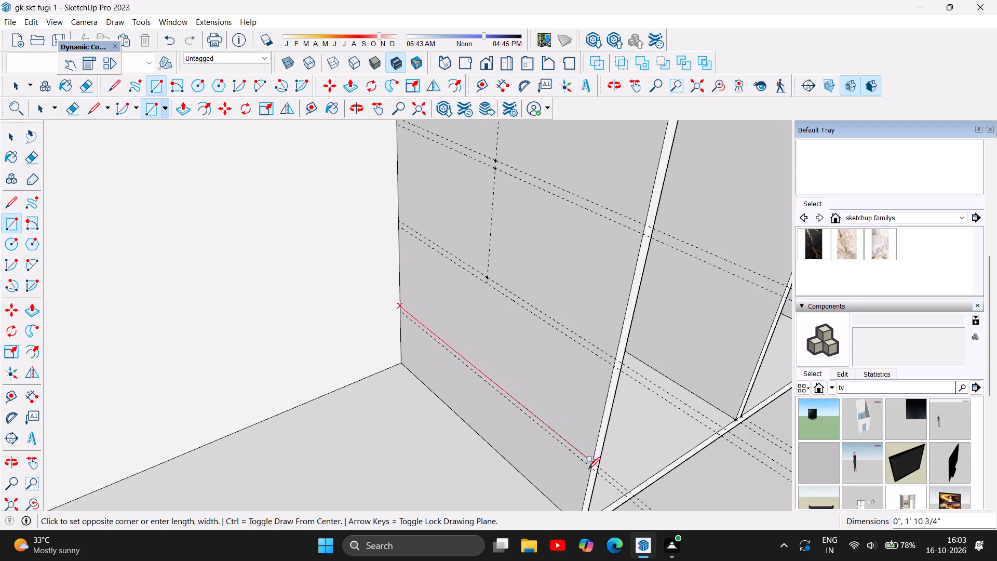
{"action": "scroll", "coordinate": [592, 476], "scroll_direction": "up", "scroll_amount": 5}
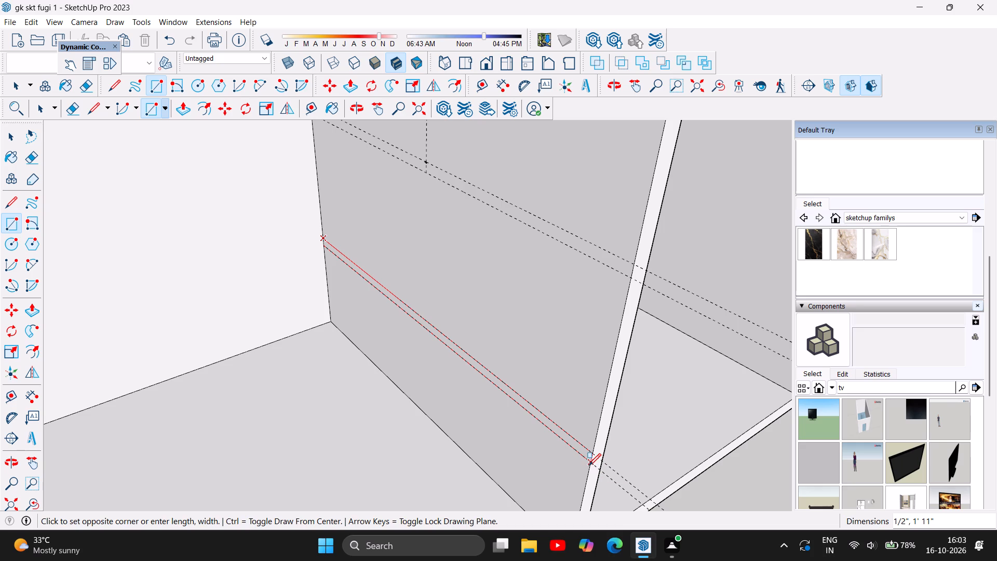
{"action": "left_click", "coordinate": [590, 464]}
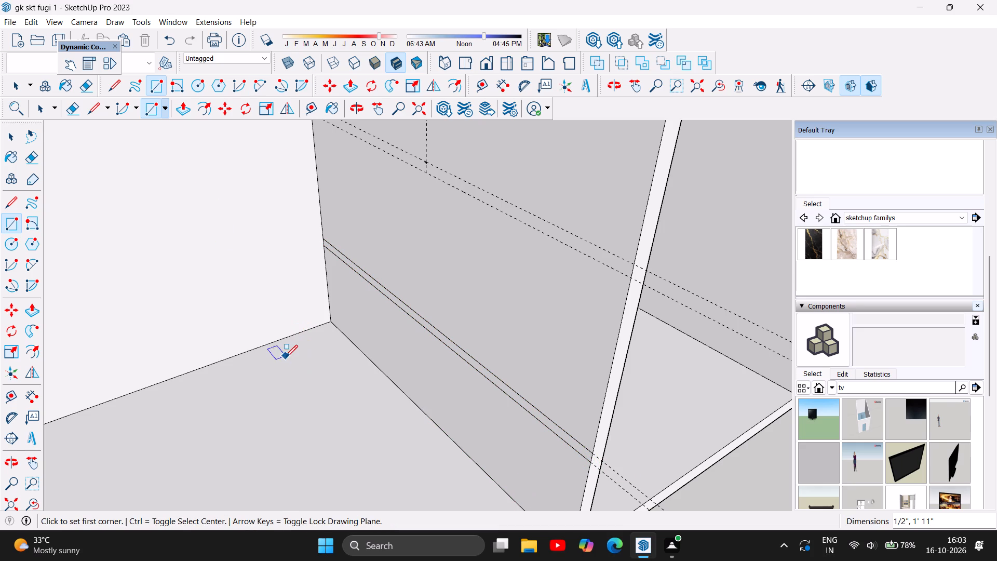
Draw a 1/2 inch by 1' 11" shelf rectangle between the second-lowest guide pair, from the partition's back edge to its front edge.
{"action": "scroll", "coordinate": [359, 393], "scroll_direction": "down", "scroll_amount": 4}
{"action": "scroll", "coordinate": [326, 202], "scroll_direction": "up", "scroll_amount": 5}
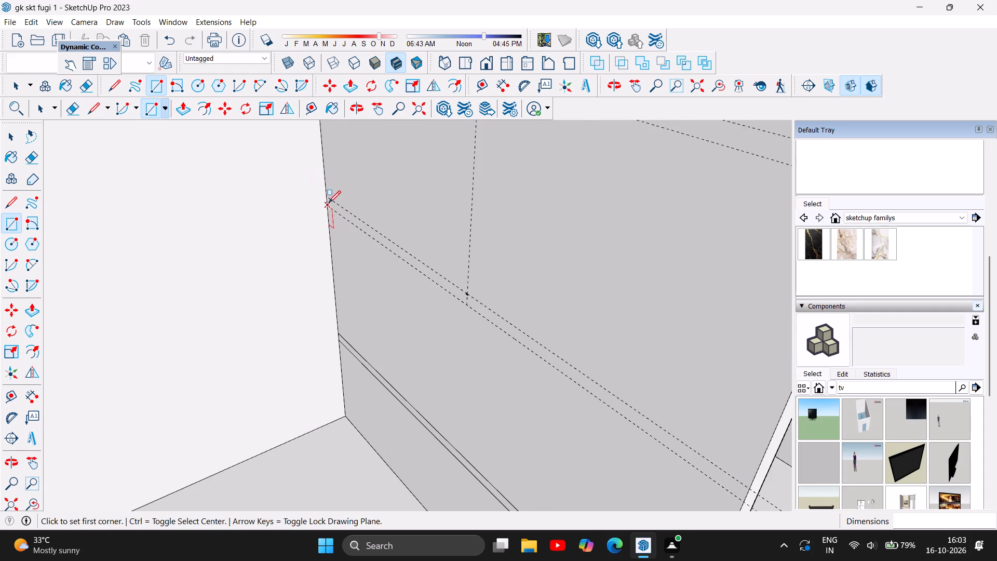
{"action": "scroll", "coordinate": [330, 198], "scroll_direction": "up", "scroll_amount": 2}
{"action": "left_click", "coordinate": [327, 196]}
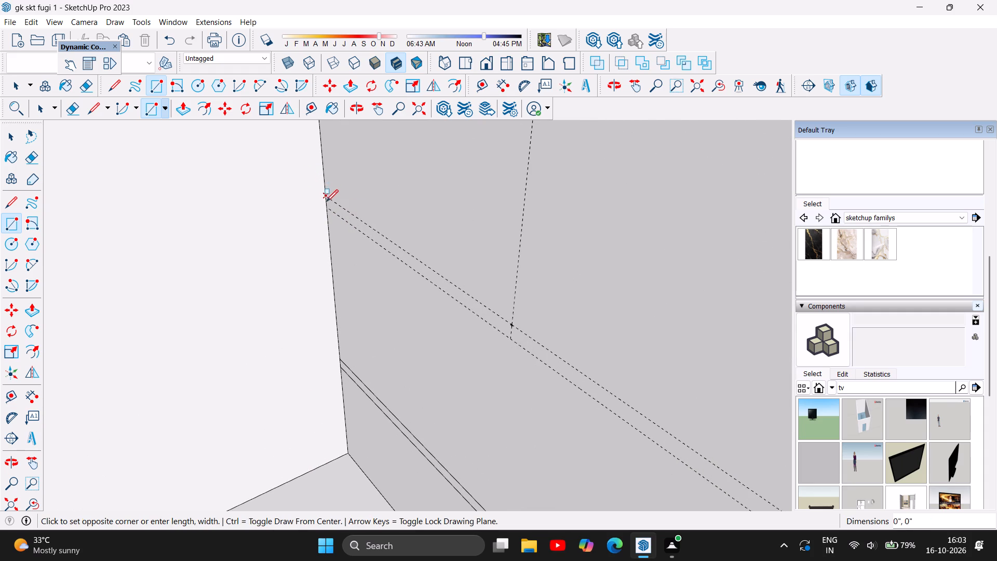
{"action": "scroll", "coordinate": [368, 241], "scroll_direction": "down", "scroll_amount": 9}
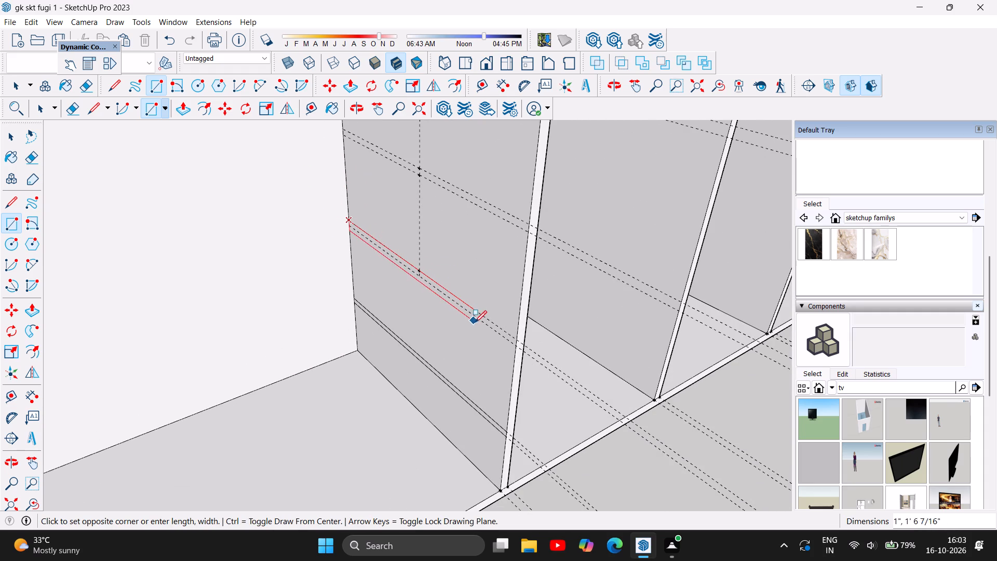
{"action": "left_click", "coordinate": [516, 349]}
Draw a 1/2 inch by 1' 11" shelf rectangle between the third guide pair from the bottom, across the partition's full depth.
{"action": "scroll", "coordinate": [411, 461], "scroll_direction": "down", "scroll_amount": 5}
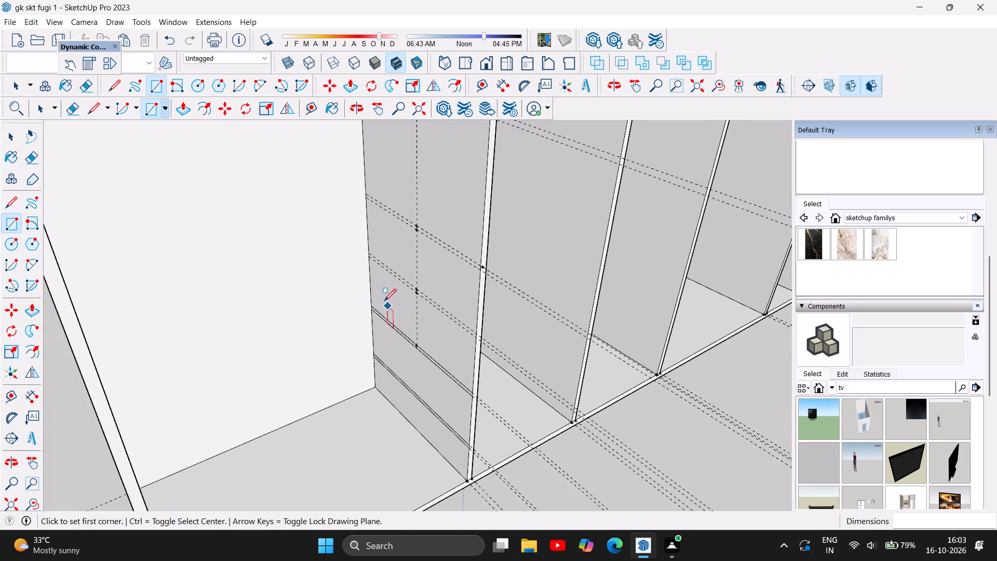
{"action": "scroll", "coordinate": [385, 243], "scroll_direction": "up", "scroll_amount": 9}
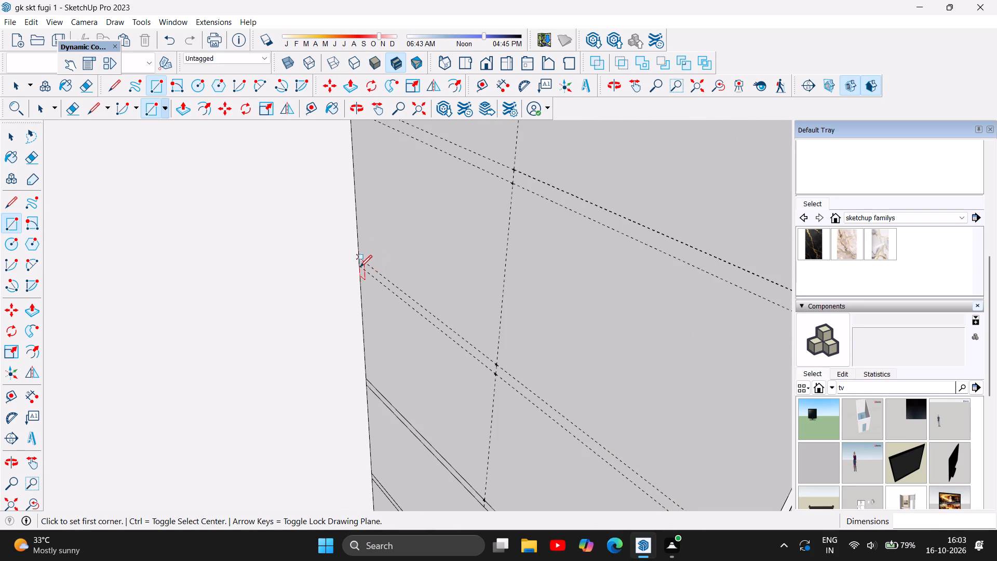
{"action": "scroll", "coordinate": [360, 267], "scroll_direction": "up", "scroll_amount": 6}
{"action": "left_click", "coordinate": [357, 249]}
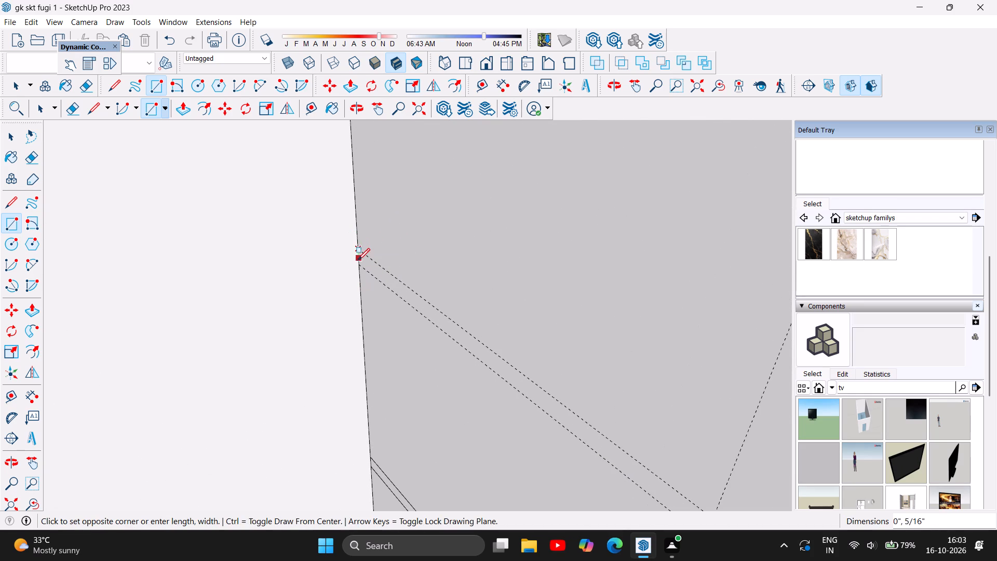
{"action": "left_click", "coordinate": [358, 265]}
{"action": "scroll", "coordinate": [369, 272], "scroll_direction": "down", "scroll_amount": 4}
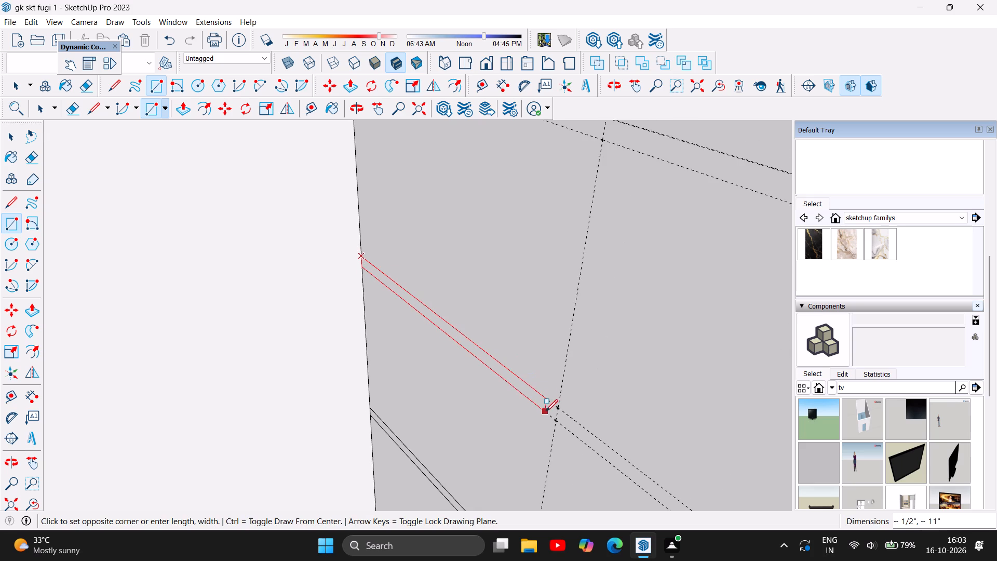
{"action": "scroll", "coordinate": [542, 413], "scroll_direction": "down", "scroll_amount": 5}
{"action": "scroll", "coordinate": [509, 384], "scroll_direction": "down", "scroll_amount": 5}
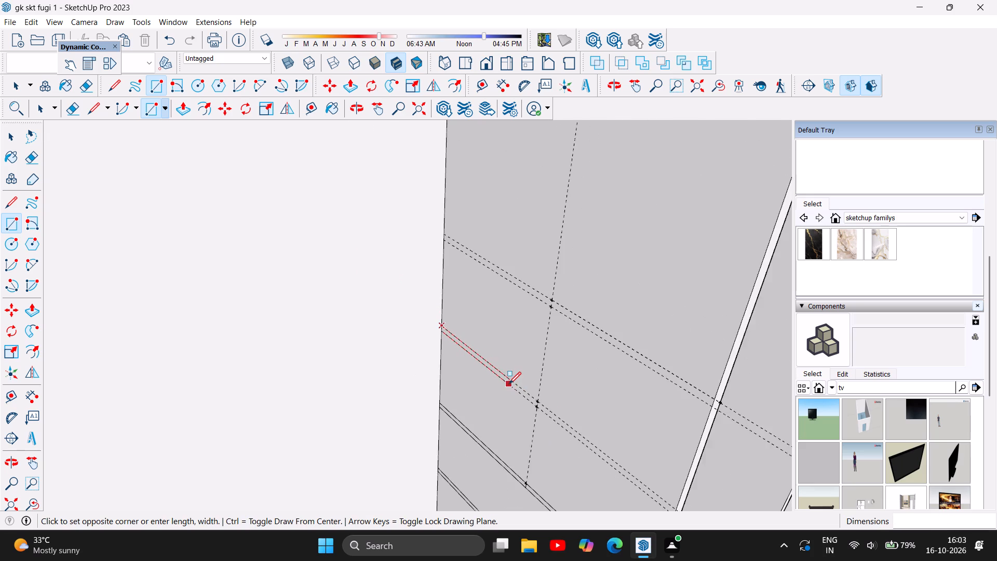
{"action": "scroll", "coordinate": [503, 380], "scroll_direction": "down", "scroll_amount": 5}
{"action": "scroll", "coordinate": [576, 447], "scroll_direction": "up", "scroll_amount": 3}
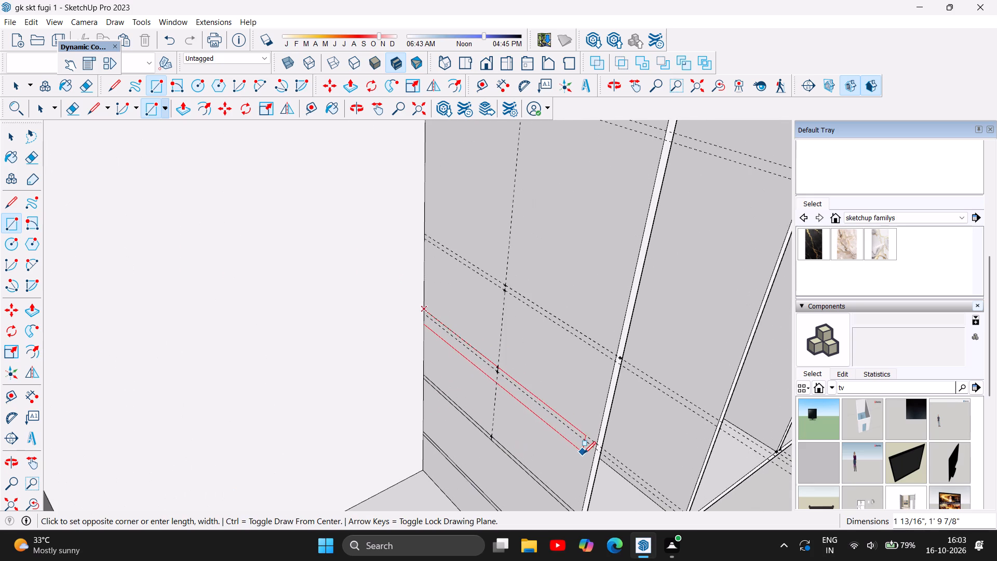
{"action": "scroll", "coordinate": [584, 453], "scroll_direction": "up", "scroll_amount": 2}
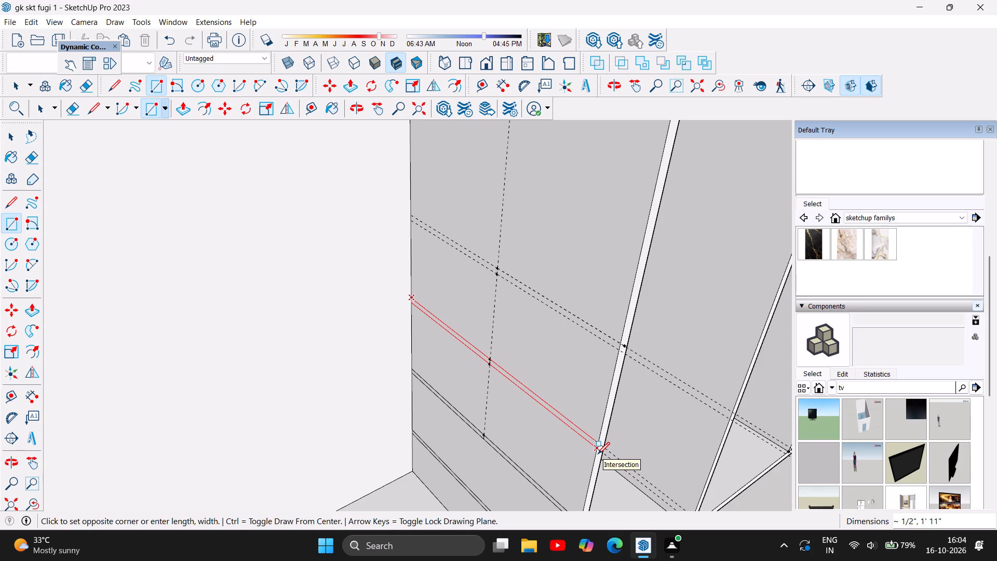
{"action": "left_click", "coordinate": [598, 454]}
Draw a 1/2 inch by 1' 11" shelf rectangle between the fourth guide pair from the bottom, across the partition's full depth.
{"action": "scroll", "coordinate": [496, 454], "scroll_direction": "down", "scroll_amount": 4}
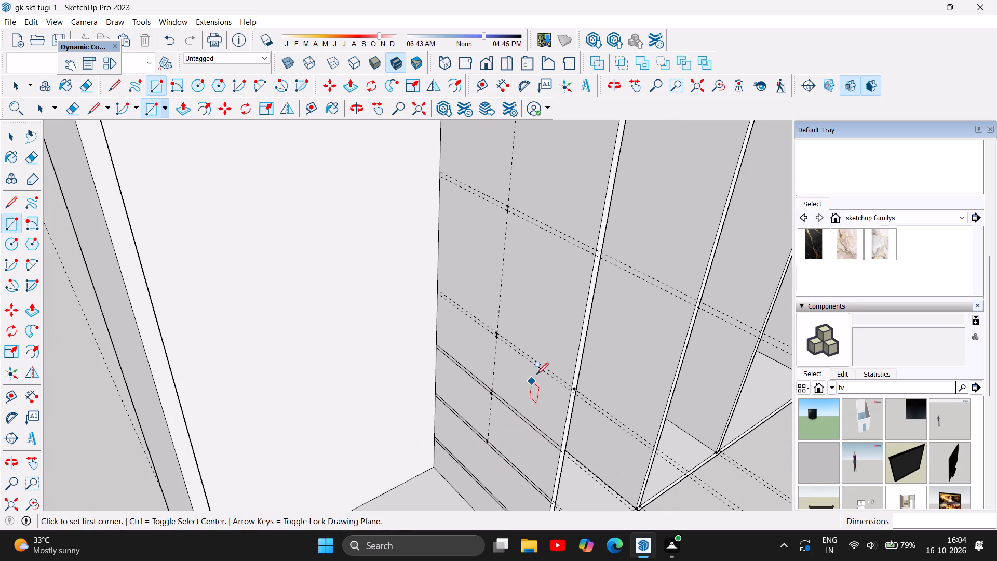
{"action": "scroll", "coordinate": [476, 286], "scroll_direction": "up", "scroll_amount": 4}
{"action": "scroll", "coordinate": [436, 314], "scroll_direction": "up", "scroll_amount": 9}
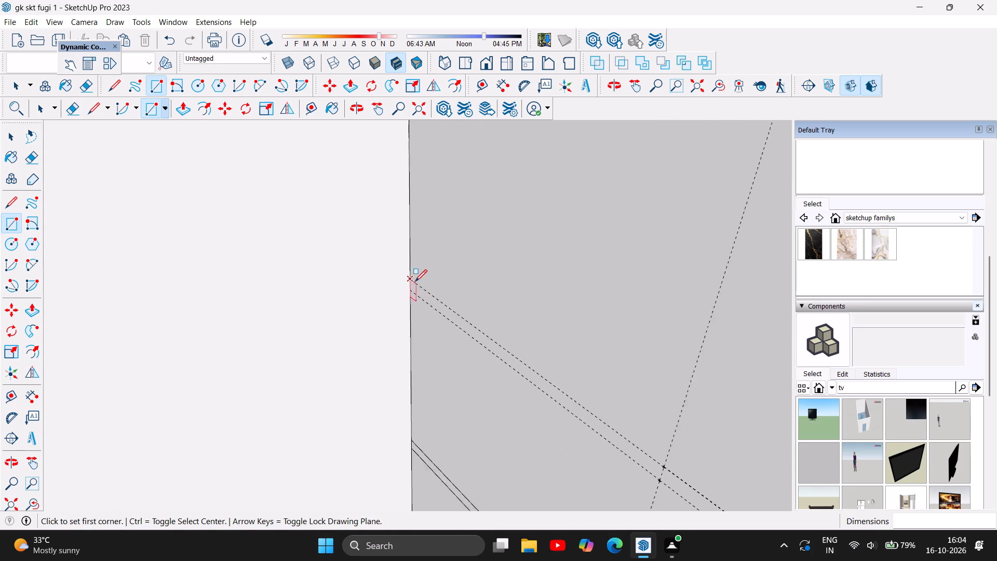
{"action": "scroll", "coordinate": [415, 282], "scroll_direction": "up", "scroll_amount": 1}
{"action": "left_click", "coordinate": [408, 277]}
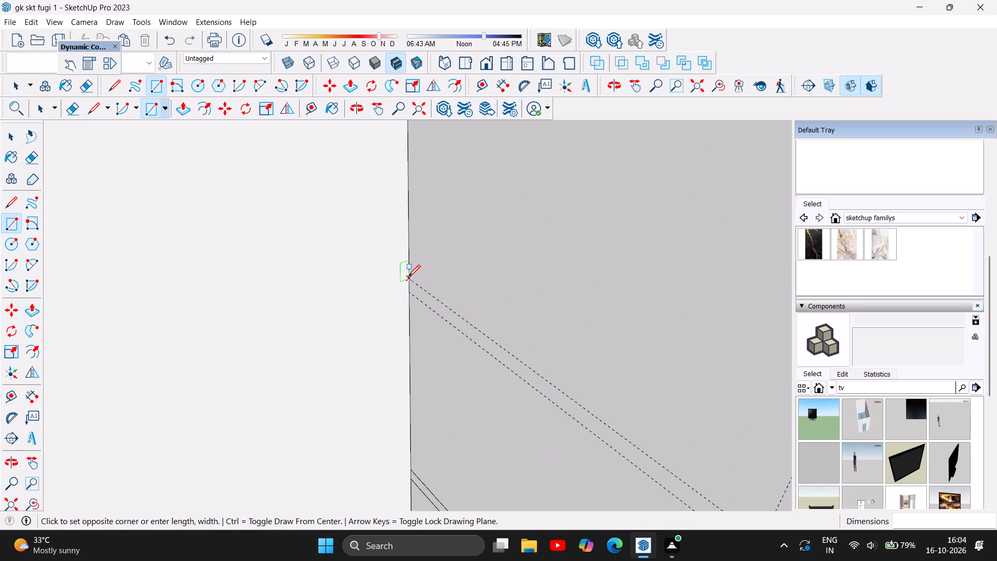
{"action": "scroll", "coordinate": [421, 299], "scroll_direction": "down", "scroll_amount": 4}
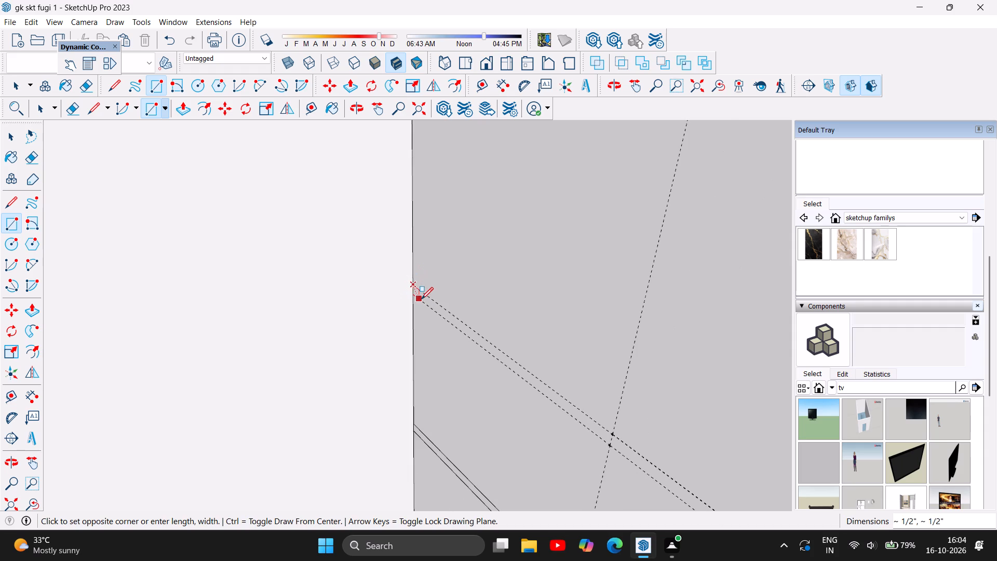
{"action": "left_click", "coordinate": [412, 295]}
{"action": "scroll", "coordinate": [440, 312], "scroll_direction": "down", "scroll_amount": 3}
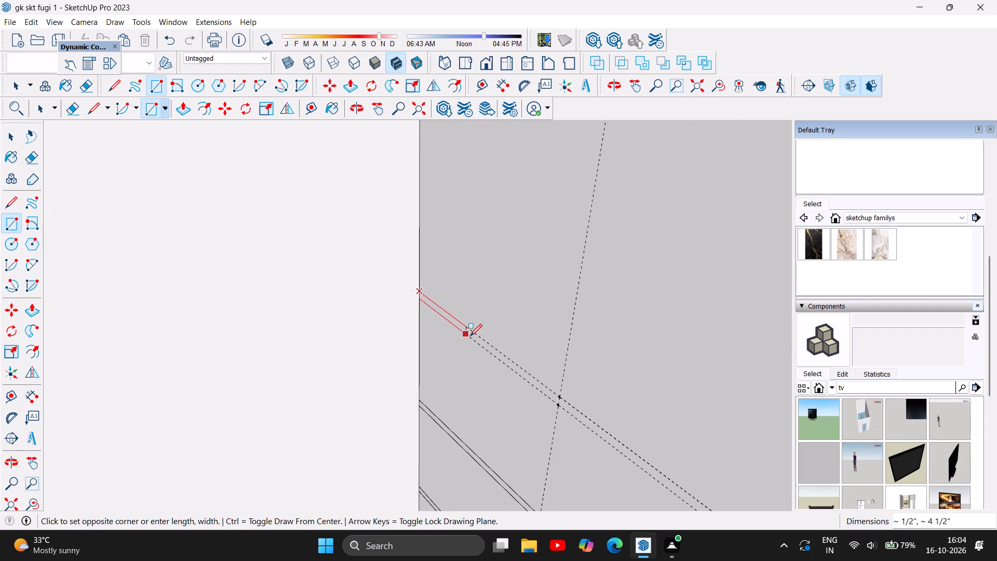
{"action": "scroll", "coordinate": [532, 386], "scroll_direction": "down", "scroll_amount": 8}
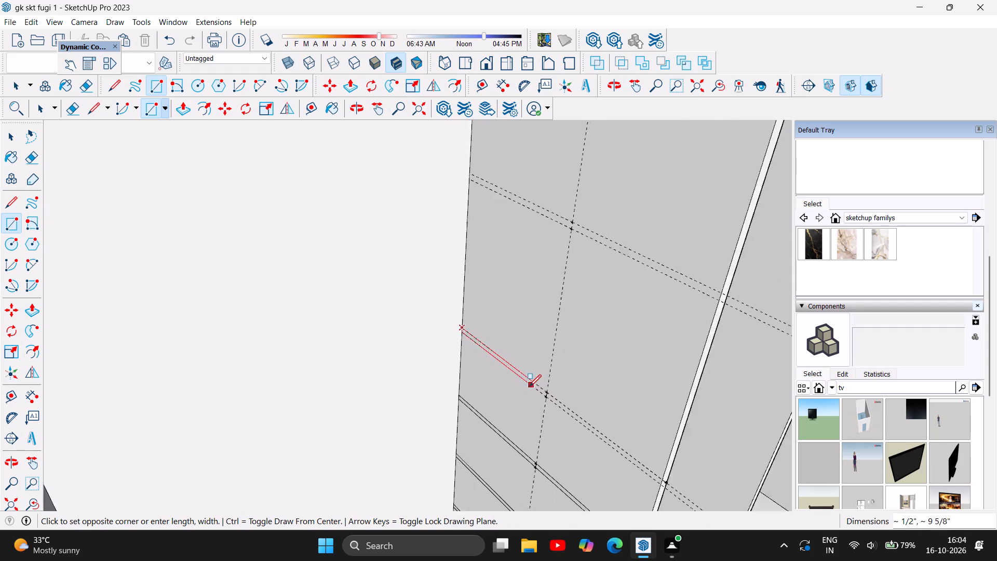
{"action": "scroll", "coordinate": [529, 386], "scroll_direction": "down", "scroll_amount": 2}
{"action": "scroll", "coordinate": [606, 447], "scroll_direction": "up", "scroll_amount": 4}
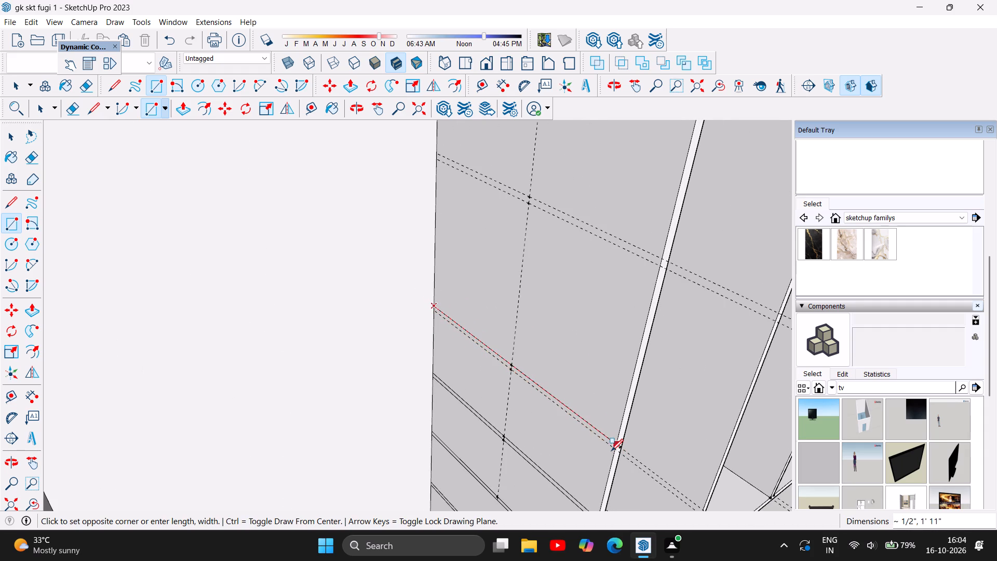
{"action": "scroll", "coordinate": [611, 450], "scroll_direction": "up", "scroll_amount": 6}
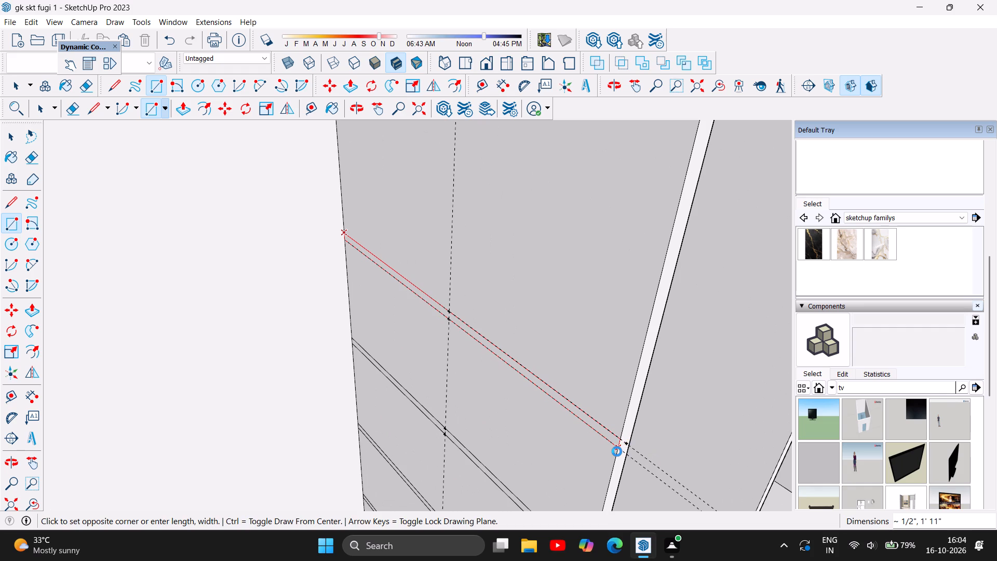
{"action": "left_click", "coordinate": [617, 451]}
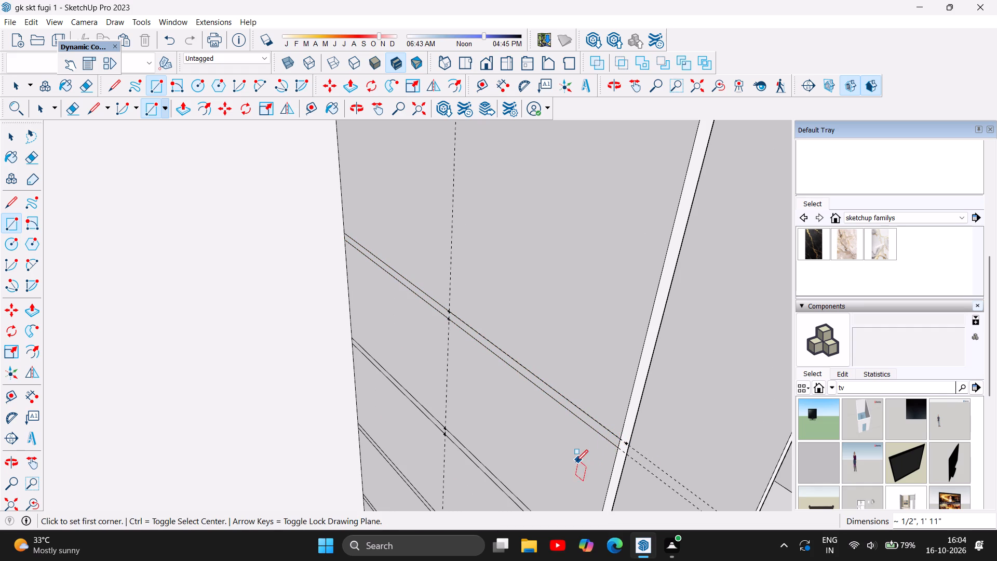
Draw a 1/2 inch by 1' 11" shelf rectangle between the fifth guide pair from the bottom, just below the single topmost guide.
{"action": "scroll", "coordinate": [581, 462], "scroll_direction": "down", "scroll_amount": 5}
{"action": "scroll", "coordinate": [435, 447], "scroll_direction": "down", "scroll_amount": 6}
{"action": "scroll", "coordinate": [426, 264], "scroll_direction": "up", "scroll_amount": 2}
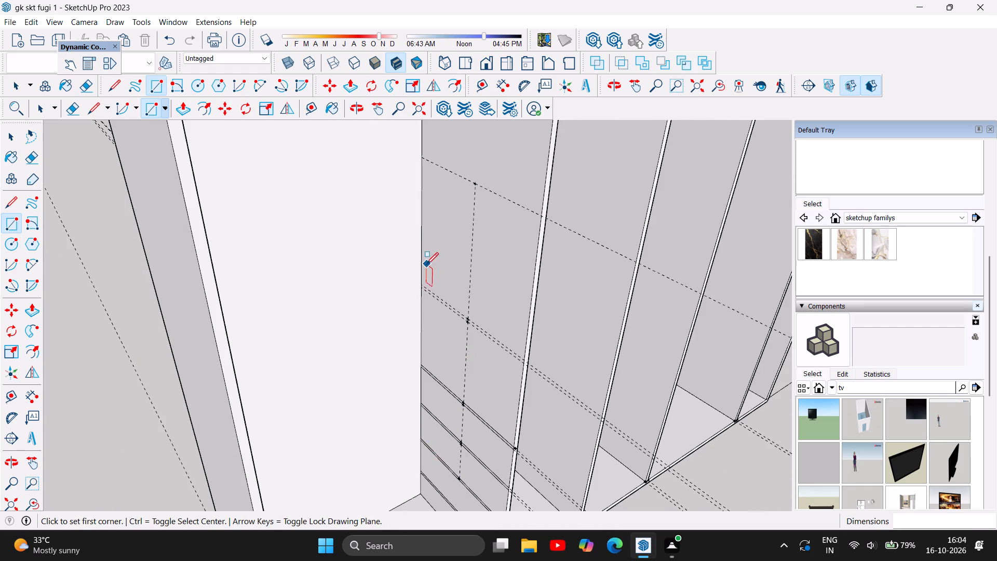
{"action": "scroll", "coordinate": [426, 264], "scroll_direction": "up", "scroll_amount": 9}
{"action": "left_click", "coordinate": [413, 299]}
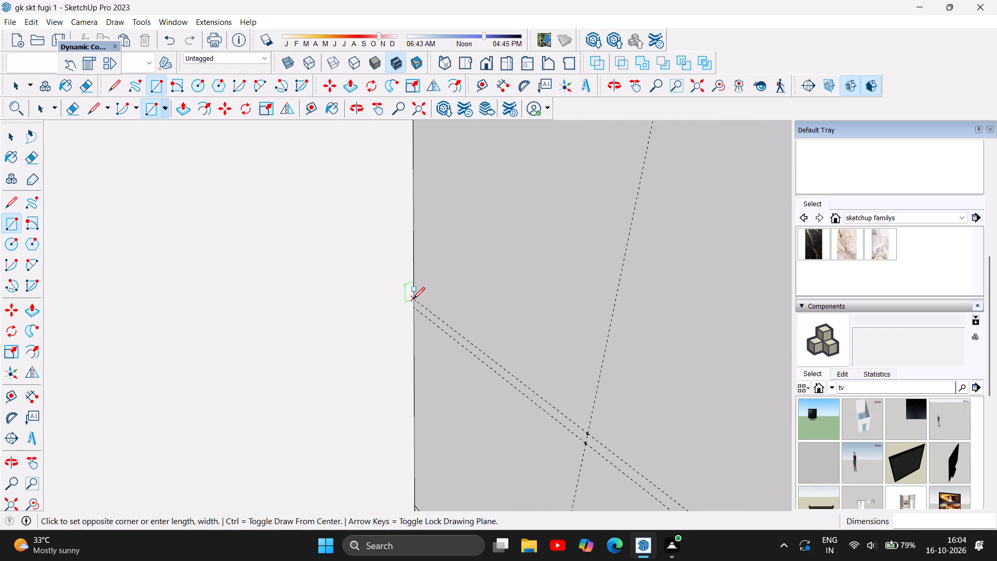
{"action": "left_click", "coordinate": [415, 307]}
{"action": "scroll", "coordinate": [425, 317], "scroll_direction": "down", "scroll_amount": 4}
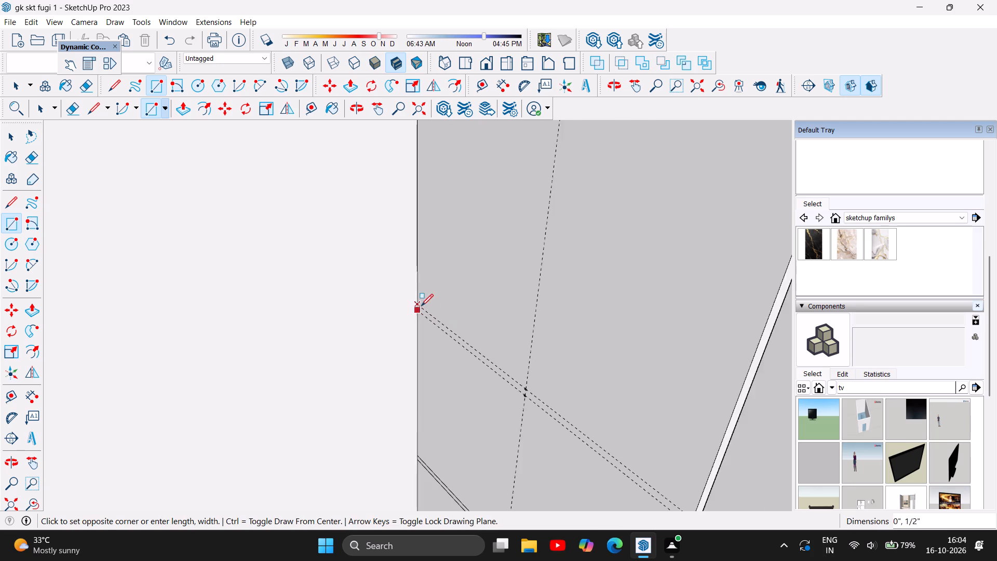
{"action": "scroll", "coordinate": [421, 306], "scroll_direction": "down", "scroll_amount": 5}
{"action": "scroll", "coordinate": [468, 352], "scroll_direction": "down", "scroll_amount": 4}
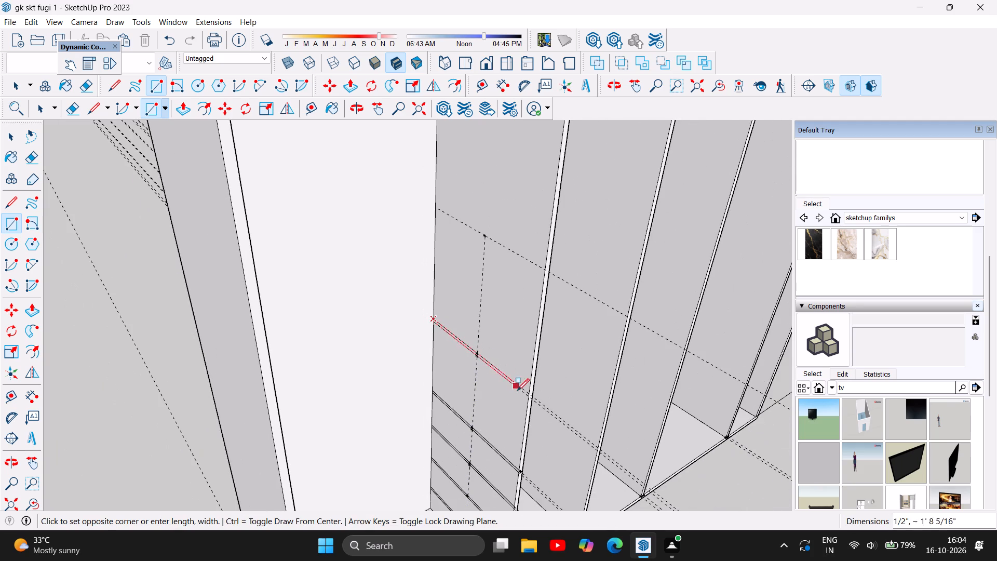
{"action": "scroll", "coordinate": [519, 391], "scroll_direction": "up", "scroll_amount": 10}
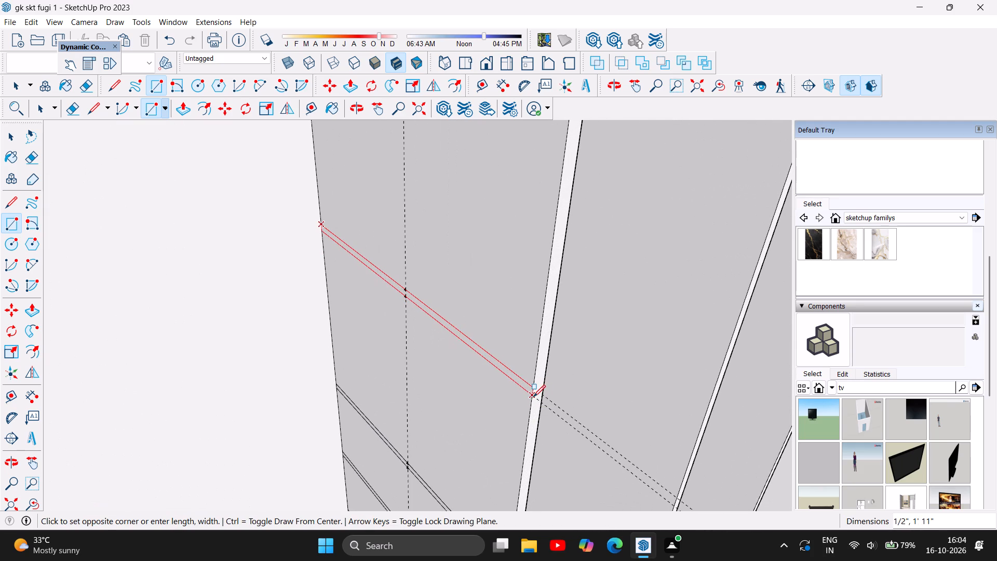
{"action": "left_click", "coordinate": [533, 396]}
{"action": "scroll", "coordinate": [497, 447], "scroll_direction": "down", "scroll_amount": 5}
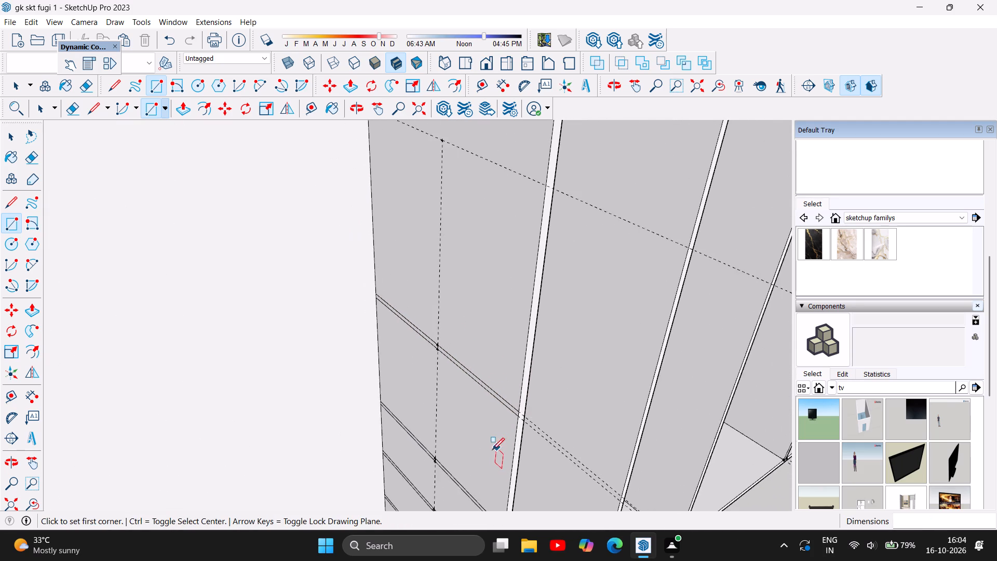
Place a guide point 0.75 inch straight above the topmost guide on the partition beside the wide end compartment.
{"action": "scroll", "coordinate": [488, 458], "scroll_direction": "down", "scroll_amount": 9}
{"action": "scroll", "coordinate": [455, 319], "scroll_direction": "up", "scroll_amount": 4}
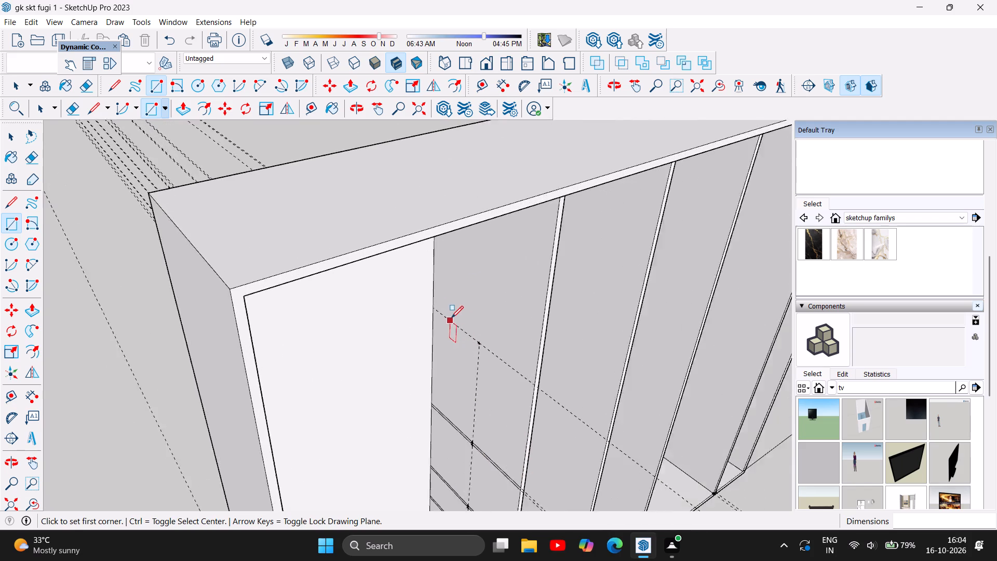
{"action": "scroll", "coordinate": [451, 318], "scroll_direction": "up", "scroll_amount": 7}
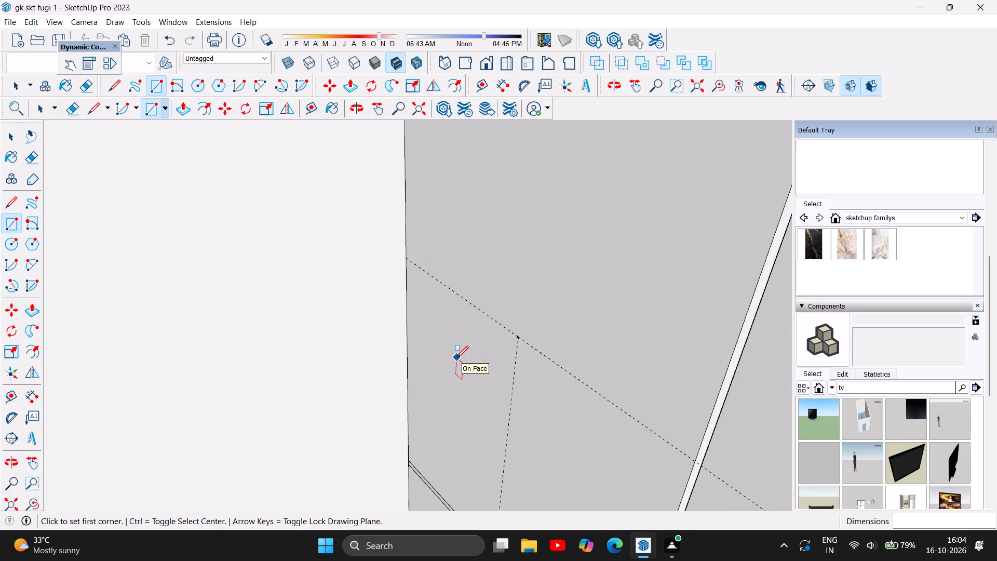
{"action": "scroll", "coordinate": [255, 304], "scroll_direction": "down", "scroll_amount": 10}
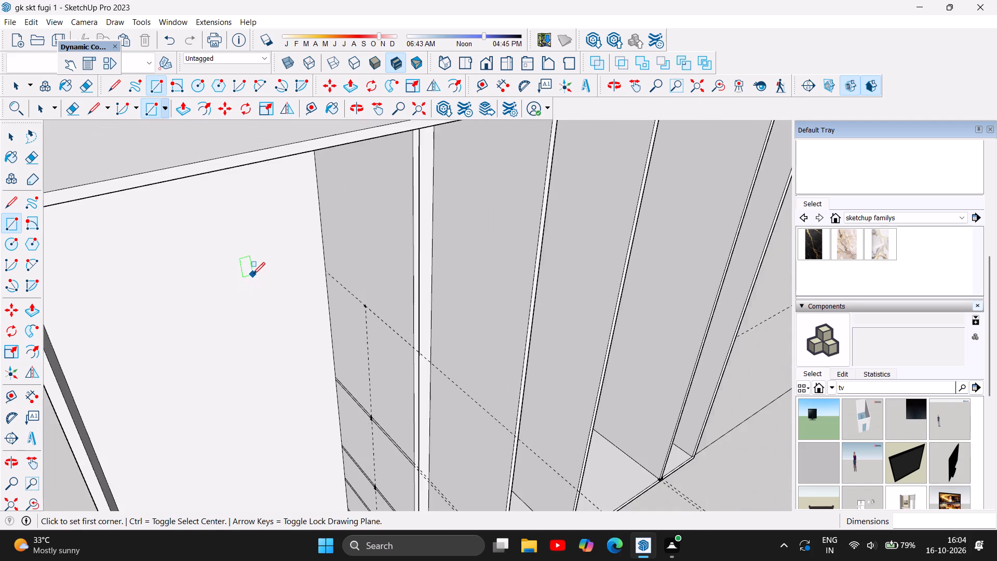
{"action": "scroll", "coordinate": [265, 268], "scroll_direction": "down", "scroll_amount": 5}
{"action": "scroll", "coordinate": [293, 360], "scroll_direction": "down", "scroll_amount": 4}
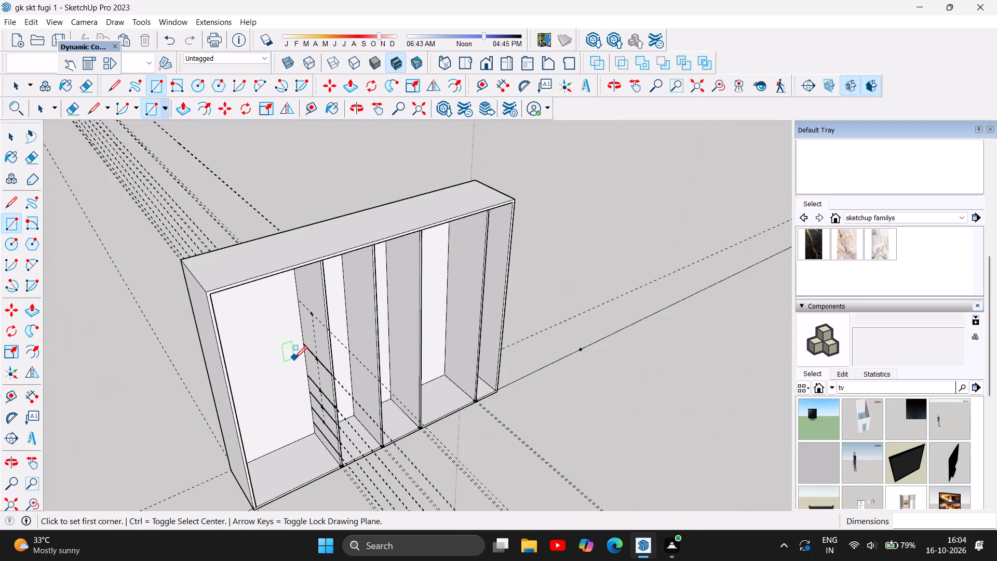
{"action": "scroll", "coordinate": [331, 450], "scroll_direction": "up", "scroll_amount": 2}
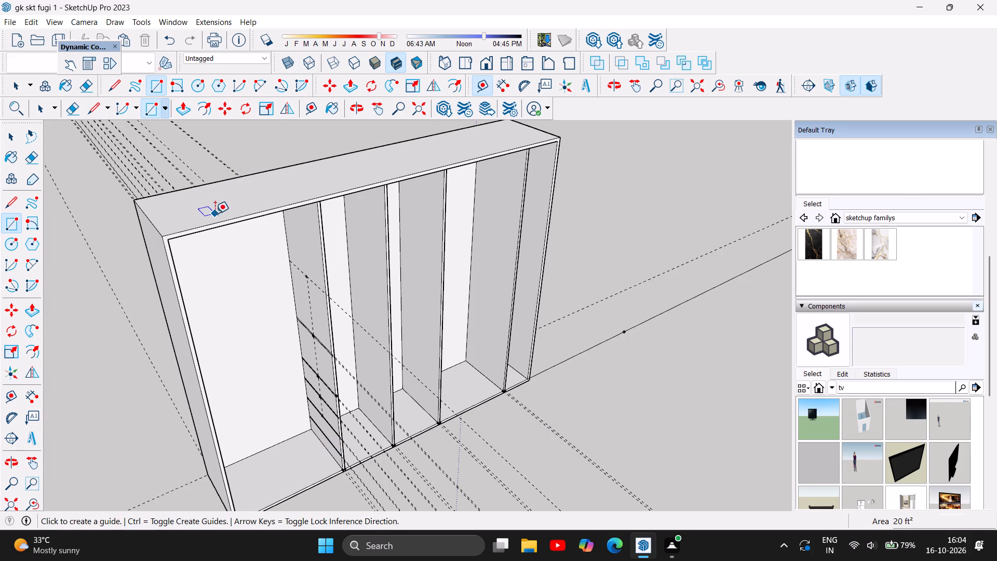
{"action": "key", "text": "t"}
{"action": "scroll", "coordinate": [304, 261], "scroll_direction": "up", "scroll_amount": 5}
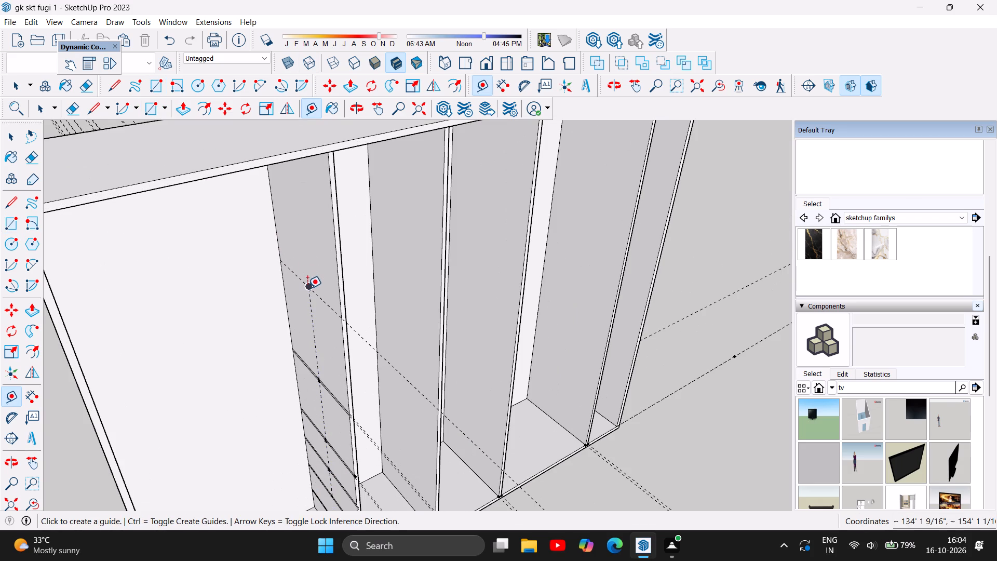
{"action": "left_click", "coordinate": [307, 288]}
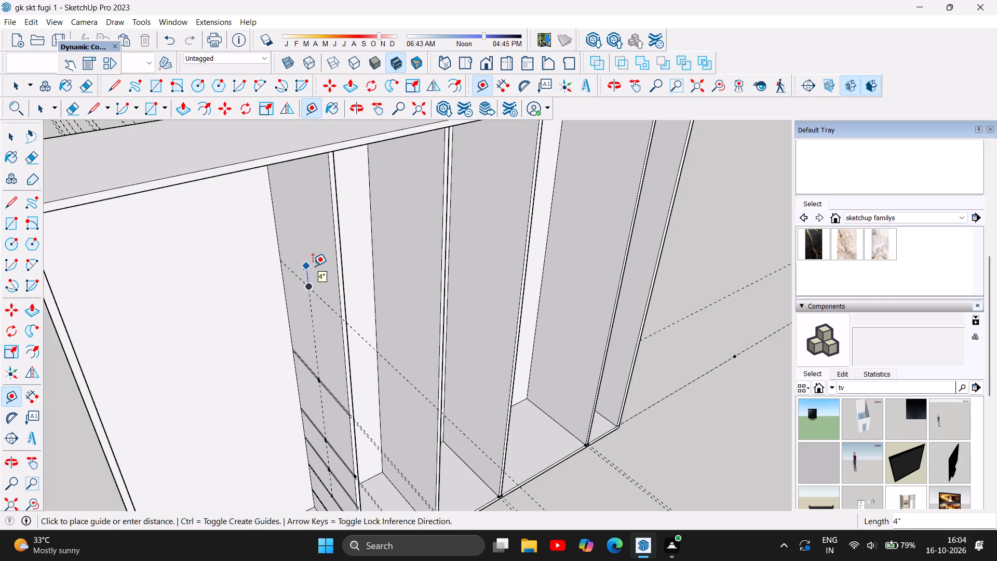
{"action": "type", "text": "0.75"}
{"action": "key", "text": "Return"}
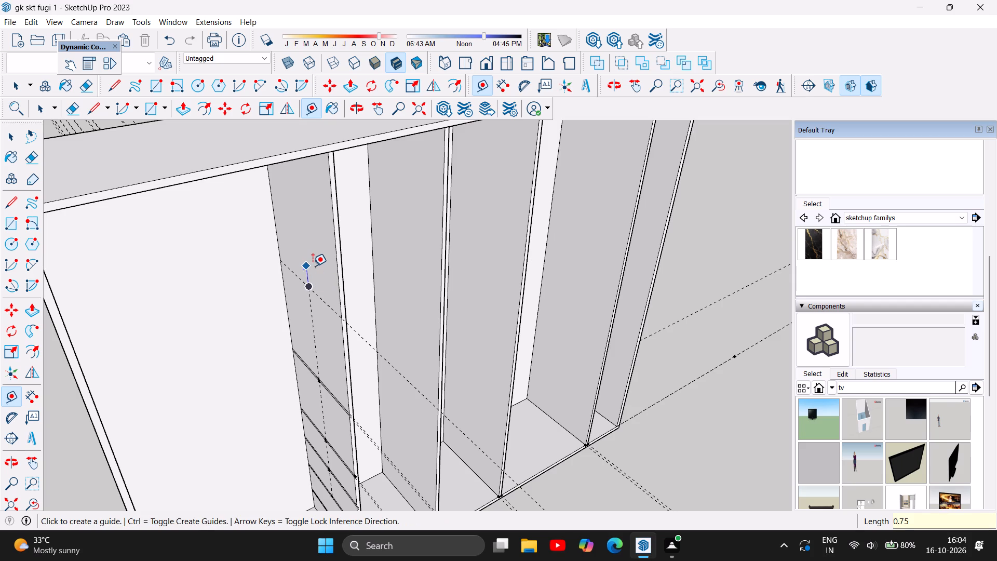
Add a guide line through the new guide point, parallel to the topmost guide, reaching the partition's back edge.
{"action": "scroll", "coordinate": [303, 278], "scroll_direction": "up", "scroll_amount": 5}
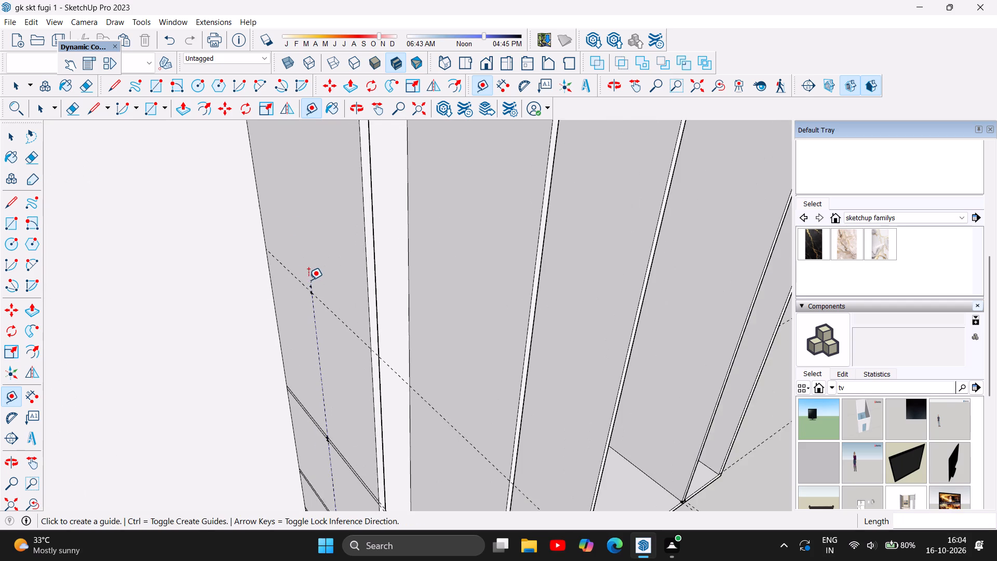
{"action": "scroll", "coordinate": [307, 280], "scroll_direction": "up", "scroll_amount": 4}
{"action": "left_click", "coordinate": [312, 288]}
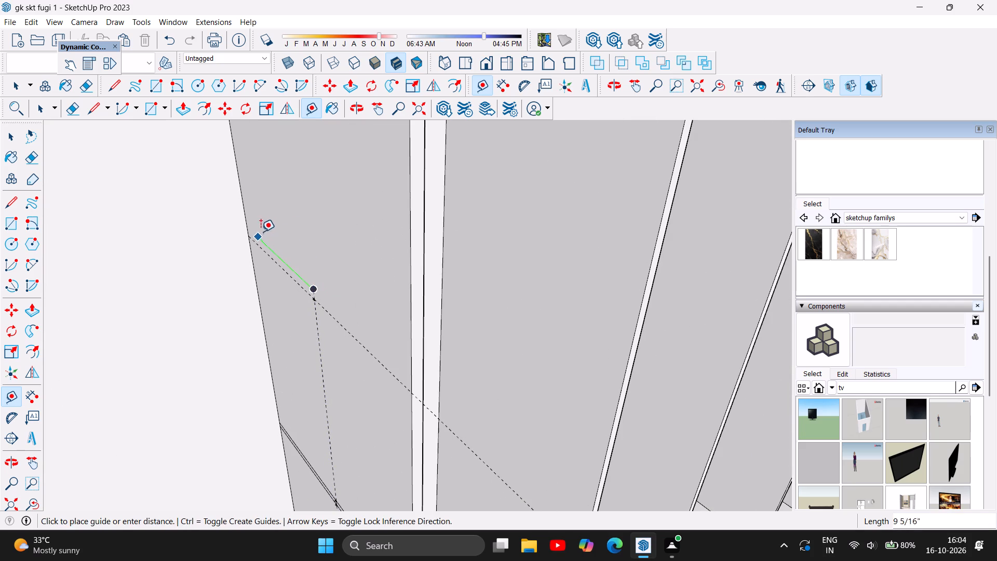
{"action": "left_click", "coordinate": [243, 224]}
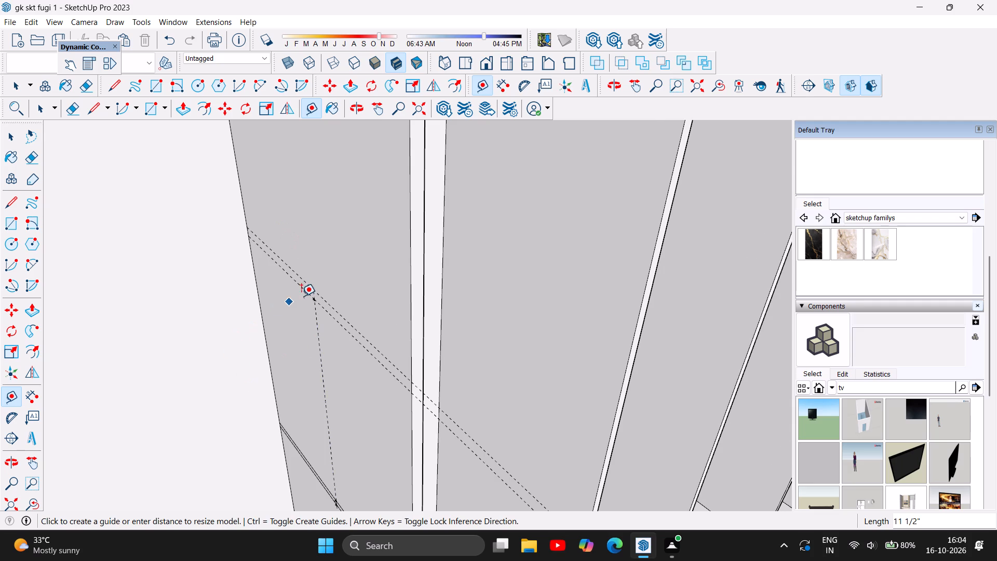
Draw a 1' 11" deep shelf rectangle between the topmost guide pair, from the partition's back edge to its front edge.
{"action": "scroll", "coordinate": [308, 294], "scroll_direction": "down", "scroll_amount": 6}
{"action": "scroll", "coordinate": [267, 277], "scroll_direction": "up", "scroll_amount": 5}
{"action": "scroll", "coordinate": [362, 229], "scroll_direction": "down", "scroll_amount": 5}
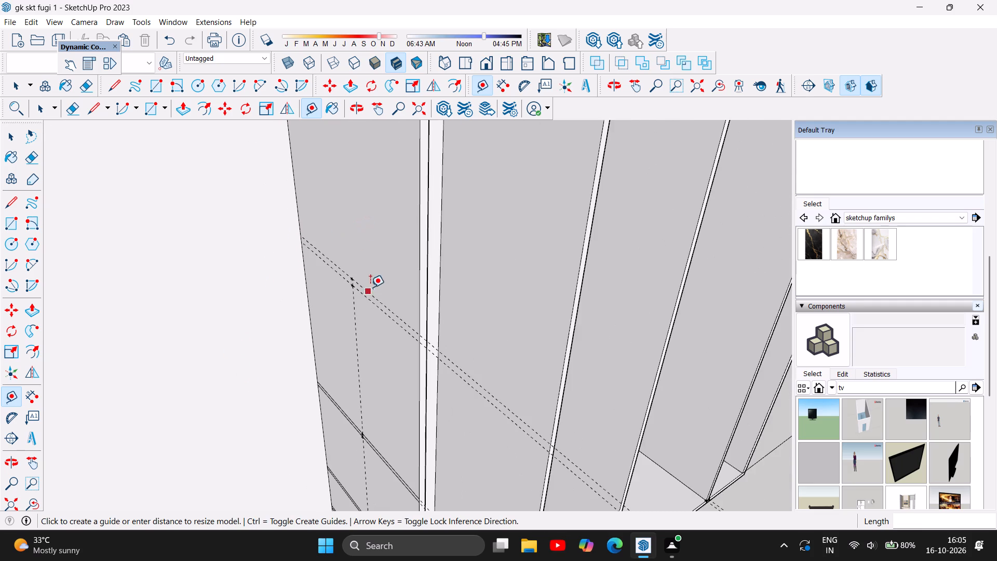
{"action": "scroll", "coordinate": [374, 267], "scroll_direction": "down", "scroll_amount": 3}
{"action": "scroll", "coordinate": [356, 288], "scroll_direction": "up", "scroll_amount": 5}
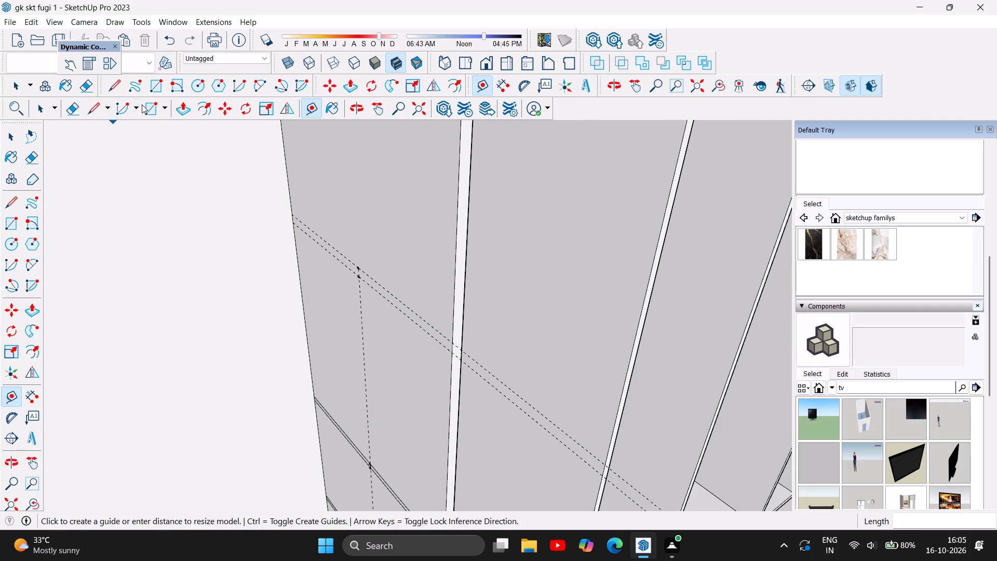
{"action": "left_click", "coordinate": [159, 88]}
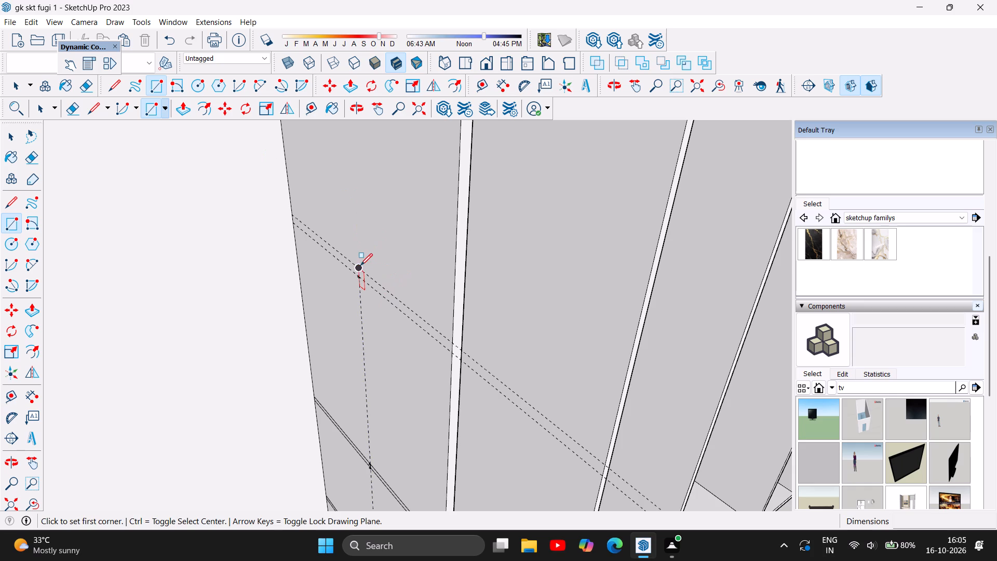
{"action": "left_click", "coordinate": [291, 216]}
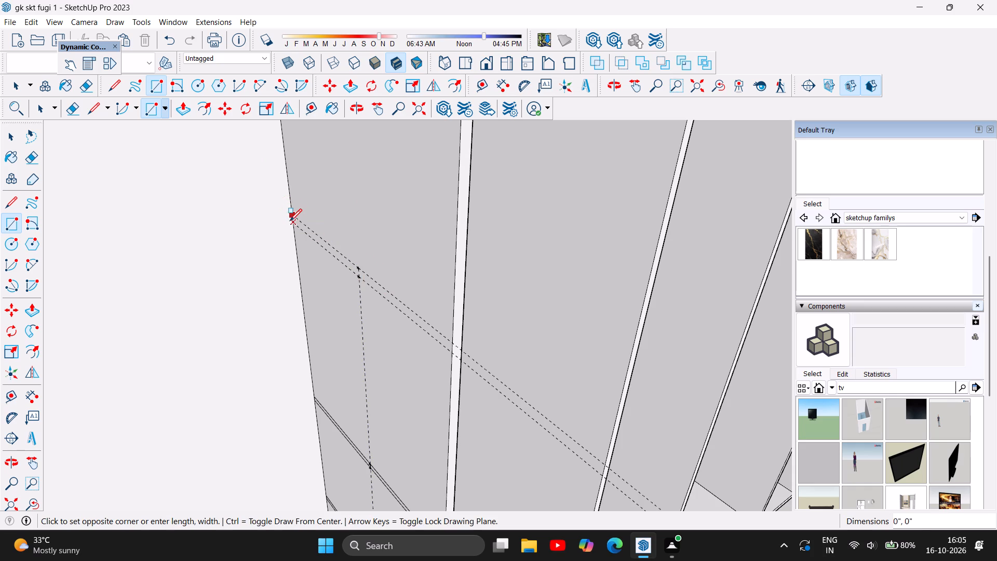
{"action": "left_click", "coordinate": [292, 223]}
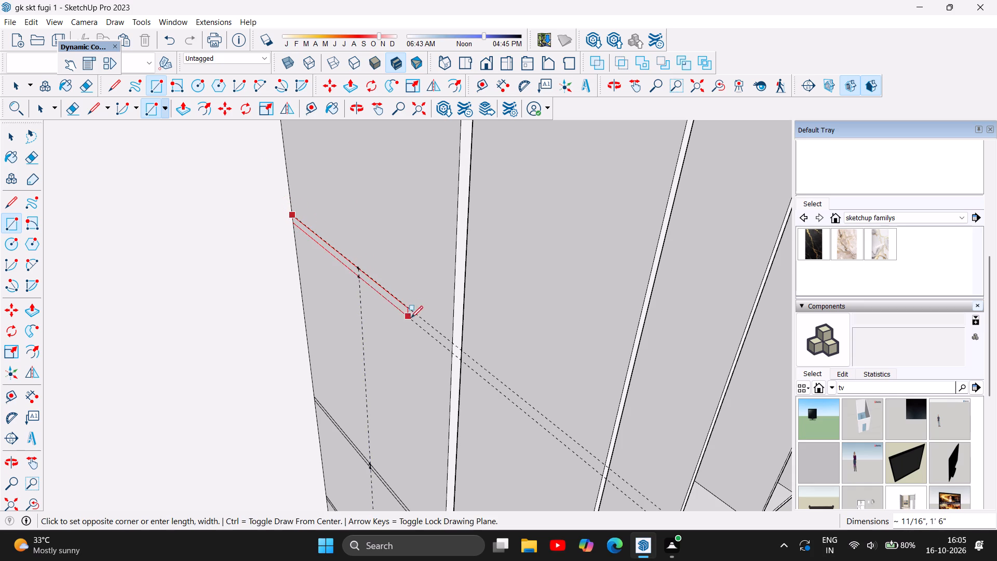
{"action": "left_click", "coordinate": [452, 357]}
Push/Pull the lowest shelf profile 3' across the wide end compartment to the cabinet's outer side panel.
{"action": "scroll", "coordinate": [517, 318], "scroll_direction": "down", "scroll_amount": 5}
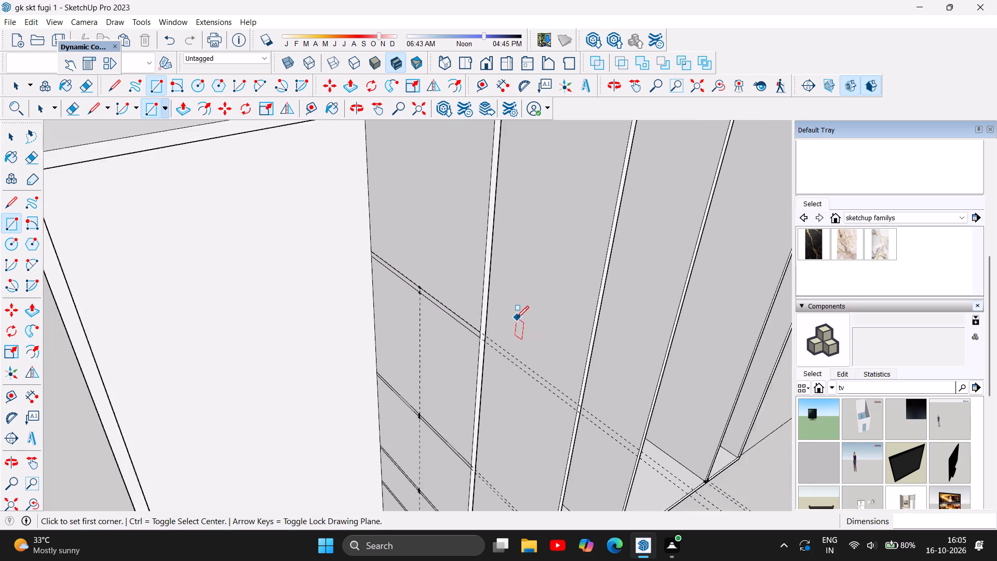
{"action": "scroll", "coordinate": [395, 271], "scroll_direction": "down", "scroll_amount": 10}
{"action": "scroll", "coordinate": [425, 436], "scroll_direction": "up", "scroll_amount": 2}
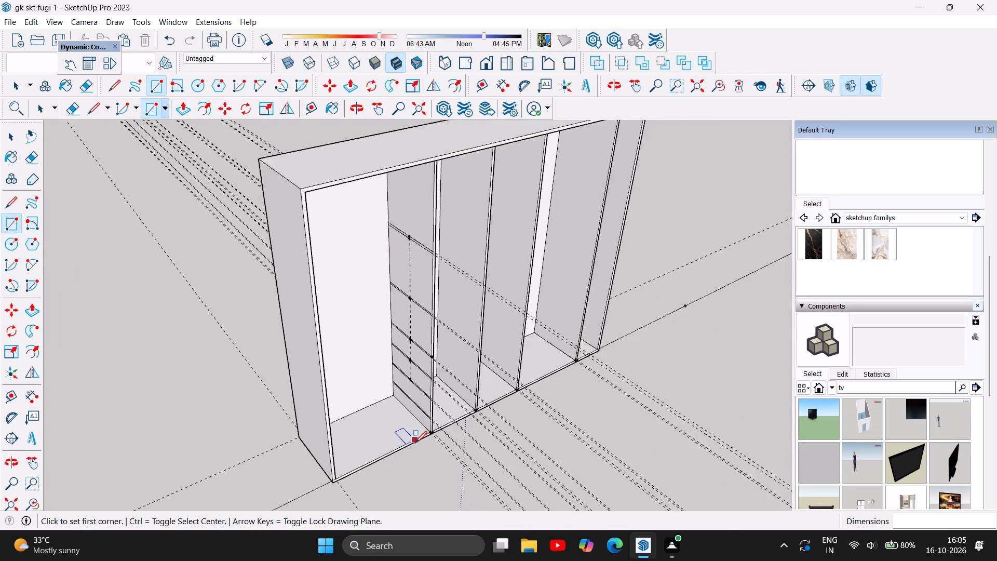
{"action": "scroll", "coordinate": [415, 443], "scroll_direction": "up", "scroll_amount": 2}
{"action": "left_click", "coordinate": [17, 143]}
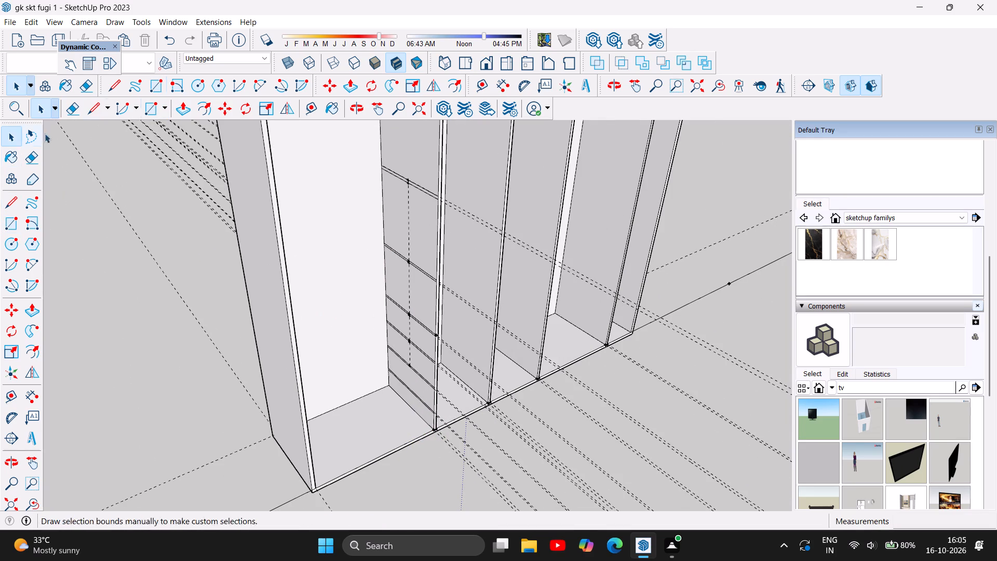
{"action": "left_click", "coordinate": [181, 108]}
{"action": "scroll", "coordinate": [437, 447], "scroll_direction": "up", "scroll_amount": 1}
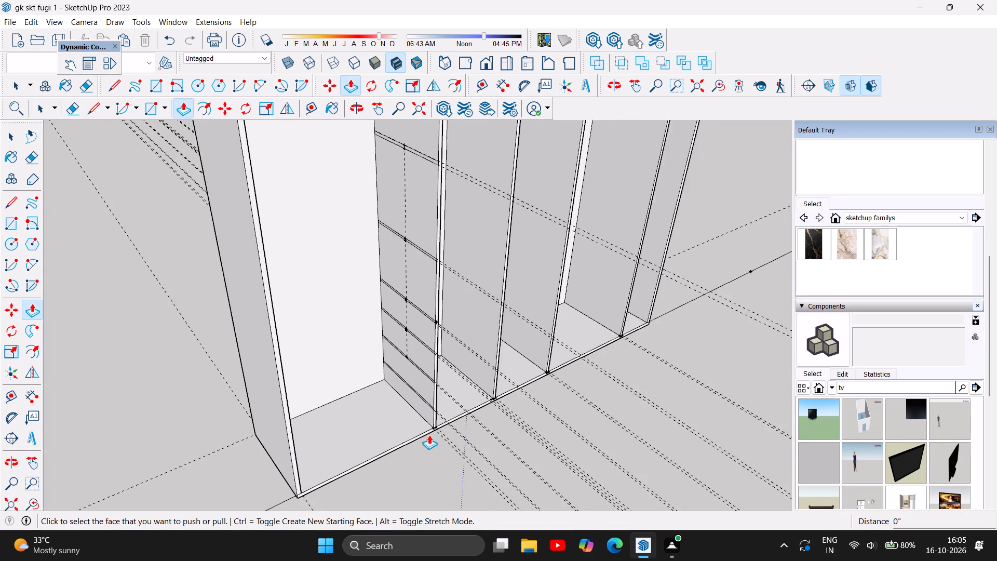
{"action": "scroll", "coordinate": [429, 435], "scroll_direction": "up", "scroll_amount": 17}
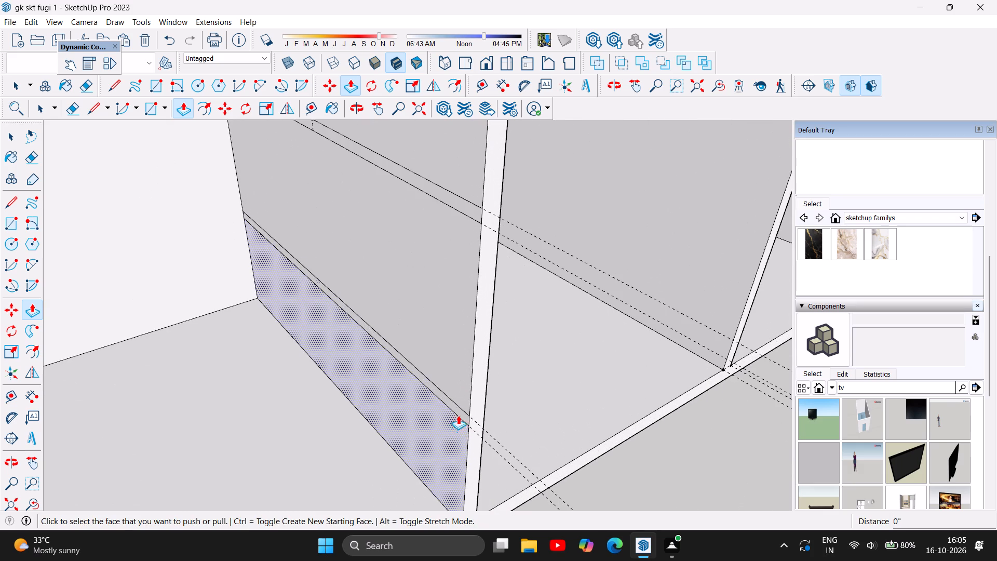
{"action": "left_click", "coordinate": [458, 408]}
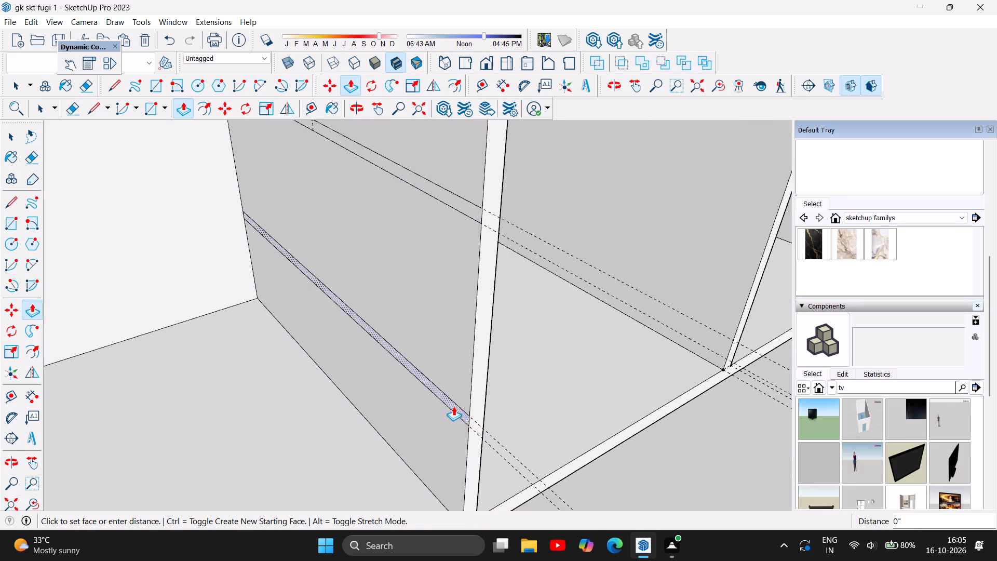
{"action": "scroll", "coordinate": [440, 408], "scroll_direction": "down", "scroll_amount": 15}
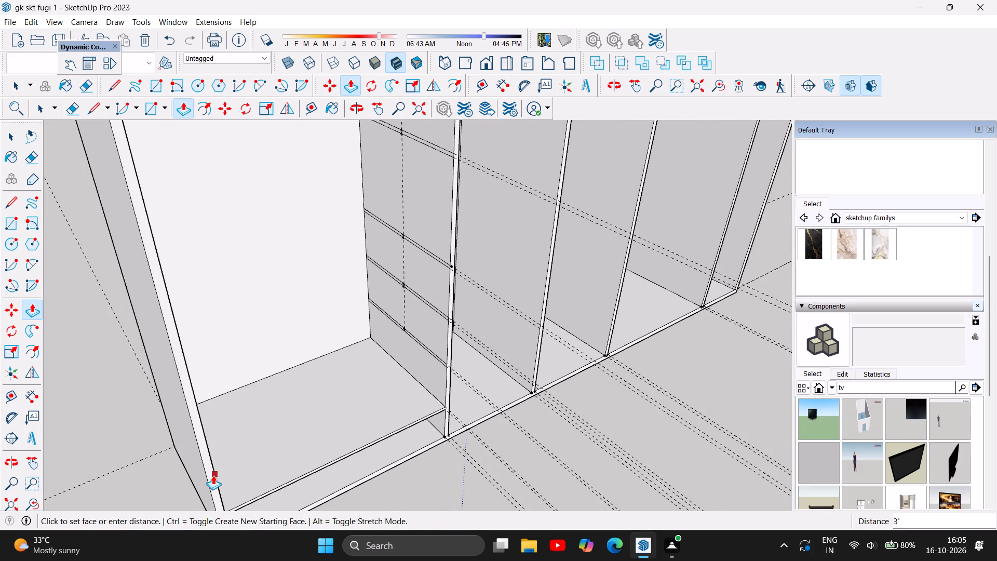
{"action": "left_click", "coordinate": [213, 475]}
Push/Pull the second-lowest shelf profile across the wide end compartment.
{"action": "scroll", "coordinate": [291, 389], "scroll_direction": "down", "scroll_amount": 4}
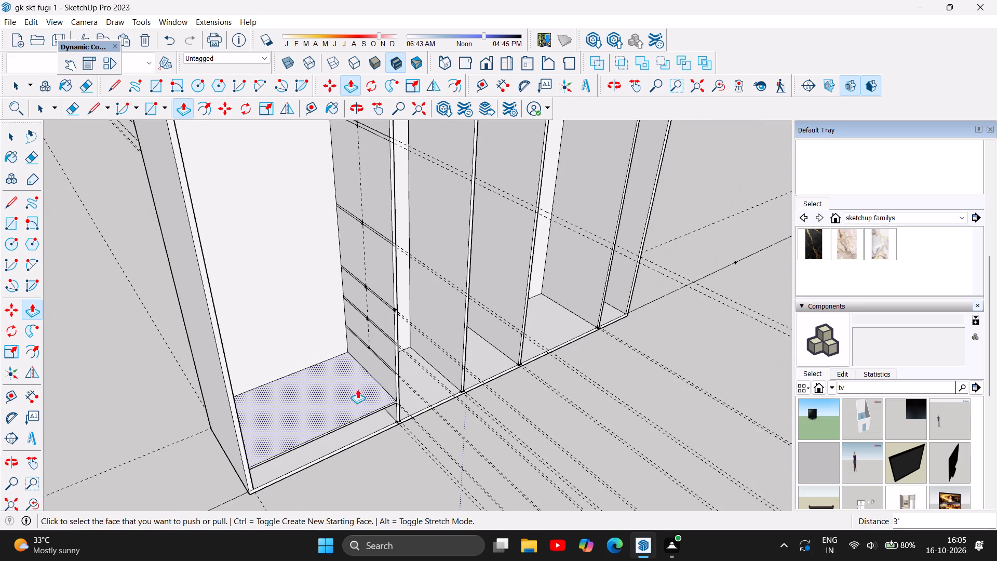
{"action": "scroll", "coordinate": [397, 339], "scroll_direction": "up", "scroll_amount": 4}
{"action": "scroll", "coordinate": [393, 397], "scroll_direction": "up", "scroll_amount": 10}
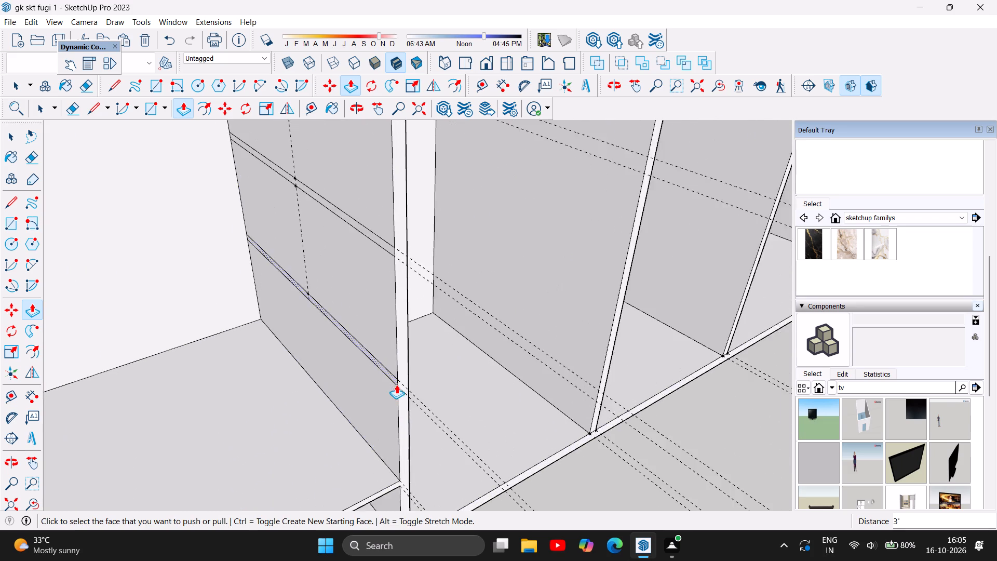
Push/Pull the second-lowest shelf profile 3' across the wide end compartment to the cabinet's outer side panel.
{"action": "scroll", "coordinate": [387, 382], "scroll_direction": "up", "scroll_amount": 4}
{"action": "left_click", "coordinate": [385, 362]}
{"action": "scroll", "coordinate": [383, 360], "scroll_direction": "down", "scroll_amount": 5}
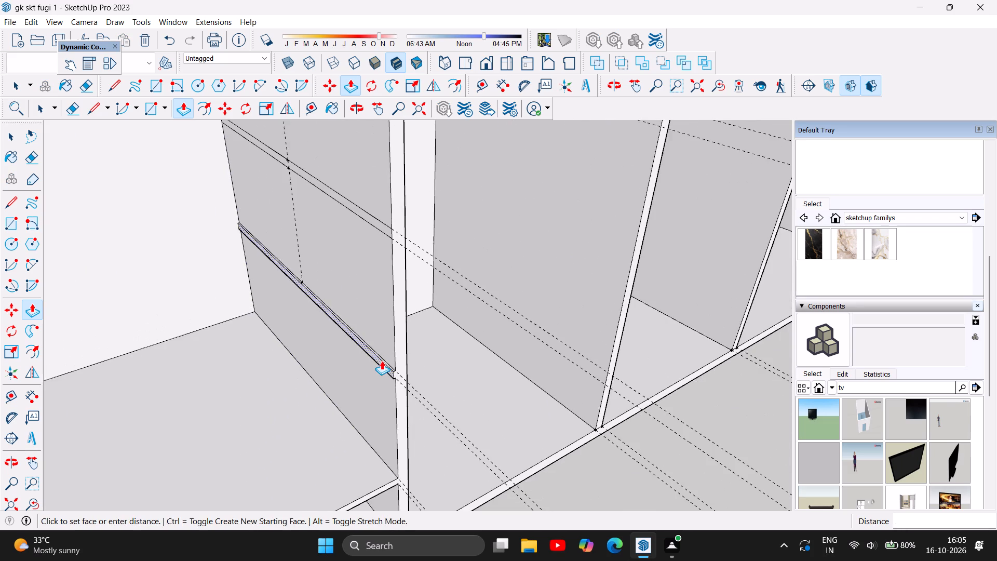
{"action": "scroll", "coordinate": [379, 357], "scroll_direction": "down", "scroll_amount": 13}
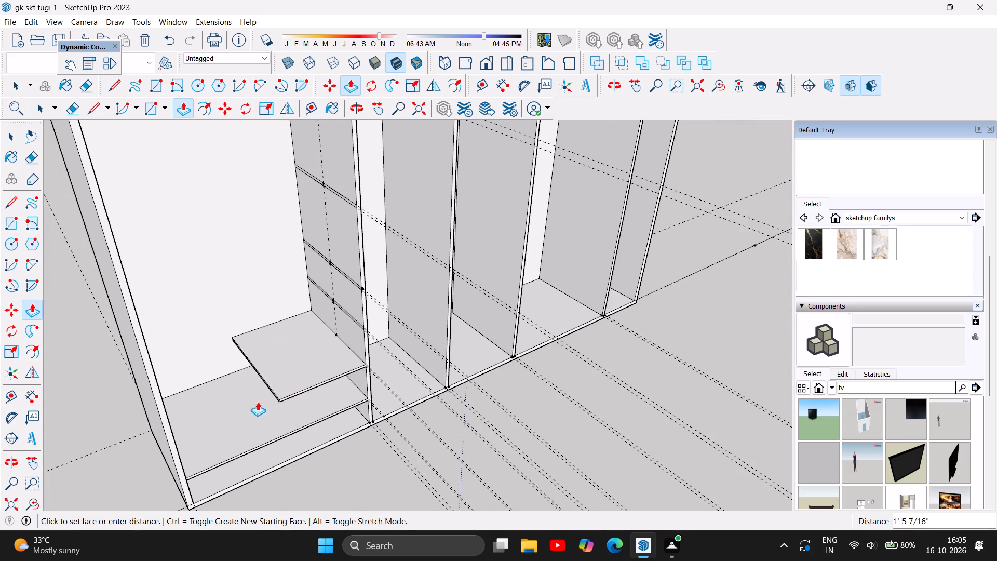
{"action": "left_click", "coordinate": [169, 425]}
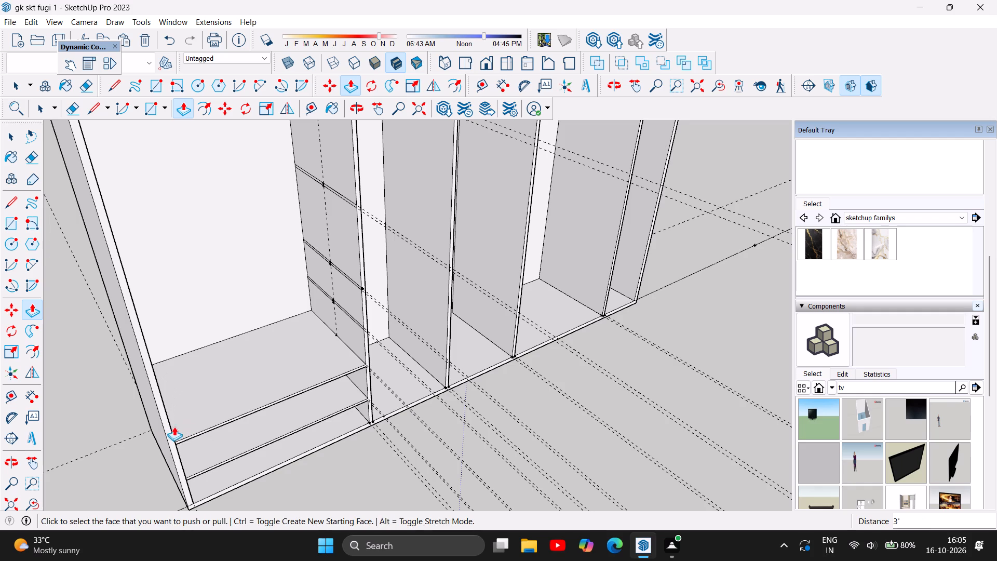
Push/Pull the third-lowest shelf profile across the wide end compartment to the cabinet's outer side panel.
{"action": "scroll", "coordinate": [362, 317], "scroll_direction": "up", "scroll_amount": 13}
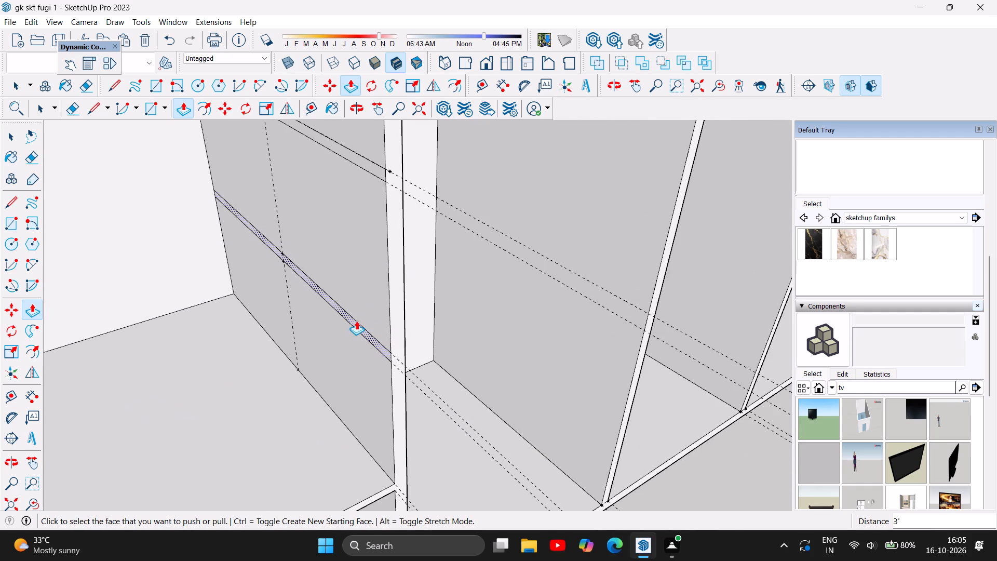
{"action": "left_click", "coordinate": [350, 319]}
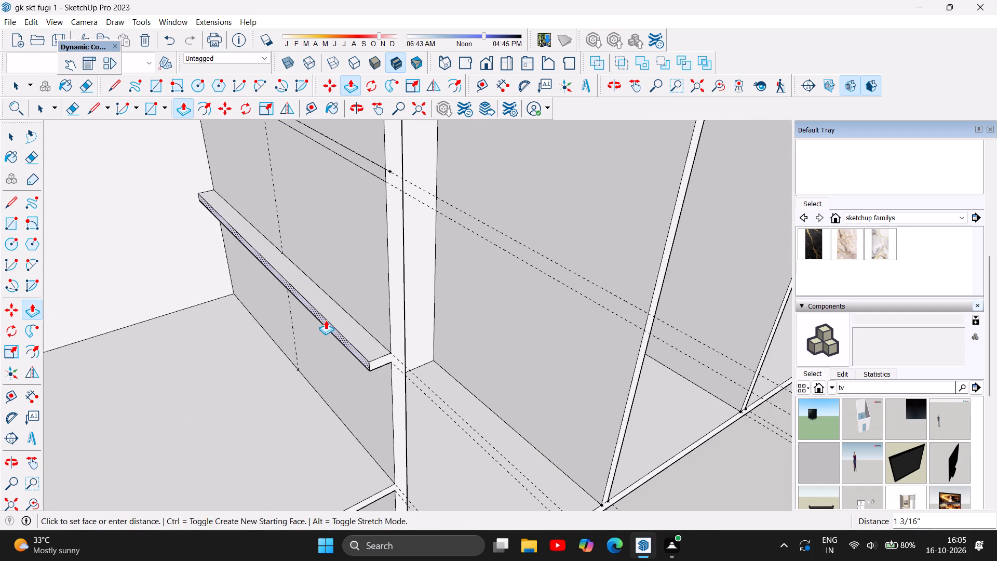
{"action": "scroll", "coordinate": [326, 320], "scroll_direction": "down", "scroll_amount": 9}
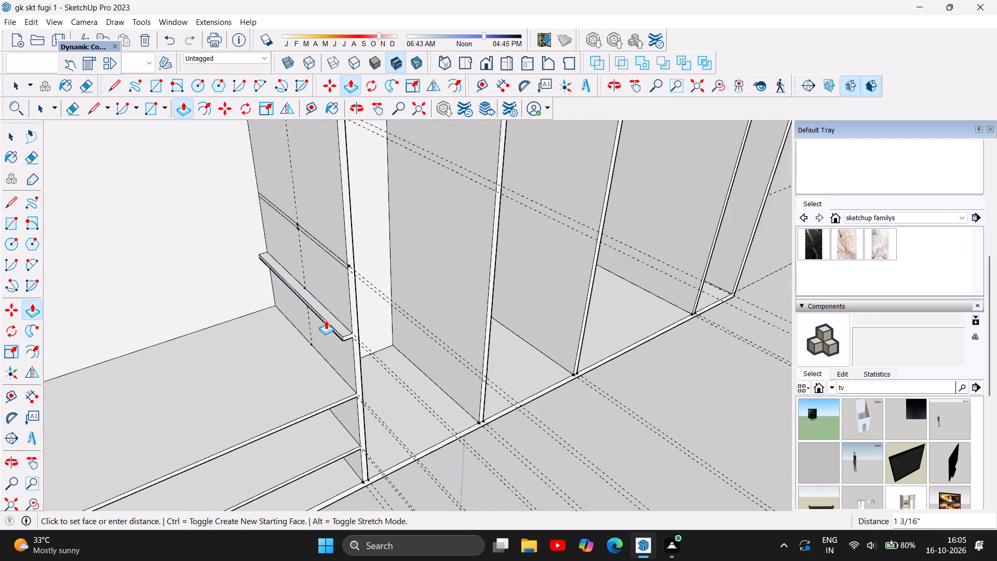
{"action": "scroll", "coordinate": [276, 339], "scroll_direction": "down", "scroll_amount": 9}
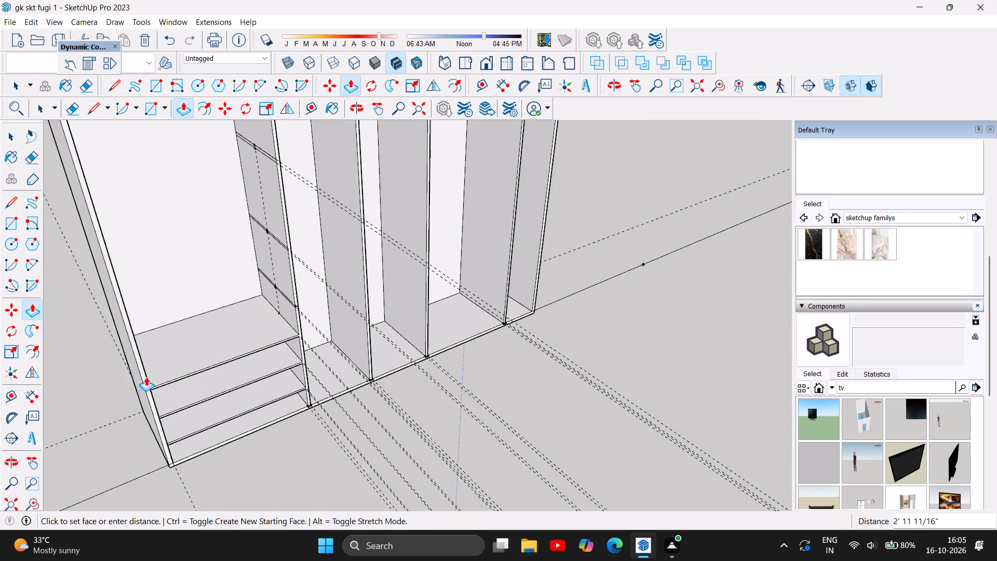
{"action": "left_click", "coordinate": [146, 377]}
Push/Pull the fourth shelf profile from the bottom 3' across the wide end compartment to the outer side panel.
{"action": "scroll", "coordinate": [280, 288], "scroll_direction": "up", "scroll_amount": 7}
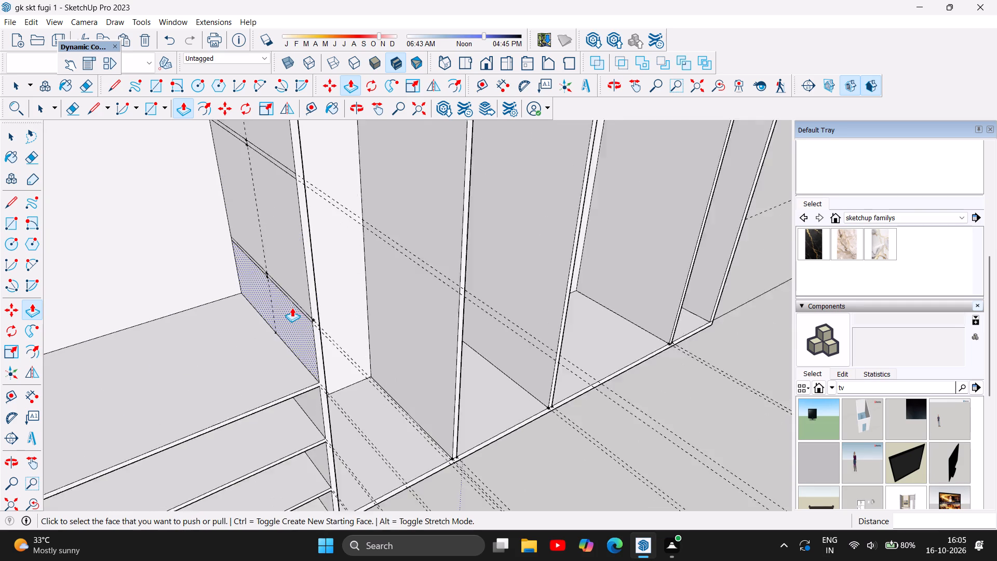
{"action": "scroll", "coordinate": [292, 308], "scroll_direction": "up", "scroll_amount": 13}
{"action": "left_click", "coordinate": [311, 309]}
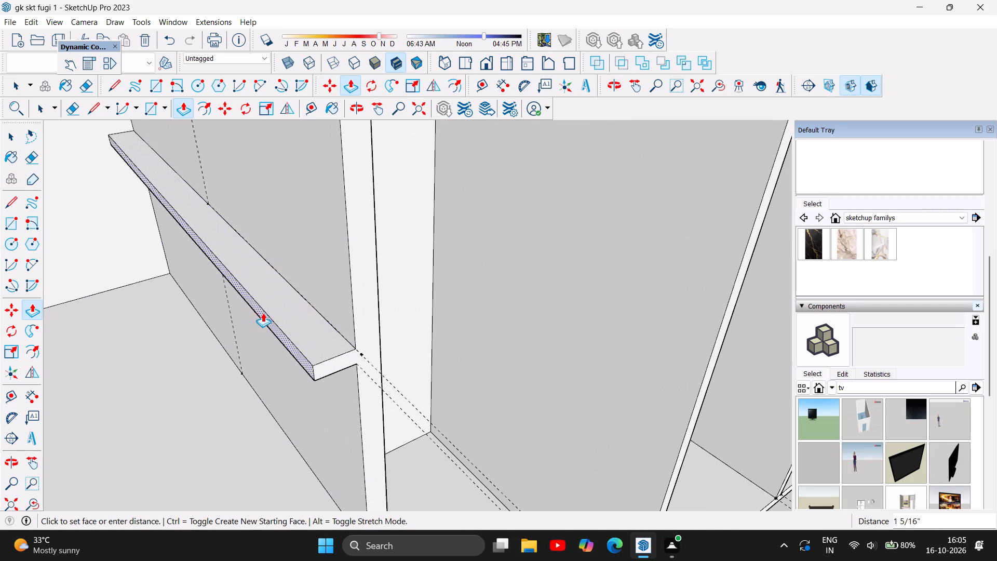
{"action": "scroll", "coordinate": [263, 313], "scroll_direction": "down", "scroll_amount": 13}
{"action": "scroll", "coordinate": [219, 320], "scroll_direction": "down", "scroll_amount": 6}
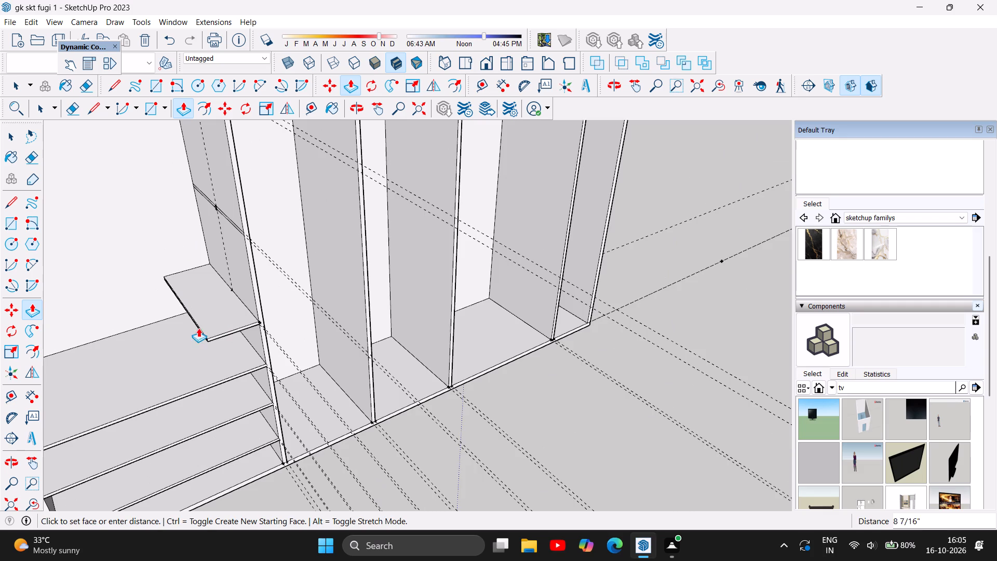
{"action": "scroll", "coordinate": [180, 339], "scroll_direction": "down", "scroll_amount": 6}
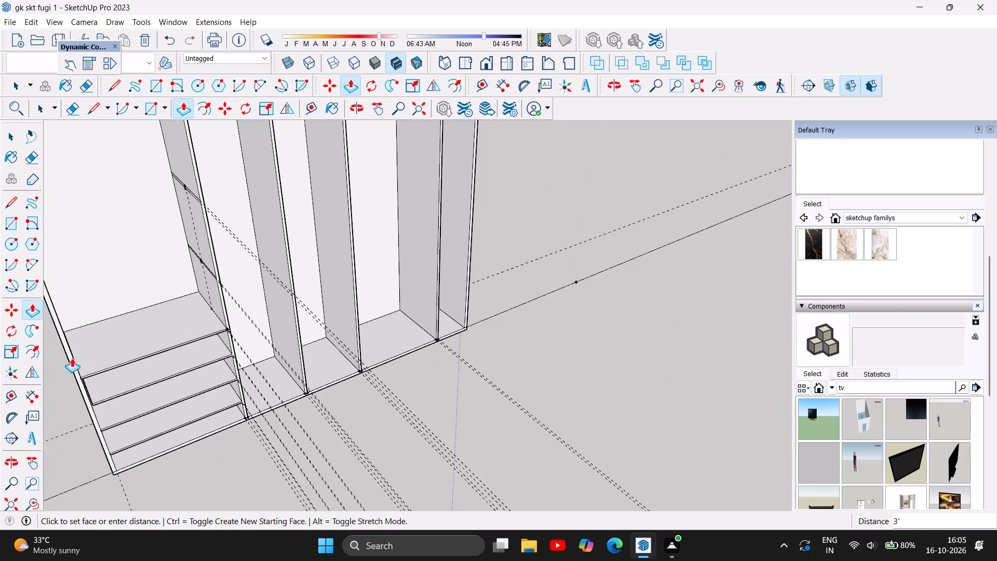
{"action": "left_click", "coordinate": [72, 358]}
Push/Pull the second-highest shelf profile 3' across the wide end compartment to the cabinet's outer side panel.
{"action": "scroll", "coordinate": [136, 428], "scroll_direction": "up", "scroll_amount": 3}
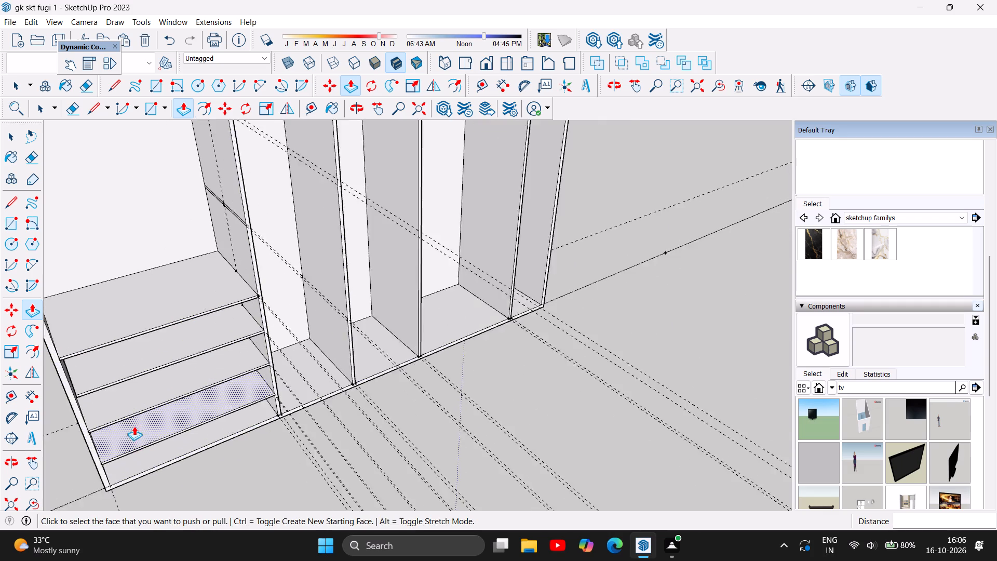
{"action": "scroll", "coordinate": [134, 426], "scroll_direction": "up", "scroll_amount": 6}
{"action": "scroll", "coordinate": [362, 409], "scroll_direction": "down", "scroll_amount": 5}
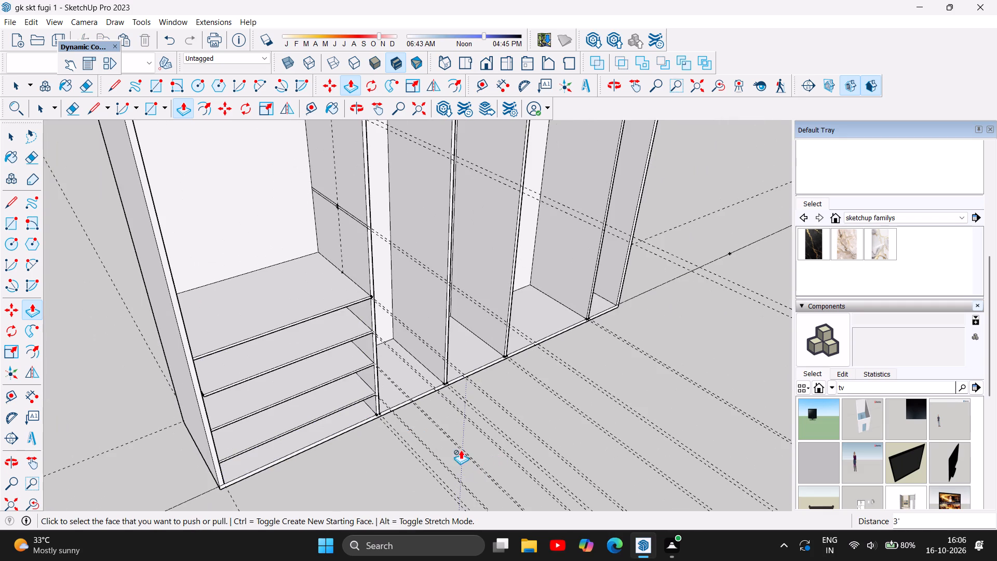
{"action": "scroll", "coordinate": [503, 421], "scroll_direction": "down", "scroll_amount": 2}
{"action": "scroll", "coordinate": [364, 236], "scroll_direction": "up", "scroll_amount": 3}
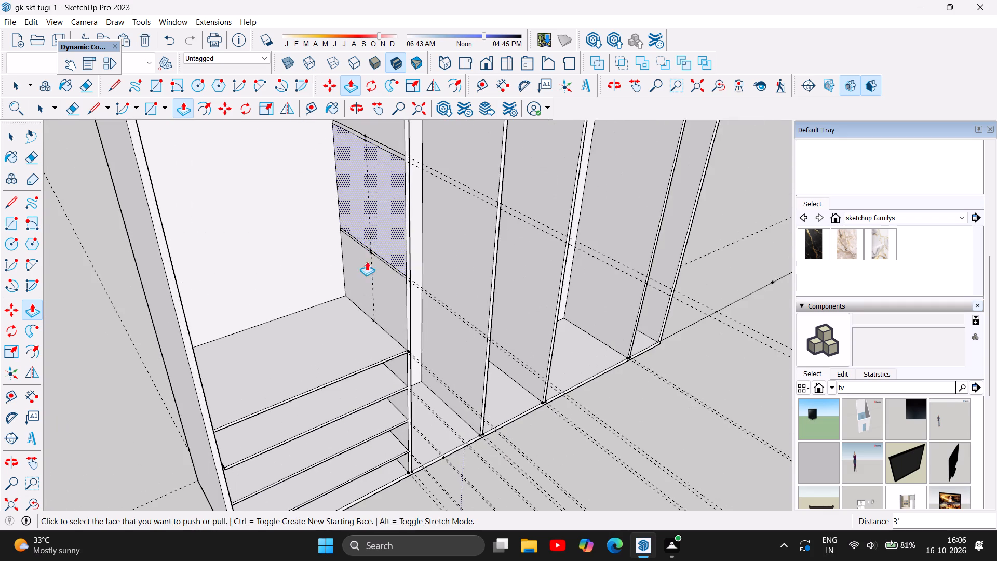
{"action": "scroll", "coordinate": [375, 259], "scroll_direction": "up", "scroll_amount": 11}
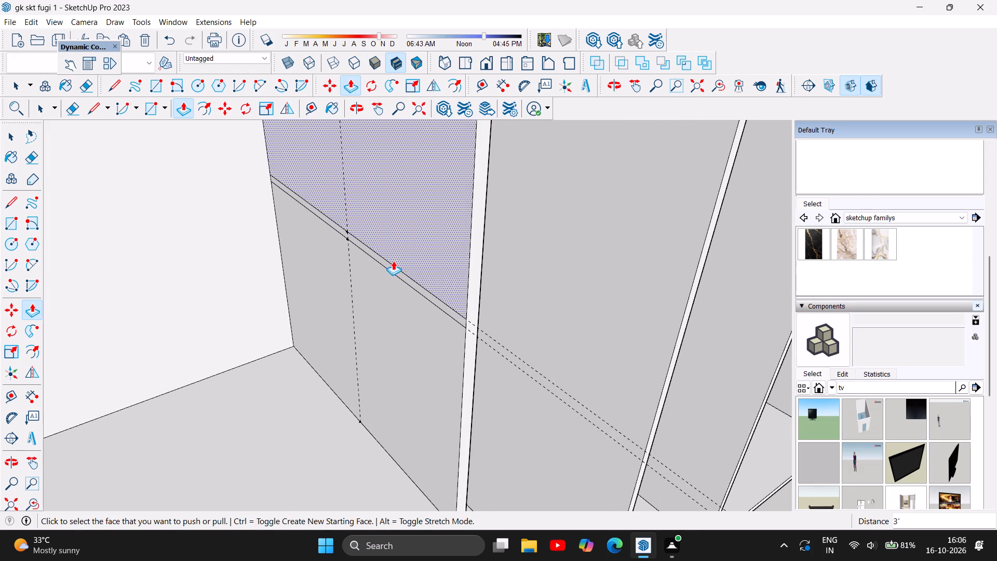
{"action": "left_click", "coordinate": [389, 263]}
{"action": "scroll", "coordinate": [385, 265], "scroll_direction": "down", "scroll_amount": 7}
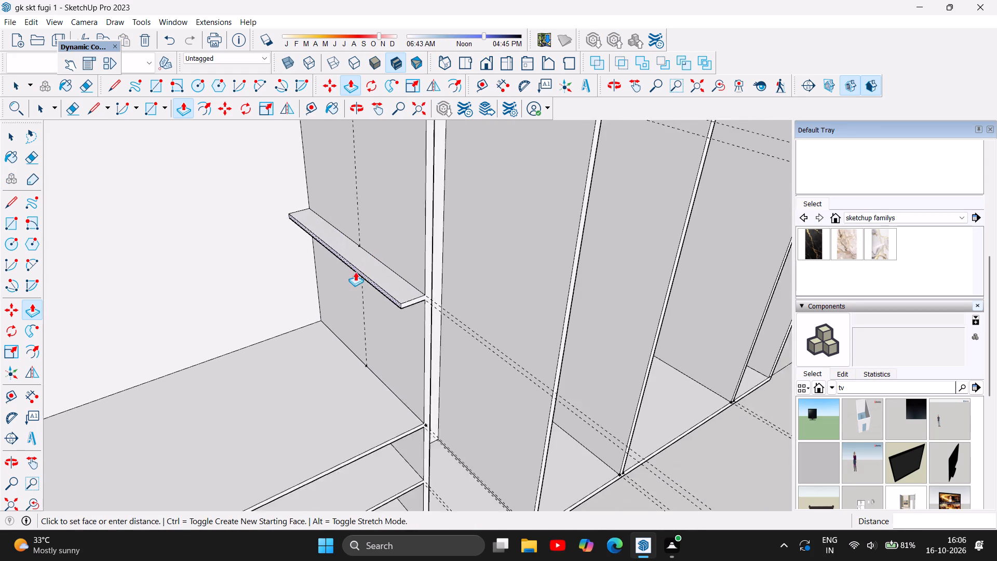
{"action": "scroll", "coordinate": [355, 272], "scroll_direction": "down", "scroll_amount": 8}
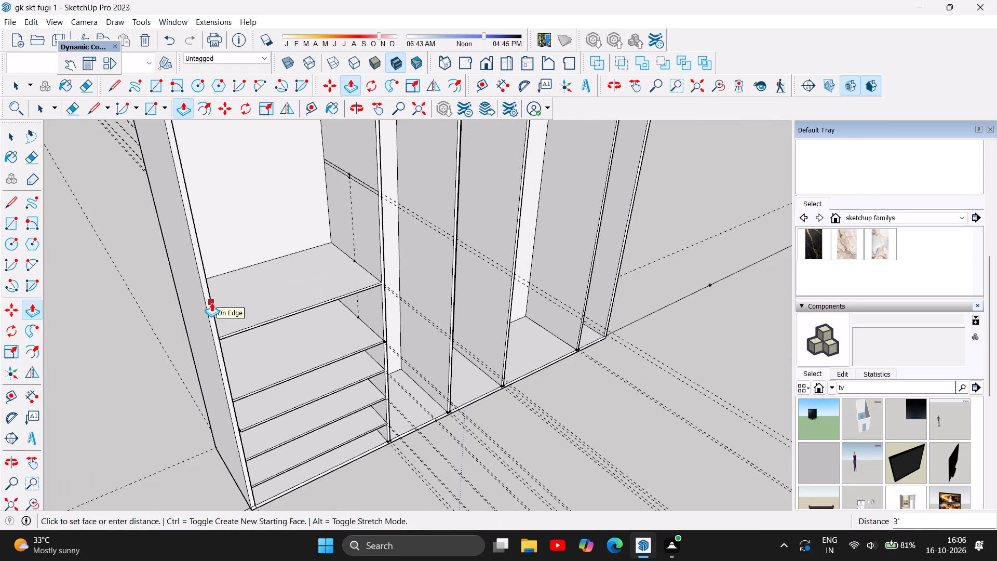
{"action": "left_click", "coordinate": [211, 302]}
Push/Pull the topmost shelf profile 3' across the wide end compartment to the cabinet's outer side panel.
{"action": "scroll", "coordinate": [427, 432], "scroll_direction": "down", "scroll_amount": 4}
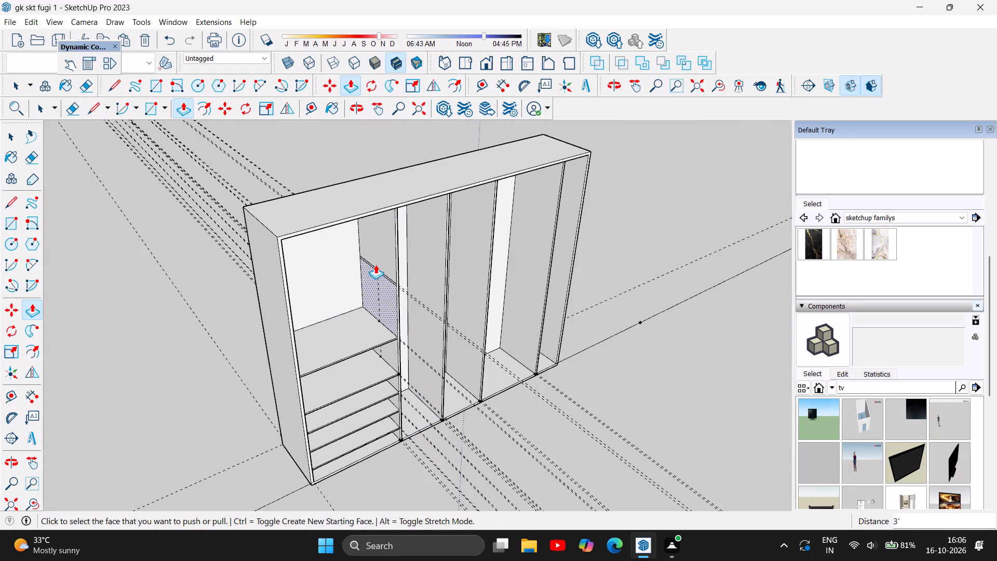
{"action": "scroll", "coordinate": [375, 264], "scroll_direction": "up", "scroll_amount": 10}
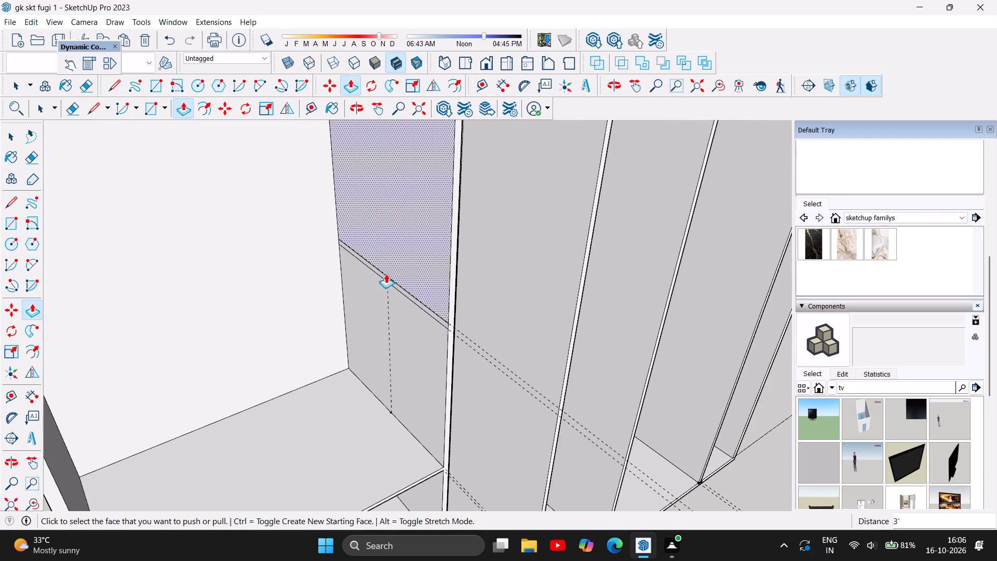
{"action": "scroll", "coordinate": [416, 299], "scroll_direction": "up", "scroll_amount": 4}
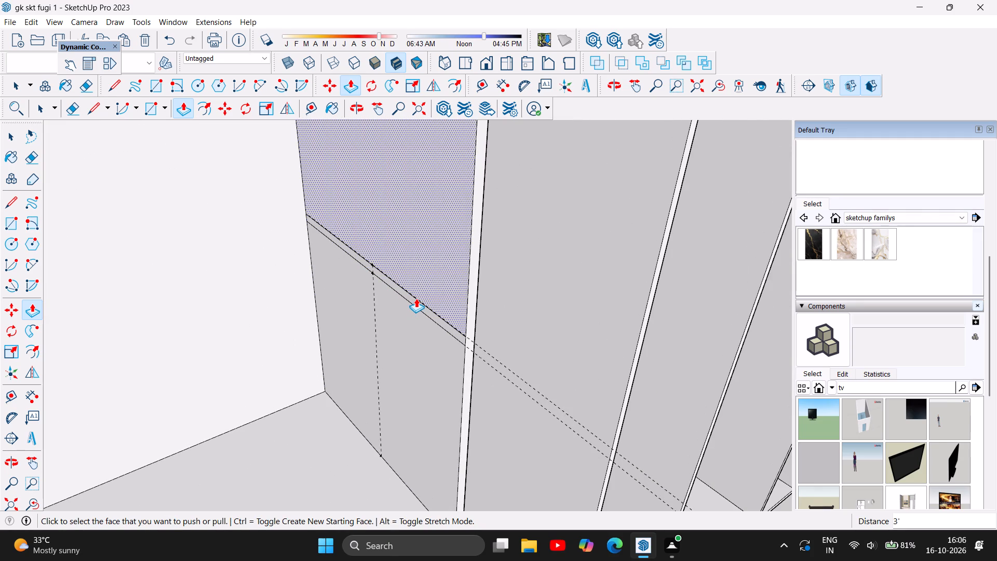
{"action": "left_click", "coordinate": [412, 301]}
{"action": "scroll", "coordinate": [366, 310], "scroll_direction": "down", "scroll_amount": 6}
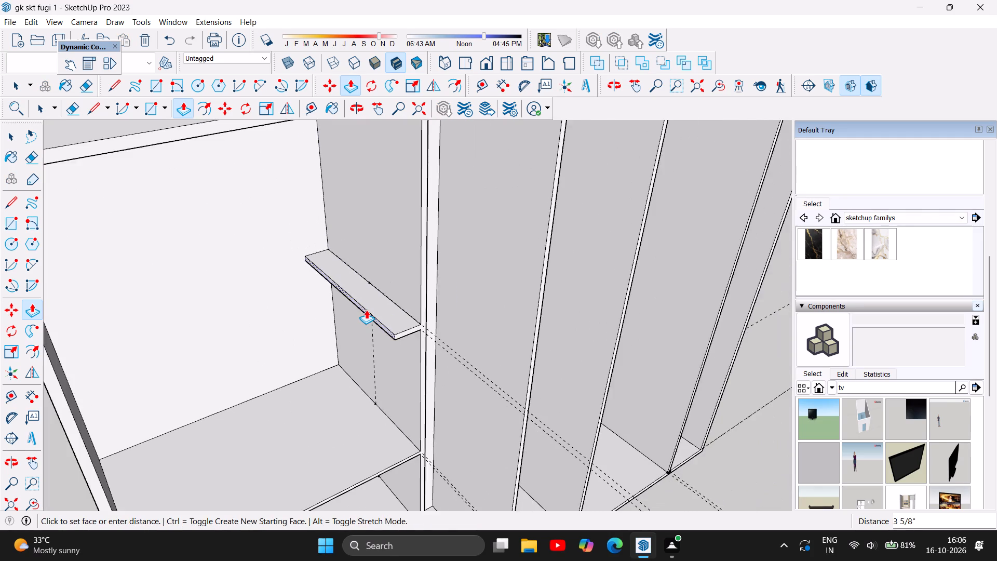
{"action": "scroll", "coordinate": [366, 310], "scroll_direction": "down", "scroll_amount": 7}
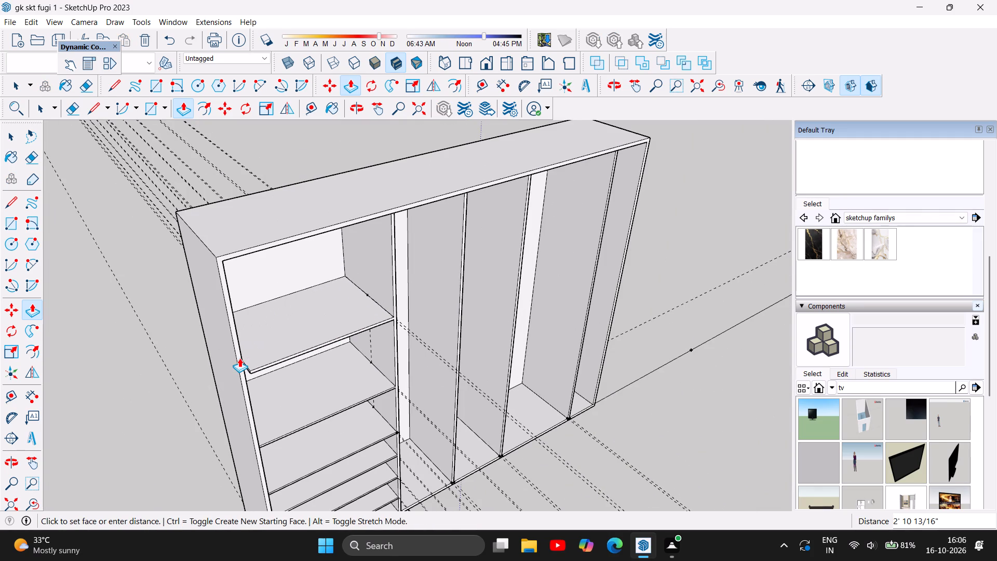
{"action": "double_click", "coordinate": [234, 362]}
Examine the wardrobe's shelves and vertical compartments from the front, from below and from both sides.
{"action": "scroll", "coordinate": [95, 355], "scroll_direction": "down", "scroll_amount": 3}
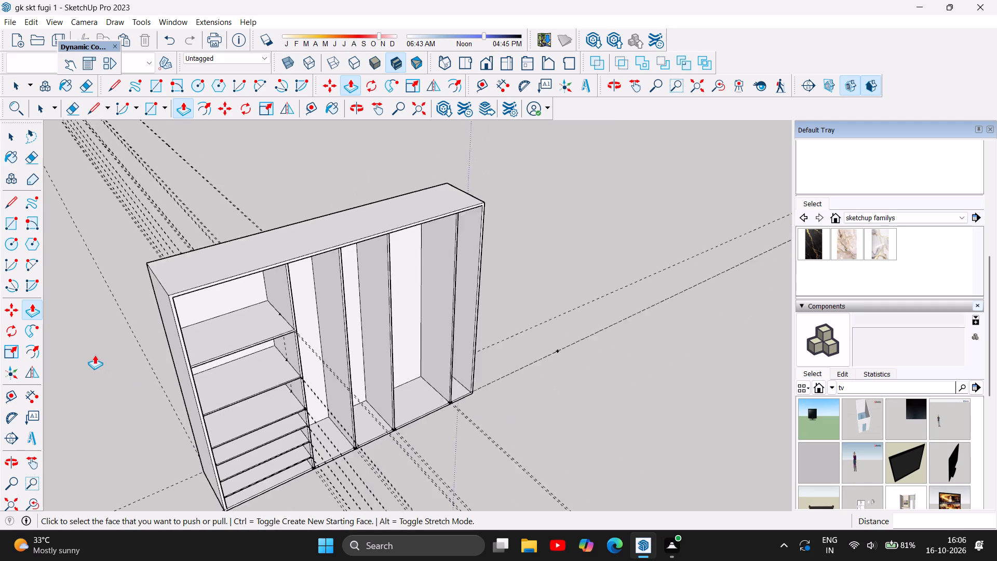
{"action": "scroll", "coordinate": [95, 355], "scroll_direction": "down", "scroll_amount": 2}
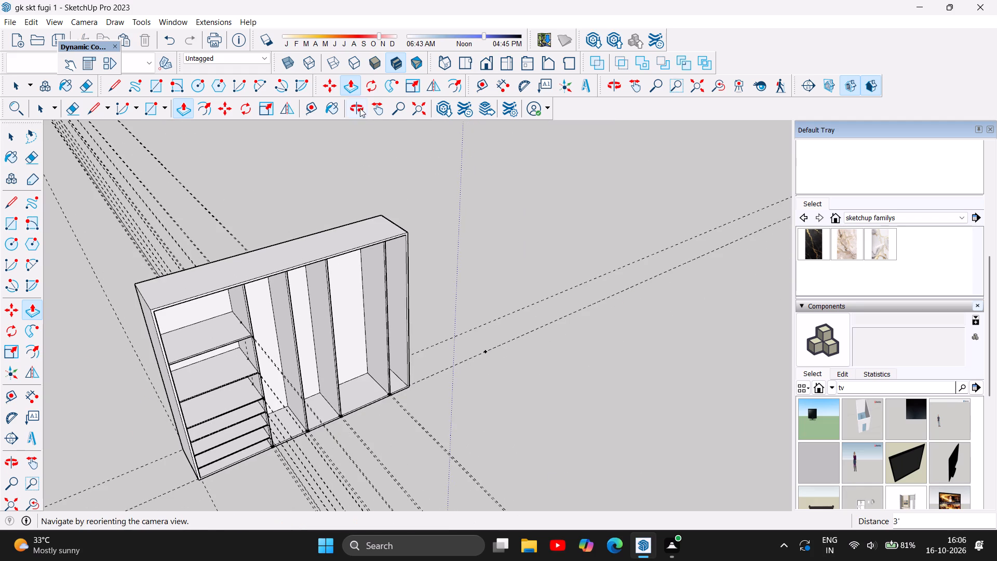
{"action": "left_click", "coordinate": [360, 108]}
{"action": "left_click_drag", "start_coordinate": [577, 432], "coordinate": [486, 283]}
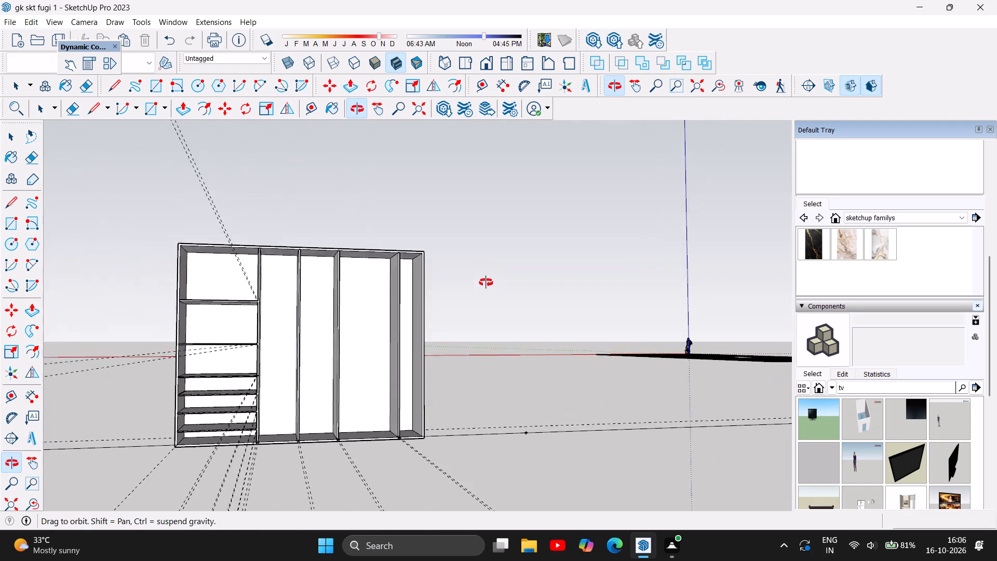
{"action": "left_click_drag", "start_coordinate": [486, 283], "coordinate": [524, 257]}
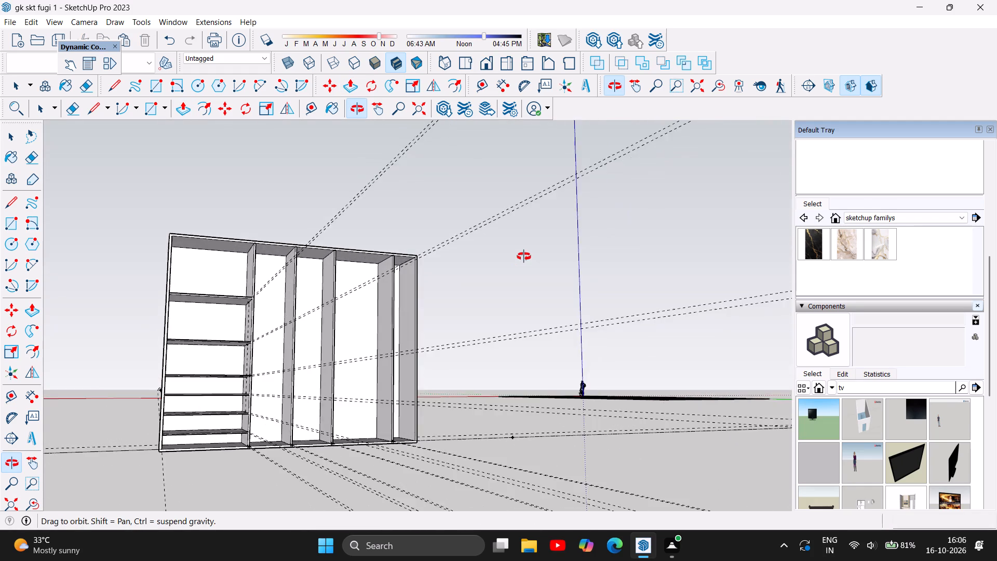
{"action": "left_click_drag", "start_coordinate": [524, 257], "coordinate": [641, 315]}
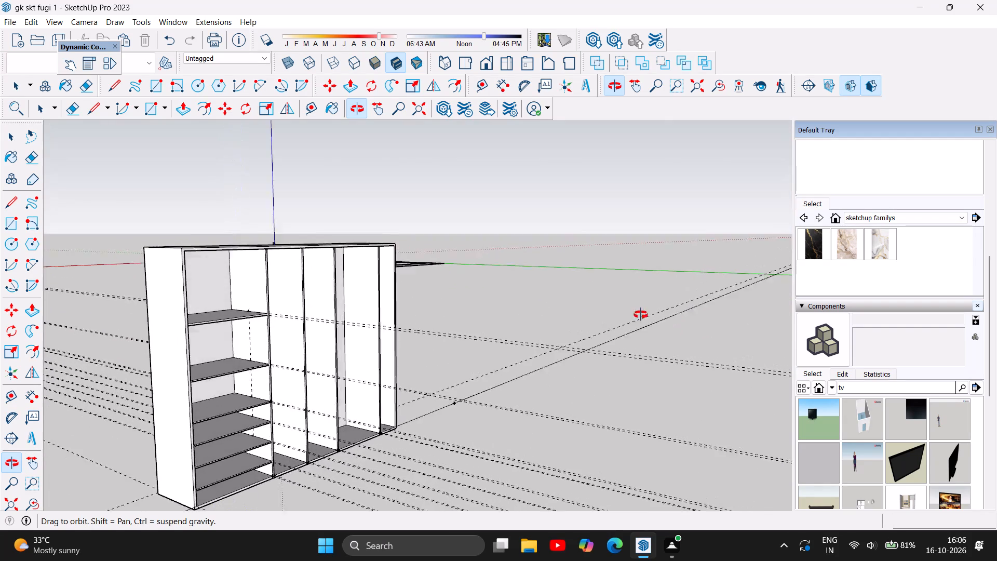
{"action": "left_click_drag", "start_coordinate": [641, 315], "coordinate": [313, 298]}
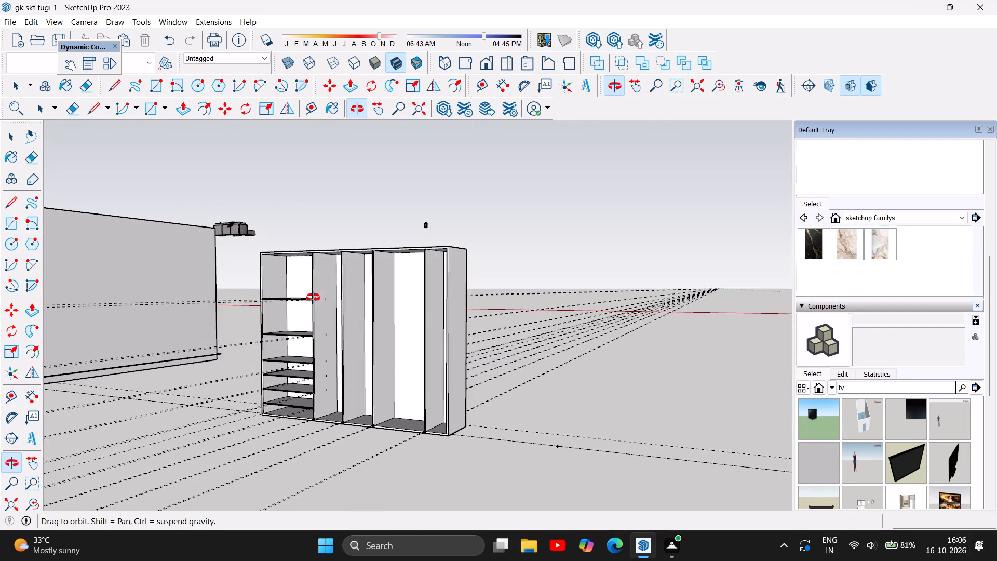
{"action": "left_click_drag", "start_coordinate": [313, 298], "coordinate": [319, 305]}
{"action": "scroll", "coordinate": [334, 321], "scroll_direction": "up", "scroll_amount": 8}
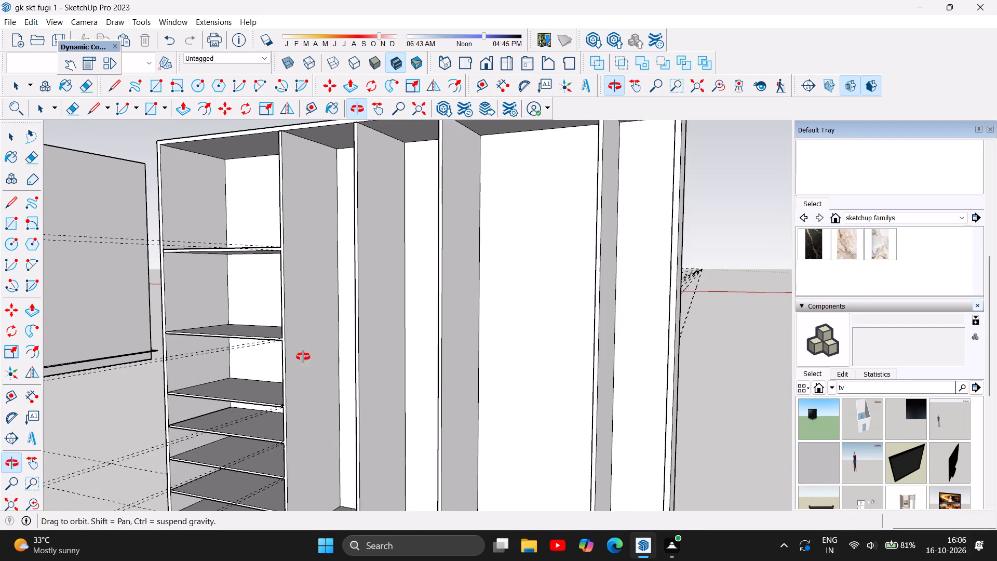
{"action": "left_click_drag", "start_coordinate": [269, 385], "coordinate": [536, 443]}
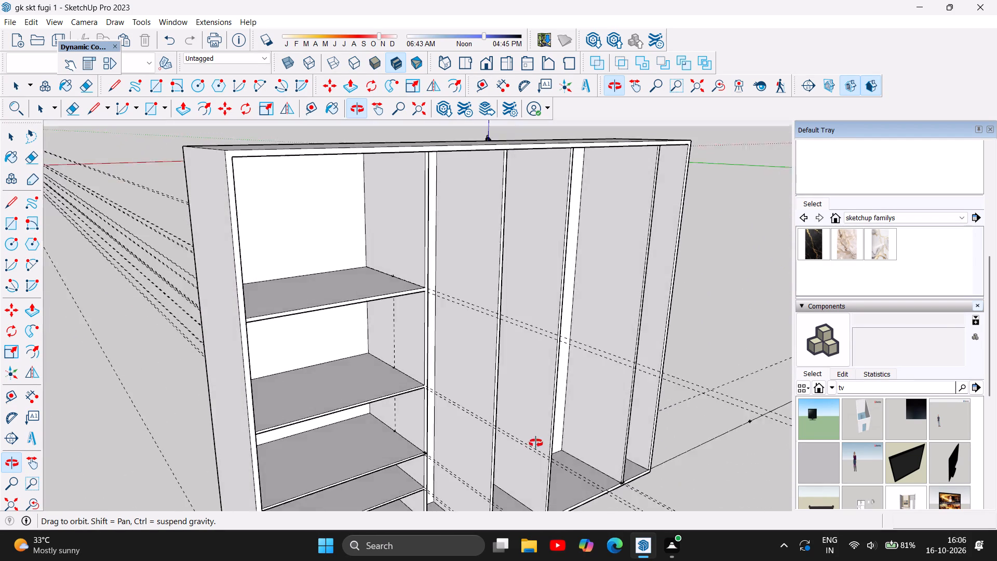
{"action": "left_click_drag", "start_coordinate": [536, 443], "coordinate": [583, 449]}
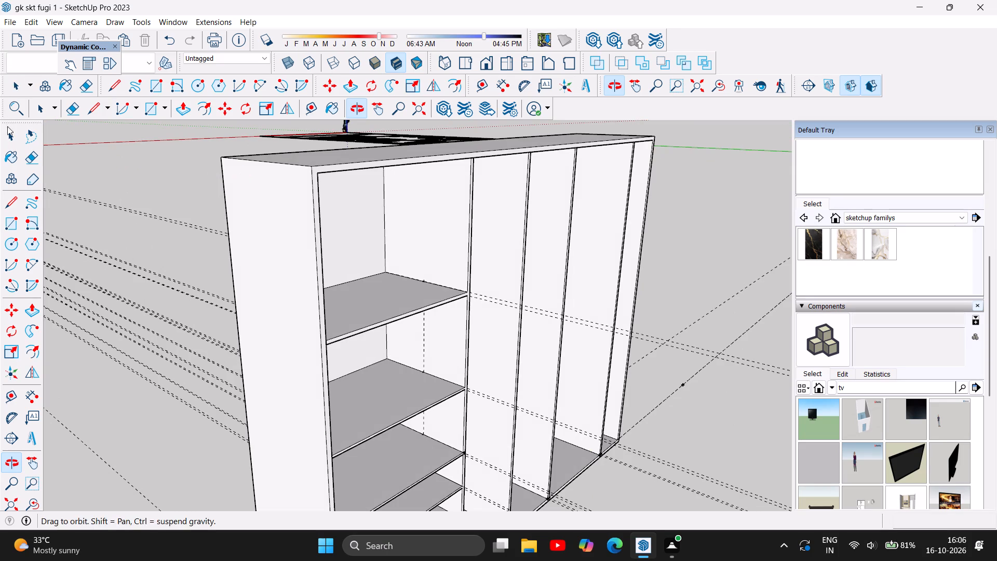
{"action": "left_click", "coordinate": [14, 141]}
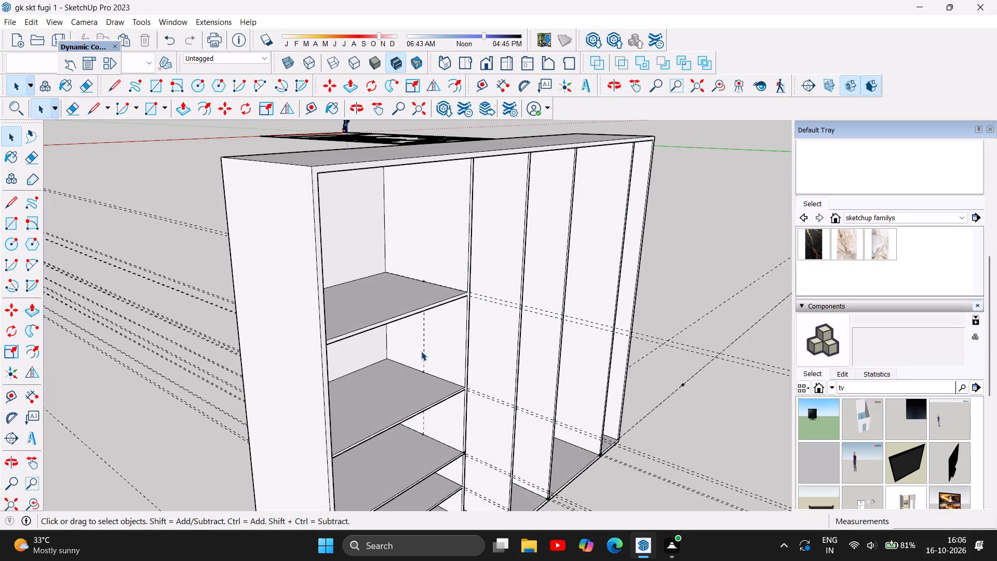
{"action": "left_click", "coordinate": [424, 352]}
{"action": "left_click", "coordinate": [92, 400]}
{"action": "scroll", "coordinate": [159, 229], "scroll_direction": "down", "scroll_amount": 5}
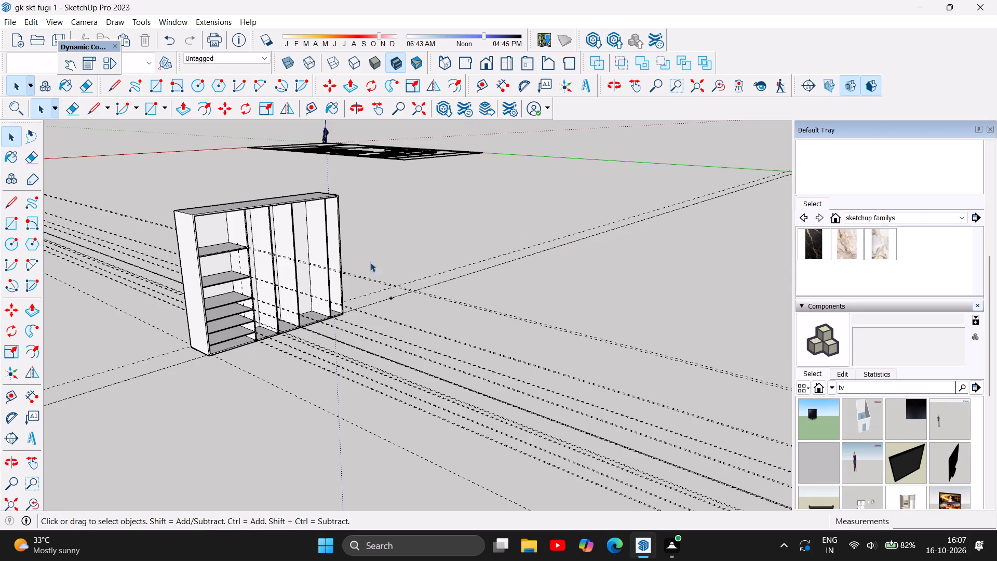
Examine the shelf compartment and the vertical partitions from the wardrobe's open front, up close and as a whole.
{"action": "scroll", "coordinate": [376, 262], "scroll_direction": "up", "scroll_amount": 4}
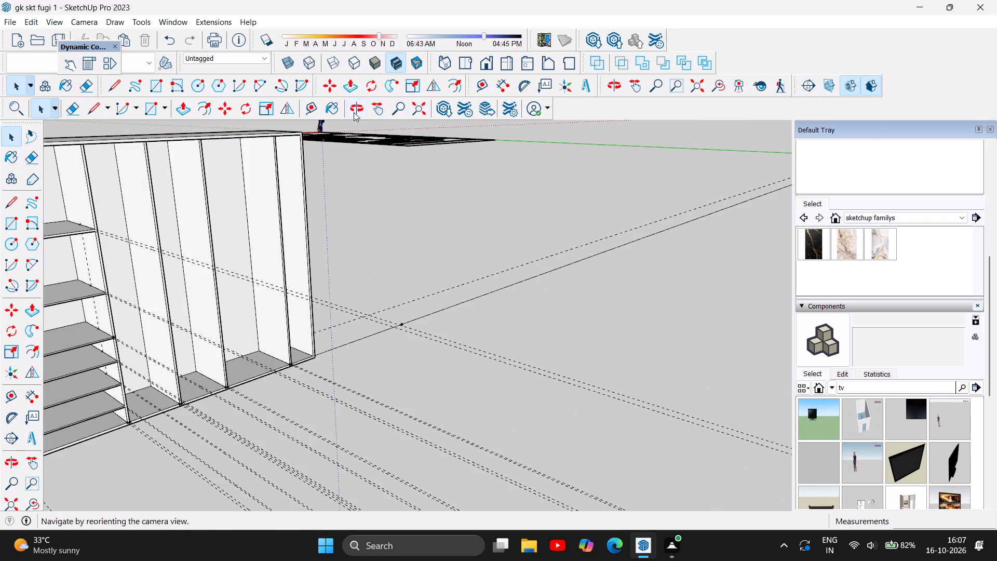
{"action": "left_click", "coordinate": [354, 112]}
{"action": "left_click_drag", "start_coordinate": [435, 378], "coordinate": [339, 378]}
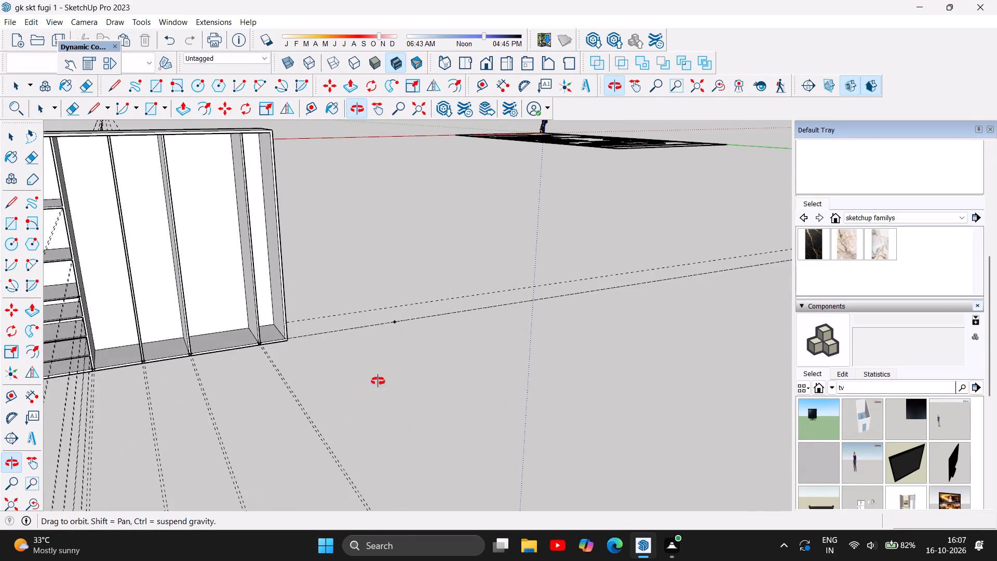
{"action": "scroll", "coordinate": [508, 366], "scroll_direction": "down", "scroll_amount": 5}
{"action": "scroll", "coordinate": [226, 331], "scroll_direction": "up", "scroll_amount": 6}
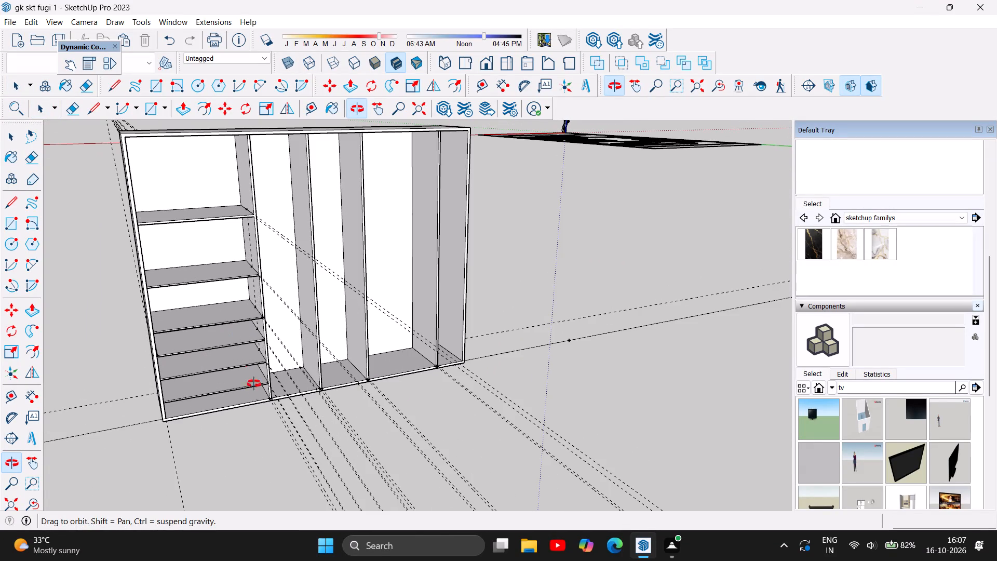
{"action": "left_click_drag", "start_coordinate": [264, 446], "coordinate": [214, 433]}
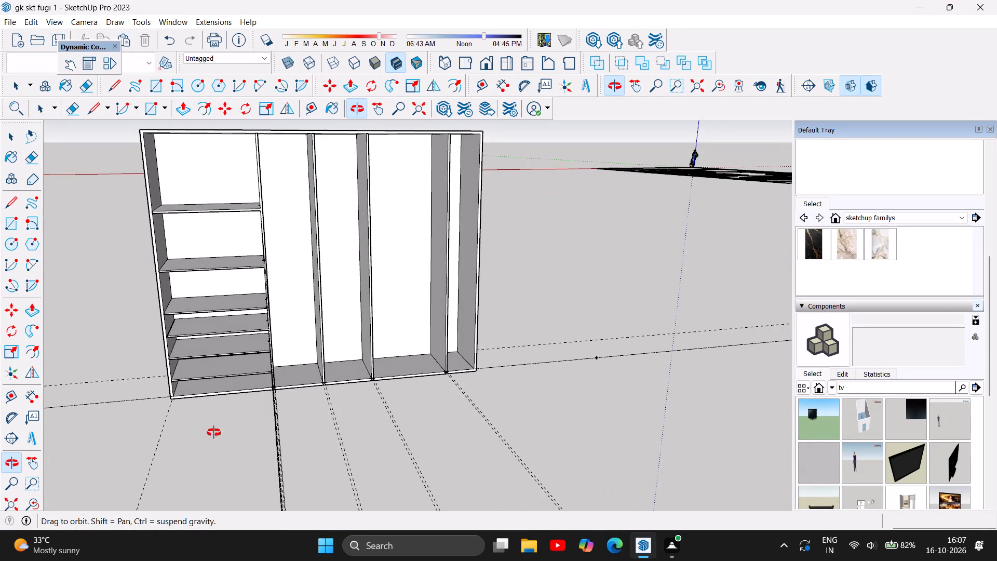
{"action": "left_click_drag", "start_coordinate": [214, 433], "coordinate": [214, 433]}
{"action": "scroll", "coordinate": [195, 235], "scroll_direction": "up", "scroll_amount": 5}
{"action": "scroll", "coordinate": [202, 298], "scroll_direction": "up", "scroll_amount": 4}
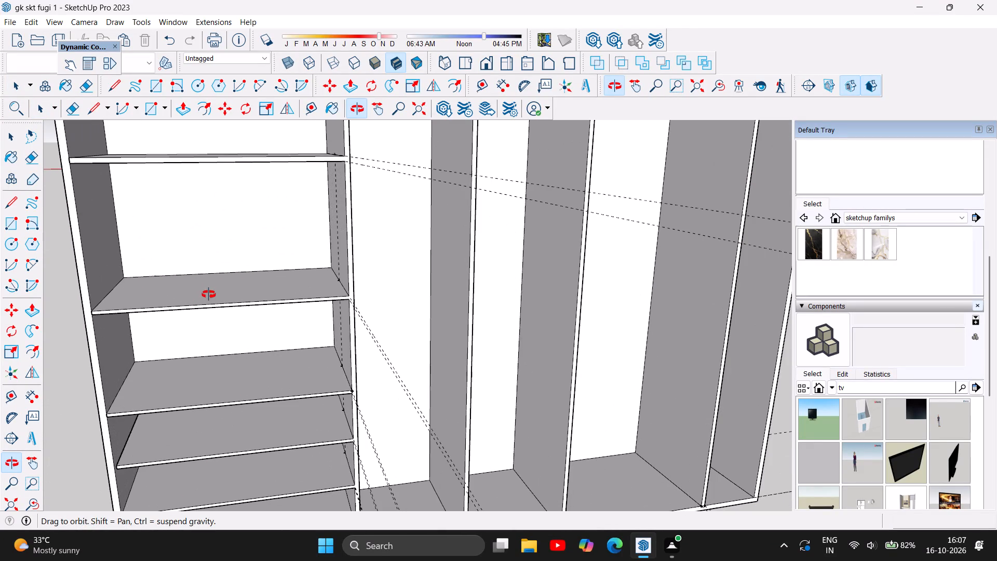
{"action": "scroll", "coordinate": [224, 268], "scroll_direction": "up", "scroll_amount": 1}
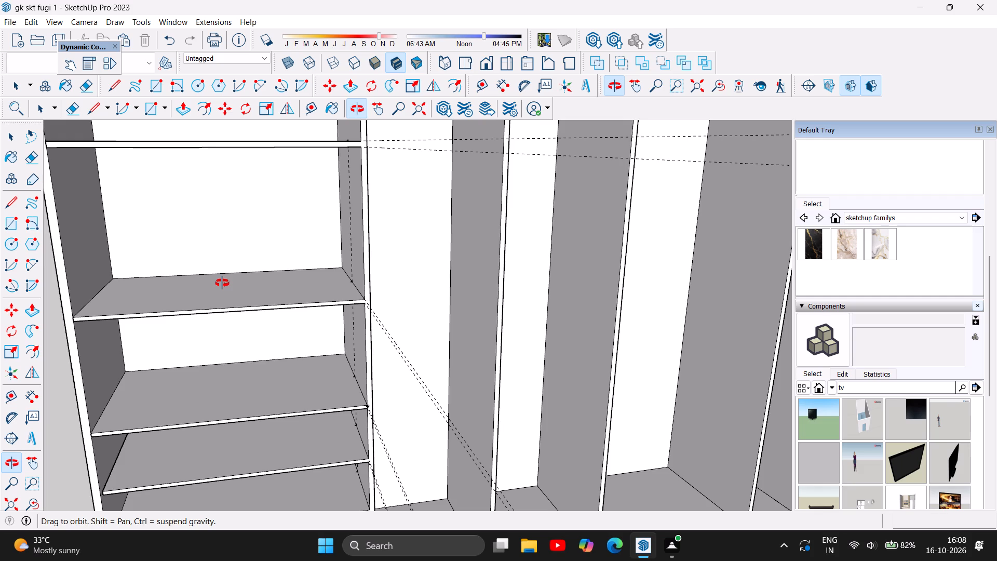
{"action": "scroll", "coordinate": [222, 283], "scroll_direction": "down", "scroll_amount": 3}
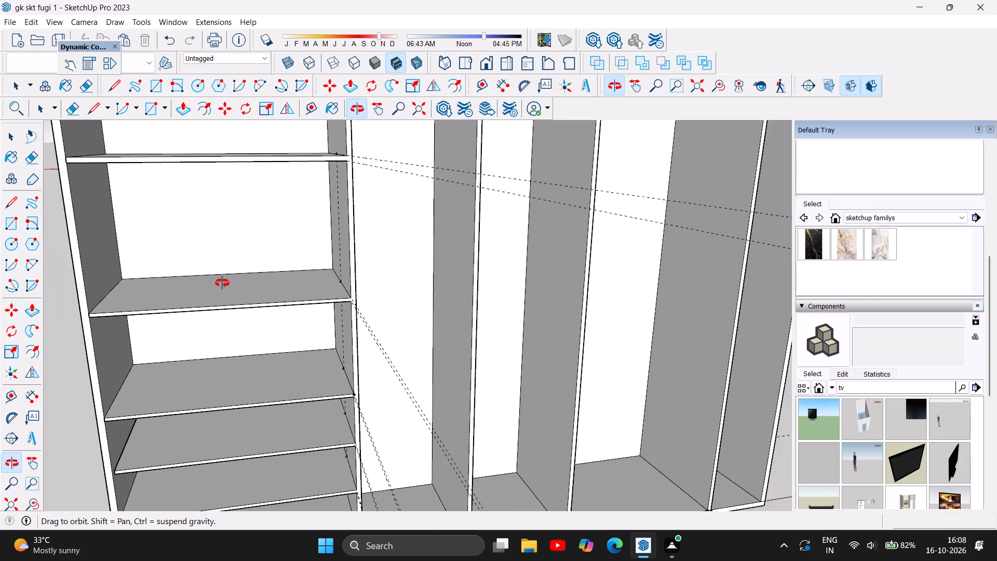
{"action": "scroll", "coordinate": [222, 283], "scroll_direction": "down", "scroll_amount": 4}
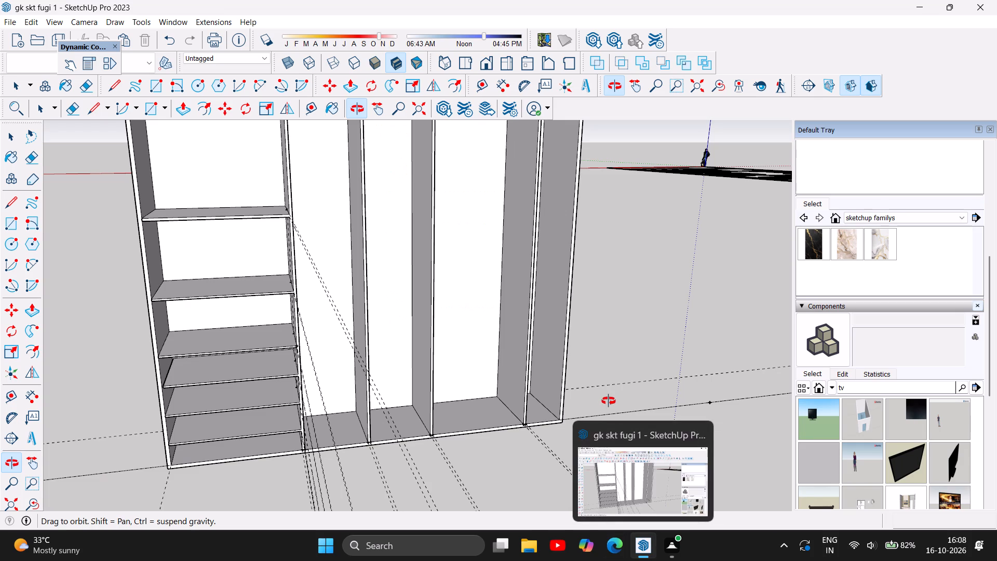
{"action": "scroll", "coordinate": [614, 367], "scroll_direction": "down", "scroll_amount": 2}
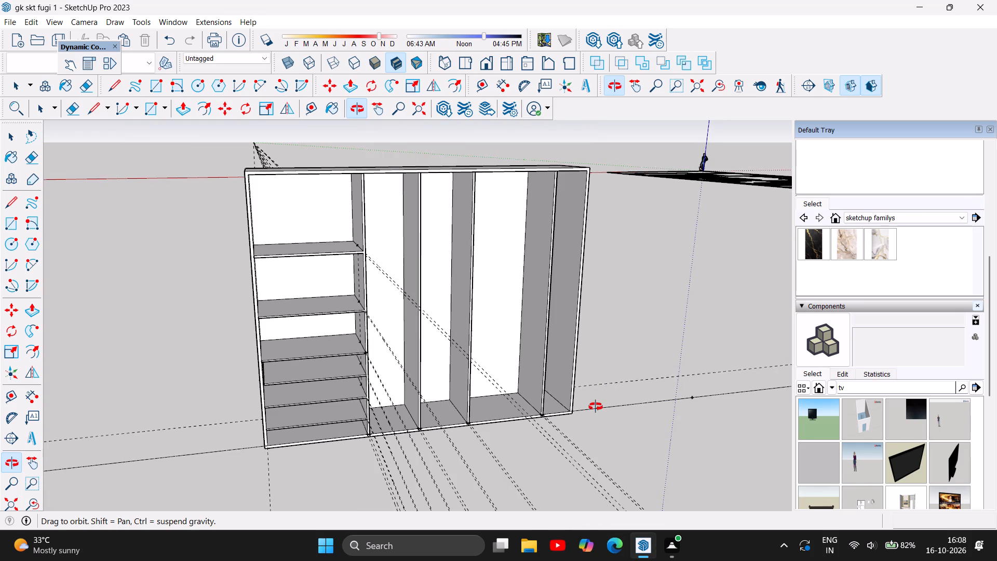
{"action": "scroll", "coordinate": [596, 407], "scroll_direction": "down", "scroll_amount": 4}
{"action": "scroll", "coordinate": [720, 364], "scroll_direction": "up", "scroll_amount": 3}
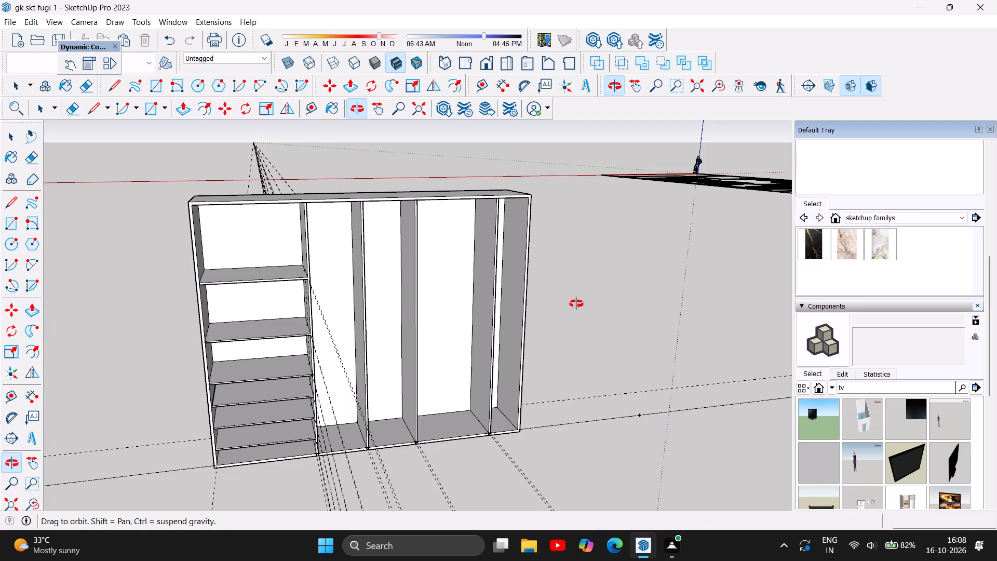
{"action": "scroll", "coordinate": [535, 383], "scroll_direction": "down", "scroll_amount": 5}
{"action": "scroll", "coordinate": [584, 403], "scroll_direction": "up", "scroll_amount": 5}
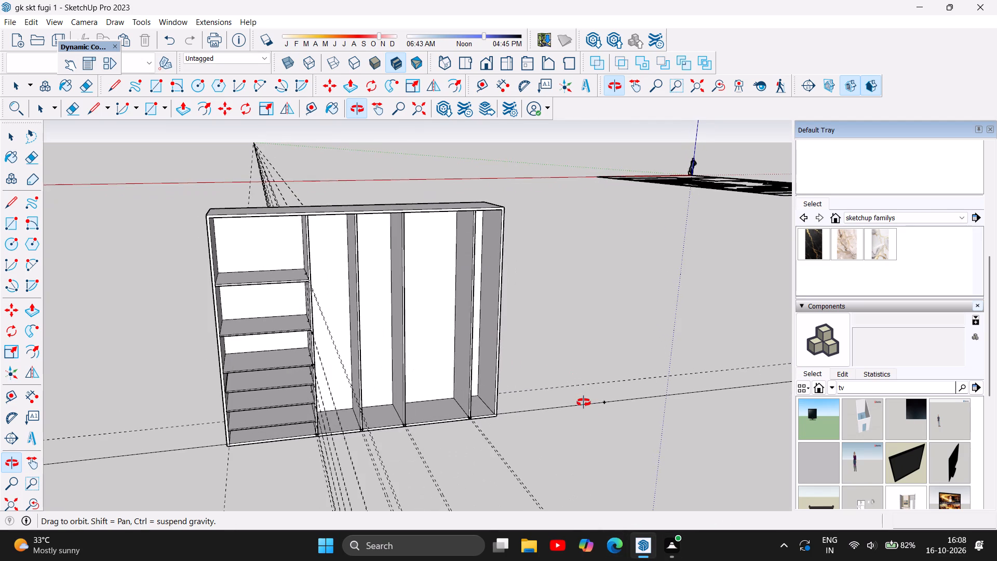
{"action": "scroll", "coordinate": [578, 404], "scroll_direction": "down", "scroll_amount": 1}
Examine the bottom joint where the last vertical partition meets the base panel, beside the narrow end compartment.
{"action": "scroll", "coordinate": [489, 420], "scroll_direction": "up", "scroll_amount": 5}
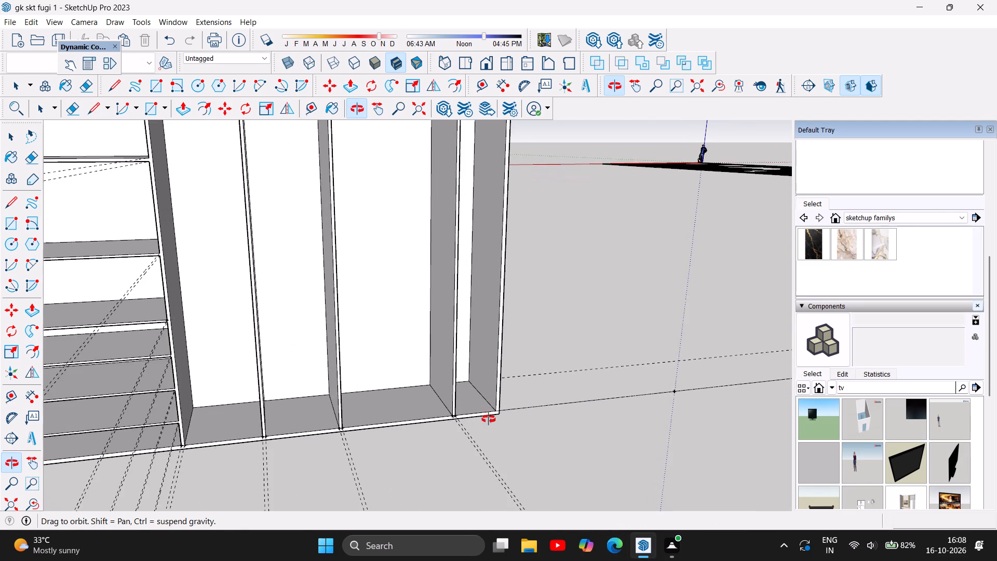
{"action": "scroll", "coordinate": [436, 418], "scroll_direction": "up", "scroll_amount": 11}
{"action": "scroll", "coordinate": [477, 403], "scroll_direction": "up", "scroll_amount": 11}
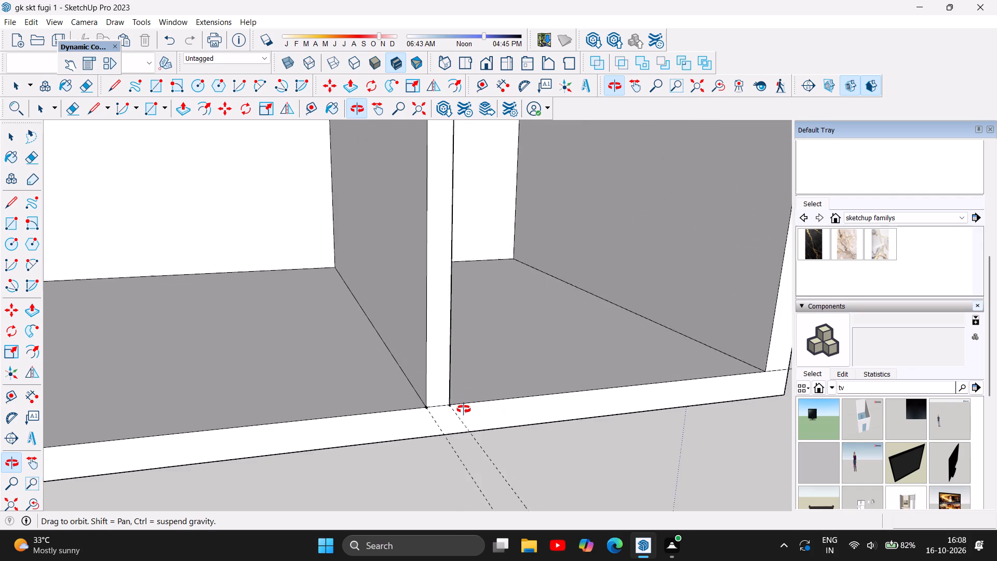
{"action": "scroll", "coordinate": [464, 409], "scroll_direction": "up", "scroll_amount": 2}
{"action": "scroll", "coordinate": [464, 409], "scroll_direction": "down", "scroll_amount": 14}
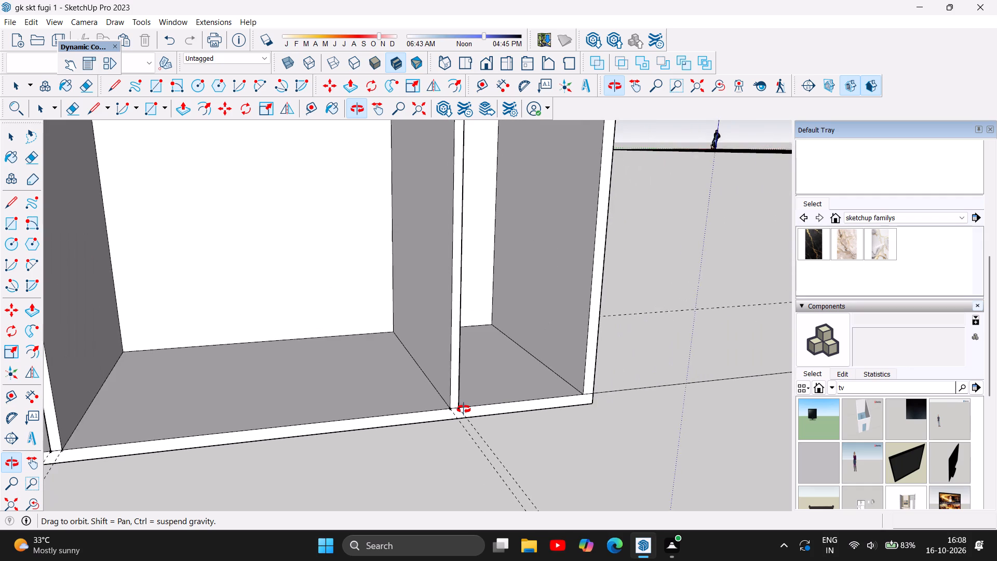
{"action": "scroll", "coordinate": [464, 409], "scroll_direction": "down", "scroll_amount": 4}
{"action": "scroll", "coordinate": [464, 409], "scroll_direction": "up", "scroll_amount": 1}
{"action": "scroll", "coordinate": [464, 409], "scroll_direction": "down", "scroll_amount": 9}
{"action": "scroll", "coordinate": [464, 409], "scroll_direction": "up", "scroll_amount": 1}
{"action": "scroll", "coordinate": [464, 409], "scroll_direction": "down", "scroll_amount": 4}
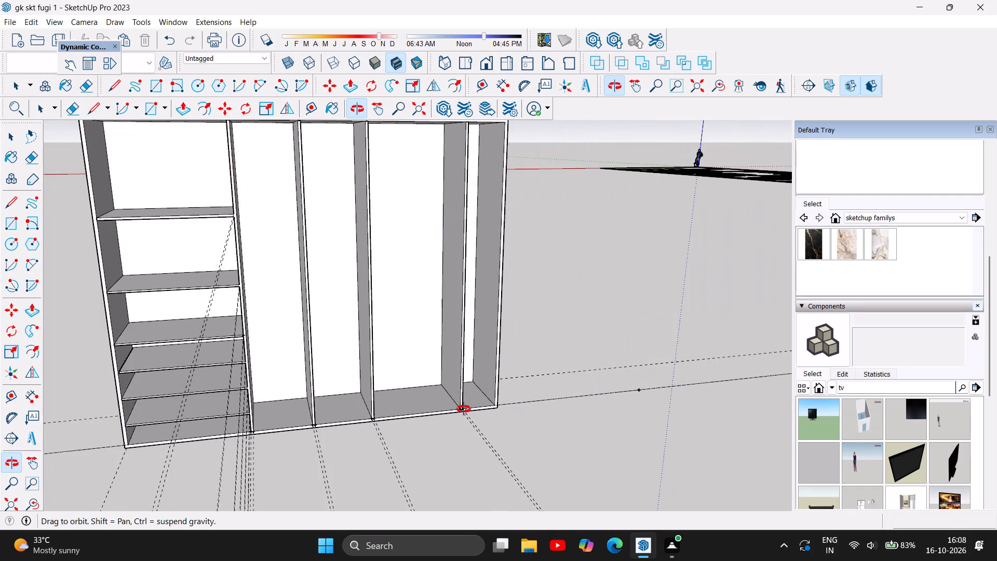
{"action": "scroll", "coordinate": [464, 409], "scroll_direction": "down", "scroll_amount": 4}
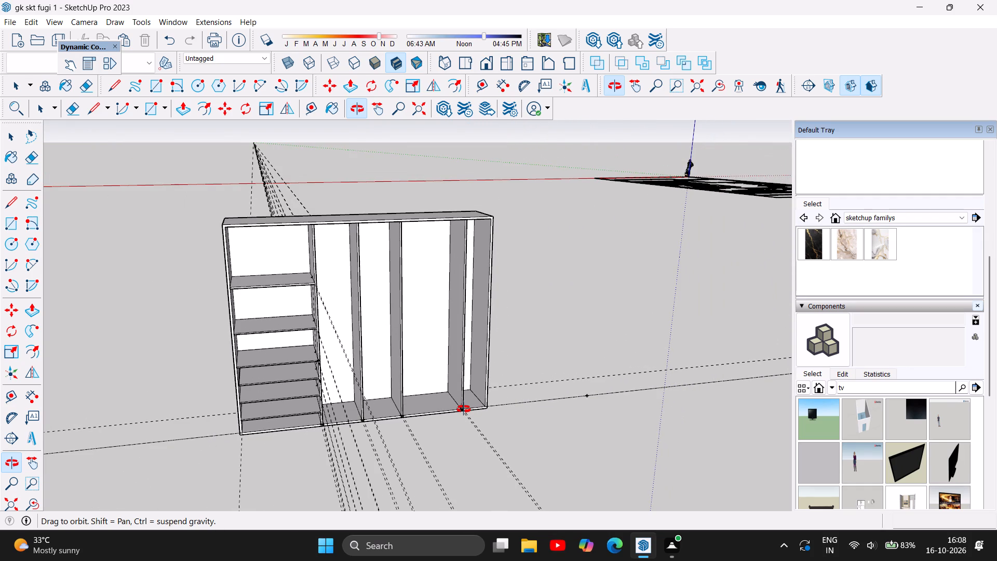
Examine the wardrobe's shelves and partitions from eye level, from above and from its narrow-compartment side.
{"action": "left_click_drag", "start_coordinate": [331, 458], "coordinate": [312, 369]}
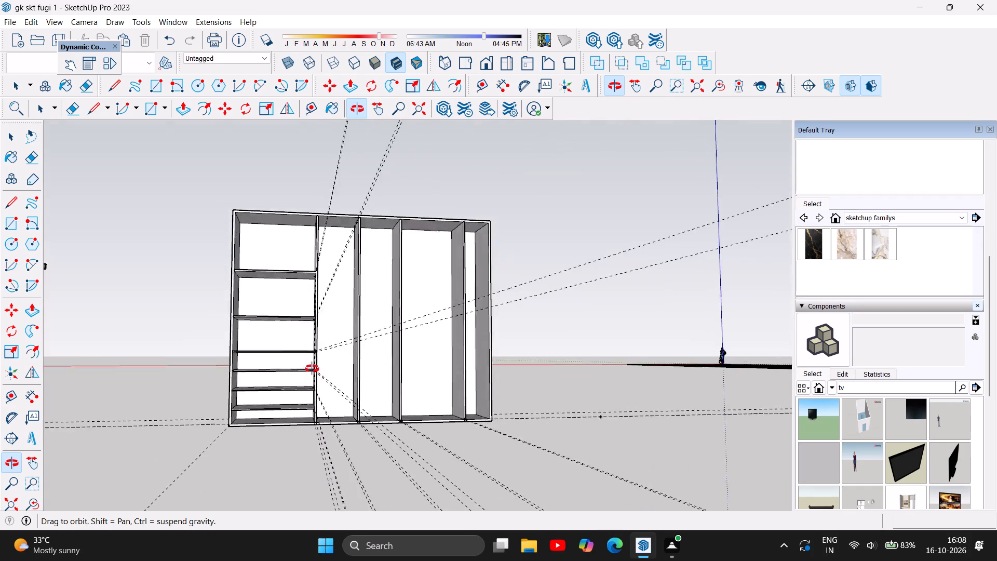
{"action": "left_click_drag", "start_coordinate": [312, 369], "coordinate": [283, 365]}
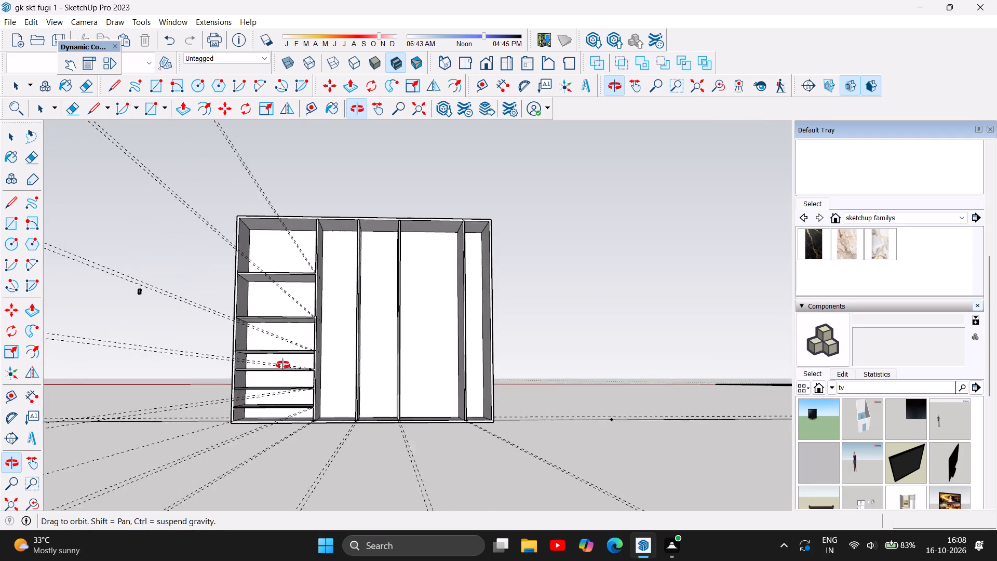
{"action": "left_click_drag", "start_coordinate": [283, 365], "coordinate": [299, 385]}
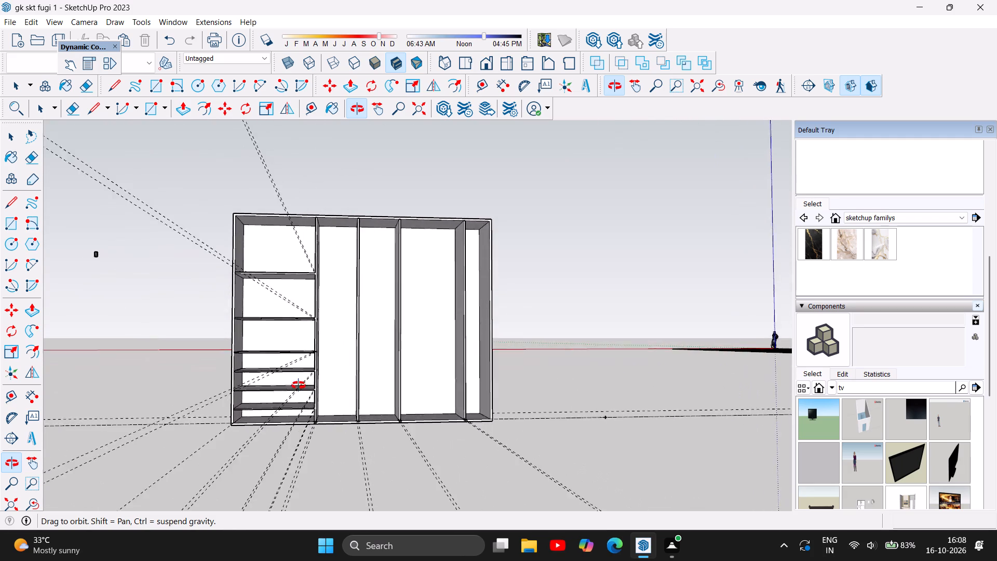
{"action": "left_click_drag", "start_coordinate": [299, 385], "coordinate": [162, 382]}
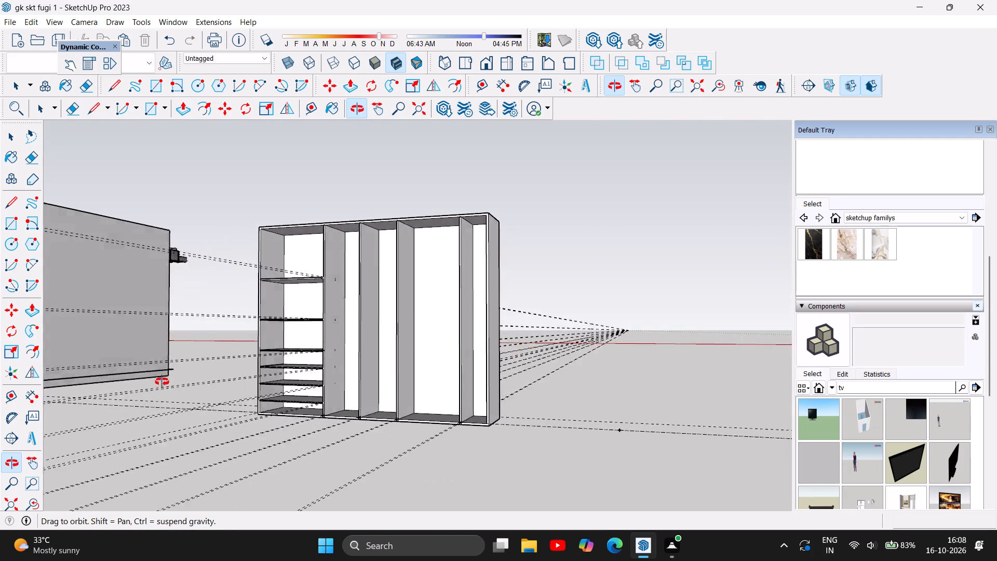
{"action": "left_click_drag", "start_coordinate": [162, 382], "coordinate": [302, 458]}
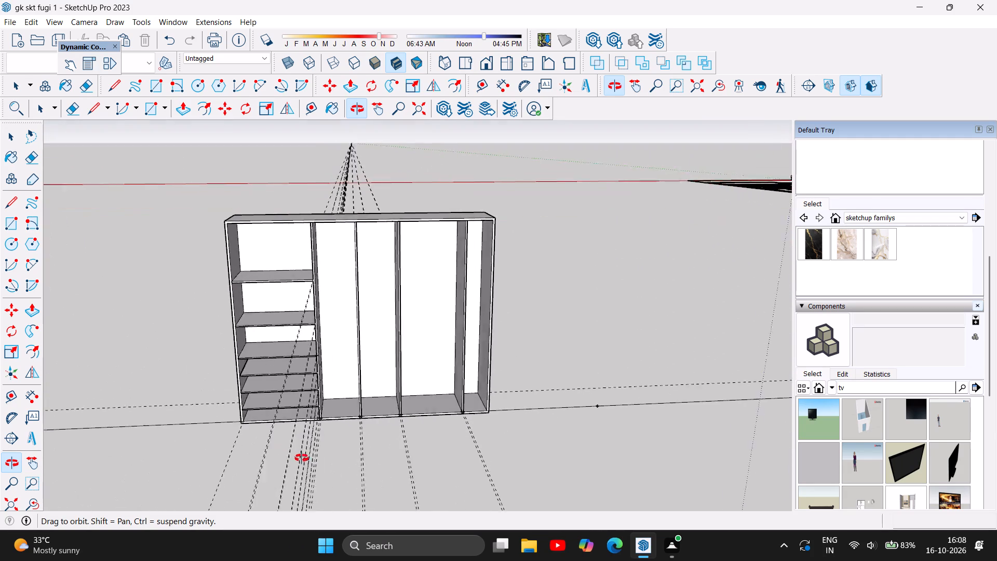
{"action": "left_click_drag", "start_coordinate": [302, 458], "coordinate": [89, 383]}
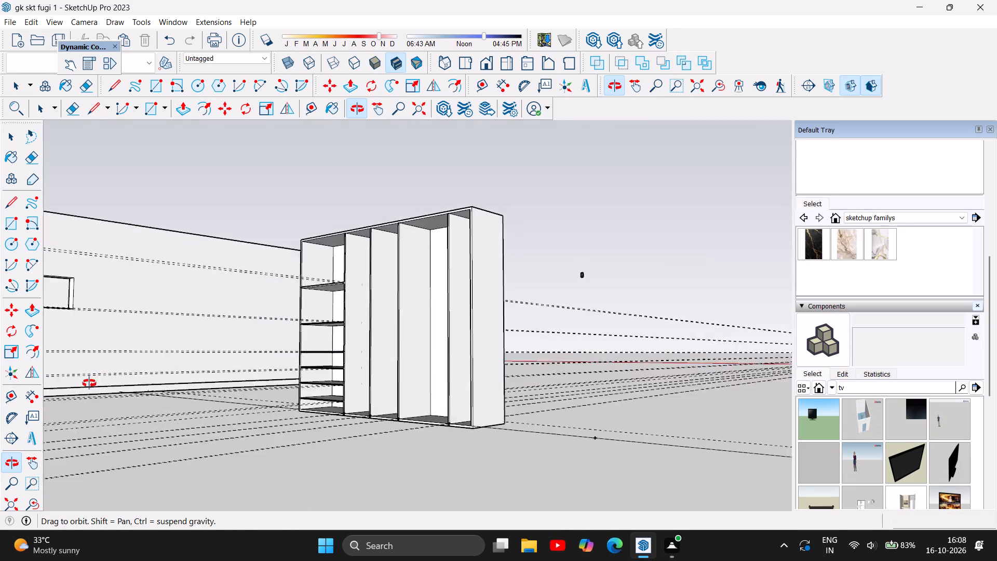
{"action": "left_click_drag", "start_coordinate": [89, 383], "coordinate": [88, 456]}
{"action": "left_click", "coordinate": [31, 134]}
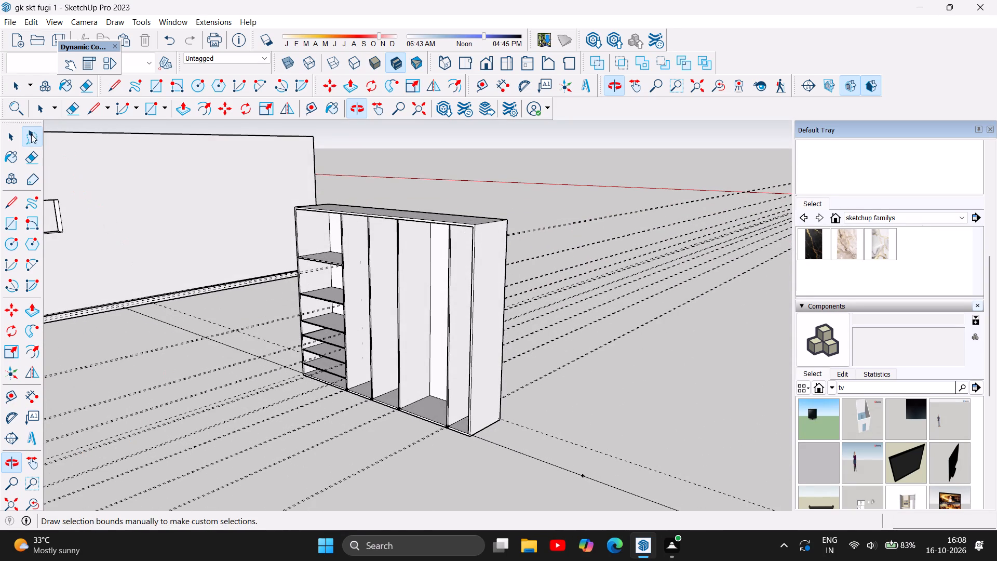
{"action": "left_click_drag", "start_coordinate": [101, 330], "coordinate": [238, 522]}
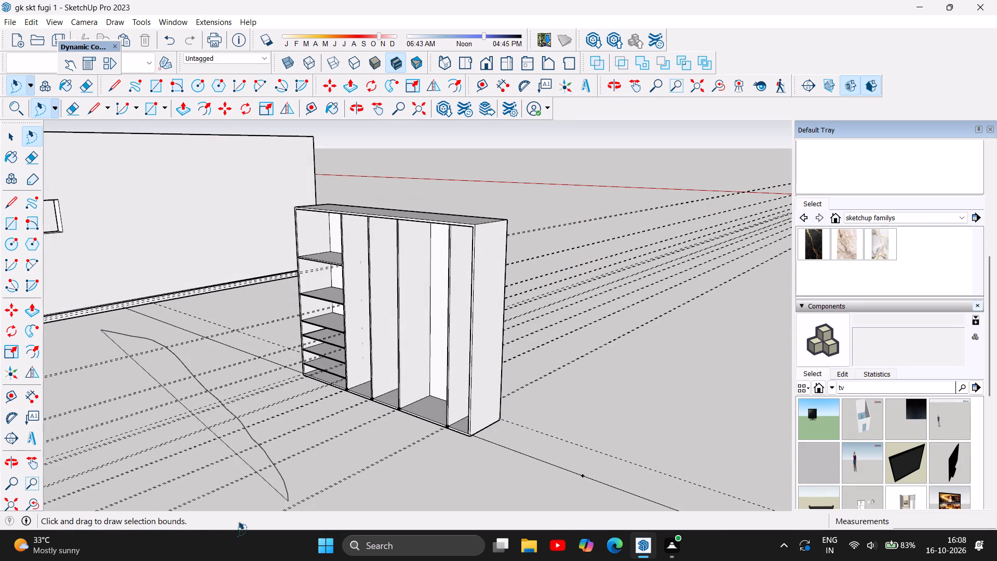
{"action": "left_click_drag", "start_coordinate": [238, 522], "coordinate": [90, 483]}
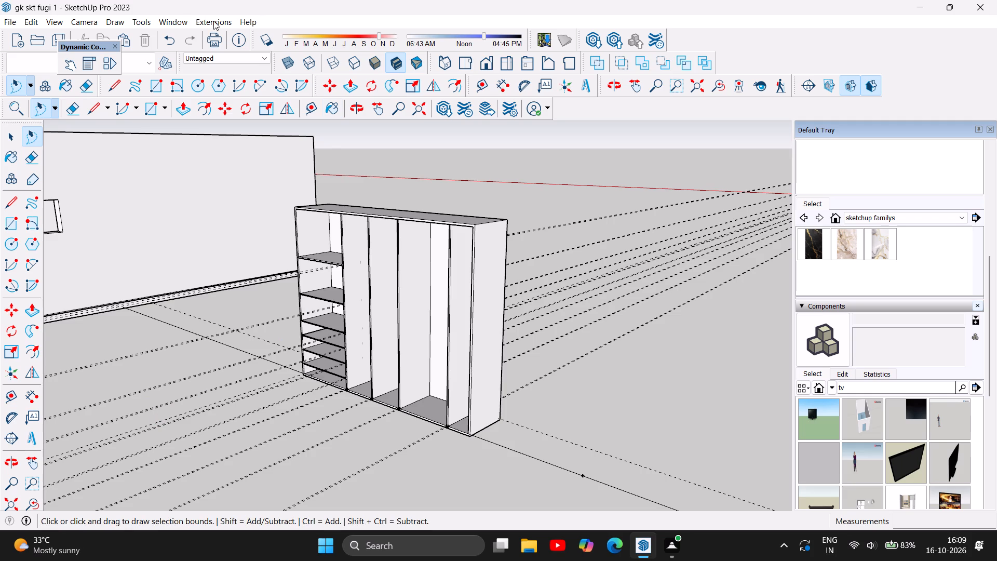
Delete all the dashed construction guides from the model.
{"action": "left_click", "coordinate": [32, 23]}
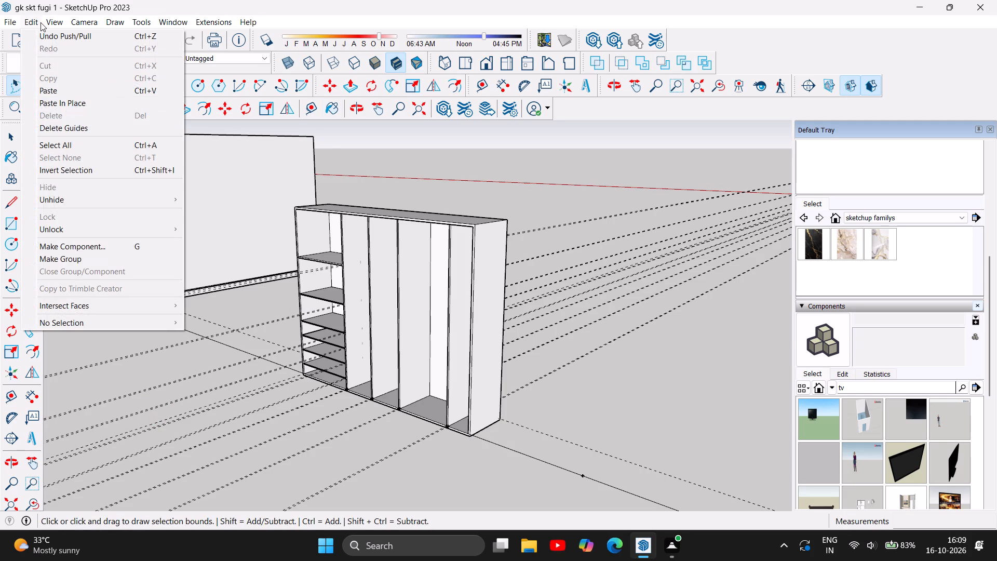
{"action": "left_click", "coordinate": [83, 127]}
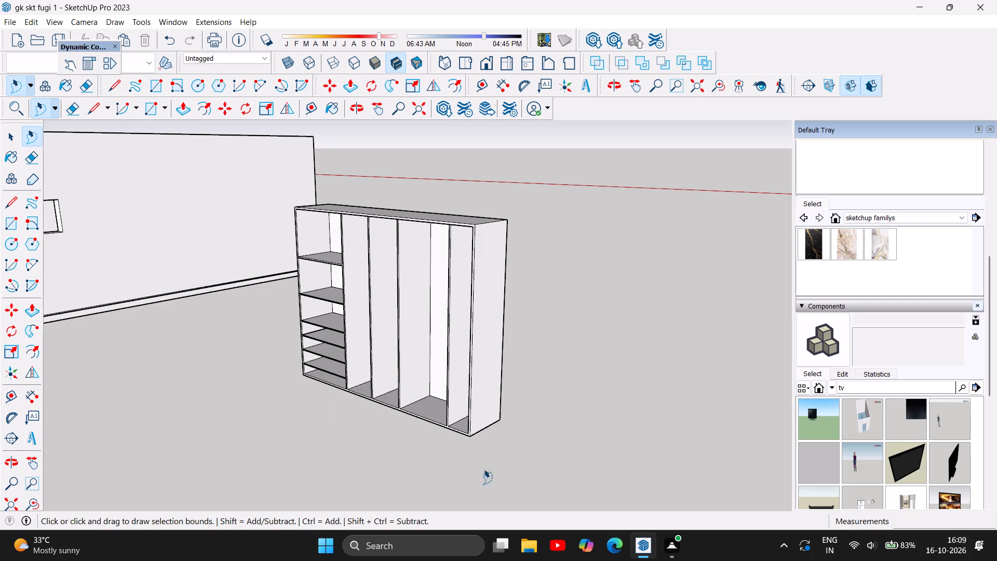
Examine the wardrobe beside the house model, and inspect its shelves and compartments from the front and from a low angle.
{"action": "scroll", "coordinate": [604, 408], "scroll_direction": "down", "scroll_amount": 10}
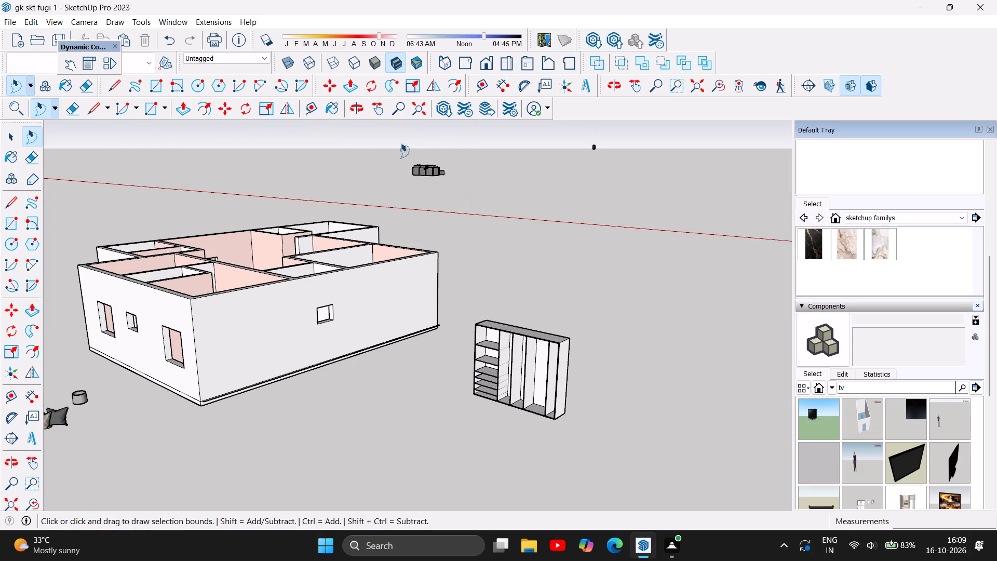
{"action": "left_click", "coordinate": [360, 110]}
{"action": "left_click_drag", "start_coordinate": [297, 460], "coordinate": [403, 453]}
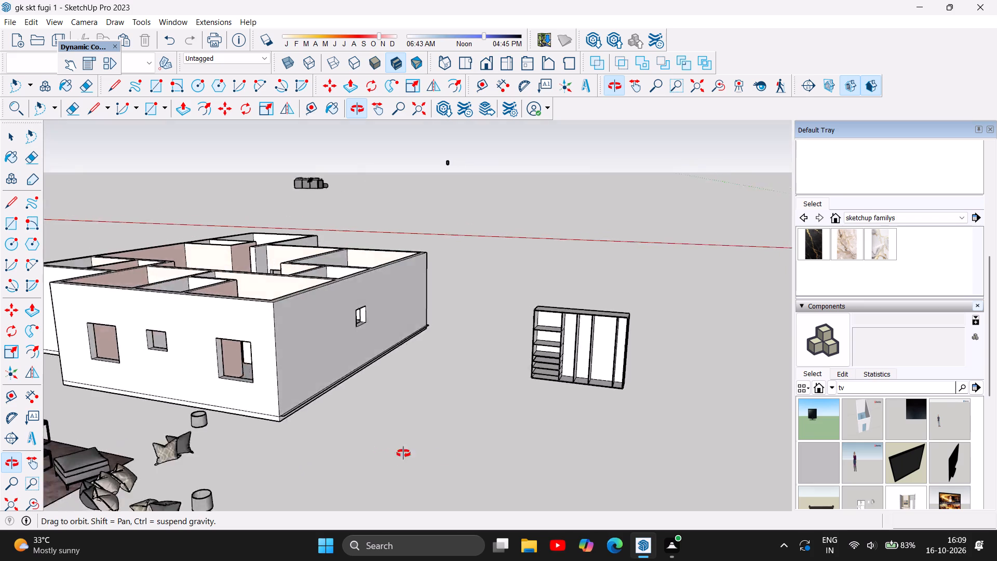
{"action": "left_click_drag", "start_coordinate": [403, 453], "coordinate": [457, 458]}
{"action": "scroll", "coordinate": [419, 464], "scroll_direction": "down", "scroll_amount": 6}
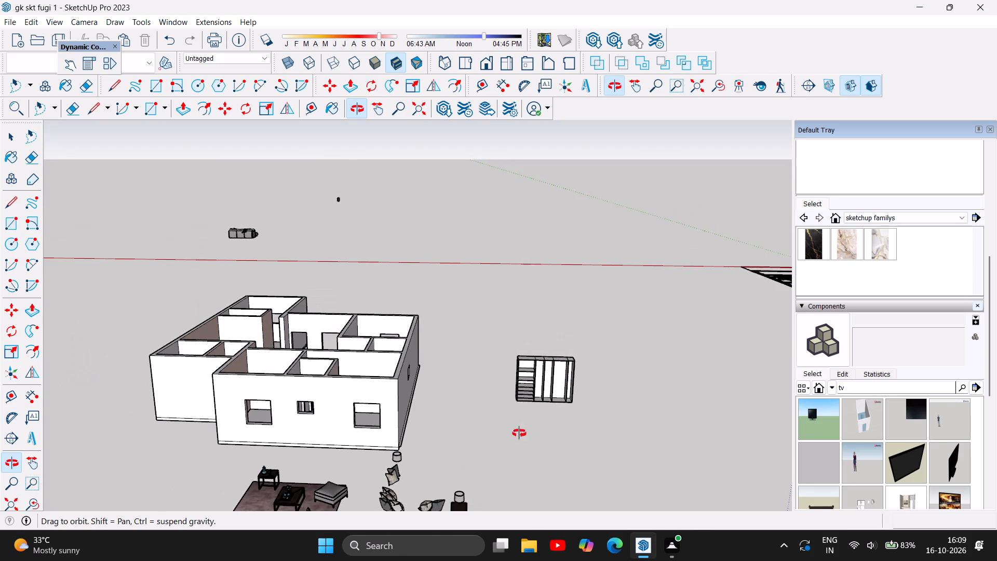
{"action": "scroll", "coordinate": [586, 409], "scroll_direction": "up", "scroll_amount": 5}
{"action": "scroll", "coordinate": [555, 380], "scroll_direction": "up", "scroll_amount": 6}
{"action": "left_click_drag", "start_coordinate": [520, 502], "coordinate": [547, 447]}
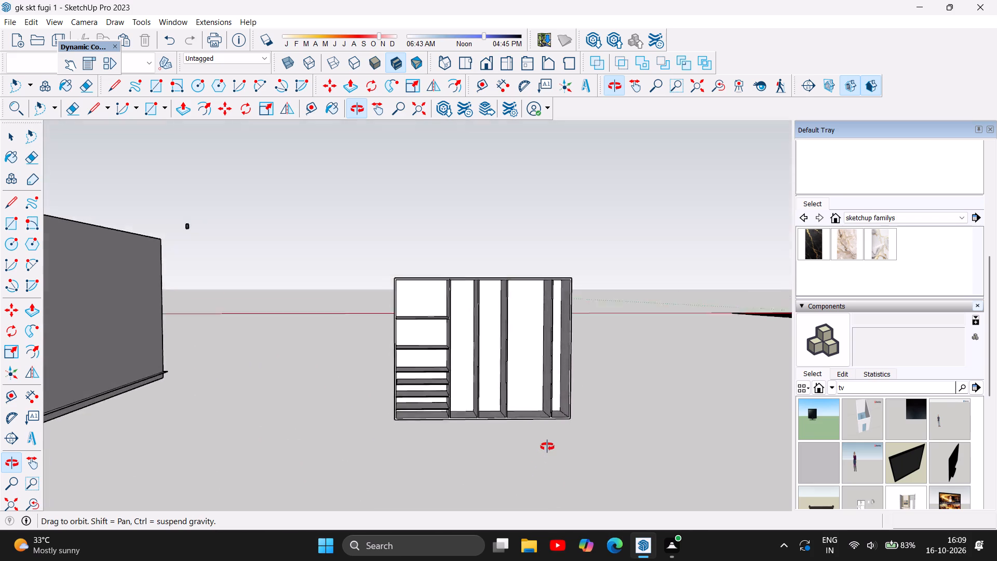
{"action": "left_click_drag", "start_coordinate": [547, 447], "coordinate": [601, 451]}
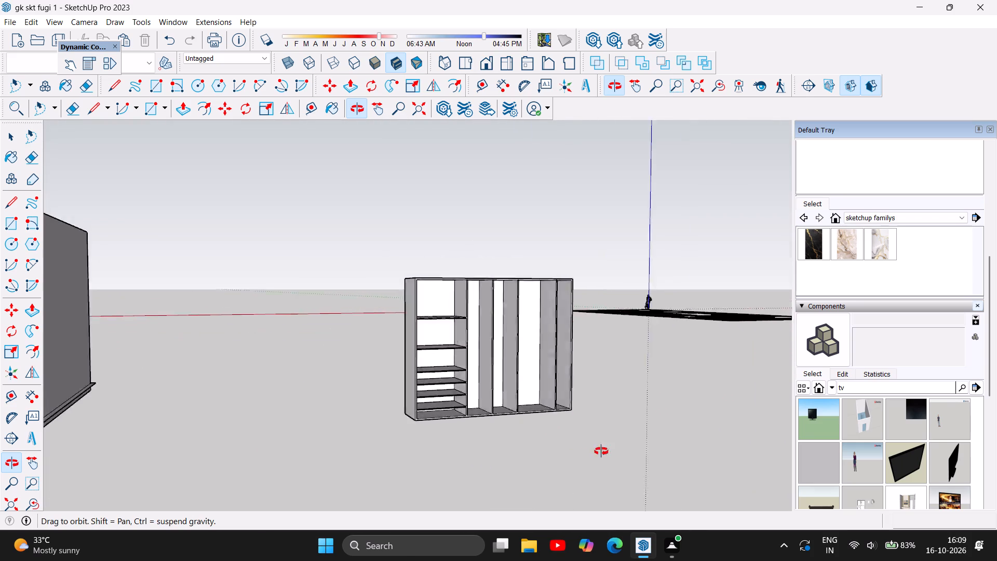
{"action": "left_click_drag", "start_coordinate": [601, 451], "coordinate": [503, 473]}
{"action": "scroll", "coordinate": [433, 378], "scroll_direction": "up", "scroll_amount": 2}
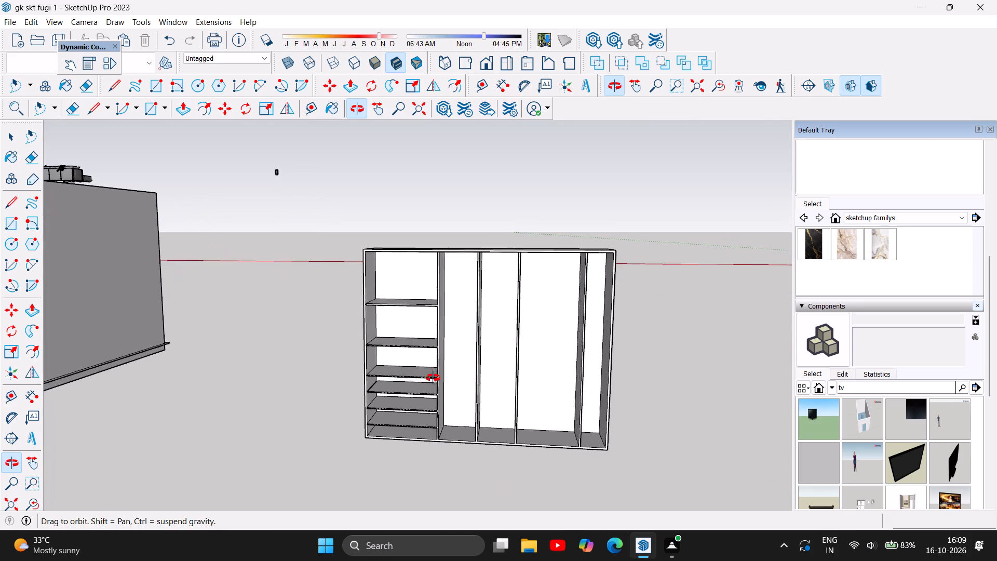
{"action": "scroll", "coordinate": [433, 378], "scroll_direction": "up", "scroll_amount": 7}
{"action": "scroll", "coordinate": [455, 342], "scroll_direction": "down", "scroll_amount": 5}
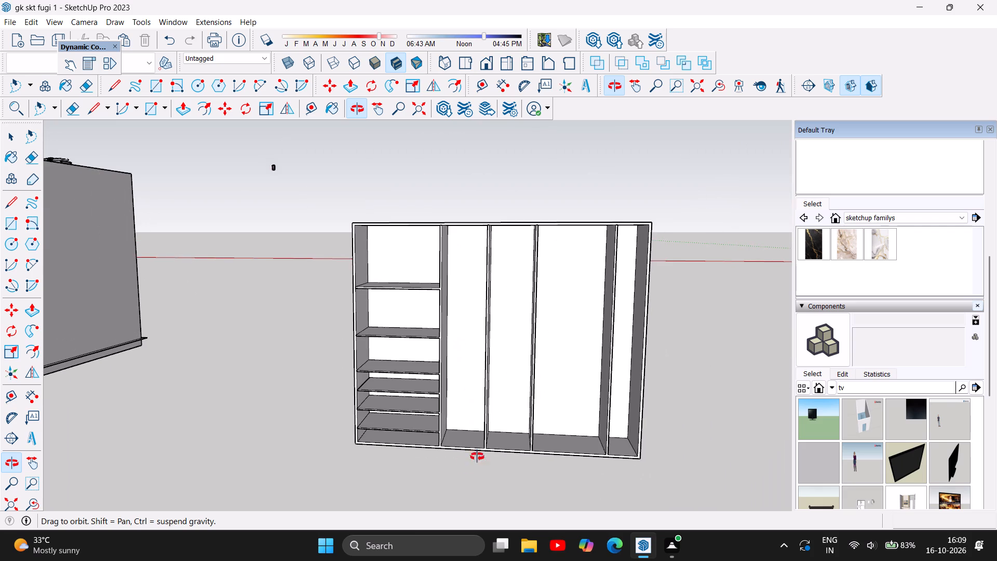
{"action": "left_click_drag", "start_coordinate": [452, 477], "coordinate": [488, 403]}
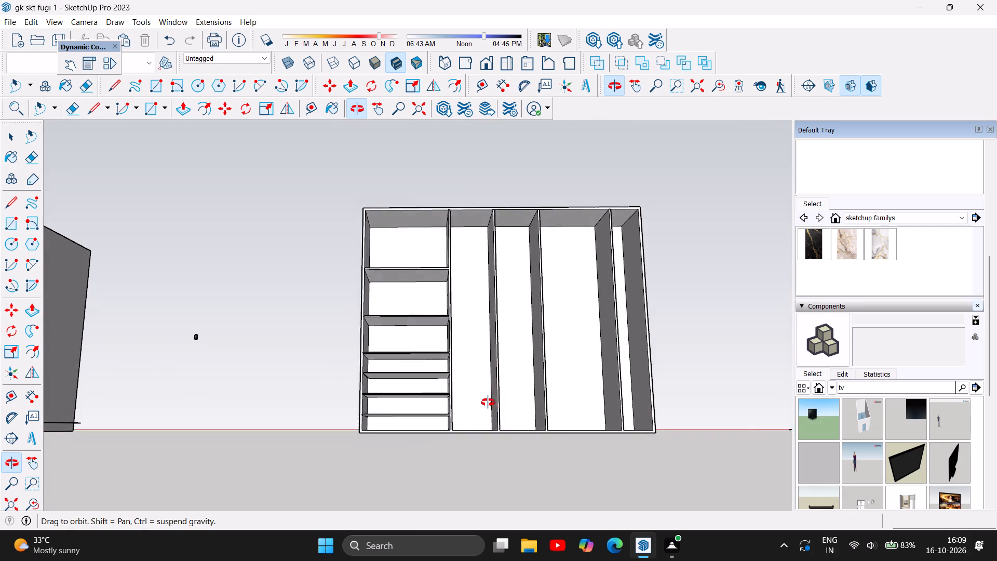
Examine the wardrobe's front, looking closely at the stacked lower shelves and their joints with the side panel and first partition.
{"action": "left_click_drag", "start_coordinate": [488, 403], "coordinate": [483, 417]}
{"action": "scroll", "coordinate": [492, 372], "scroll_direction": "up", "scroll_amount": 3}
{"action": "right_click", "coordinate": [463, 387]}
{"action": "scroll", "coordinate": [462, 389], "scroll_direction": "up", "scroll_amount": 2}
{"action": "left_click", "coordinate": [386, 497]}
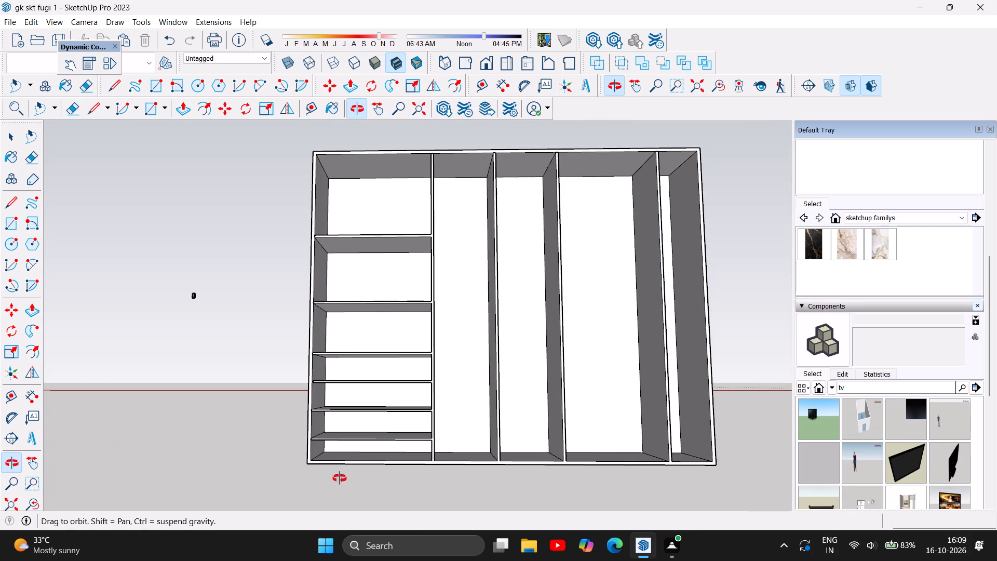
{"action": "scroll", "coordinate": [338, 455], "scroll_direction": "up", "scroll_amount": 5}
{"action": "scroll", "coordinate": [383, 465], "scroll_direction": "up", "scroll_amount": 5}
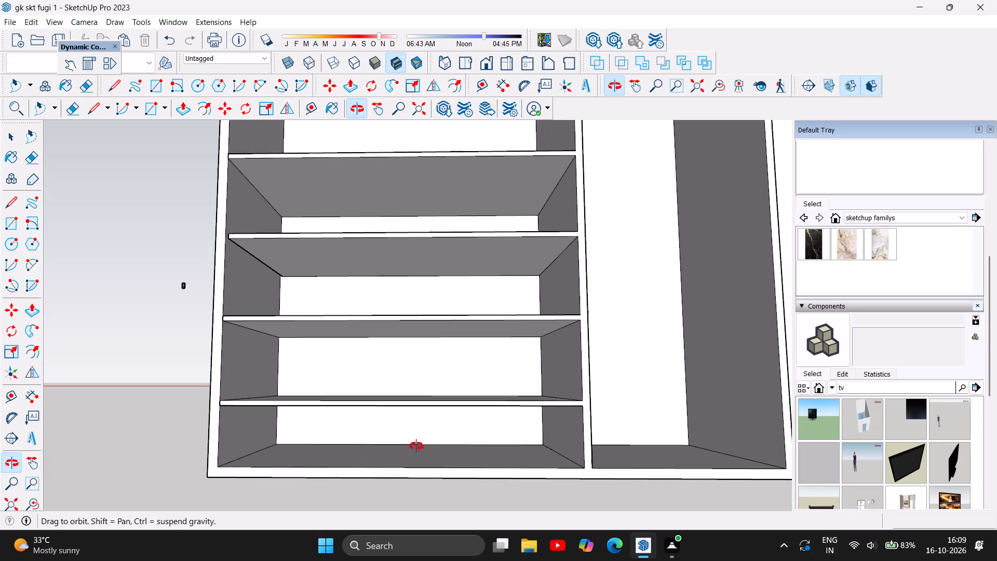
{"action": "scroll", "coordinate": [416, 446], "scroll_direction": "up", "scroll_amount": 1}
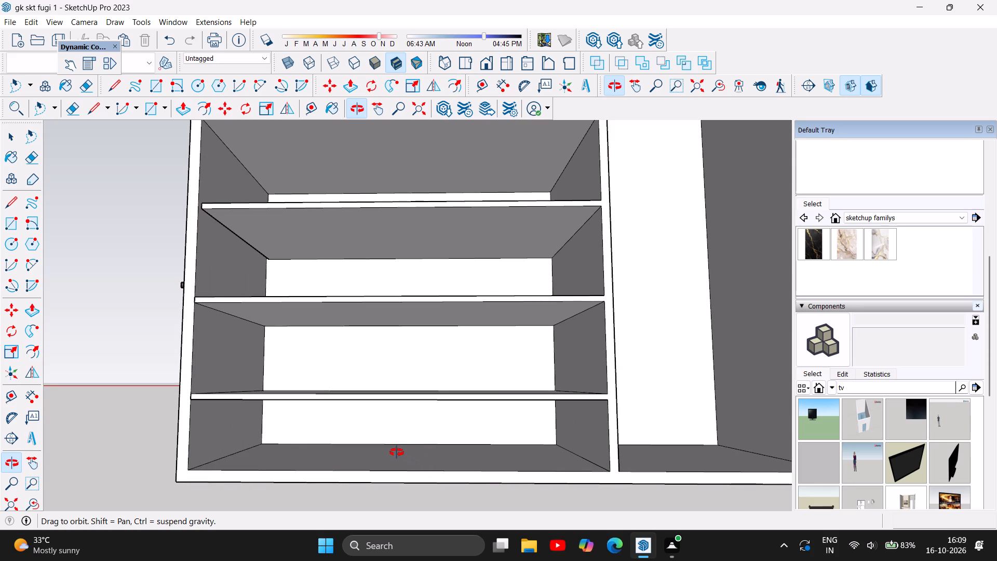
{"action": "scroll", "coordinate": [397, 452], "scroll_direction": "down", "scroll_amount": 9}
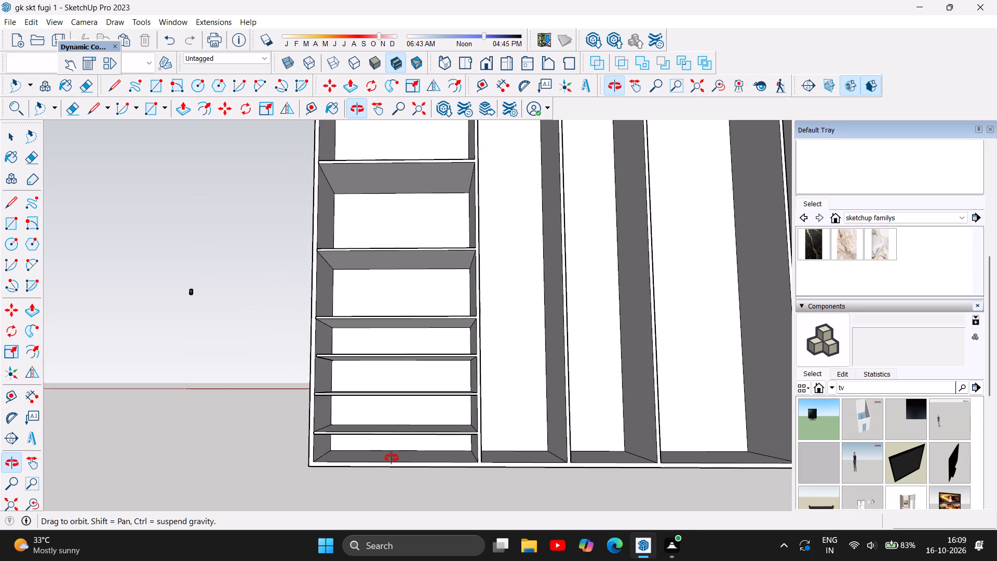
{"action": "scroll", "coordinate": [365, 455], "scroll_direction": "down", "scroll_amount": 4}
{"action": "scroll", "coordinate": [509, 429], "scroll_direction": "down", "scroll_amount": 1}
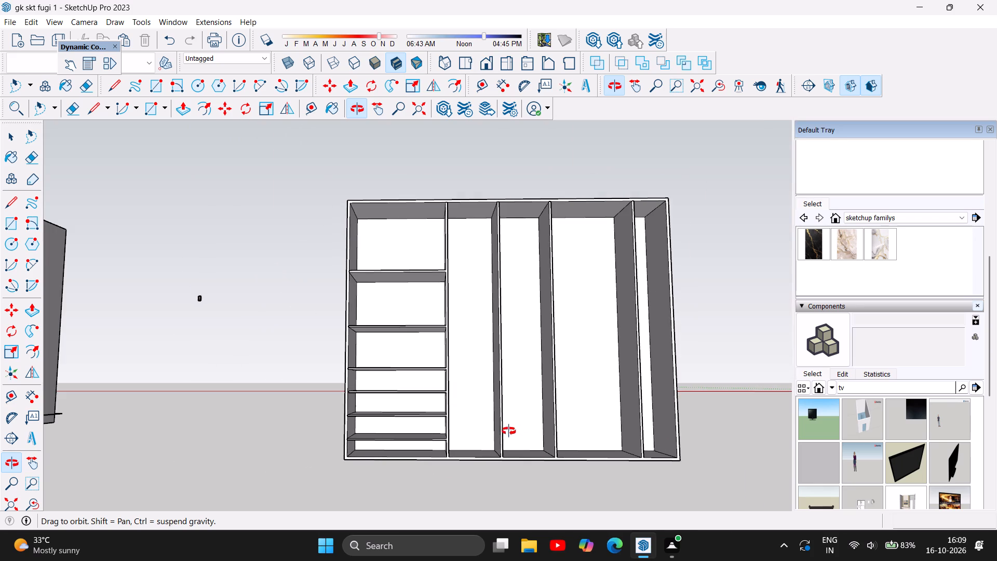
{"action": "scroll", "coordinate": [628, 388], "scroll_direction": "up", "scroll_amount": 2}
{"action": "scroll", "coordinate": [536, 423], "scroll_direction": "down", "scroll_amount": 2}
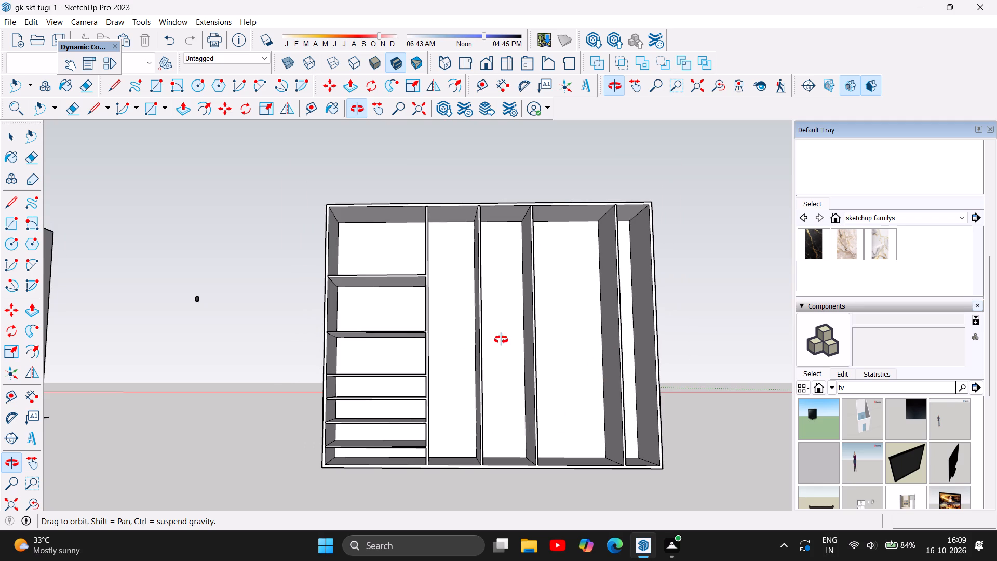
Examine the wardrobe from its shelf side at an angle, including the bottom corner of the narrow end compartment.
{"action": "left_click_drag", "start_coordinate": [501, 340], "coordinate": [506, 381]}
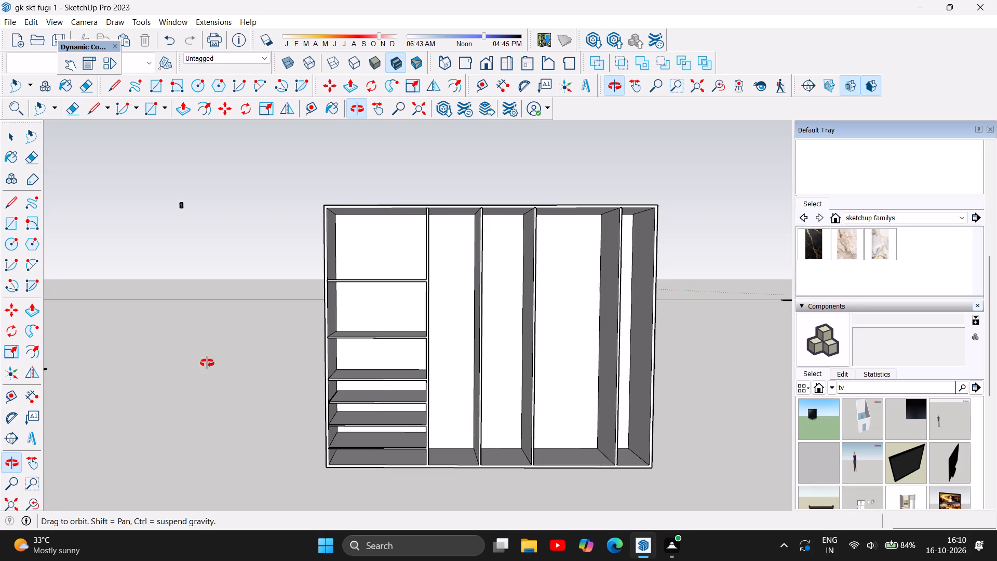
{"action": "left_click_drag", "start_coordinate": [186, 393], "coordinate": [401, 439]}
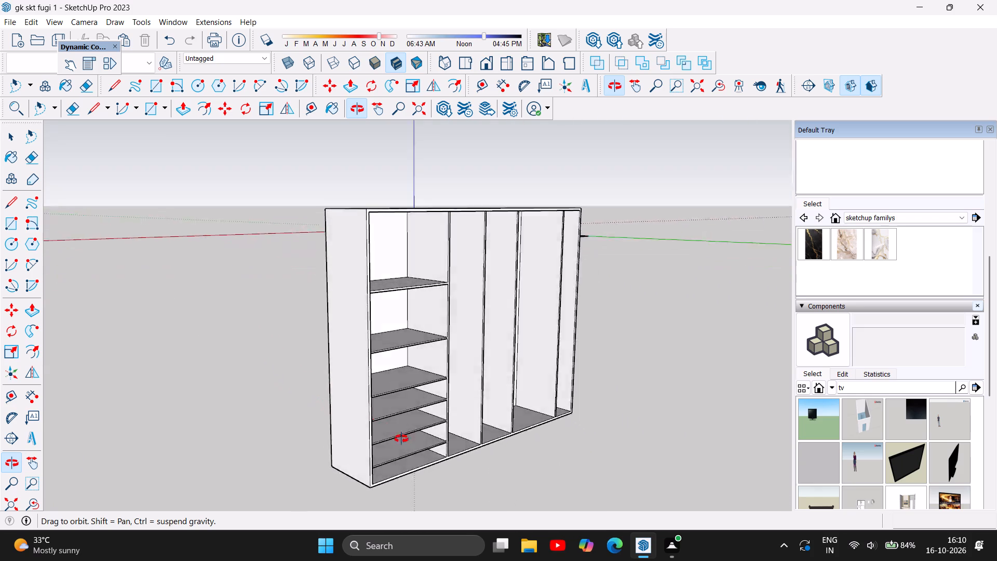
{"action": "left_click_drag", "start_coordinate": [401, 439], "coordinate": [344, 423]}
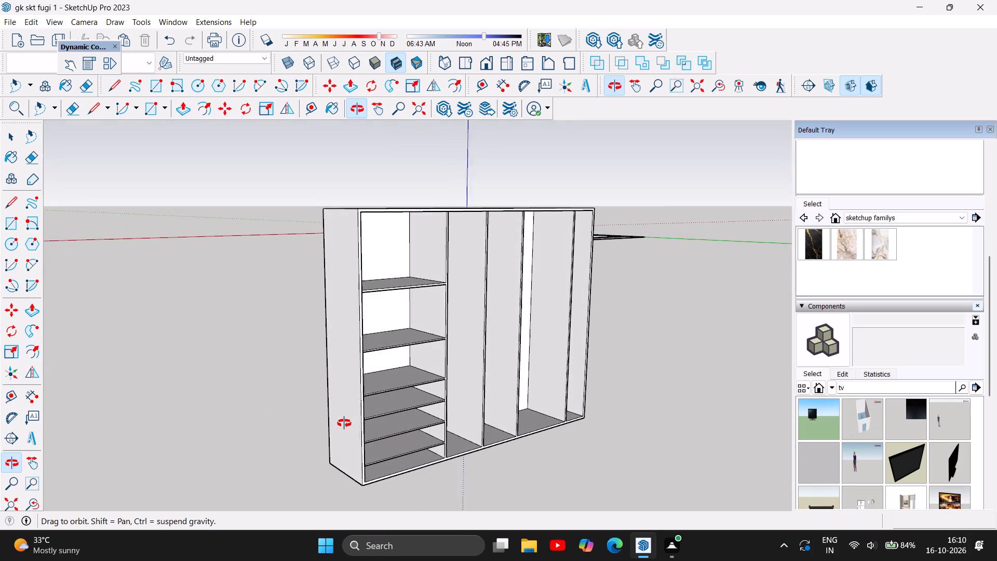
{"action": "left_click_drag", "start_coordinate": [344, 423], "coordinate": [341, 425]}
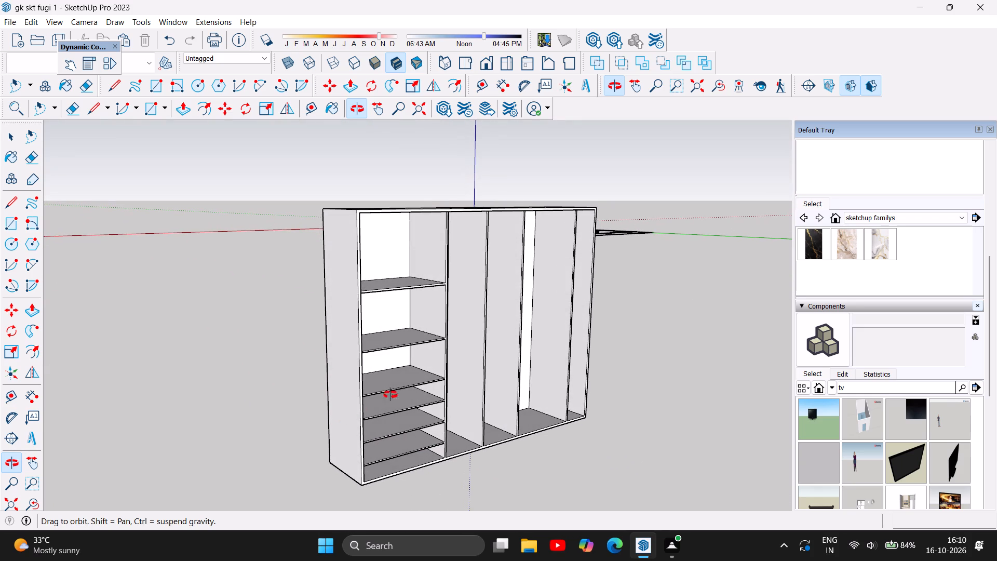
{"action": "scroll", "coordinate": [605, 392], "scroll_direction": "up", "scroll_amount": 3}
{"action": "scroll", "coordinate": [580, 442], "scroll_direction": "down", "scroll_amount": 2}
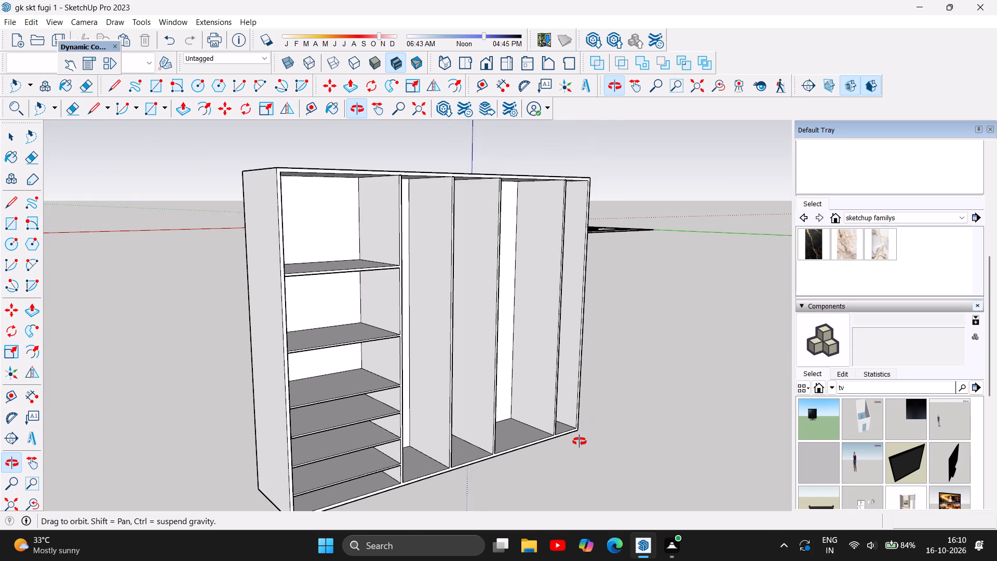
{"action": "scroll", "coordinate": [577, 431], "scroll_direction": "up", "scroll_amount": 1}
{"action": "scroll", "coordinate": [583, 440], "scroll_direction": "down", "scroll_amount": 1}
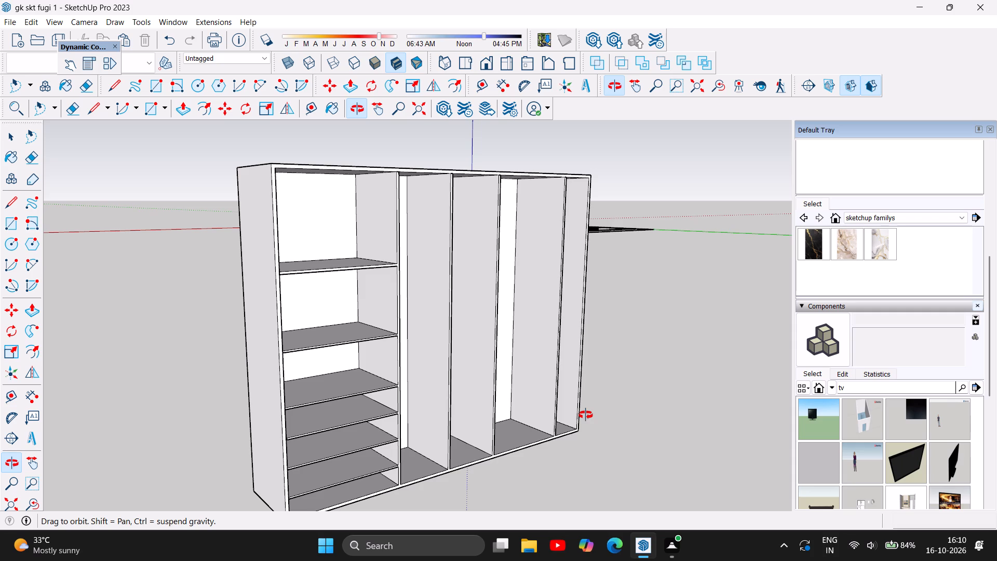
{"action": "scroll", "coordinate": [582, 437], "scroll_direction": "up", "scroll_amount": 1}
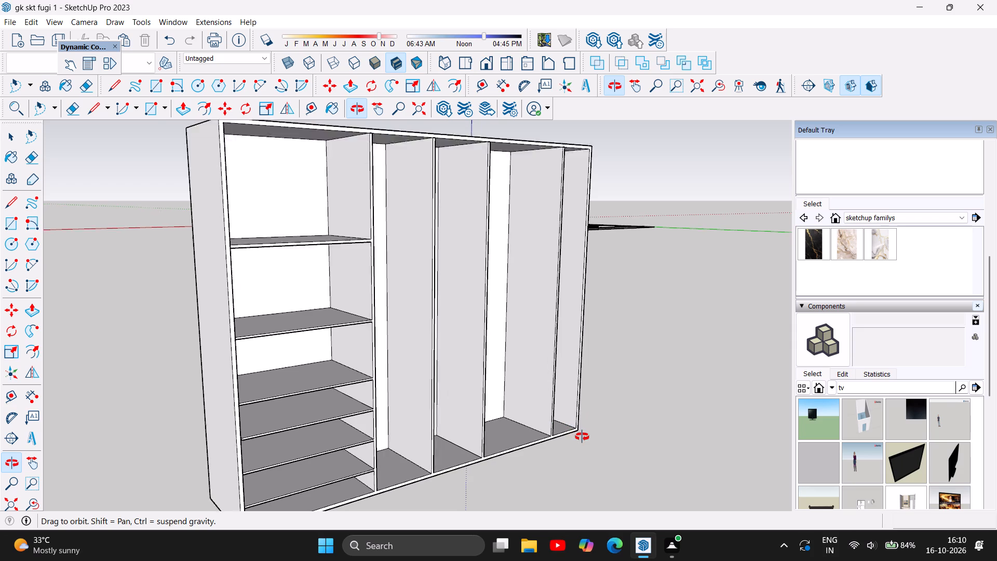
{"action": "scroll", "coordinate": [582, 437], "scroll_direction": "up", "scroll_amount": 9}
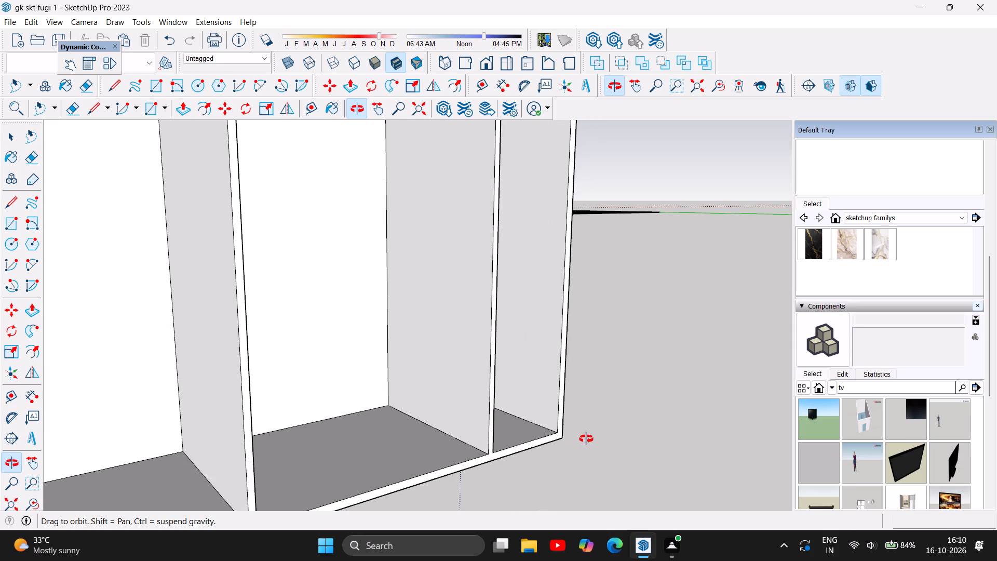
{"action": "scroll", "coordinate": [585, 440], "scroll_direction": "down", "scroll_amount": 13}
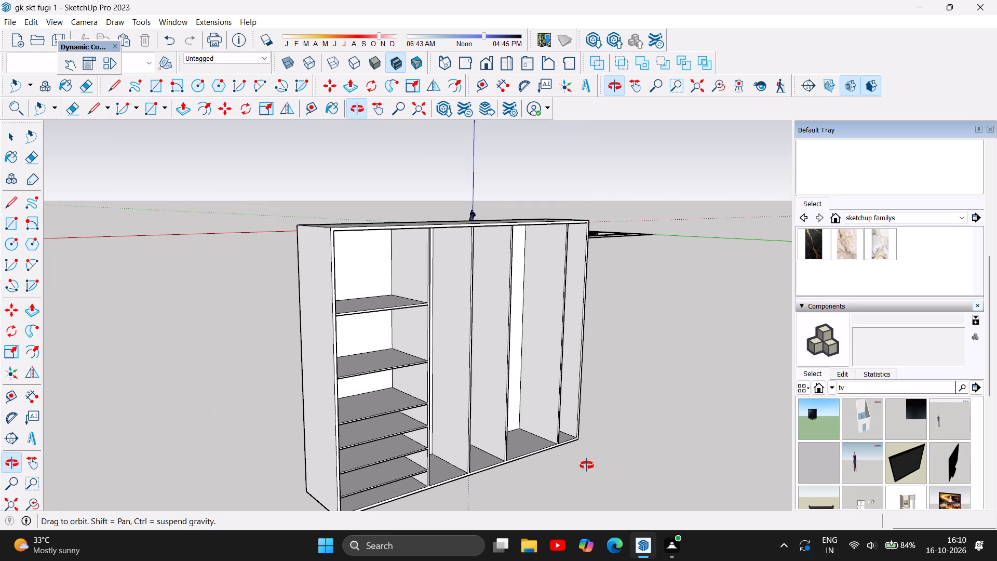
Examine the shelves and open compartments again from the front, focusing on the bottom of the first partition.
{"action": "left_click_drag", "start_coordinate": [577, 473], "coordinate": [435, 380]}
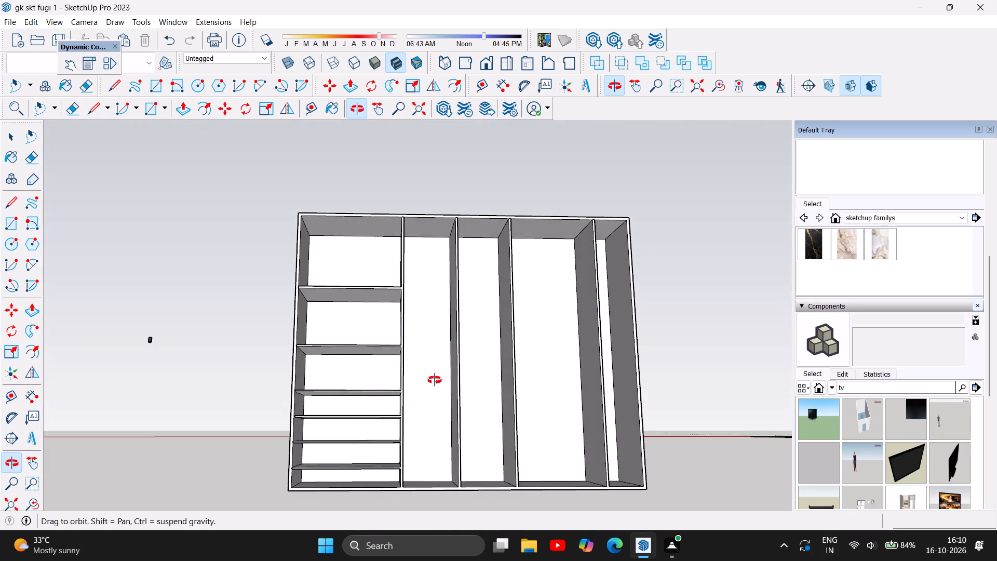
{"action": "left_click_drag", "start_coordinate": [435, 380], "coordinate": [417, 403]}
{"action": "scroll", "coordinate": [405, 470], "scroll_direction": "up", "scroll_amount": 2}
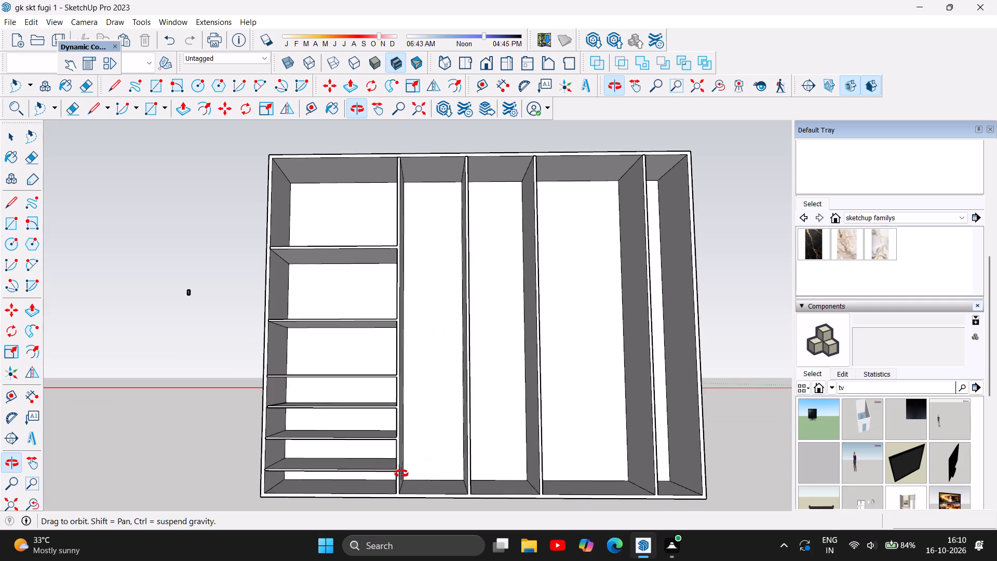
{"action": "scroll", "coordinate": [401, 474], "scroll_direction": "up", "scroll_amount": 6}
{"action": "scroll", "coordinate": [430, 451], "scroll_direction": "down", "scroll_amount": 8}
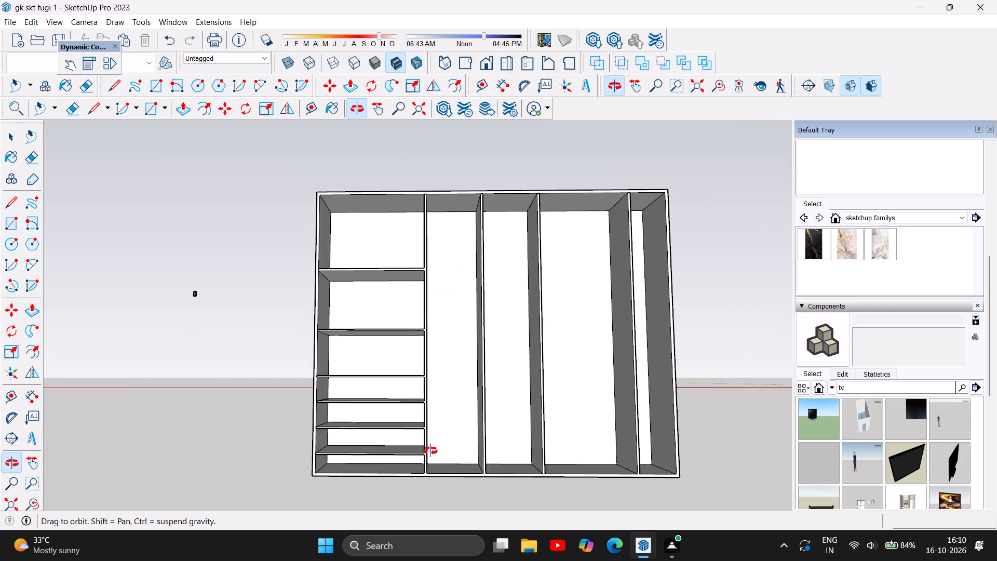
{"action": "scroll", "coordinate": [430, 451], "scroll_direction": "down", "scroll_amount": 2}
{"action": "scroll", "coordinate": [454, 447], "scroll_direction": "up", "scroll_amount": 2}
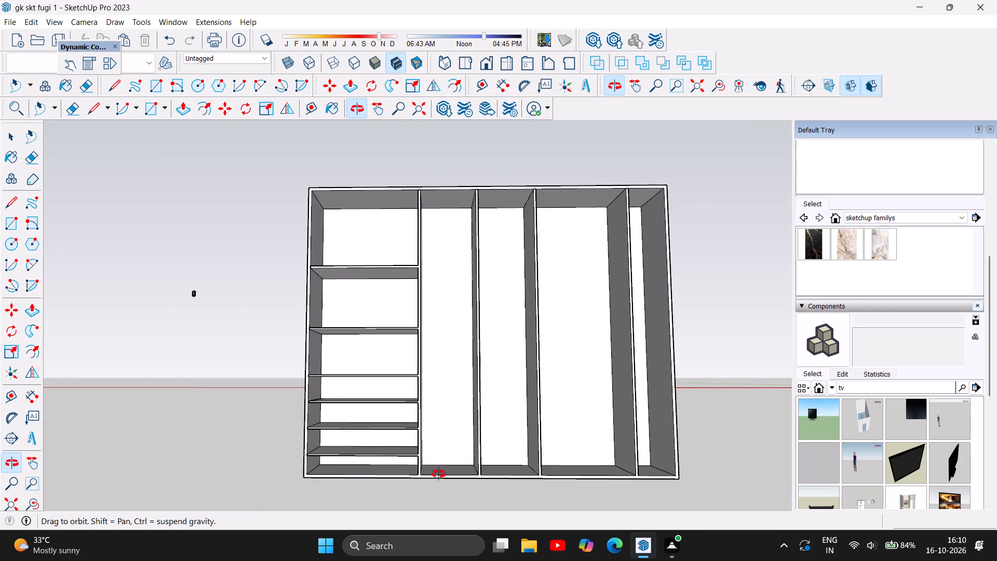
In the compartment beside the shelves, place a guide on the far partition 18.6" above the base and another 0.5" above it.
{"action": "left_click_drag", "start_coordinate": [483, 420], "coordinate": [475, 461]}
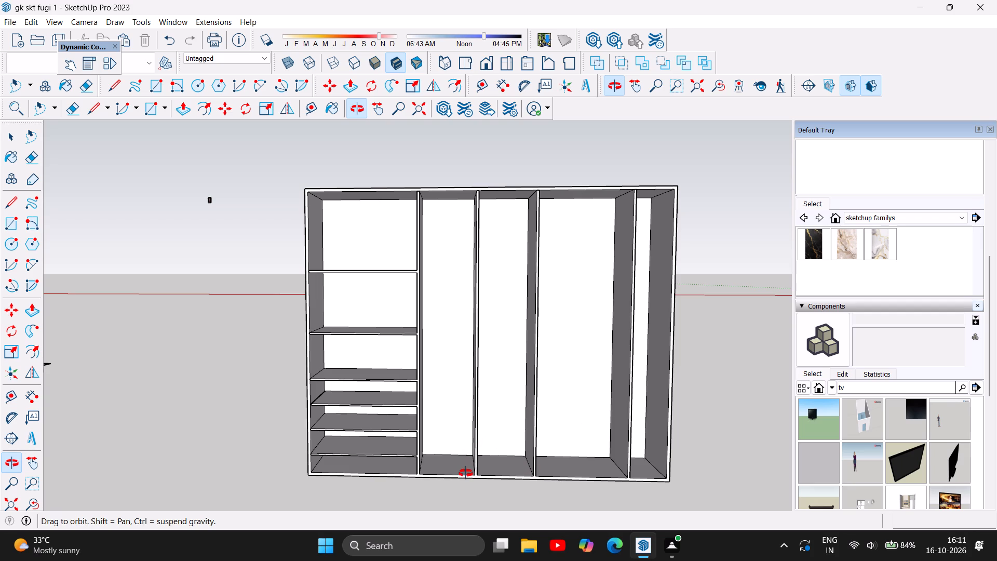
{"action": "scroll", "coordinate": [466, 473], "scroll_direction": "up", "scroll_amount": 5}
{"action": "left_click_drag", "start_coordinate": [452, 449], "coordinate": [449, 467]}
{"action": "left_click_drag", "start_coordinate": [453, 453], "coordinate": [532, 449]}
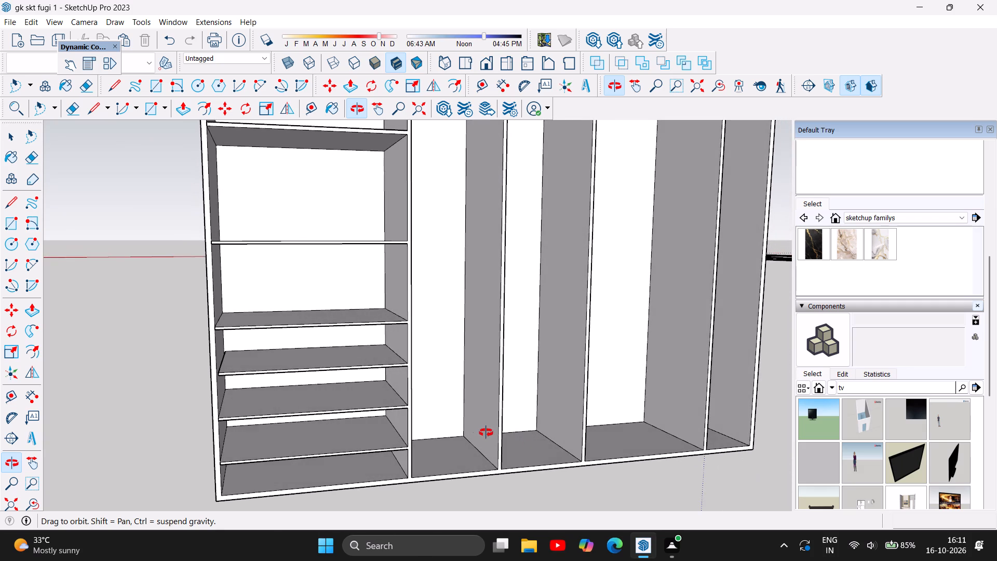
{"action": "scroll", "coordinate": [475, 430], "scroll_direction": "up", "scroll_amount": 5}
{"action": "key", "text": "t"}
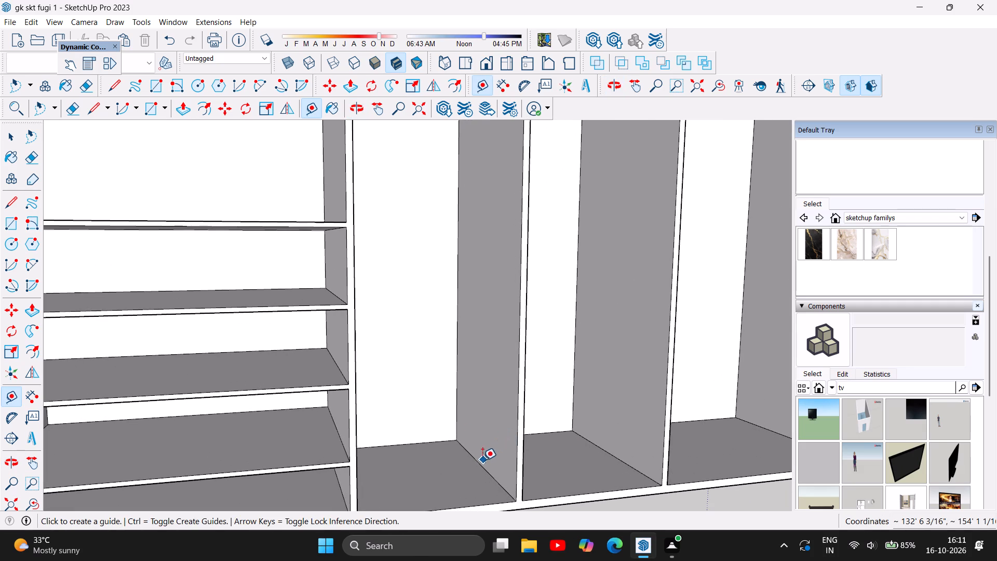
{"action": "left_click", "coordinate": [481, 468]}
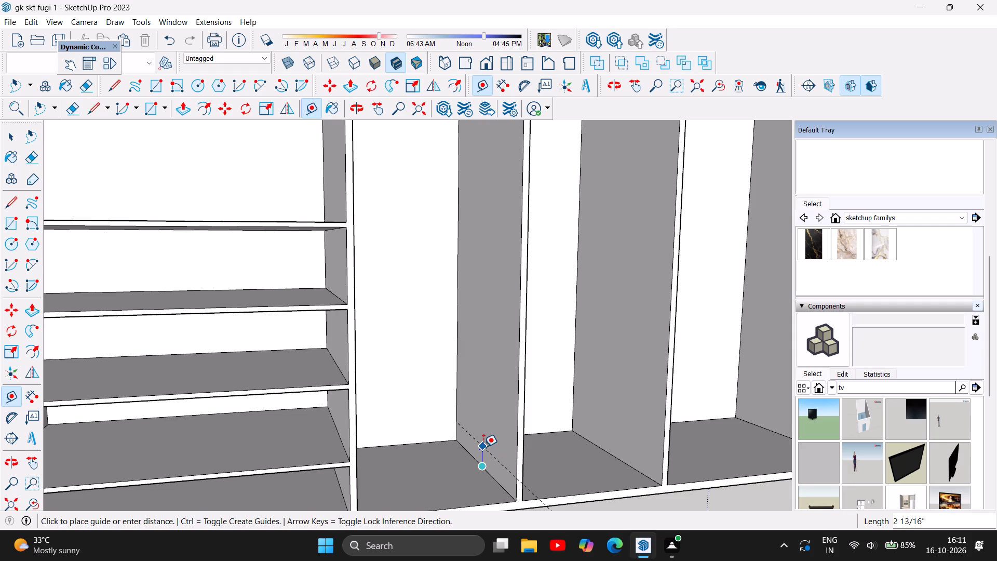
{"action": "type", "text": "18.6"}
{"action": "key", "text": "Return"}
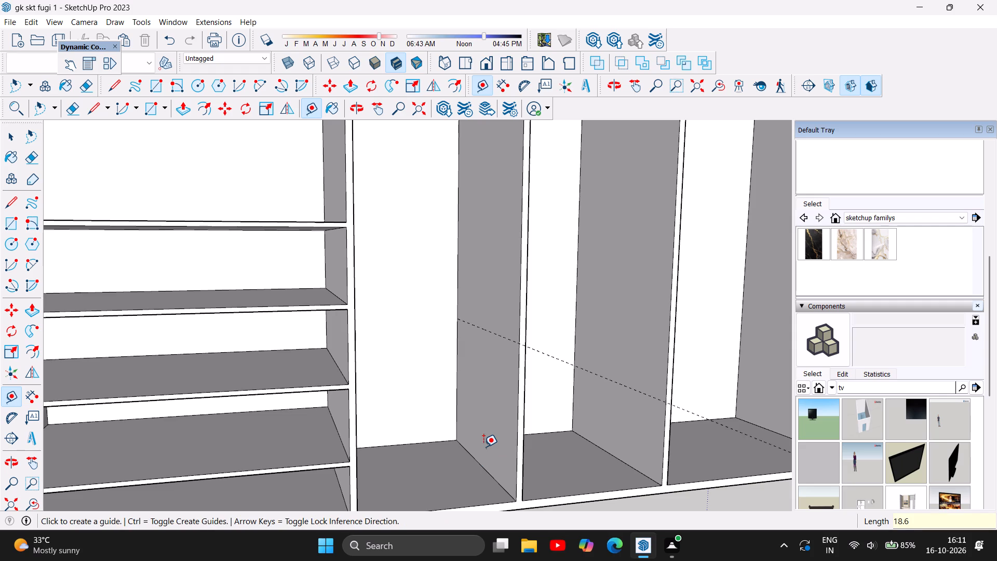
{"action": "left_click", "coordinate": [500, 338]}
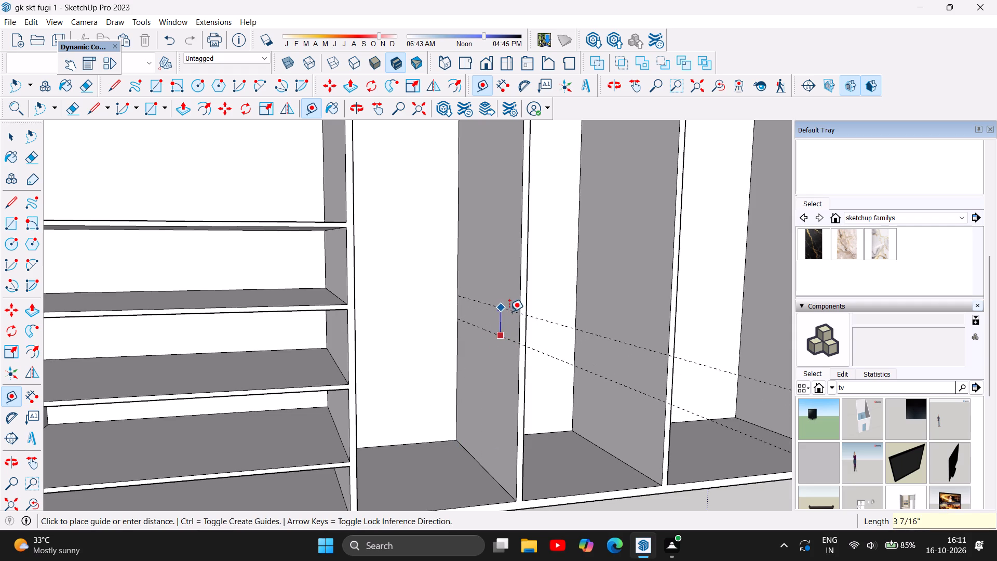
{"action": "type", "text": "0.5"}
{"action": "key", "text": "Return"}
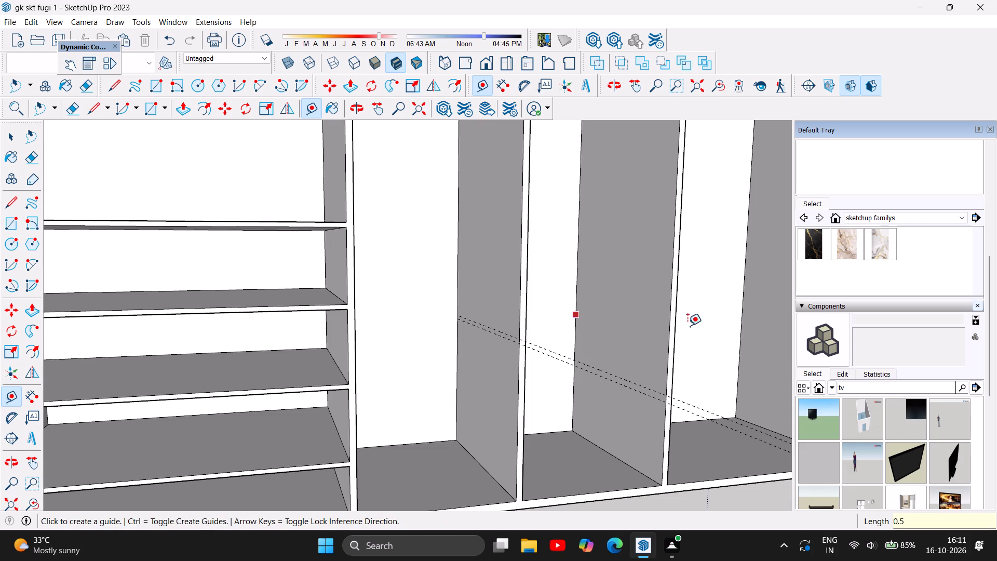
On the same partition, mark a point 18.6" above the upper guide, run a depth-wise guide through it, and offset 0.5" upward.
{"action": "left_click", "coordinate": [480, 325]}
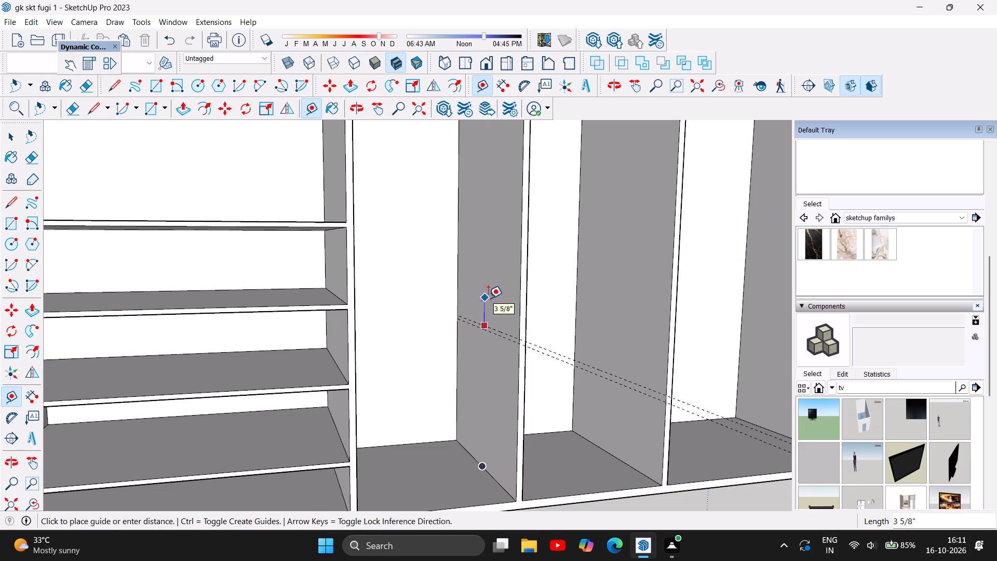
{"action": "type", "text": "18.6"}
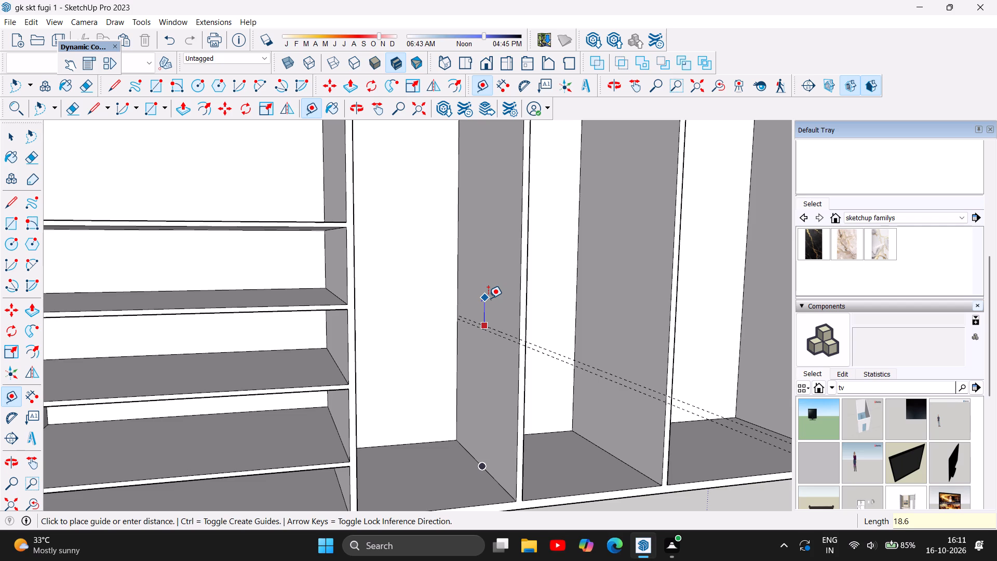
{"action": "key", "text": "Return"}
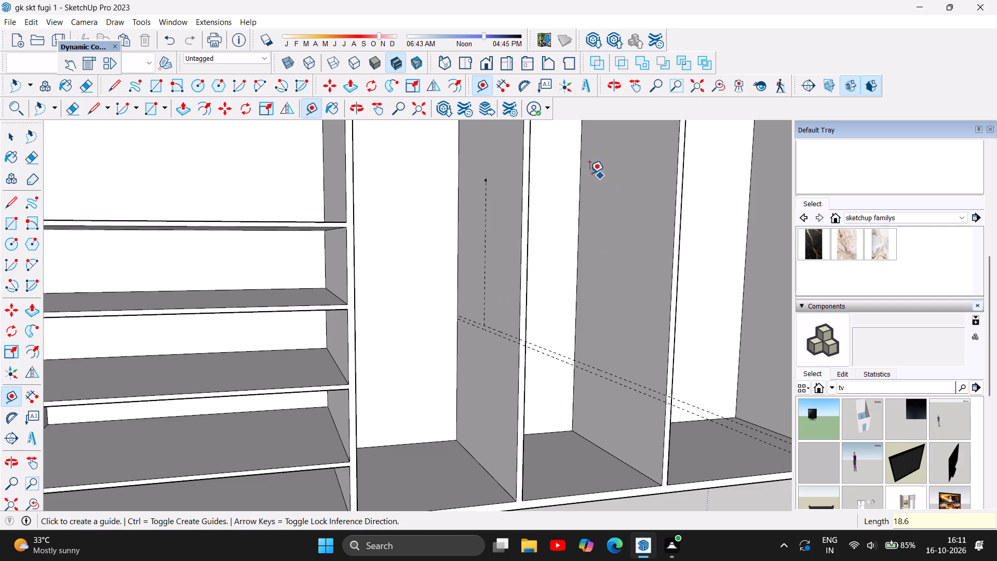
{"action": "left_click", "coordinate": [484, 179]}
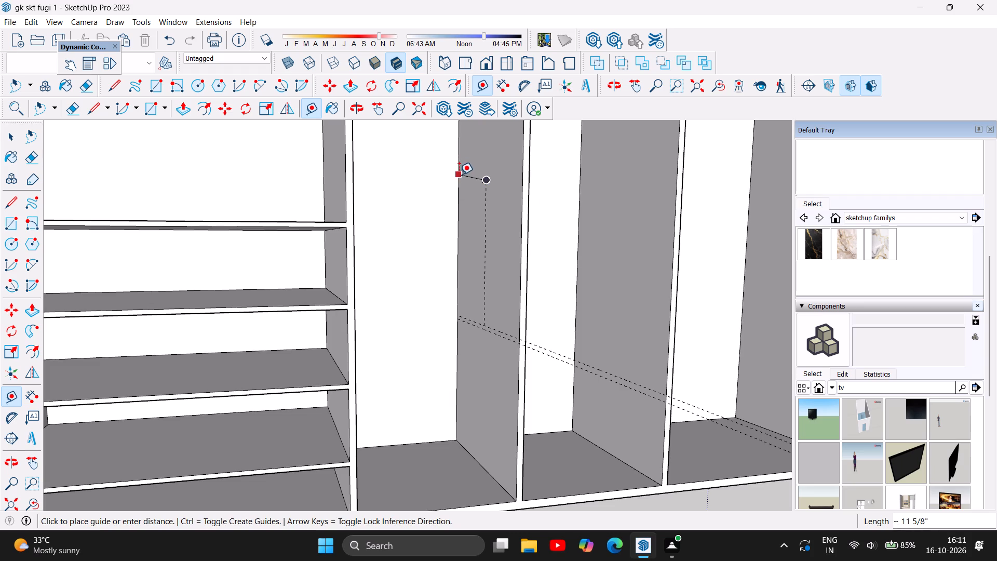
{"action": "scroll", "coordinate": [510, 250], "scroll_direction": "down", "scroll_amount": 11}
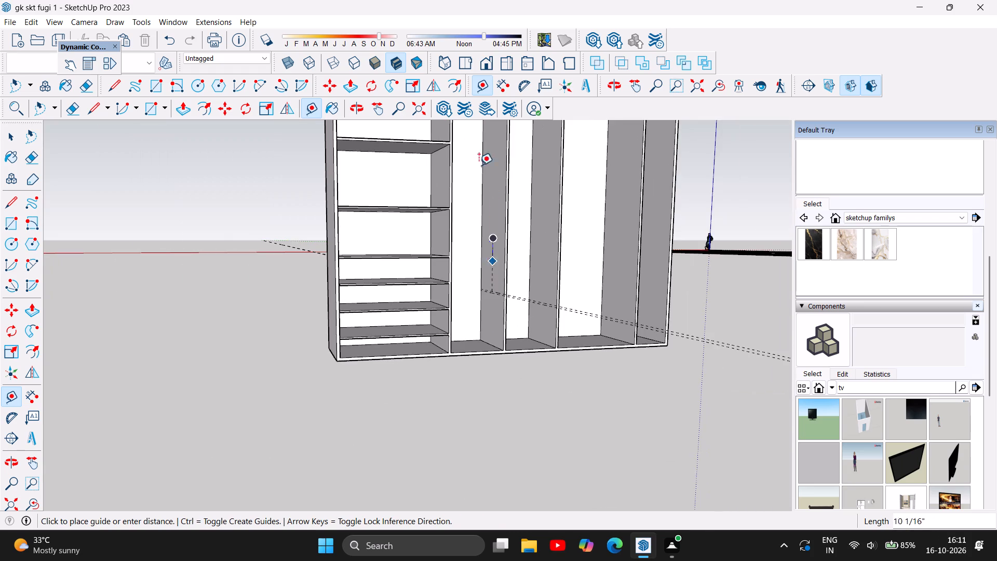
{"action": "scroll", "coordinate": [481, 162], "scroll_direction": "up", "scroll_amount": 7}
{"action": "scroll", "coordinate": [478, 289], "scroll_direction": "up", "scroll_amount": 6}
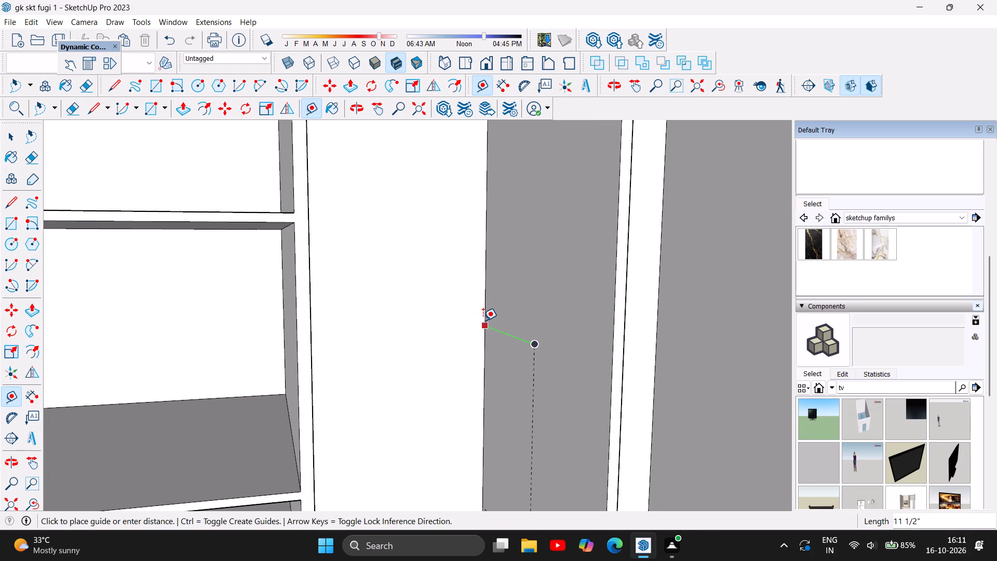
{"action": "left_click", "coordinate": [483, 320]}
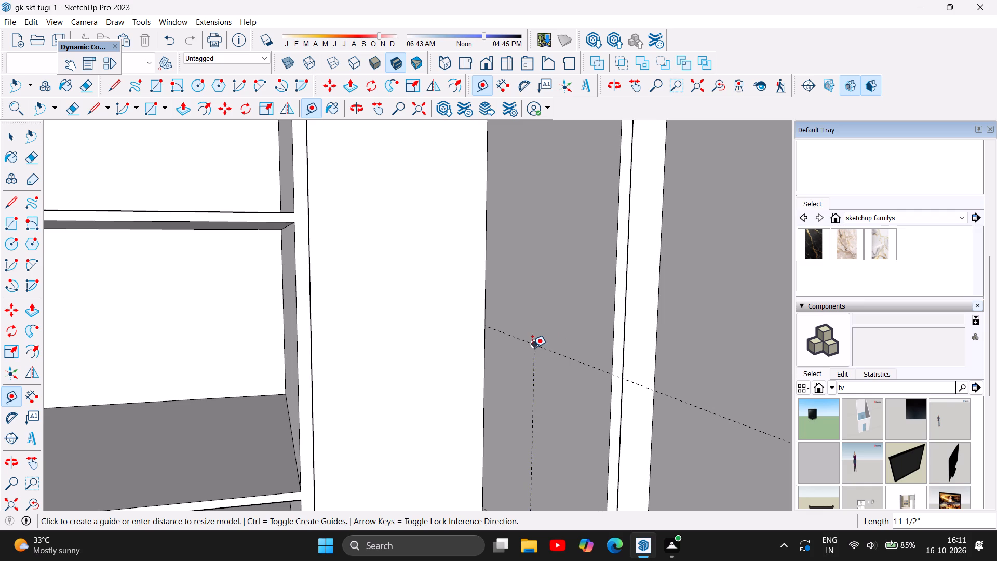
{"action": "left_click", "coordinate": [532, 348]}
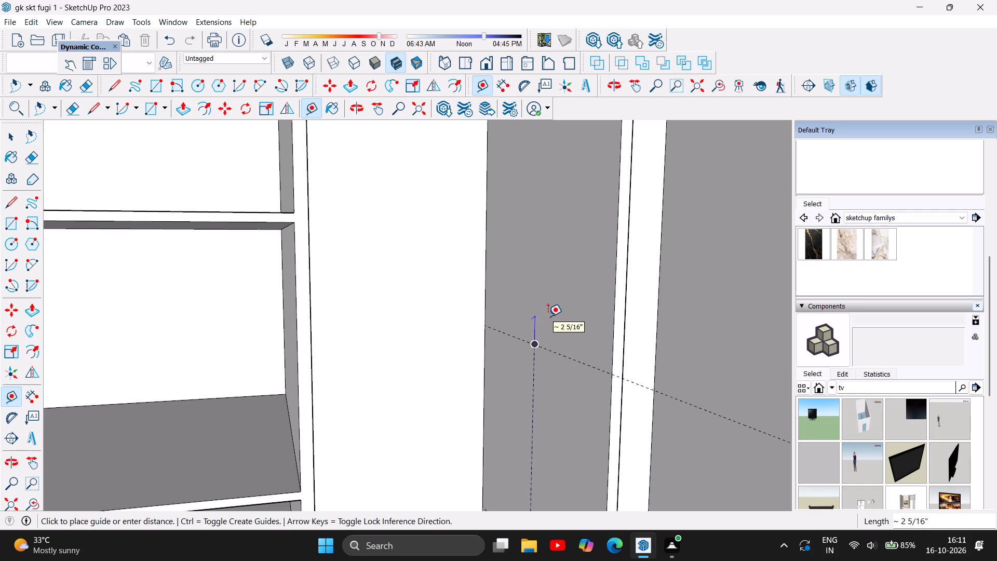
{"action": "type", "text": "0.5"}
{"action": "key", "text": "Return"}
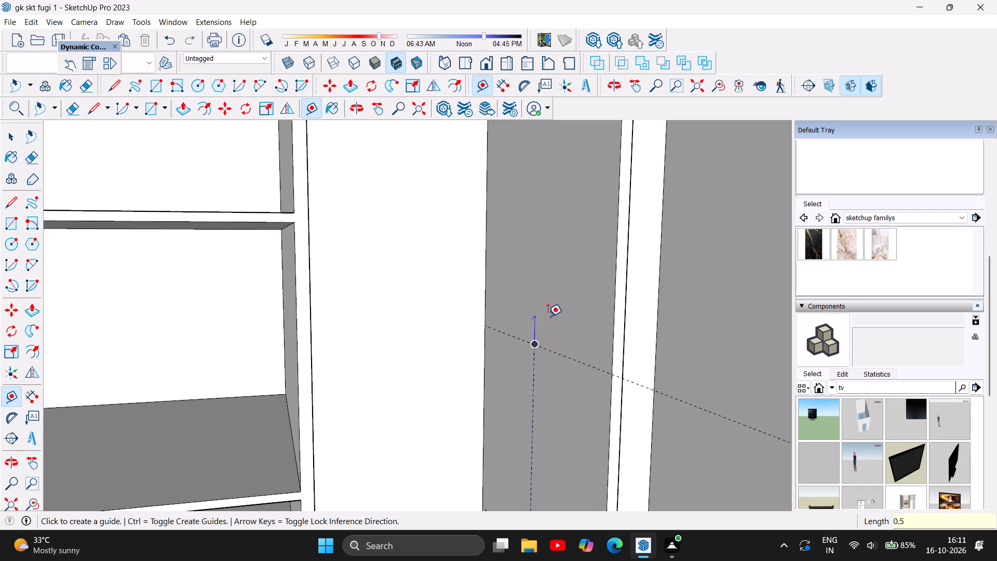
Run a depth-wise guide through the 0.5" offset point on the partition and mark a point 18.6" above it.
{"action": "left_click", "coordinate": [532, 338]}
{"action": "left_click", "coordinate": [481, 319]}
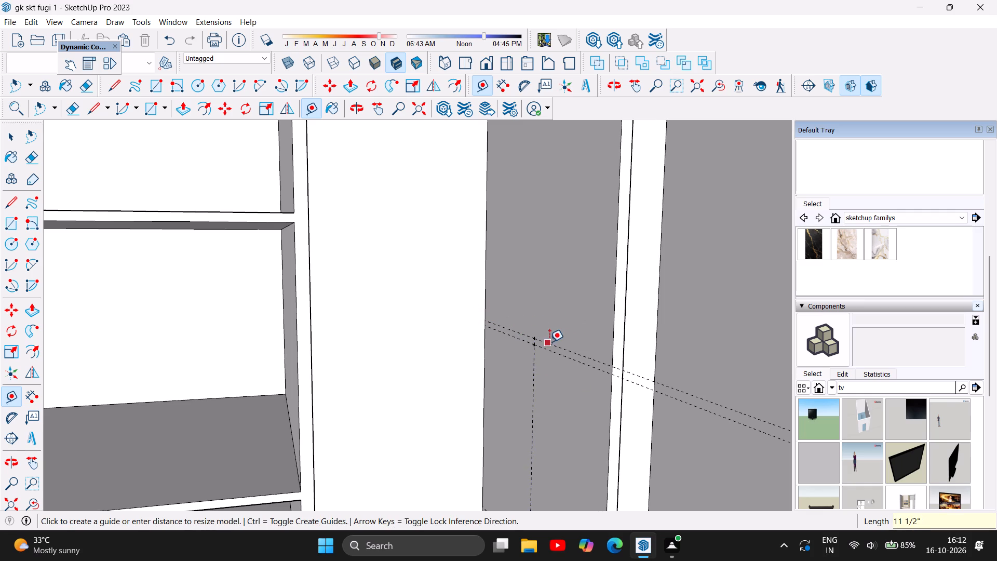
{"action": "left_click", "coordinate": [531, 336]}
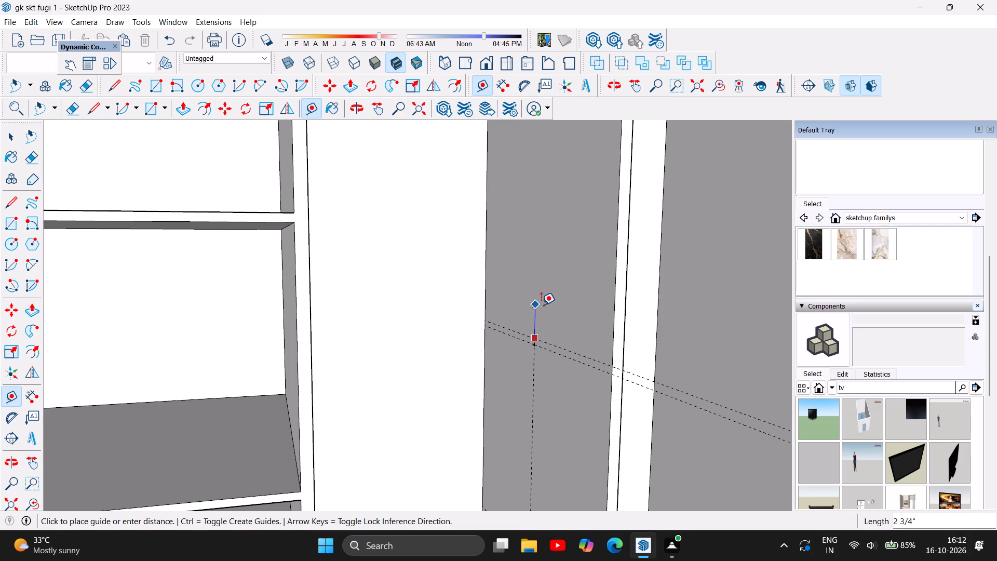
{"action": "scroll", "coordinate": [541, 305], "scroll_direction": "down", "scroll_amount": 4}
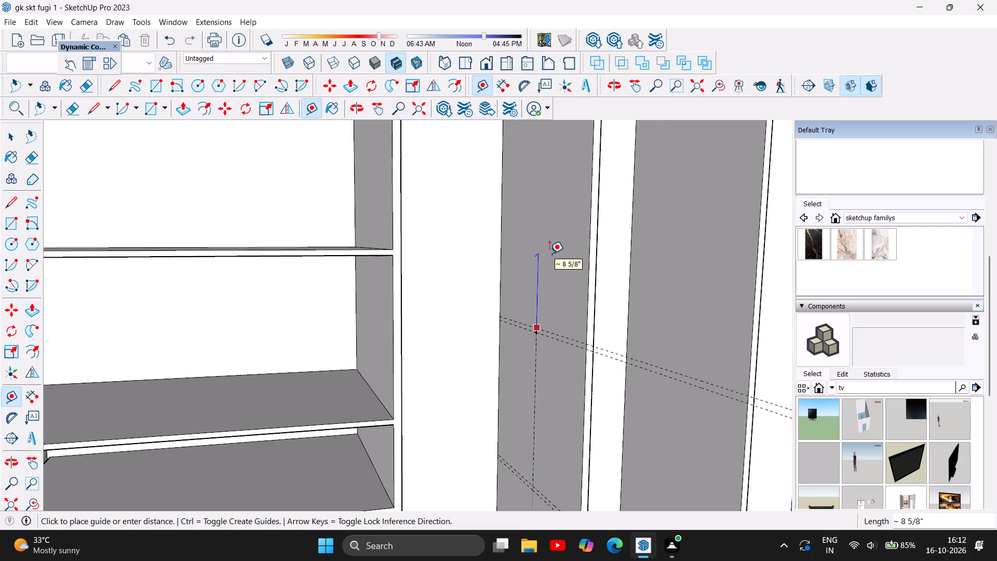
{"action": "type", "text": "18.6"}
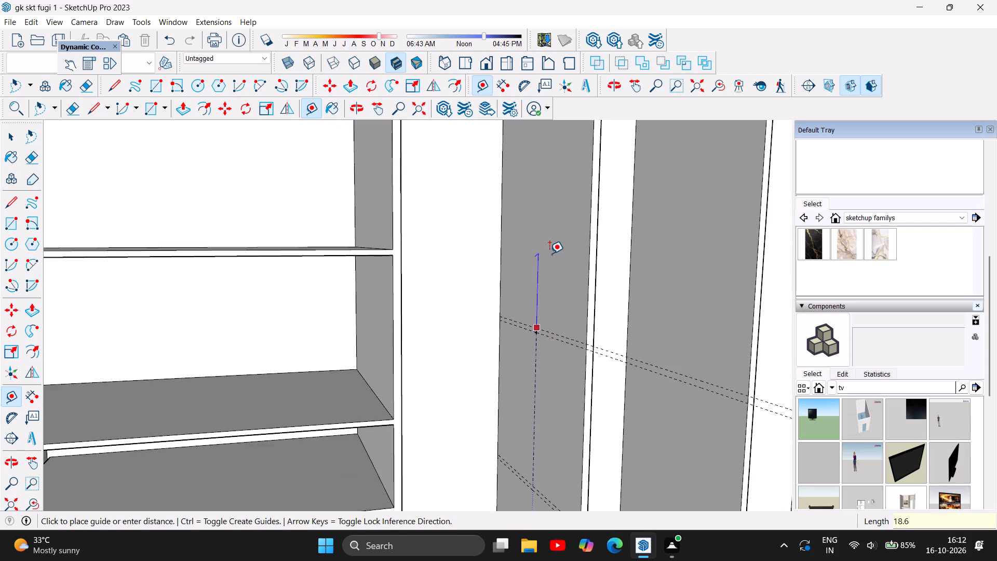
{"action": "key", "text": "Return"}
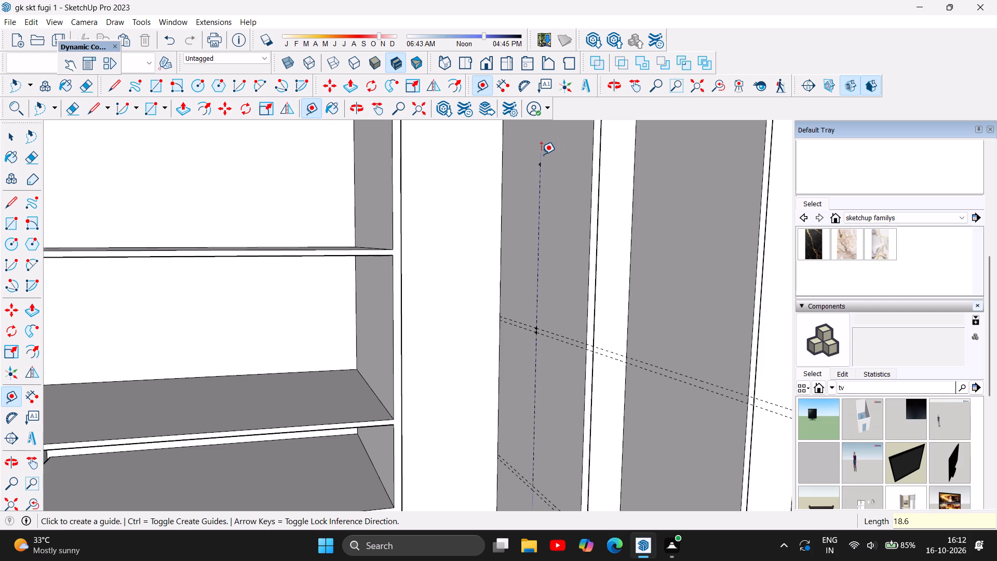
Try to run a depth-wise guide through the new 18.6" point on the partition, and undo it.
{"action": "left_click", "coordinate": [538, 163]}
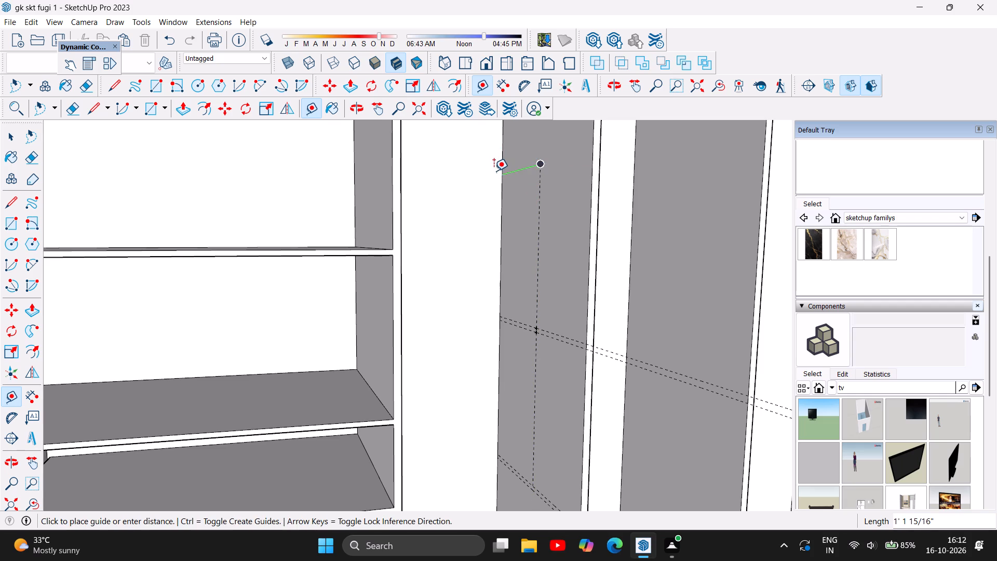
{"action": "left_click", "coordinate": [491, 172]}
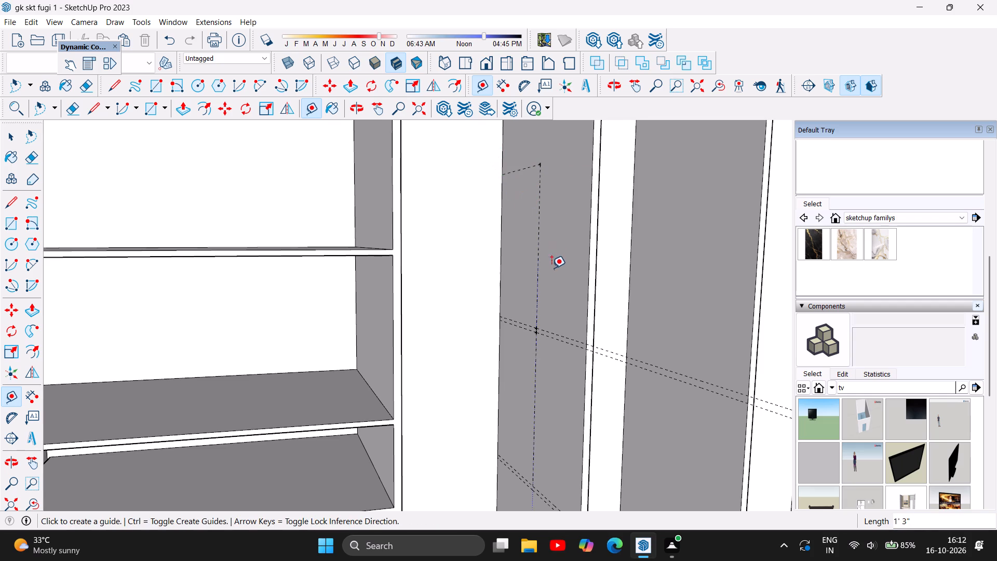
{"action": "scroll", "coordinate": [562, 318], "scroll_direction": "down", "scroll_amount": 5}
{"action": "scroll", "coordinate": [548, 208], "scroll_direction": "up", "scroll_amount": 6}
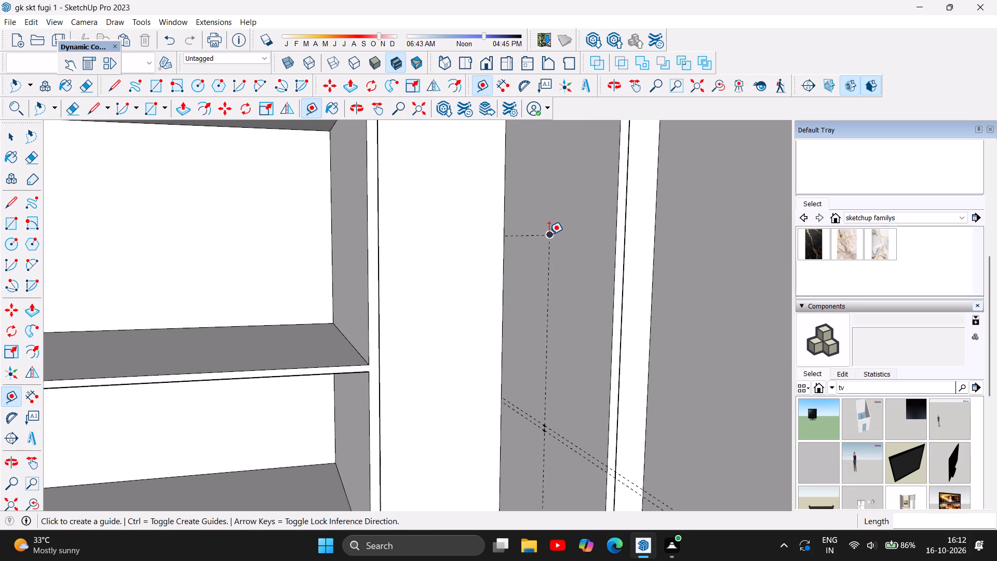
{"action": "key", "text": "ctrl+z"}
Run a depth-wise guide through the 18.6" point to the partition's back edge, and a parallel guide 0.5" above it.
{"action": "left_click", "coordinate": [549, 238]}
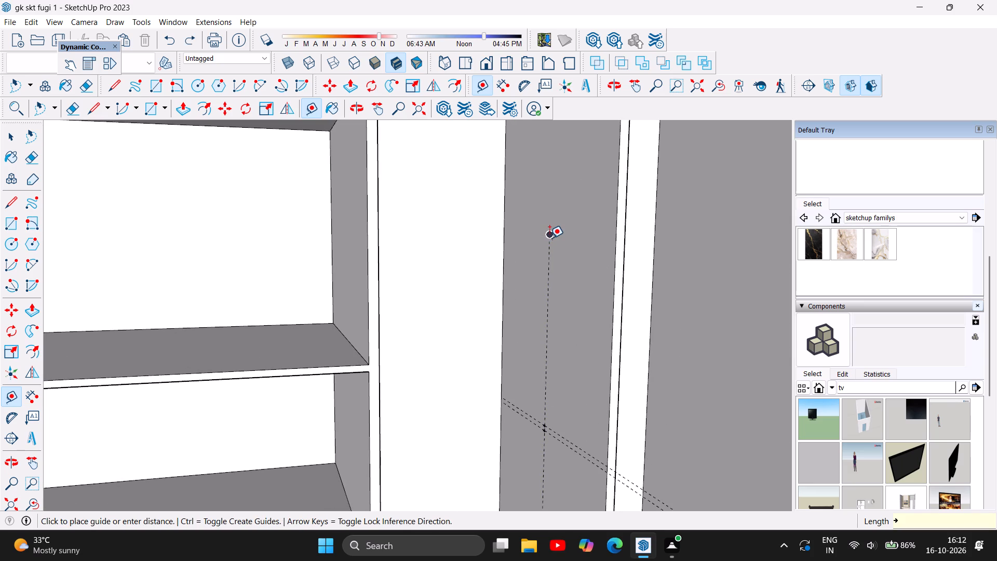
{"action": "left_click", "coordinate": [502, 236]}
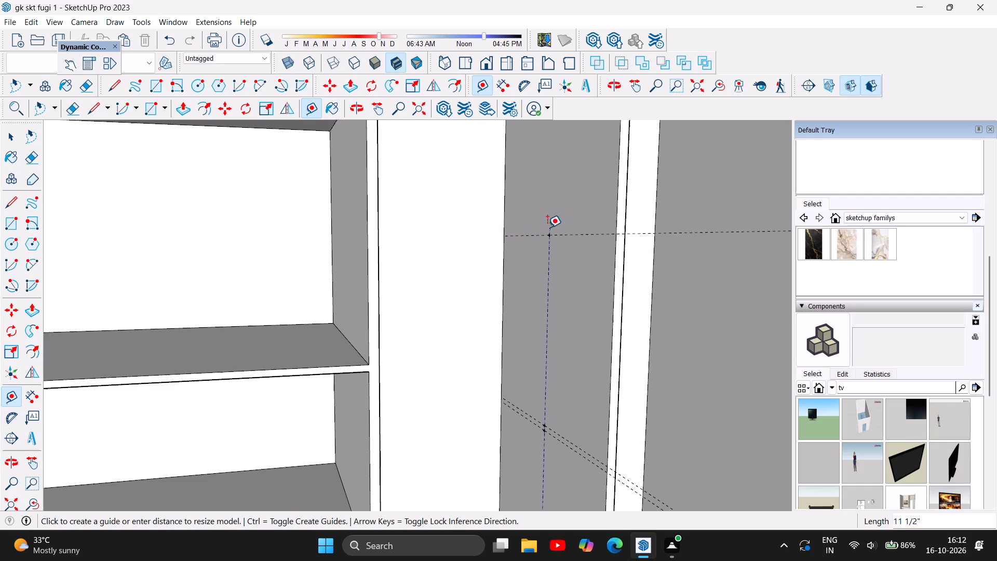
{"action": "left_click", "coordinate": [549, 234]}
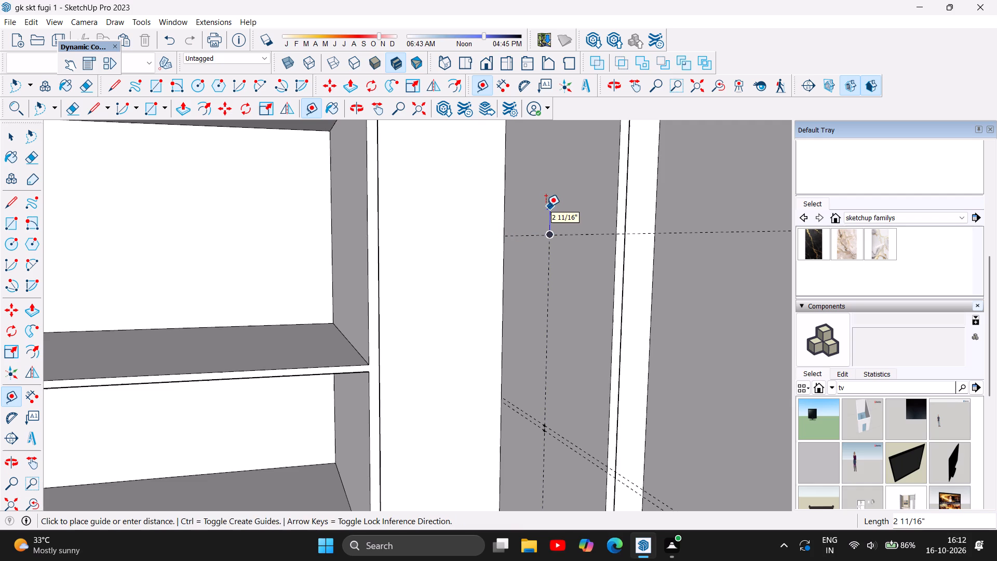
{"action": "type", "text": "0."}
{"action": "key", "text": "5"}
{"action": "key", "text": "Return"}
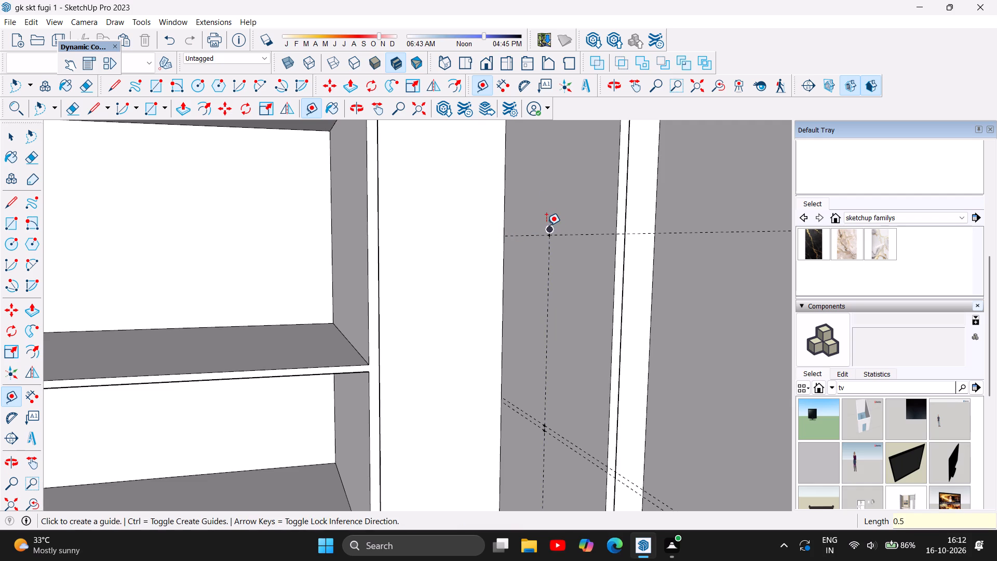
{"action": "left_click", "coordinate": [547, 228]}
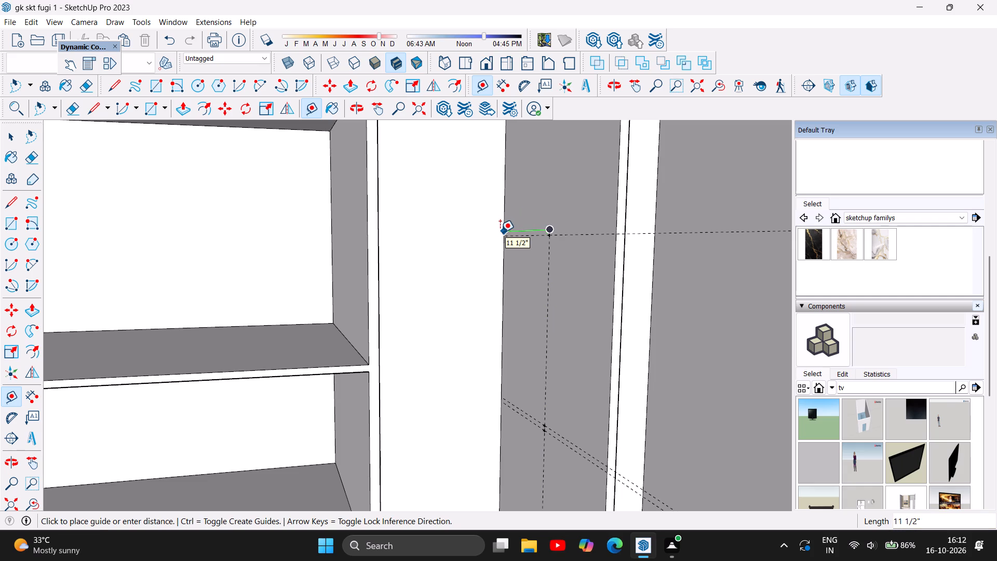
{"action": "left_click", "coordinate": [500, 232]}
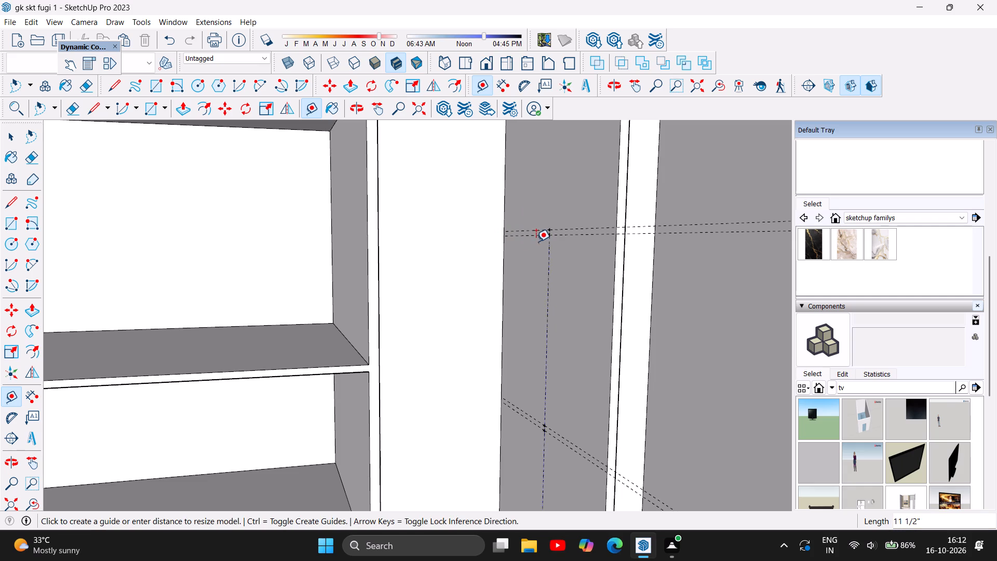
On the same partition, mark a point 18.6" above the upper guide of the third pair.
{"action": "scroll", "coordinate": [530, 237], "scroll_direction": "down", "scroll_amount": 5}
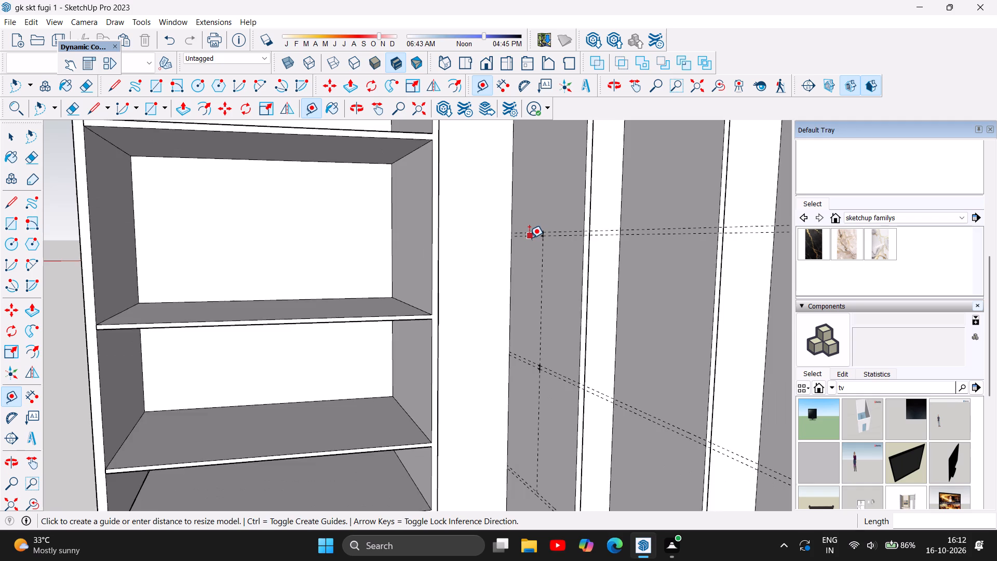
{"action": "scroll", "coordinate": [529, 238], "scroll_direction": "down", "scroll_amount": 5}
{"action": "scroll", "coordinate": [502, 450], "scroll_direction": "down", "scroll_amount": 4}
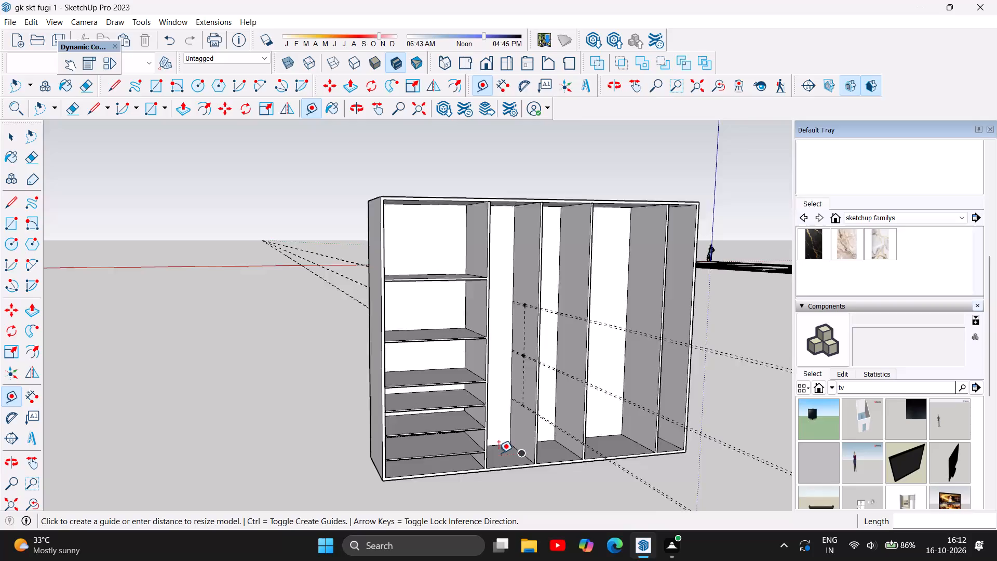
{"action": "scroll", "coordinate": [498, 453], "scroll_direction": "down", "scroll_amount": 2}
{"action": "scroll", "coordinate": [577, 457], "scroll_direction": "up", "scroll_amount": 2}
{"action": "scroll", "coordinate": [528, 496], "scroll_direction": "down", "scroll_amount": 3}
{"action": "scroll", "coordinate": [673, 376], "scroll_direction": "up", "scroll_amount": 2}
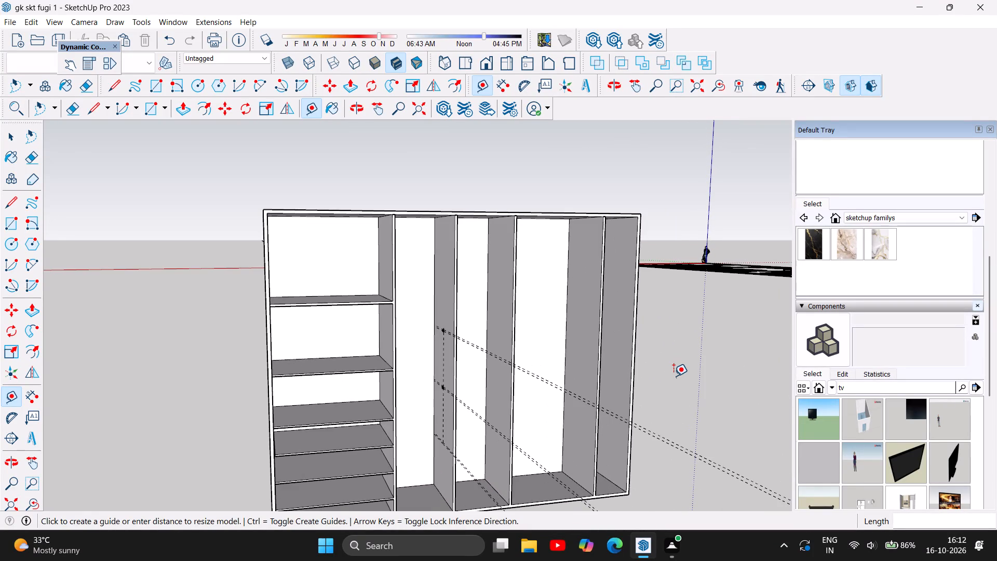
{"action": "scroll", "coordinate": [466, 277], "scroll_direction": "up", "scroll_amount": 4}
{"action": "scroll", "coordinate": [427, 354], "scroll_direction": "up", "scroll_amount": 2}
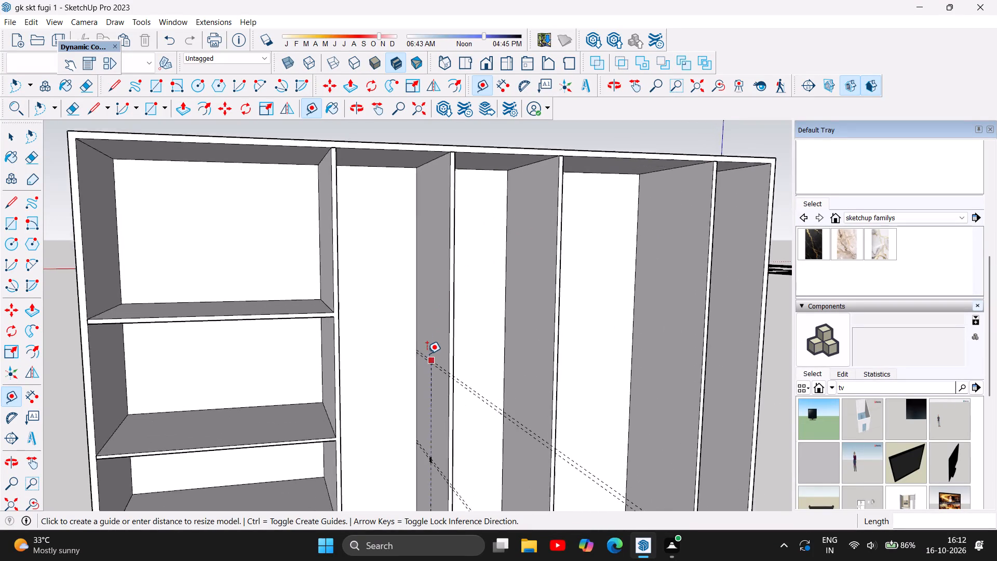
{"action": "scroll", "coordinate": [427, 354], "scroll_direction": "up", "scroll_amount": 8}
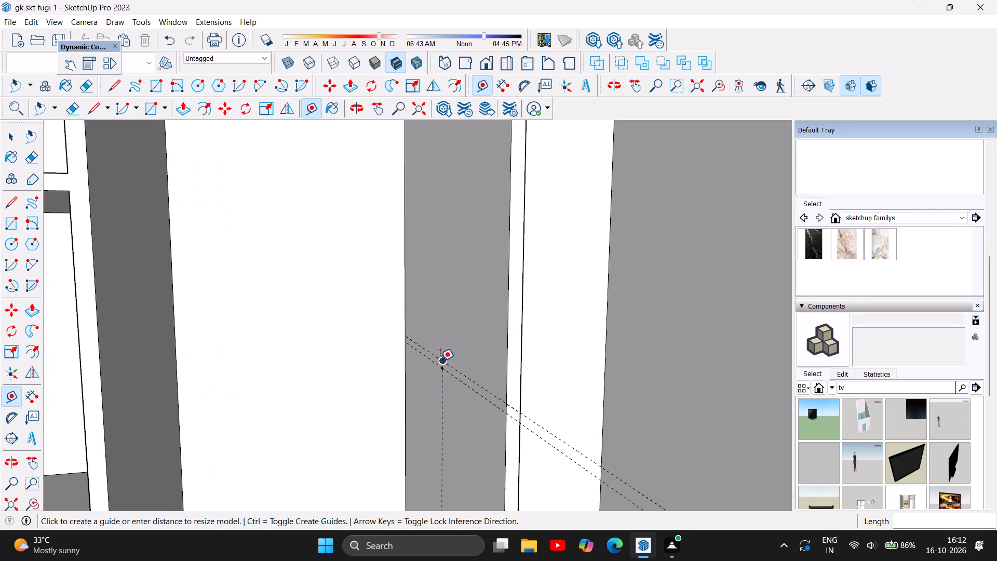
{"action": "left_click", "coordinate": [440, 361]}
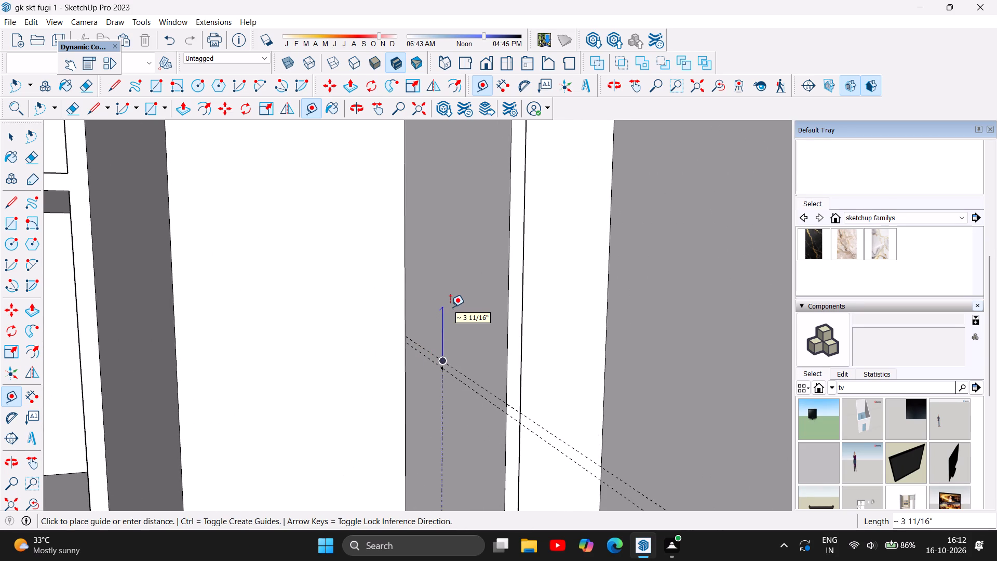
{"action": "type", "text": "18.6"}
{"action": "key", "text": "Return"}
Run a depth-wise guide through the new topmost point to the partition's back edge.
{"action": "scroll", "coordinate": [453, 398], "scroll_direction": "down", "scroll_amount": 5}
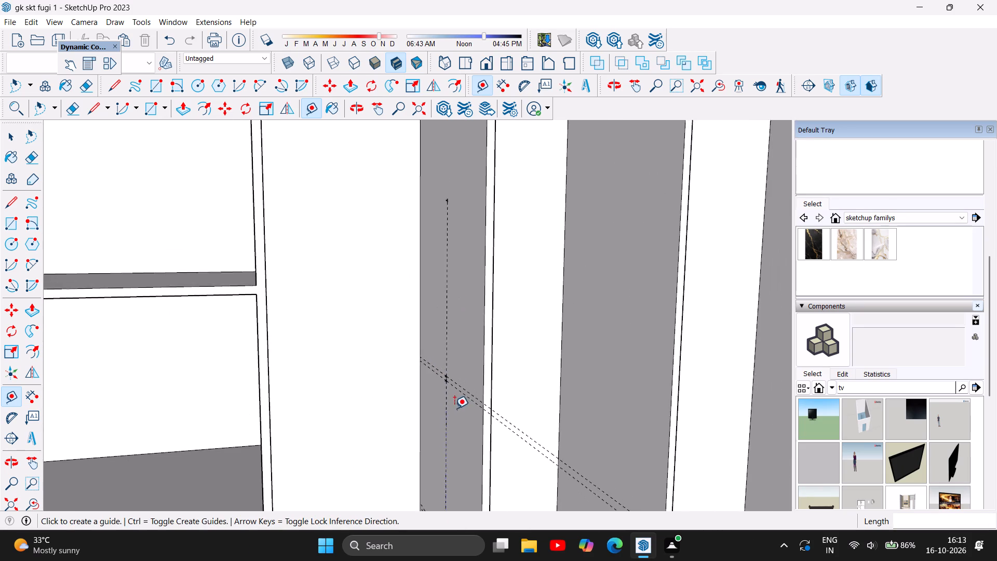
{"action": "scroll", "coordinate": [455, 414], "scroll_direction": "down", "scroll_amount": 5}
{"action": "scroll", "coordinate": [471, 455], "scroll_direction": "down", "scroll_amount": 3}
{"action": "scroll", "coordinate": [450, 316], "scroll_direction": "up", "scroll_amount": 4}
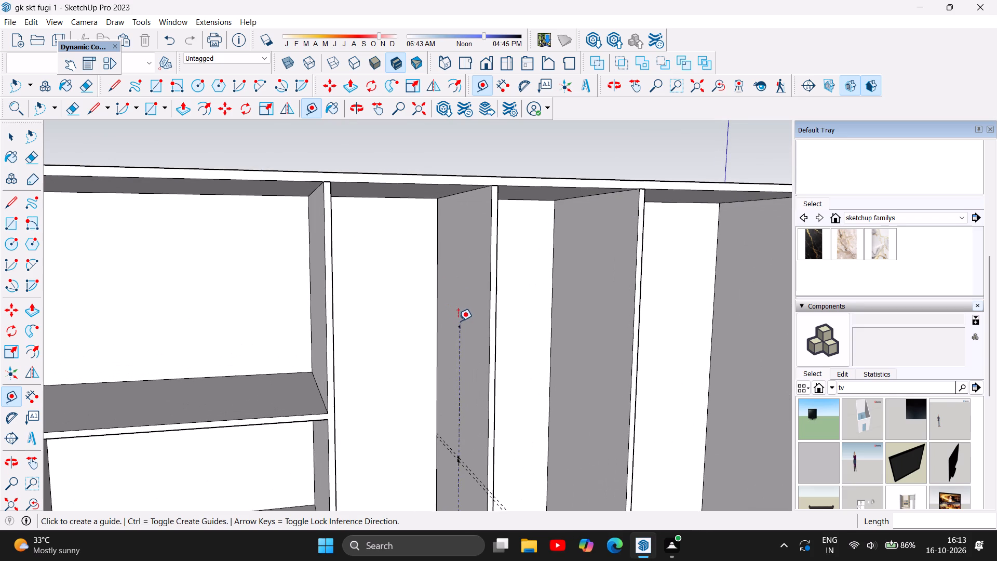
{"action": "left_click", "coordinate": [457, 327]}
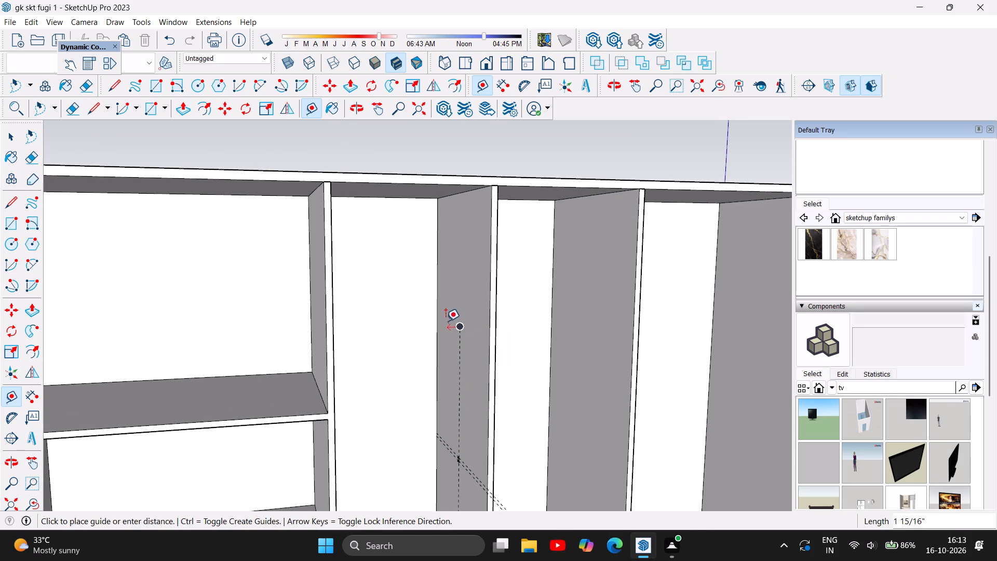
{"action": "left_click", "coordinate": [433, 315]}
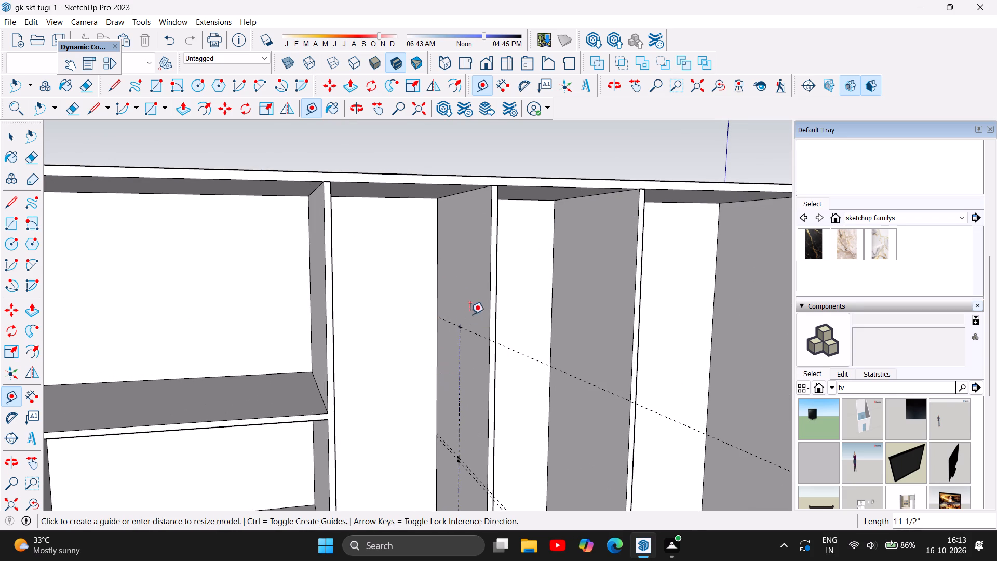
Mark a point 0.5" above the topmost guide and run a parallel depth-wise guide through it.
{"action": "scroll", "coordinate": [482, 271], "scroll_direction": "up", "scroll_amount": 2}
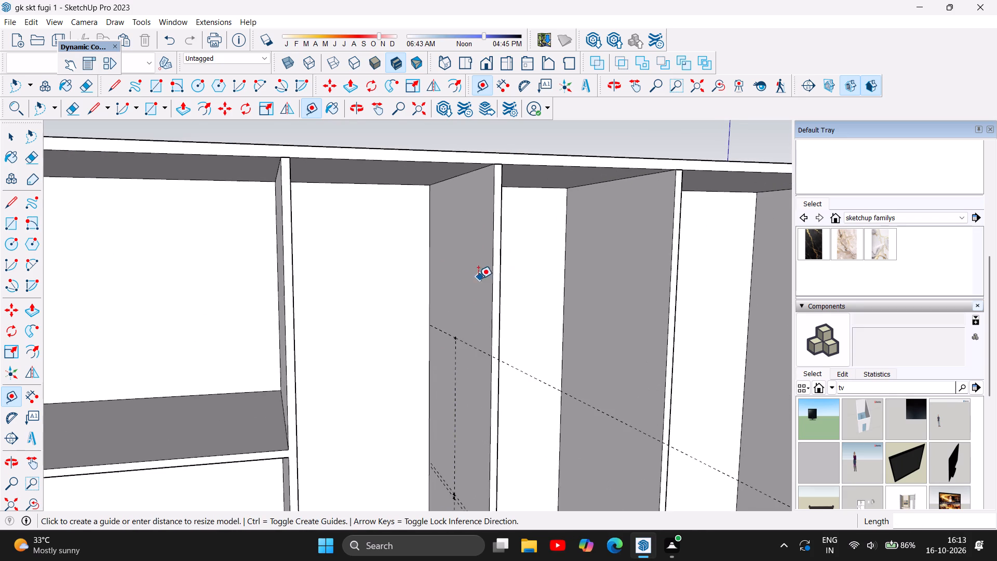
{"action": "scroll", "coordinate": [478, 278], "scroll_direction": "up", "scroll_amount": 1}
{"action": "scroll", "coordinate": [450, 345], "scroll_direction": "up", "scroll_amount": 6}
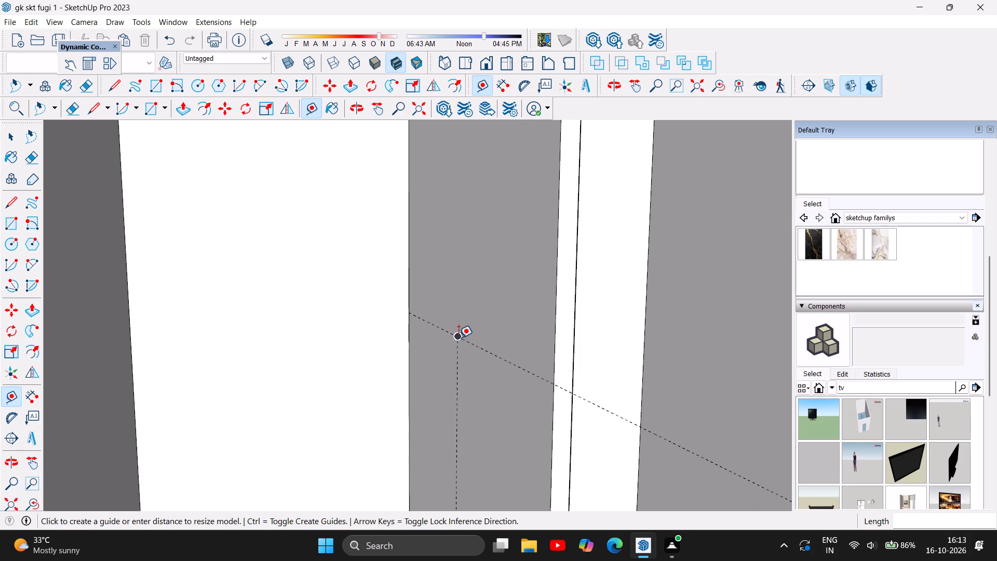
{"action": "double_click", "coordinate": [457, 338]}
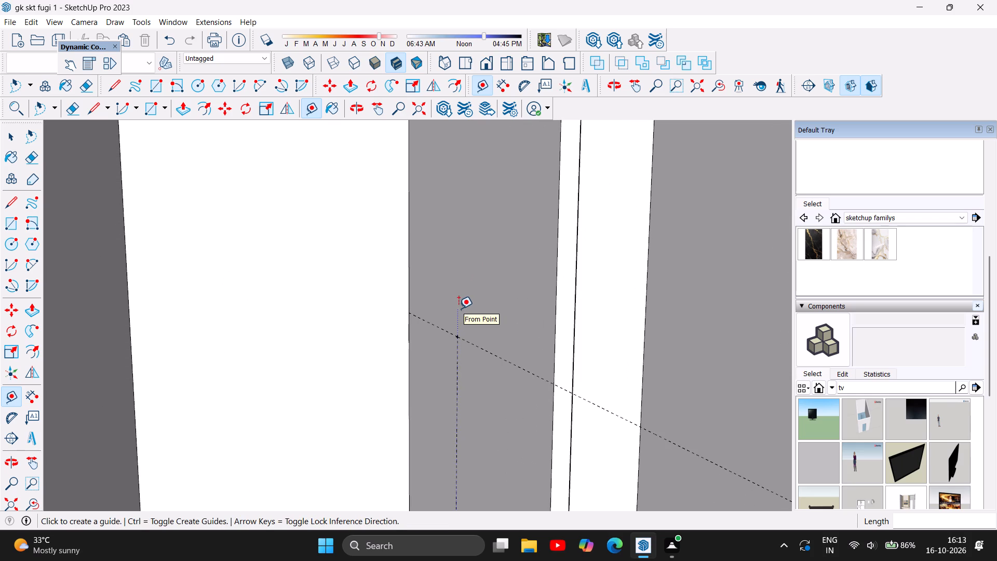
{"action": "type", "text": "0.5"}
{"action": "key", "text": "Return"}
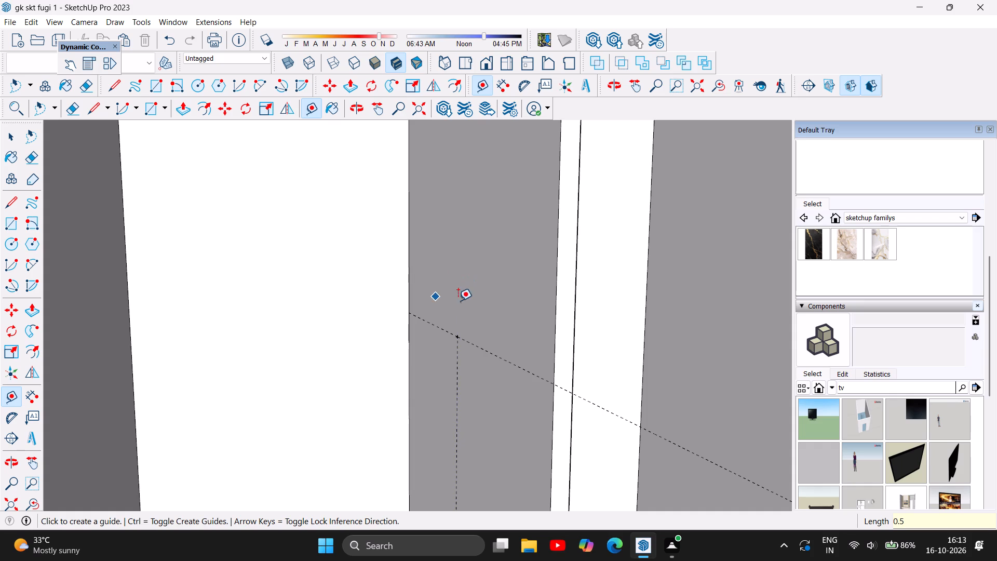
{"action": "left_click", "coordinate": [454, 338]}
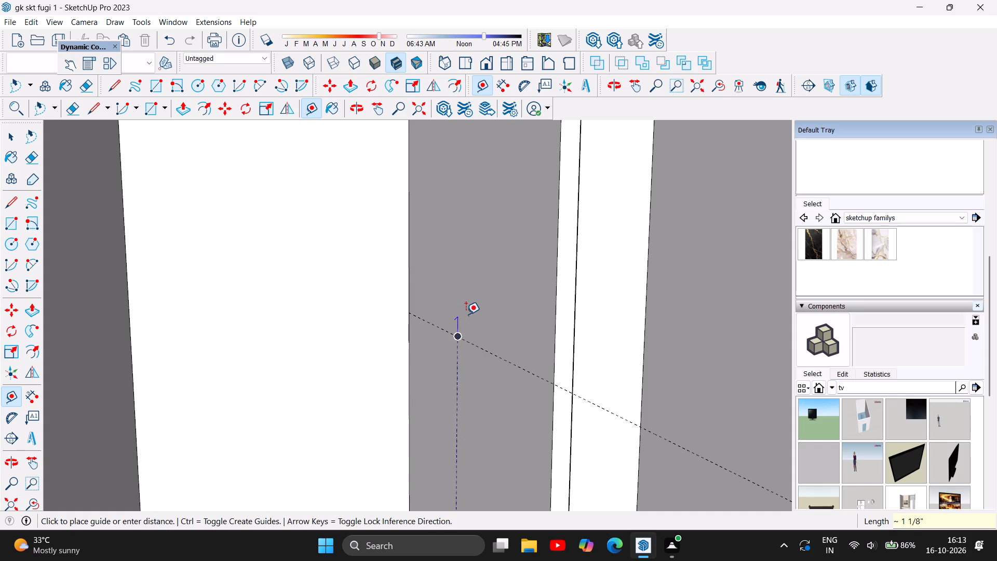
{"action": "type", "text": "0.5"}
{"action": "key", "text": "Return"}
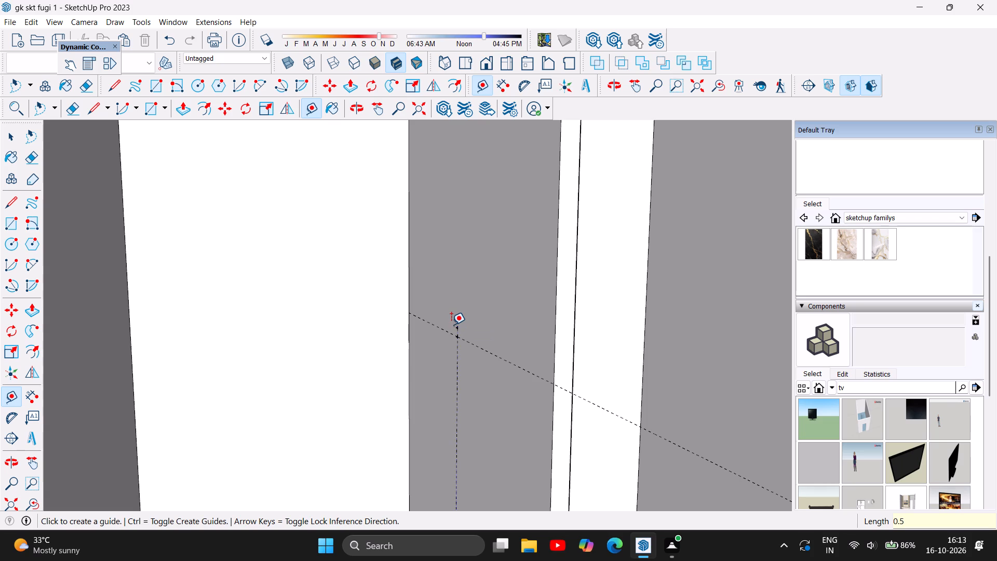
{"action": "left_click", "coordinate": [455, 326]}
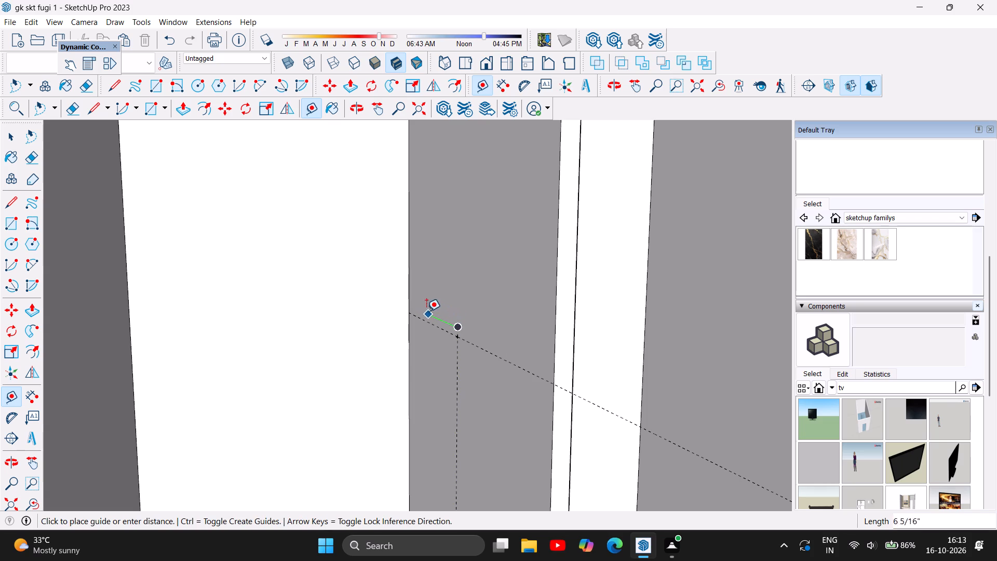
{"action": "left_click", "coordinate": [403, 300]}
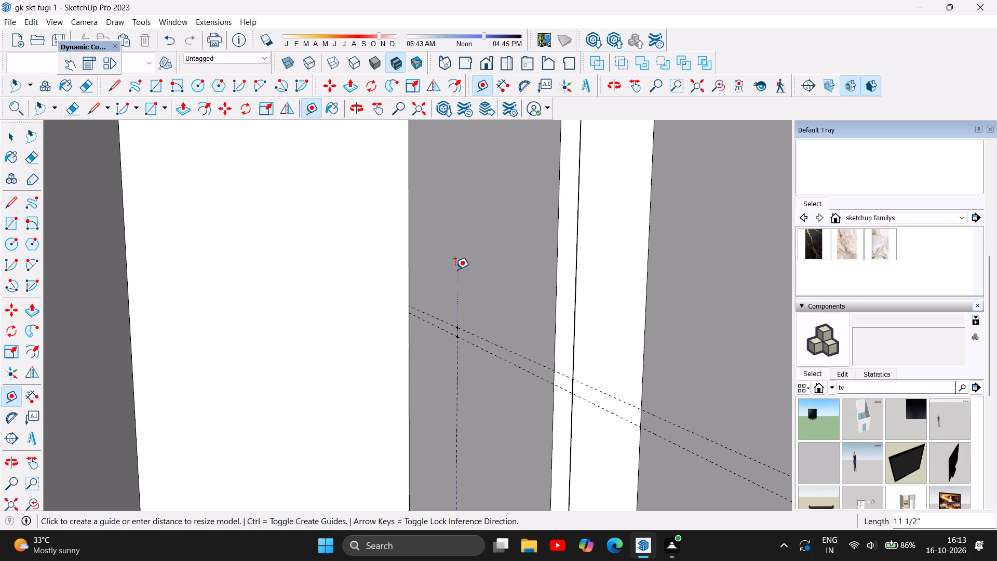
{"action": "scroll", "coordinate": [437, 377], "scroll_direction": "down", "scroll_amount": 1}
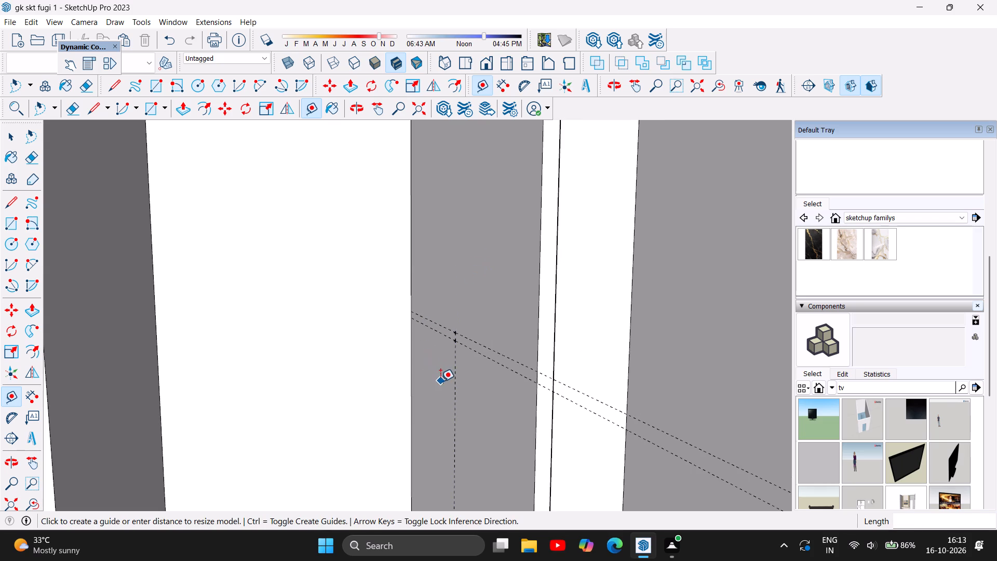
{"action": "scroll", "coordinate": [454, 375], "scroll_direction": "down", "scroll_amount": 8}
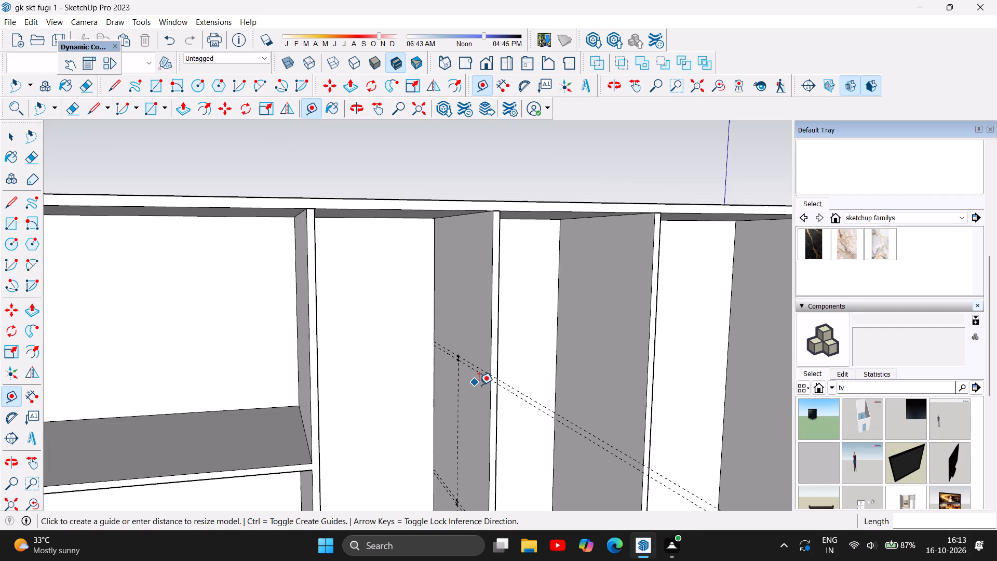
Draw a 1/2" by 1' 11" rectangle between the lowest pair of guides, from the partition's back edge to its front edge.
{"action": "scroll", "coordinate": [480, 370], "scroll_direction": "down", "scroll_amount": 6}
{"action": "scroll", "coordinate": [578, 333], "scroll_direction": "down", "scroll_amount": 5}
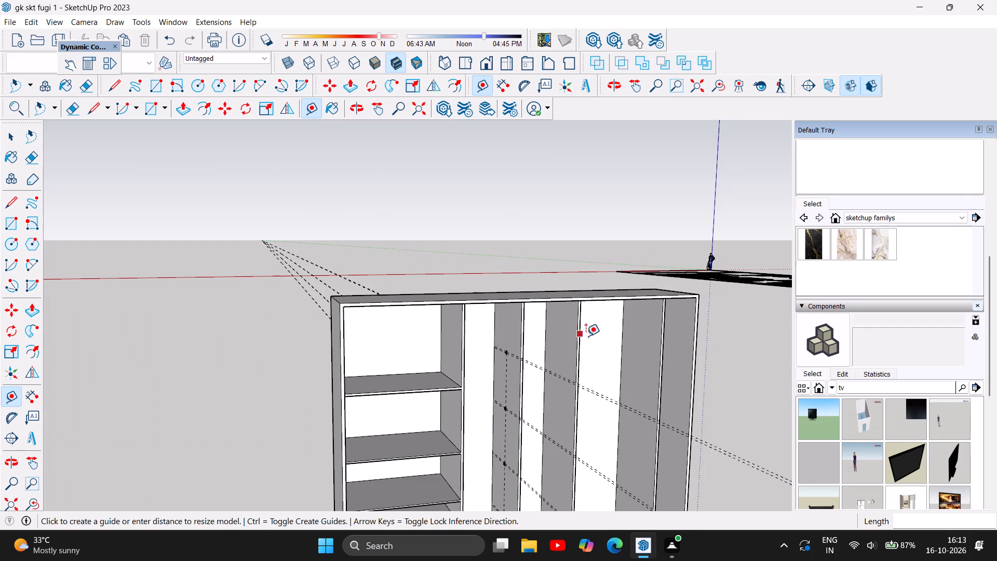
{"action": "scroll", "coordinate": [378, 305], "scroll_direction": "down", "scroll_amount": 5}
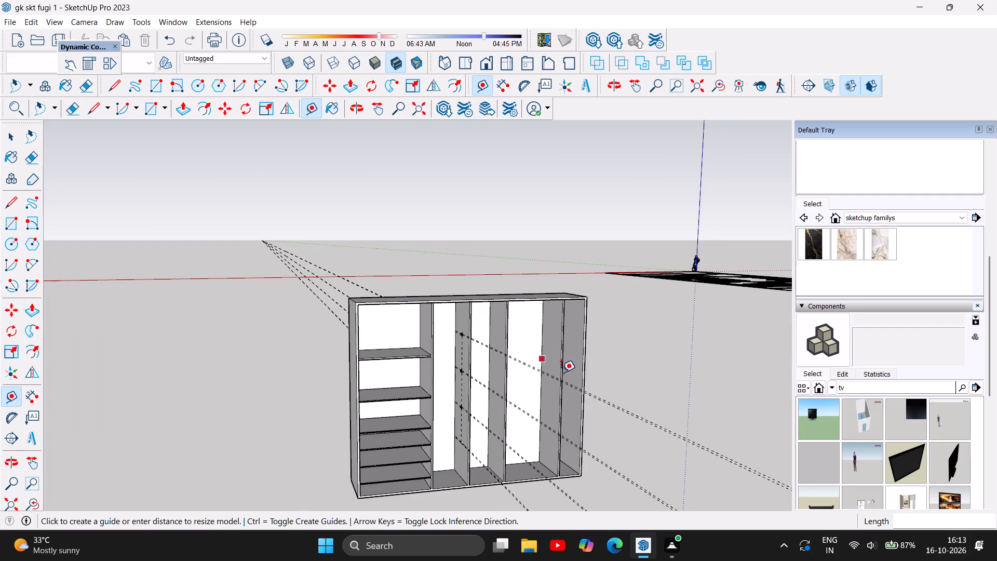
{"action": "scroll", "coordinate": [463, 419], "scroll_direction": "up", "scroll_amount": 2}
{"action": "scroll", "coordinate": [499, 355], "scroll_direction": "down", "scroll_amount": 5}
{"action": "scroll", "coordinate": [521, 375], "scroll_direction": "up", "scroll_amount": 2}
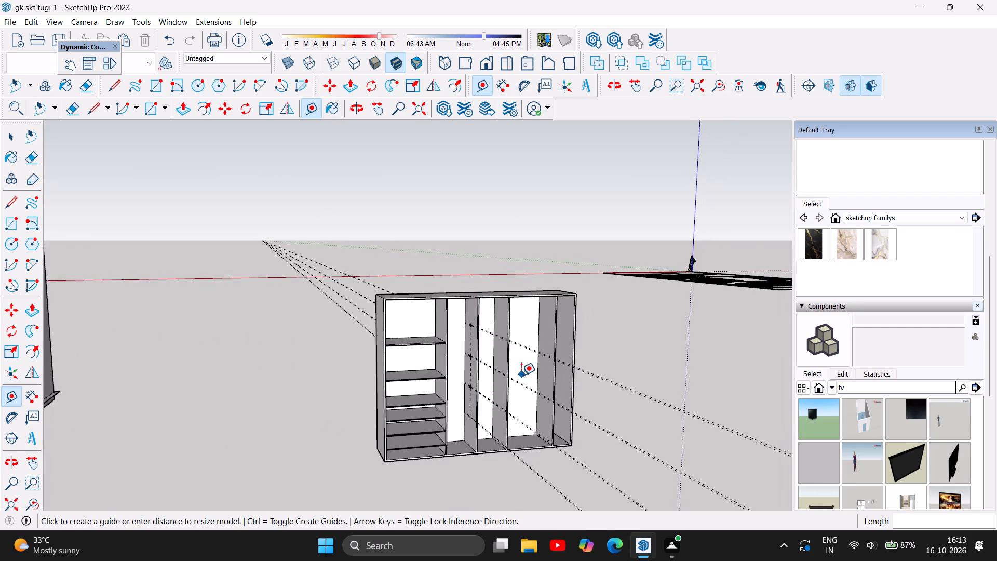
{"action": "scroll", "coordinate": [521, 375], "scroll_direction": "up", "scroll_amount": 2}
{"action": "scroll", "coordinate": [386, 364], "scroll_direction": "up", "scroll_amount": 2}
{"action": "scroll", "coordinate": [467, 358], "scroll_direction": "down", "scroll_amount": 3}
{"action": "scroll", "coordinate": [491, 419], "scroll_direction": "down", "scroll_amount": 1}
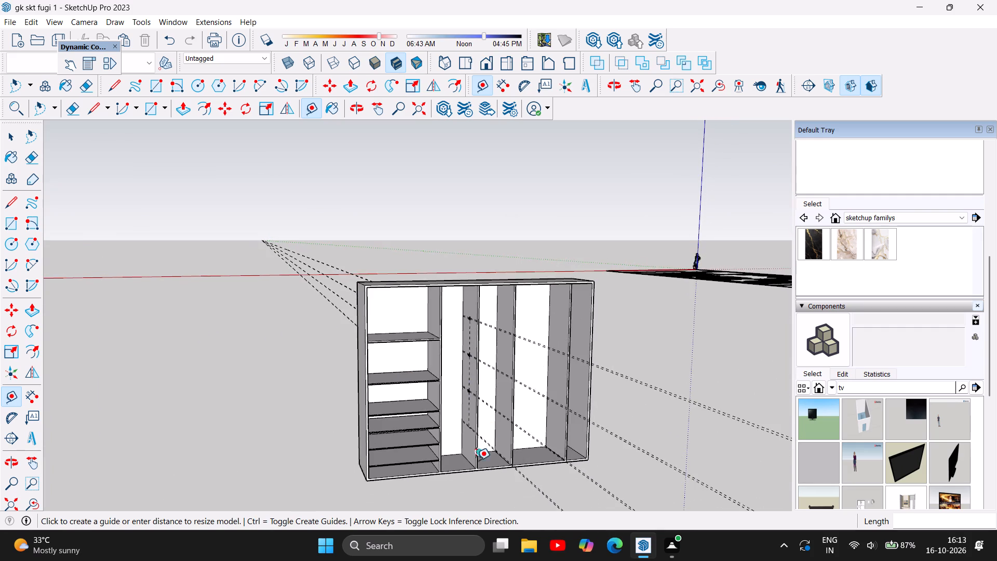
{"action": "scroll", "coordinate": [473, 473], "scroll_direction": "up", "scroll_amount": 5}
{"action": "scroll", "coordinate": [461, 409], "scroll_direction": "up", "scroll_amount": 10}
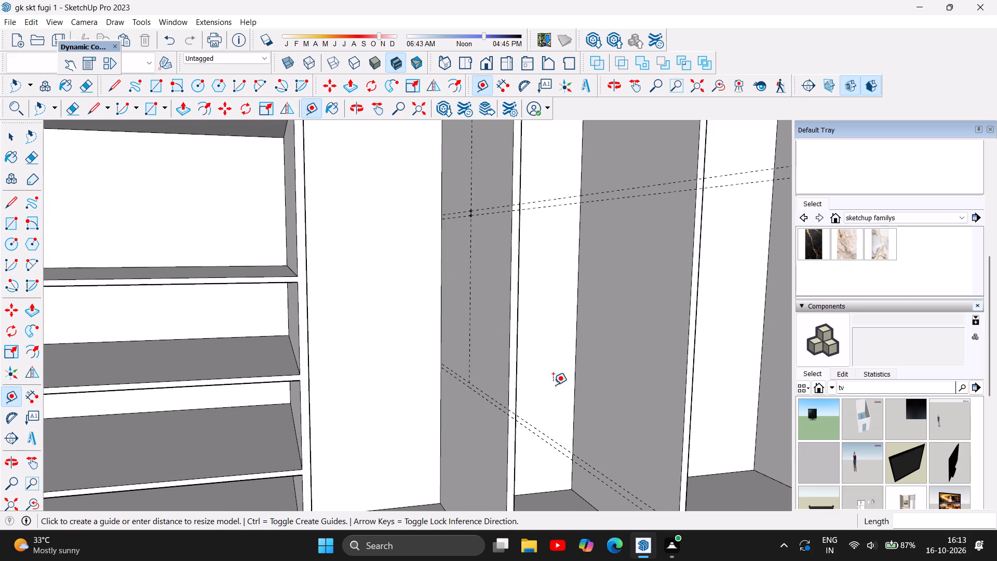
{"action": "left_click", "coordinate": [11, 219]}
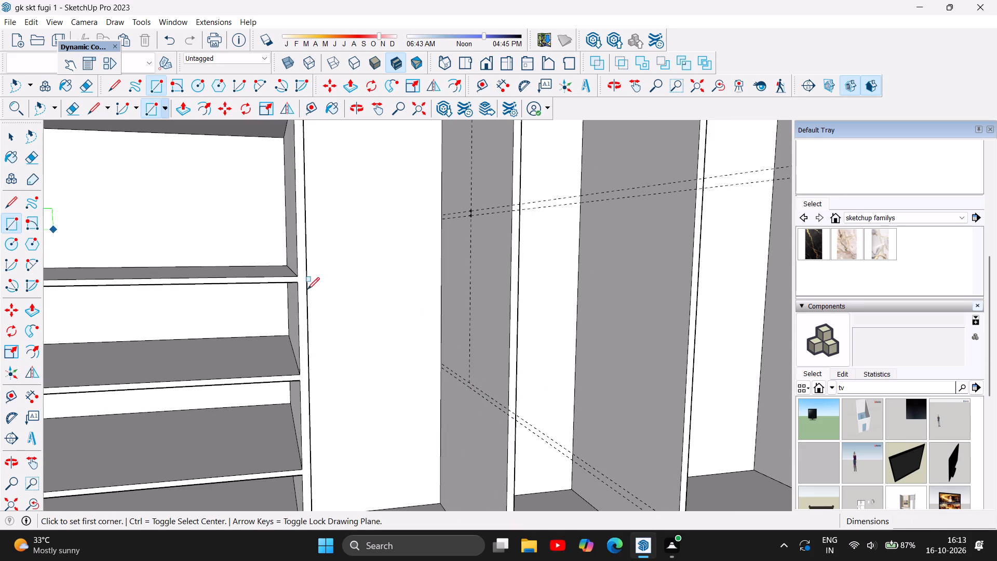
{"action": "scroll", "coordinate": [469, 380], "scroll_direction": "up", "scroll_amount": 11}
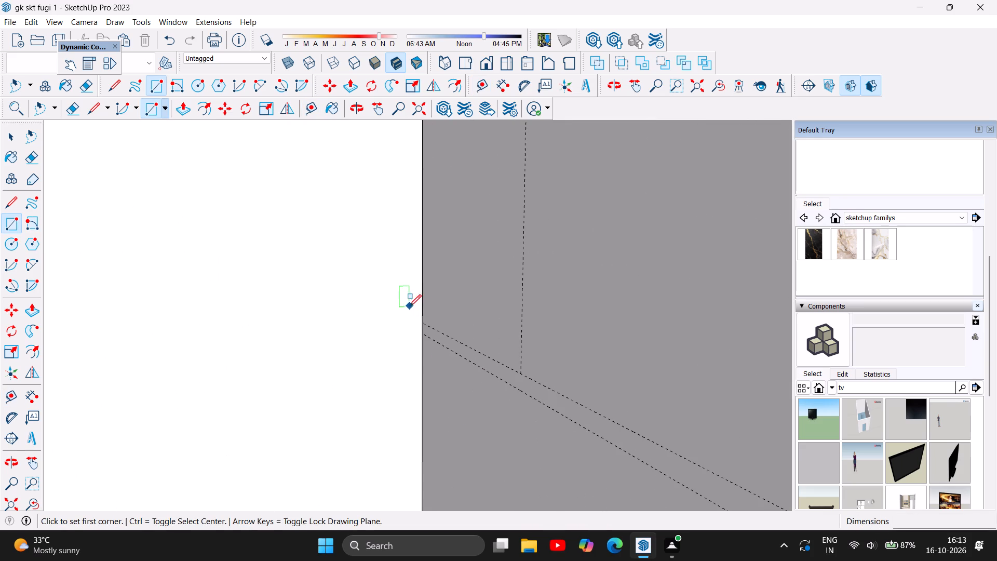
{"action": "left_click", "coordinate": [421, 318]}
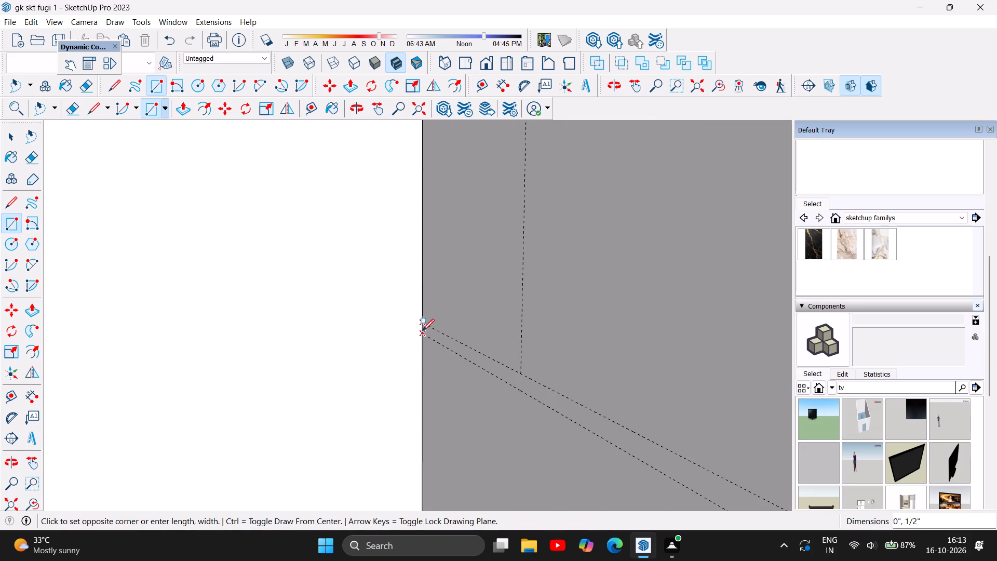
{"action": "left_click", "coordinate": [422, 332]}
{"action": "scroll", "coordinate": [455, 357], "scroll_direction": "down", "scroll_amount": 3}
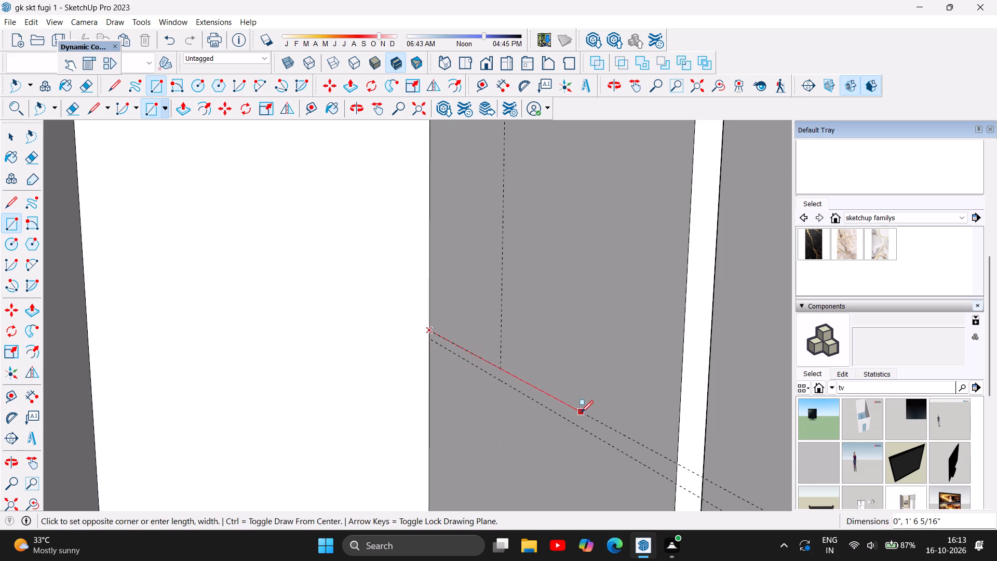
{"action": "scroll", "coordinate": [579, 410], "scroll_direction": "down", "scroll_amount": 5}
{"action": "left_click", "coordinate": [638, 453]}
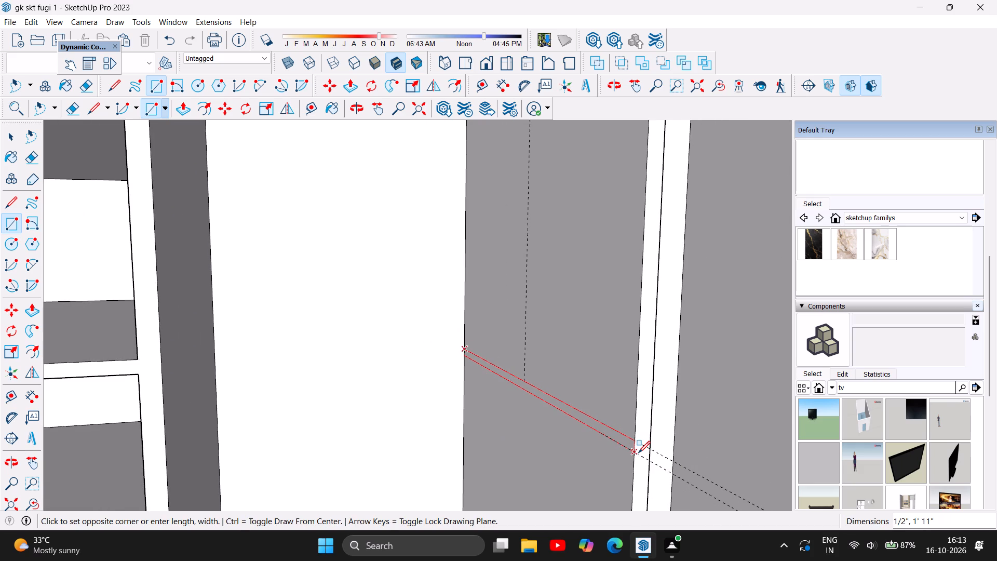
Draw a 1/2" by 1' 11" rectangle between the second pair of guides from the bottom, across the partition's full depth.
{"action": "scroll", "coordinate": [556, 506], "scroll_direction": "down", "scroll_amount": 10}
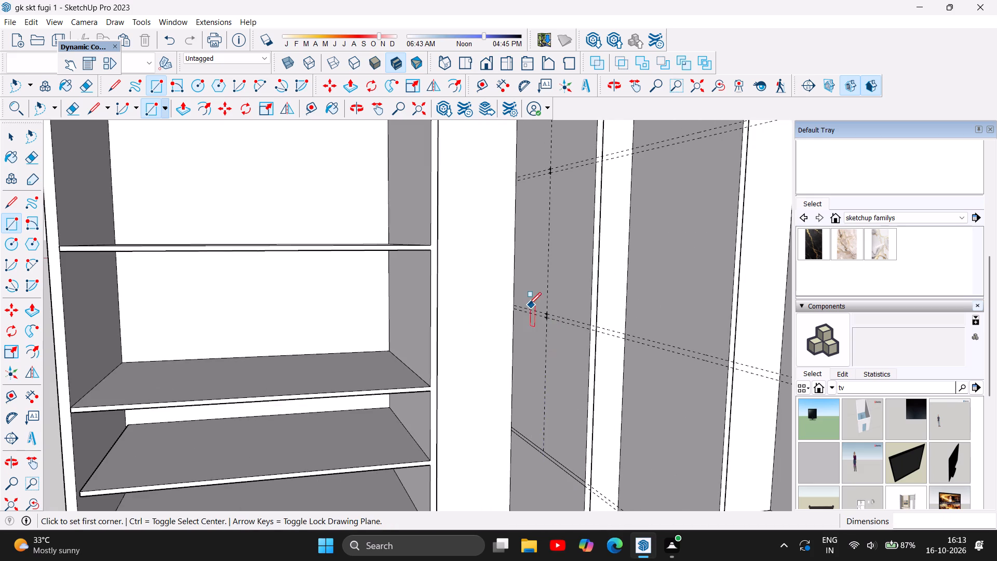
{"action": "scroll", "coordinate": [529, 304], "scroll_direction": "up", "scroll_amount": 16}
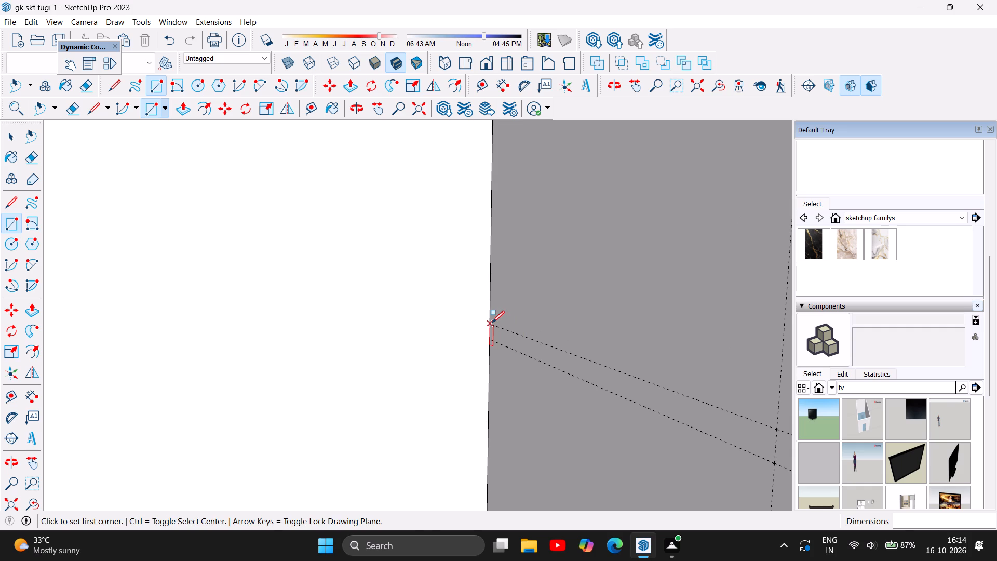
{"action": "left_click", "coordinate": [492, 323]}
{"action": "scroll", "coordinate": [514, 350], "scroll_direction": "down", "scroll_amount": 14}
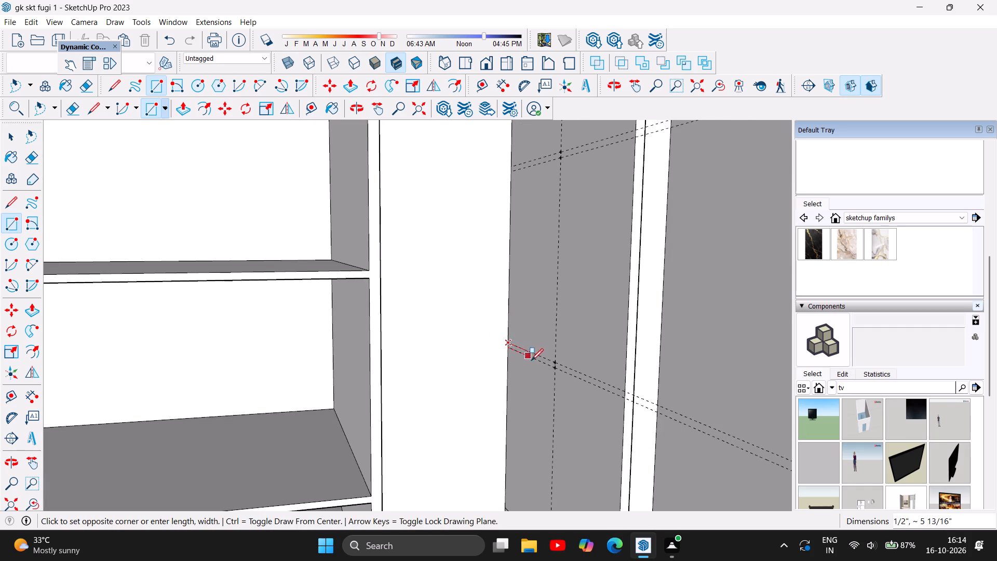
{"action": "scroll", "coordinate": [551, 367], "scroll_direction": "down", "scroll_amount": 5}
{"action": "scroll", "coordinate": [618, 406], "scroll_direction": "up", "scroll_amount": 2}
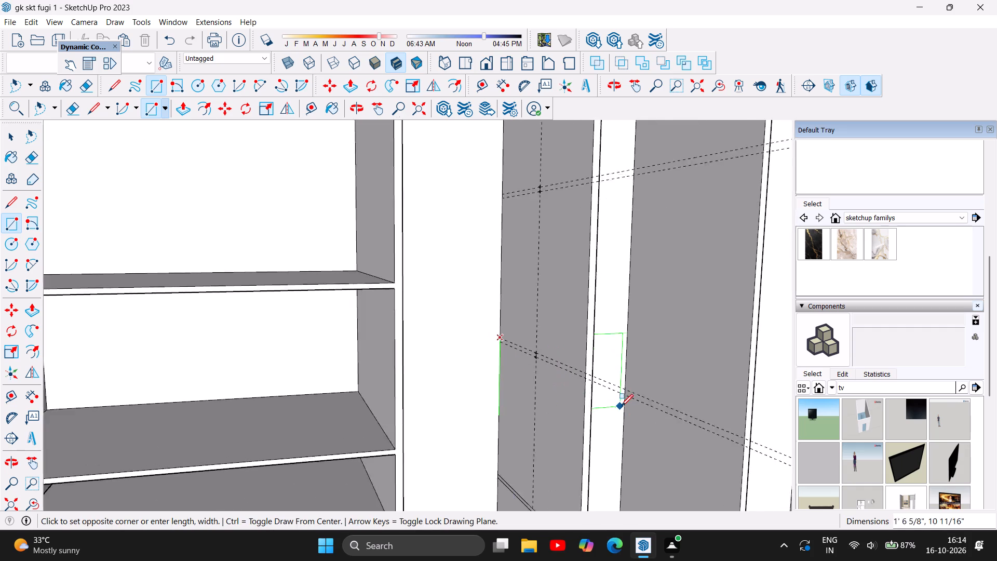
{"action": "scroll", "coordinate": [621, 406], "scroll_direction": "up", "scroll_amount": 1}
{"action": "scroll", "coordinate": [588, 372], "scroll_direction": "up", "scroll_amount": 4}
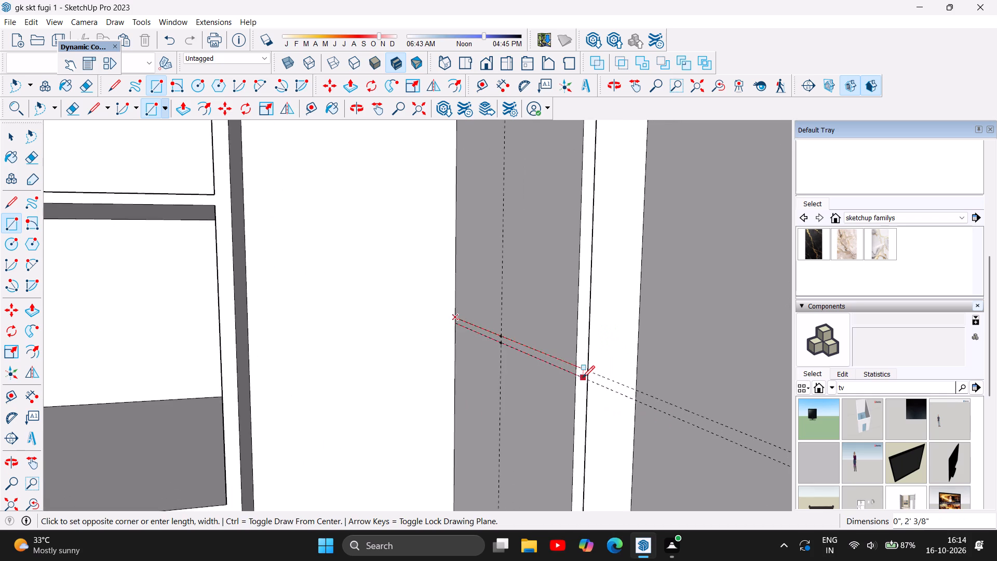
{"action": "scroll", "coordinate": [583, 378], "scroll_direction": "up", "scroll_amount": 11}
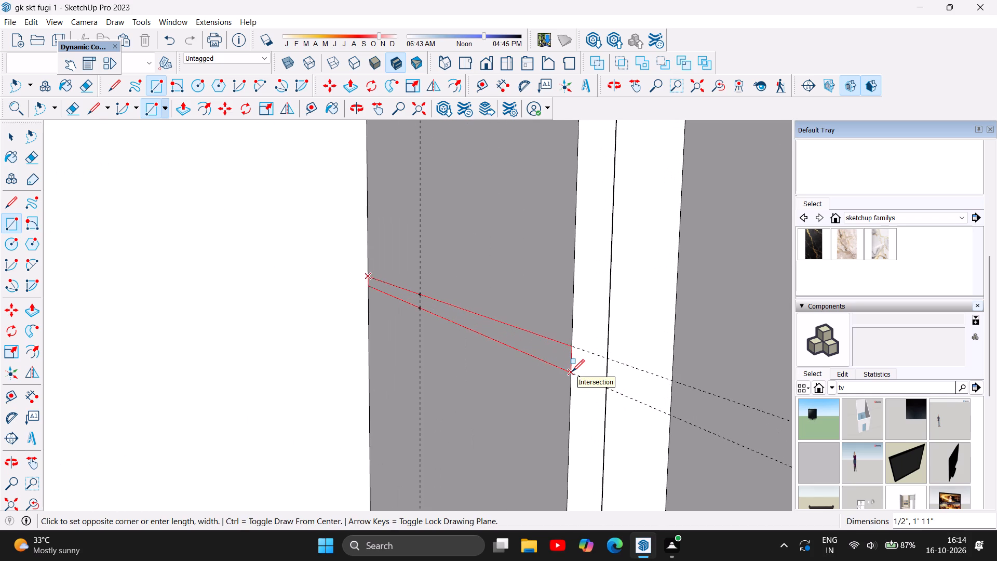
{"action": "left_click", "coordinate": [572, 371]}
Draw a 1/2" by 1' 11" rectangle between the third pair of guides from the bottom, from the partition's back edge to its front edge.
{"action": "scroll", "coordinate": [585, 392], "scroll_direction": "down", "scroll_amount": 5}
{"action": "scroll", "coordinate": [575, 433], "scroll_direction": "down", "scroll_amount": 9}
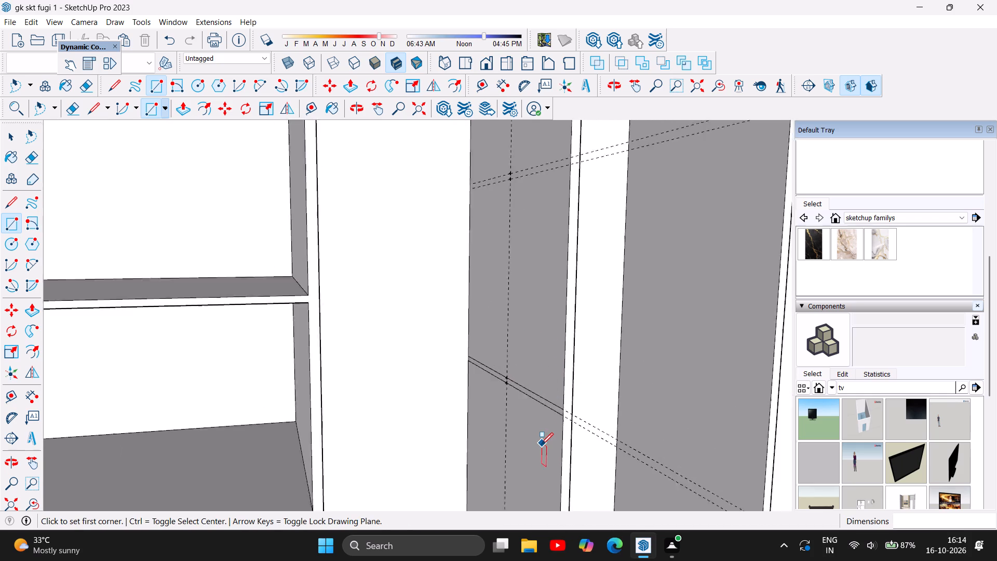
{"action": "scroll", "coordinate": [541, 445], "scroll_direction": "down", "scroll_amount": 10}
{"action": "scroll", "coordinate": [488, 307], "scroll_direction": "up", "scroll_amount": 4}
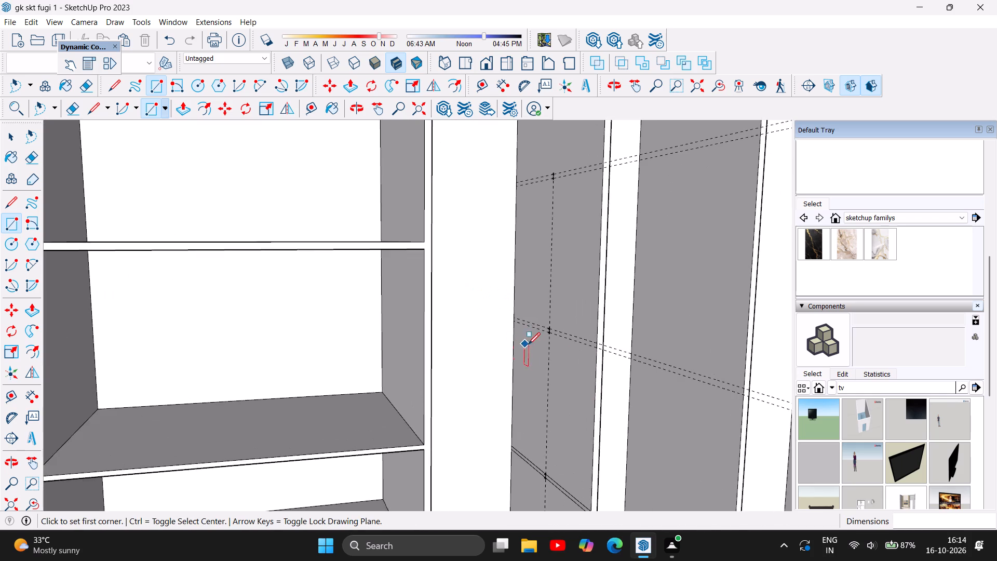
{"action": "scroll", "coordinate": [539, 351], "scroll_direction": "up", "scroll_amount": 3}
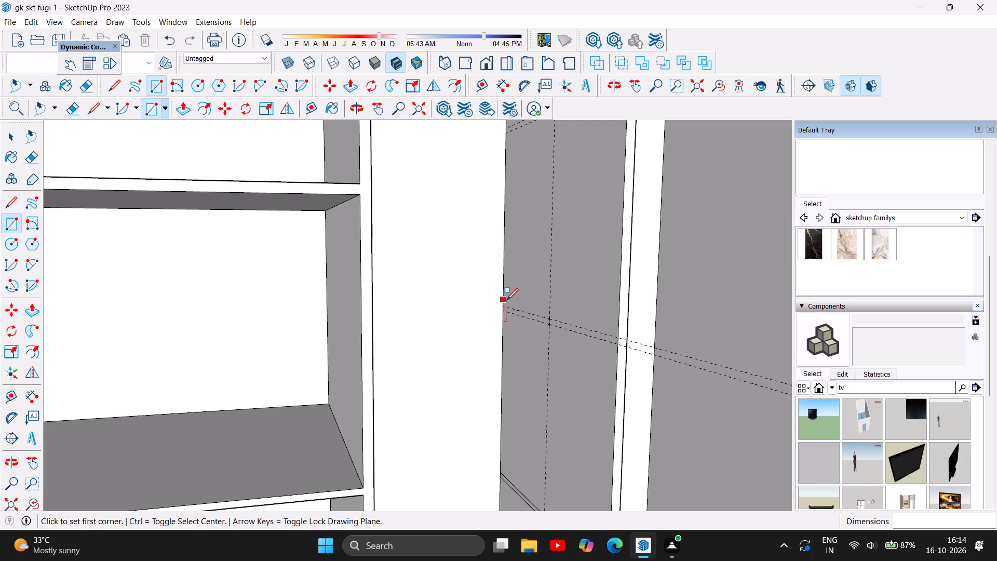
{"action": "scroll", "coordinate": [504, 305], "scroll_direction": "up", "scroll_amount": 5}
{"action": "left_click", "coordinate": [504, 305]}
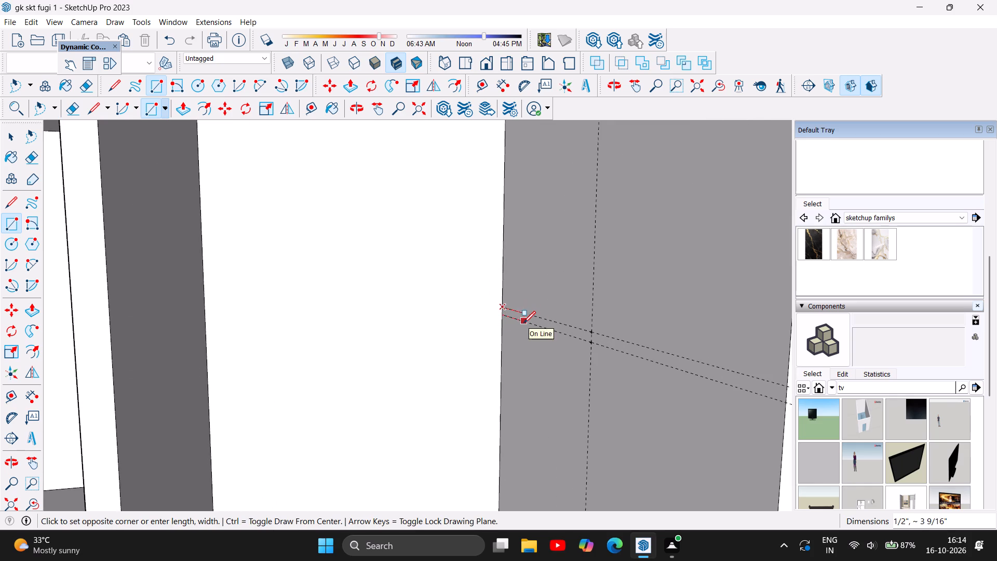
{"action": "left_click", "coordinate": [503, 316]}
{"action": "scroll", "coordinate": [531, 328], "scroll_direction": "down", "scroll_amount": 5}
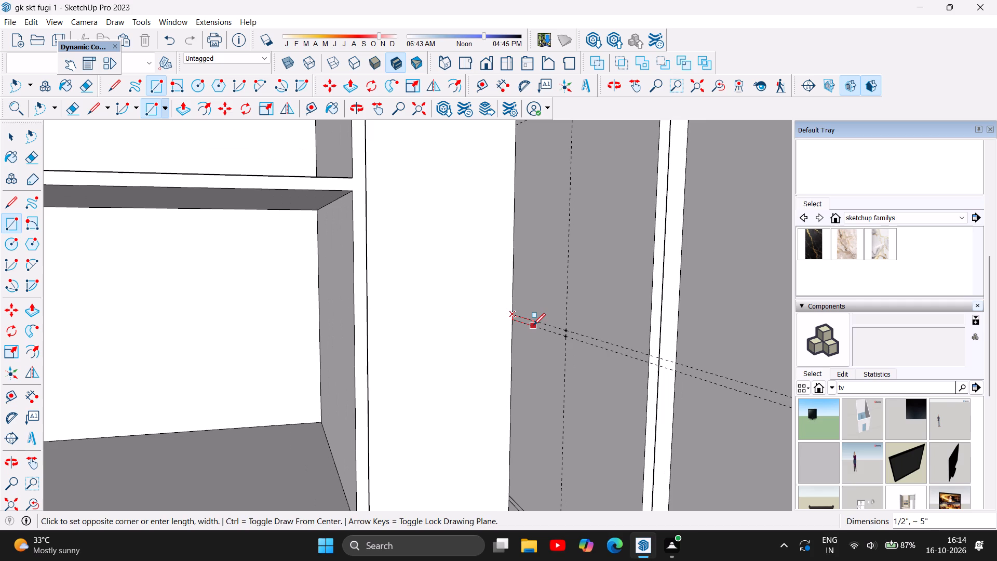
{"action": "scroll", "coordinate": [598, 349], "scroll_direction": "down", "scroll_amount": 6}
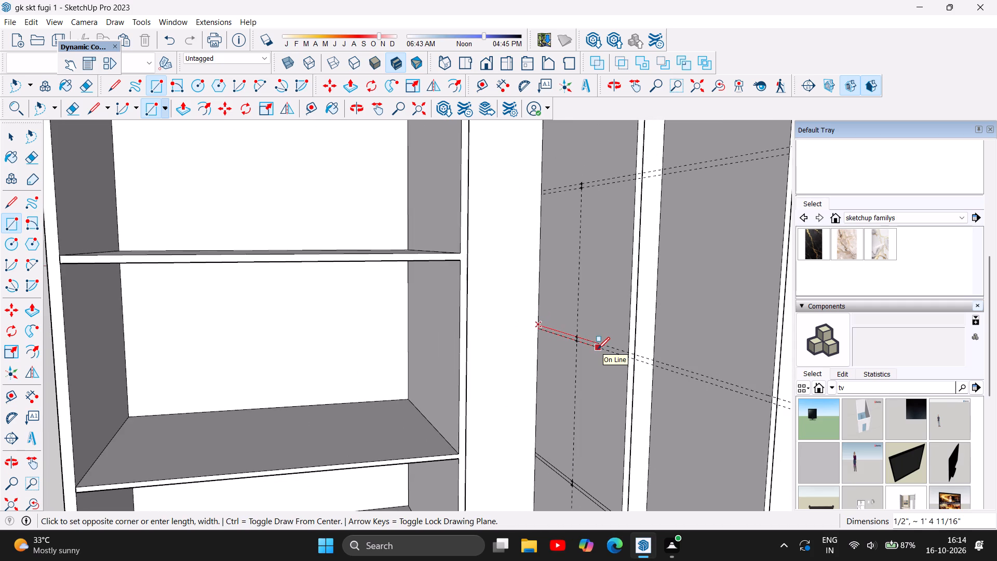
{"action": "scroll", "coordinate": [598, 349], "scroll_direction": "down", "scroll_amount": 7}
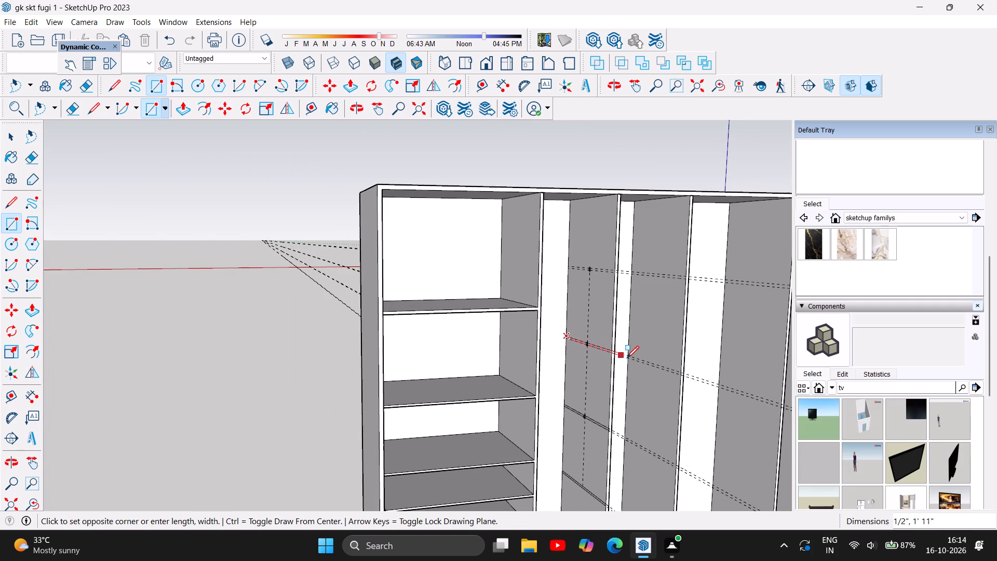
{"action": "scroll", "coordinate": [625, 358], "scroll_direction": "up", "scroll_amount": 11}
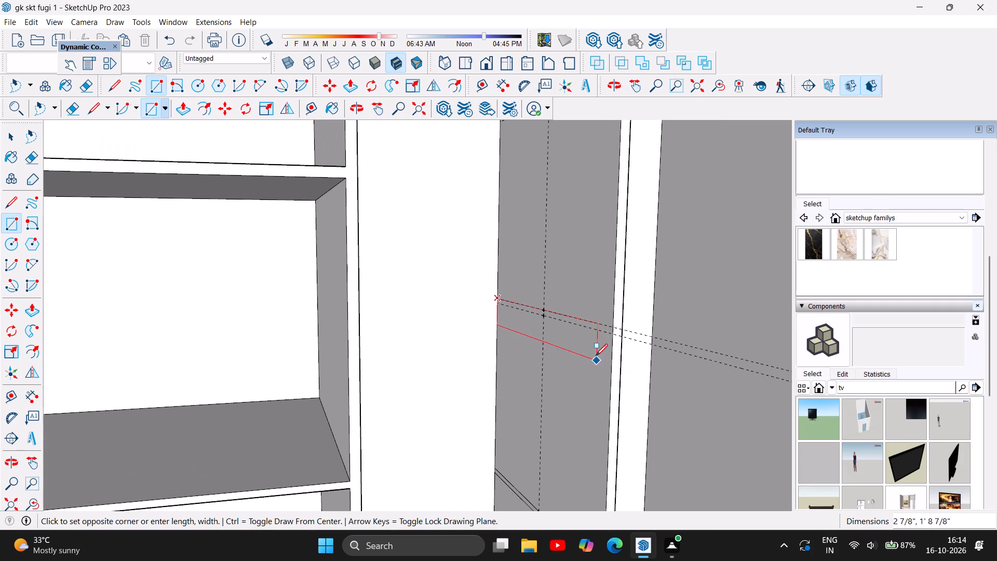
{"action": "scroll", "coordinate": [612, 335], "scroll_direction": "up", "scroll_amount": 6}
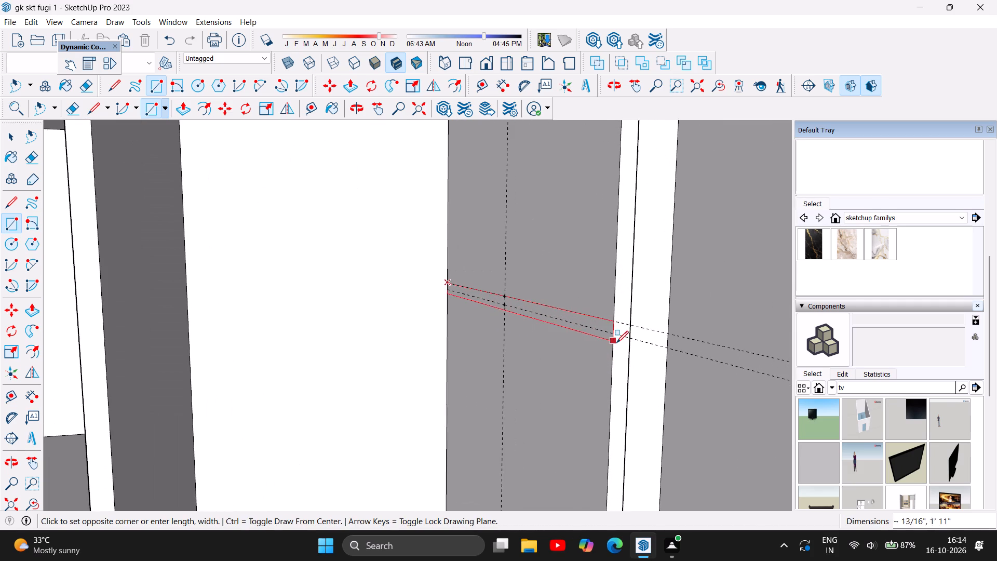
{"action": "scroll", "coordinate": [616, 343], "scroll_direction": "up", "scroll_amount": 6}
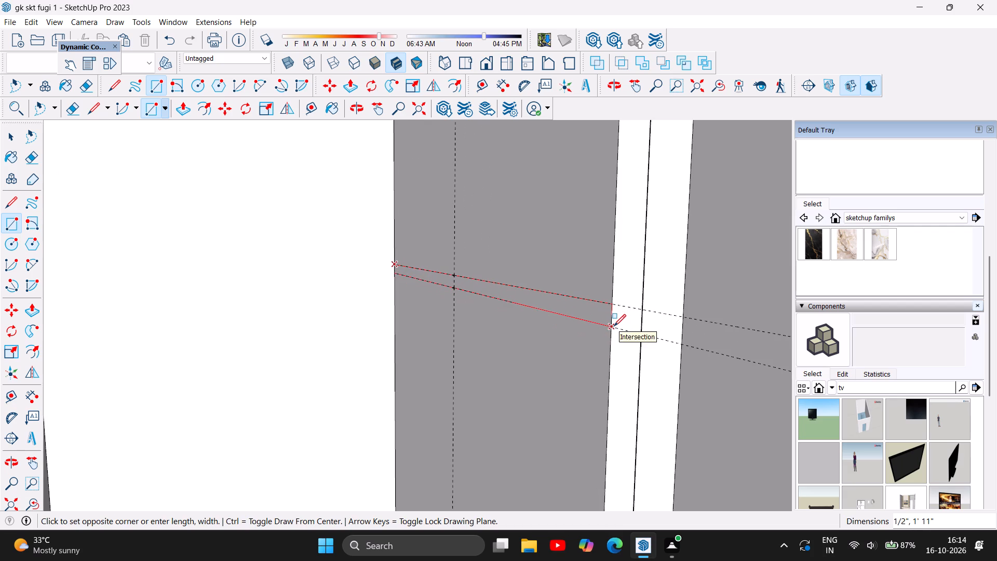
{"action": "left_click", "coordinate": [614, 326]}
Draw a 1/2" by 1' 11" rectangle between the topmost pair of guides, from the partition's back edge to its front edge.
{"action": "scroll", "coordinate": [596, 349], "scroll_direction": "down", "scroll_amount": 6}
{"action": "scroll", "coordinate": [556, 322], "scroll_direction": "down", "scroll_amount": 13}
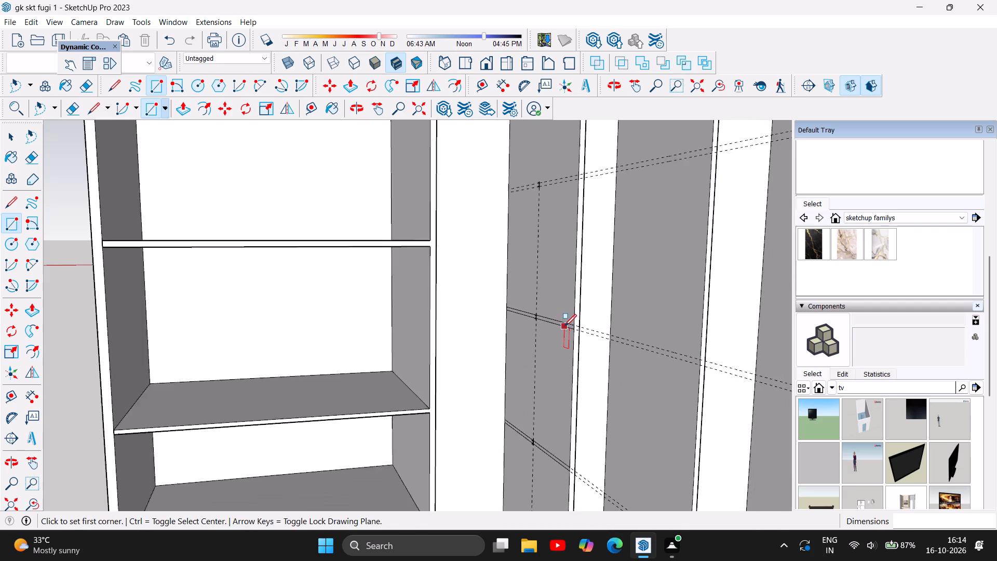
{"action": "scroll", "coordinate": [564, 326], "scroll_direction": "down", "scroll_amount": 7}
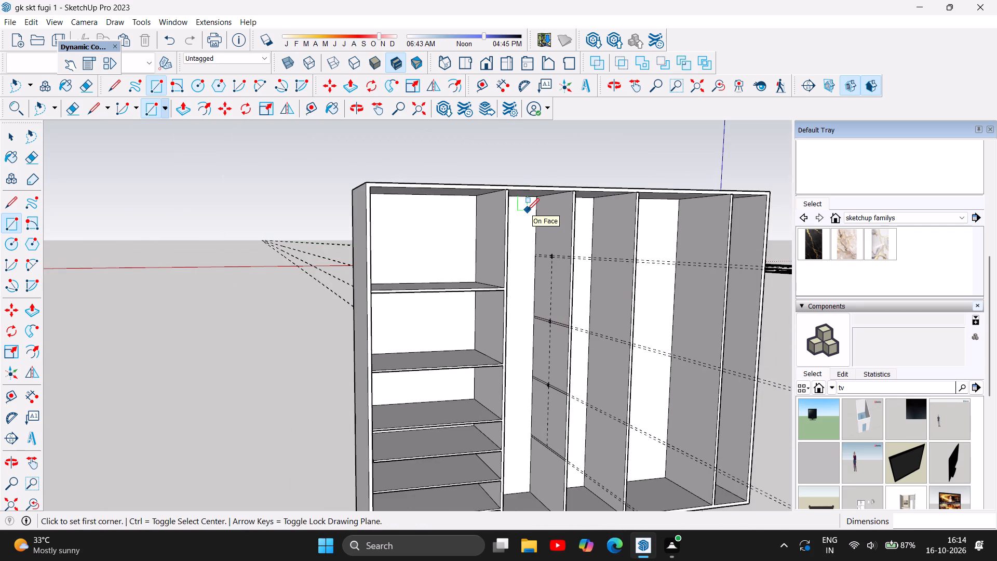
{"action": "scroll", "coordinate": [538, 239], "scroll_direction": "up", "scroll_amount": 4}
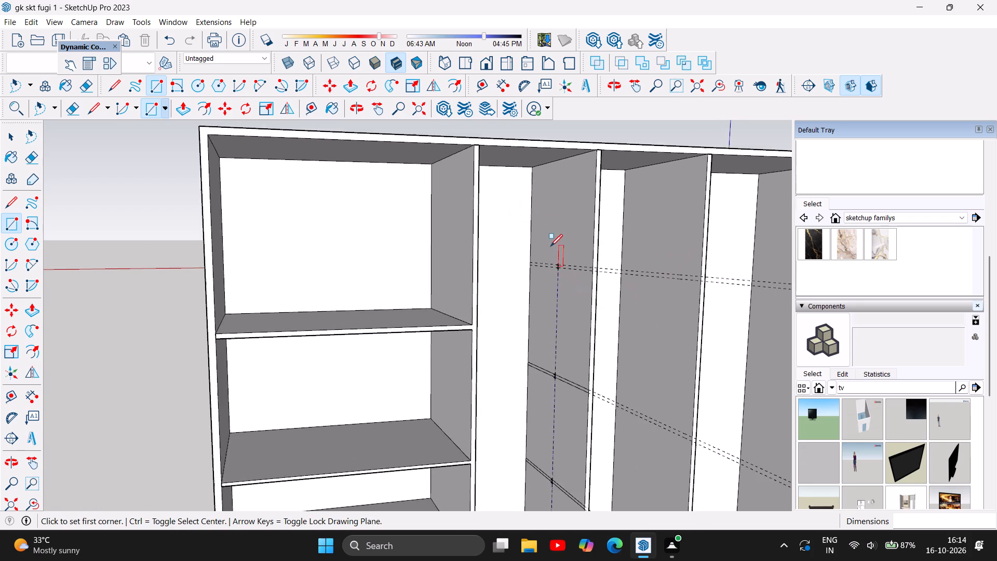
{"action": "scroll", "coordinate": [550, 246], "scroll_direction": "up", "scroll_amount": 9}
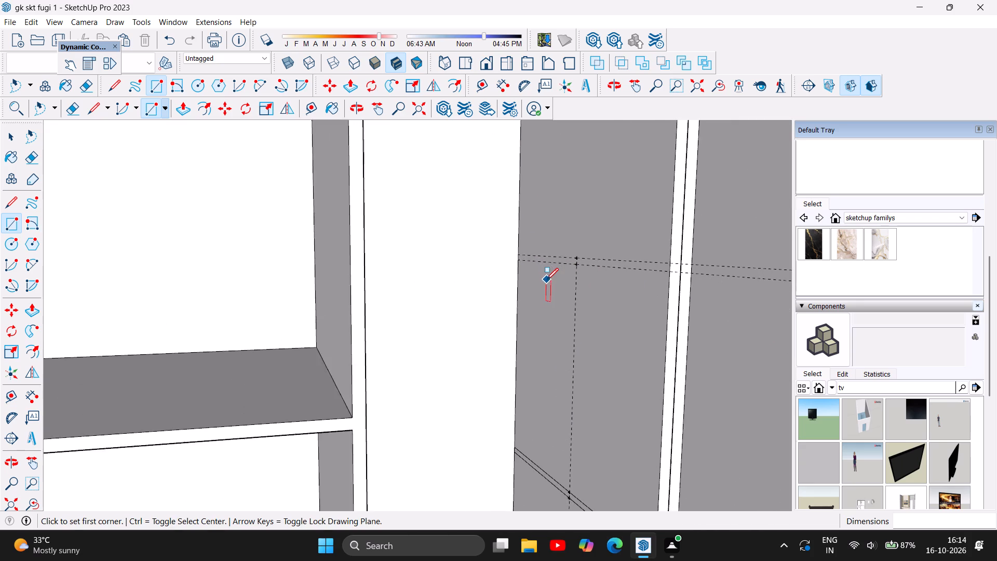
{"action": "scroll", "coordinate": [528, 244], "scroll_direction": "up", "scroll_amount": 5}
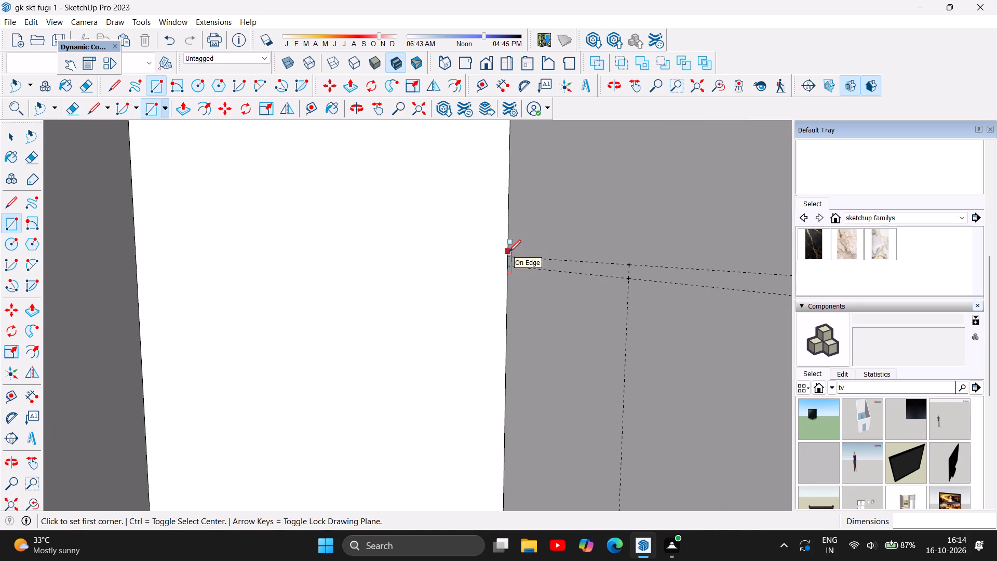
{"action": "left_click", "coordinate": [509, 252]}
{"action": "scroll", "coordinate": [510, 264], "scroll_direction": "up", "scroll_amount": 6}
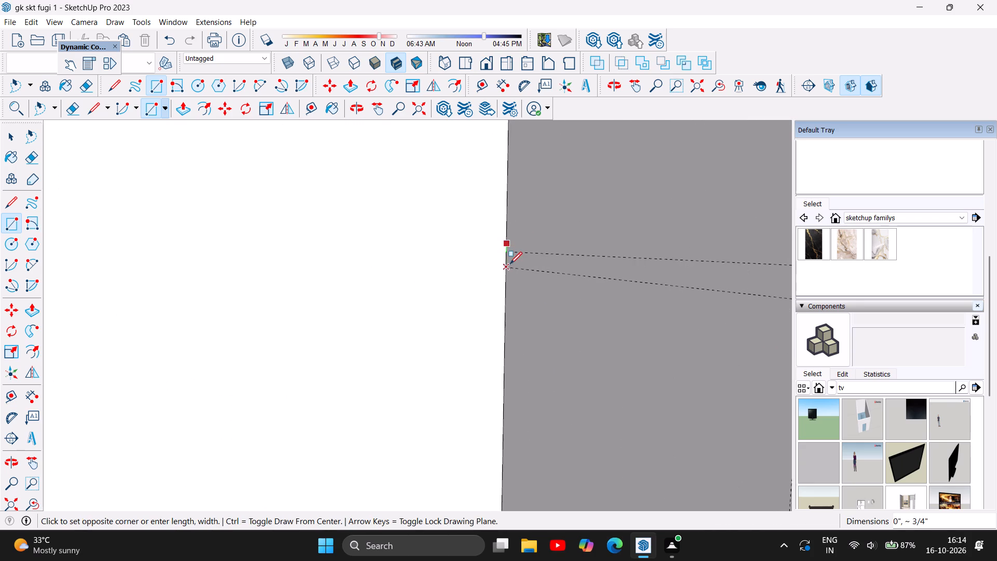
{"action": "key", "text": "Escape"}
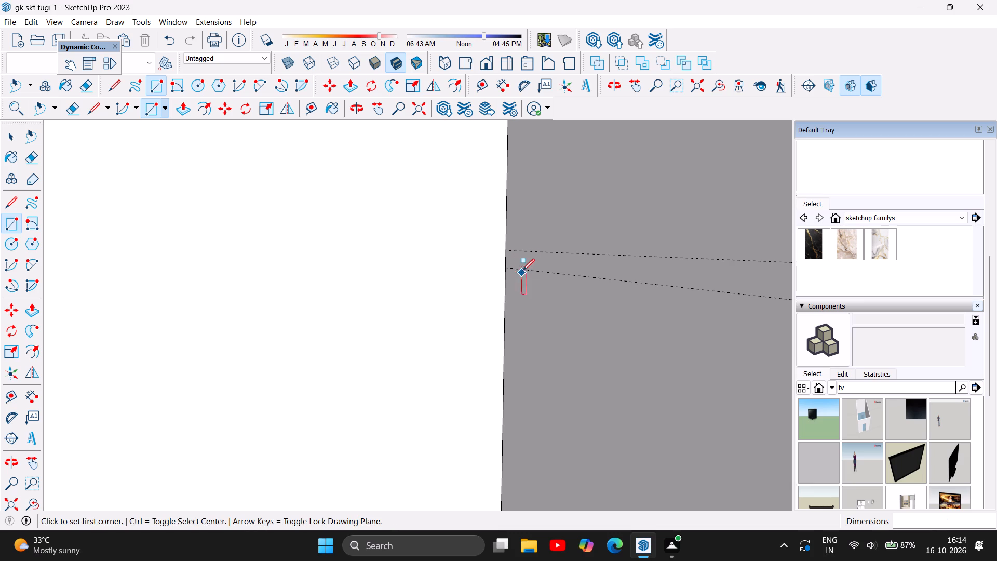
{"action": "left_click", "coordinate": [504, 248]}
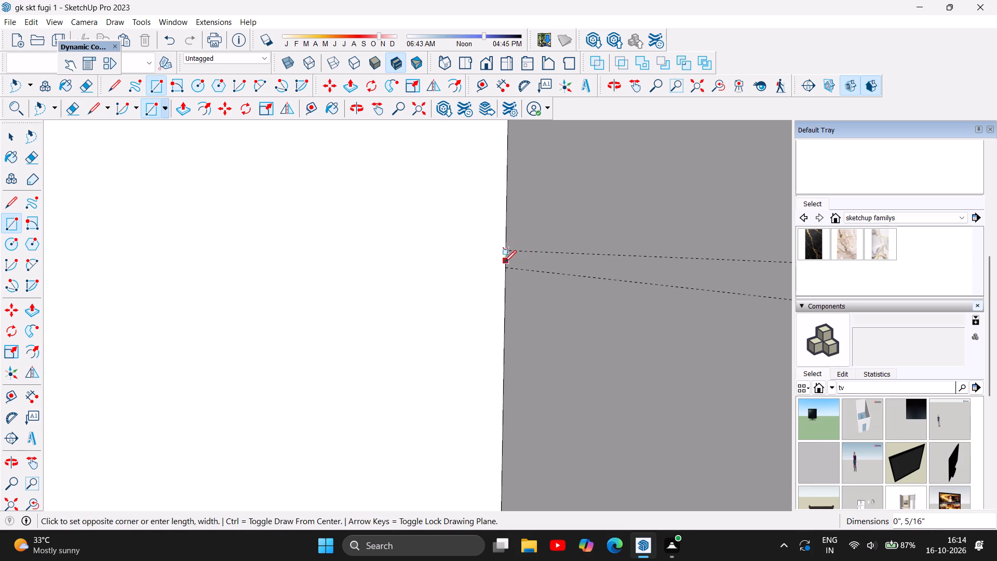
{"action": "left_click", "coordinate": [507, 268]}
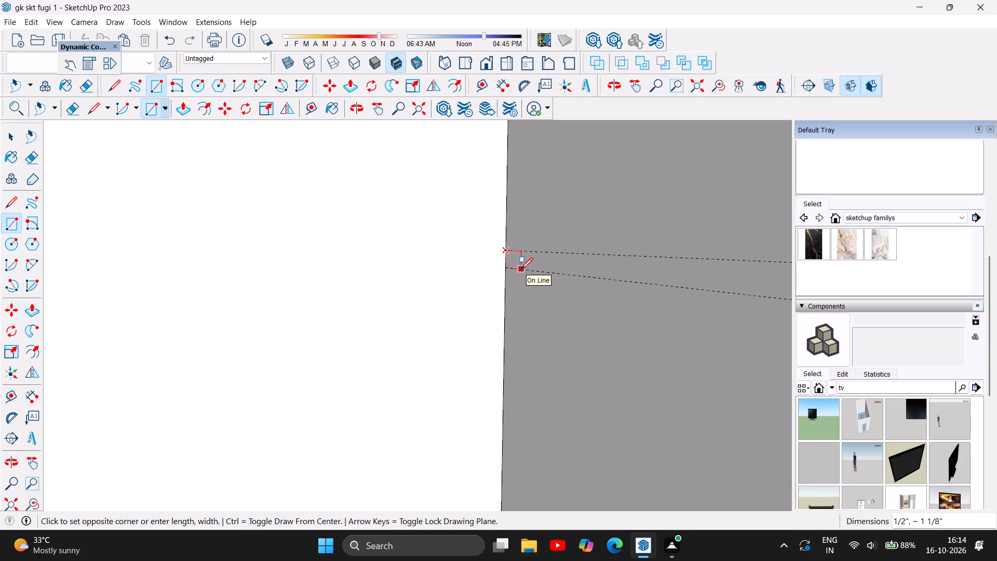
{"action": "scroll", "coordinate": [523, 270], "scroll_direction": "down", "scroll_amount": 7}
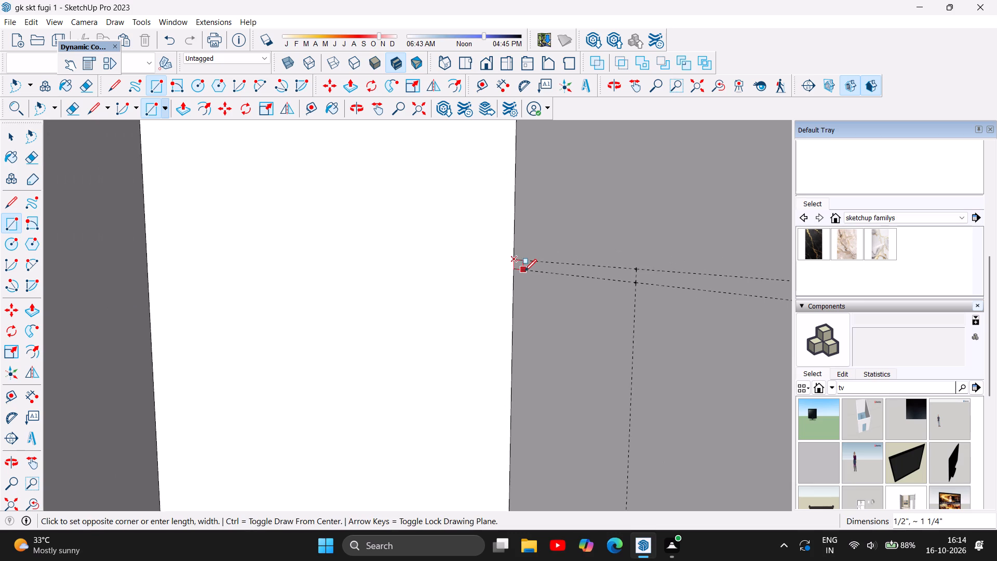
{"action": "scroll", "coordinate": [525, 272], "scroll_direction": "down", "scroll_amount": 8}
{"action": "scroll", "coordinate": [585, 282], "scroll_direction": "down", "scroll_amount": 5}
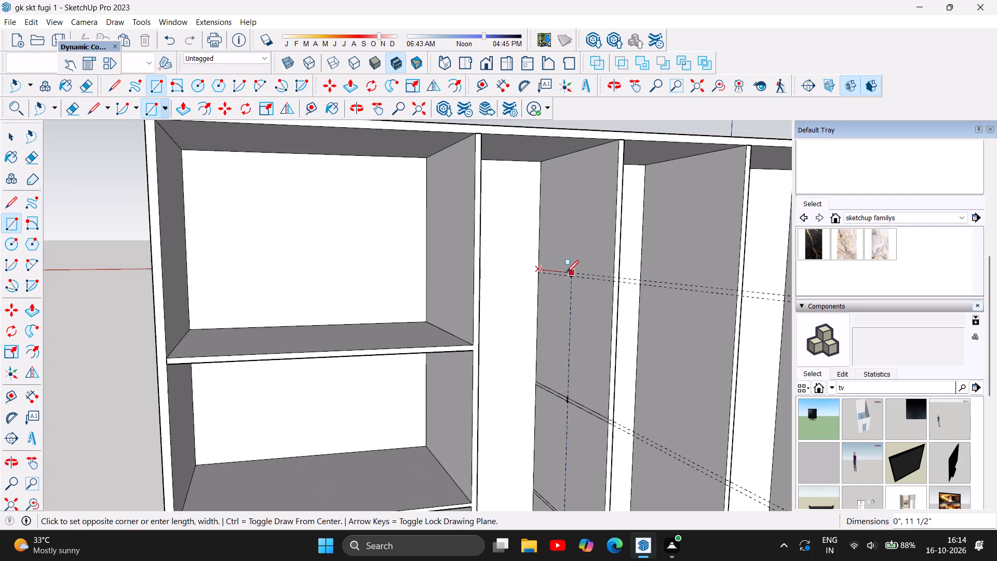
{"action": "scroll", "coordinate": [724, 325], "scroll_direction": "up", "scroll_amount": 1}
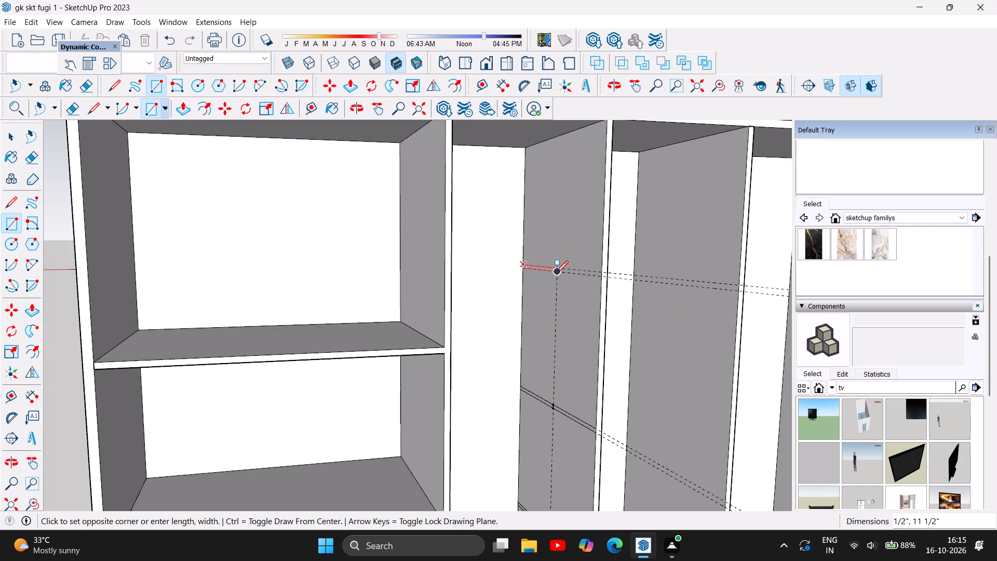
{"action": "scroll", "coordinate": [556, 273], "scroll_direction": "up", "scroll_amount": 5}
{"action": "scroll", "coordinate": [564, 274], "scroll_direction": "down", "scroll_amount": 4}
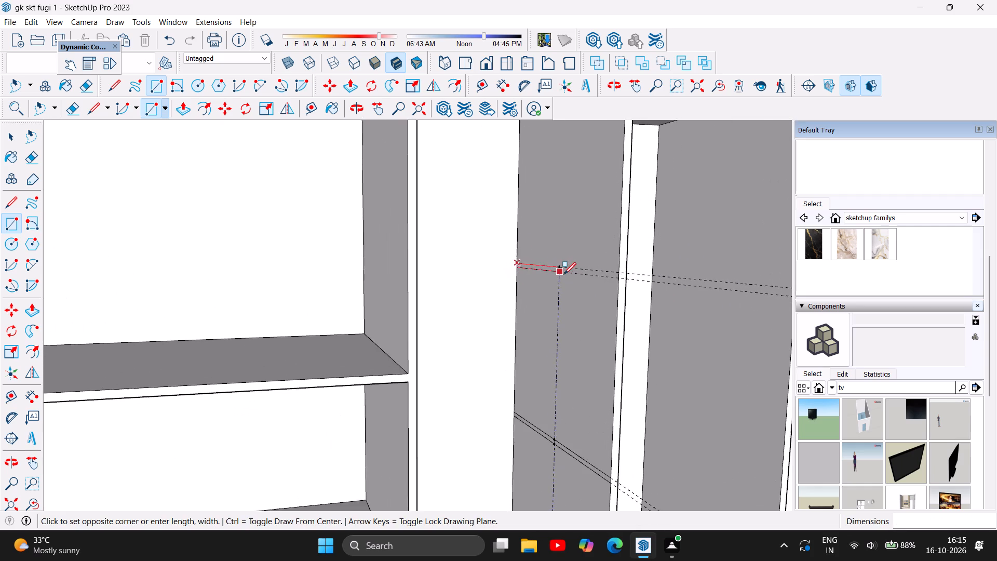
{"action": "scroll", "coordinate": [600, 281], "scroll_direction": "down", "scroll_amount": 5}
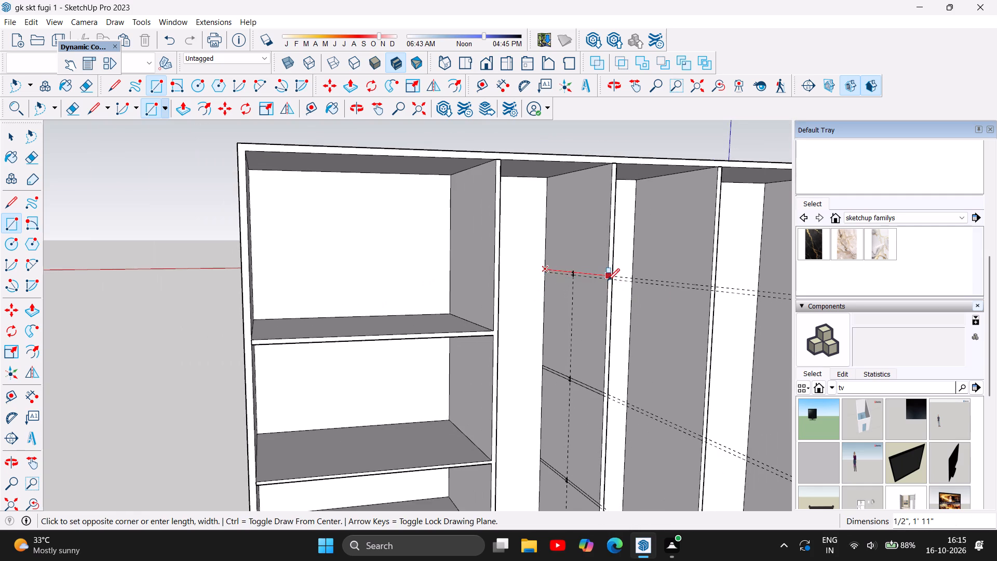
{"action": "scroll", "coordinate": [608, 280], "scroll_direction": "up", "scroll_amount": 11}
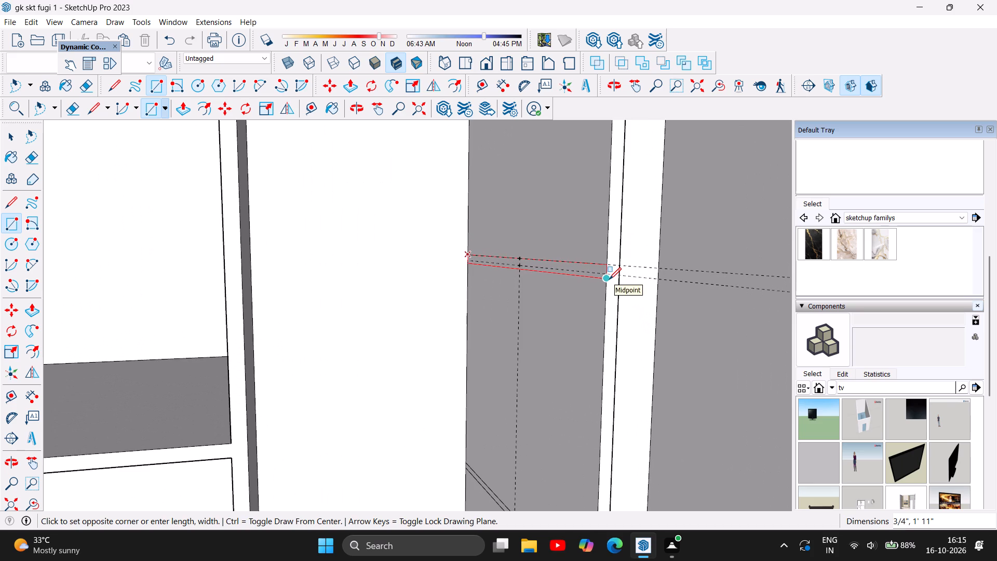
{"action": "scroll", "coordinate": [606, 273], "scroll_direction": "up", "scroll_amount": 6}
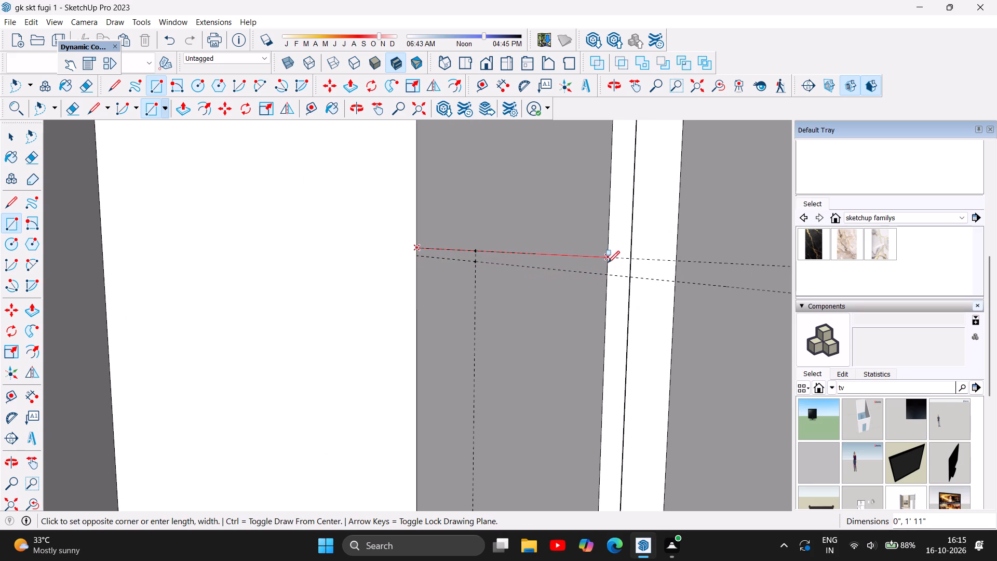
{"action": "left_click", "coordinate": [610, 275]}
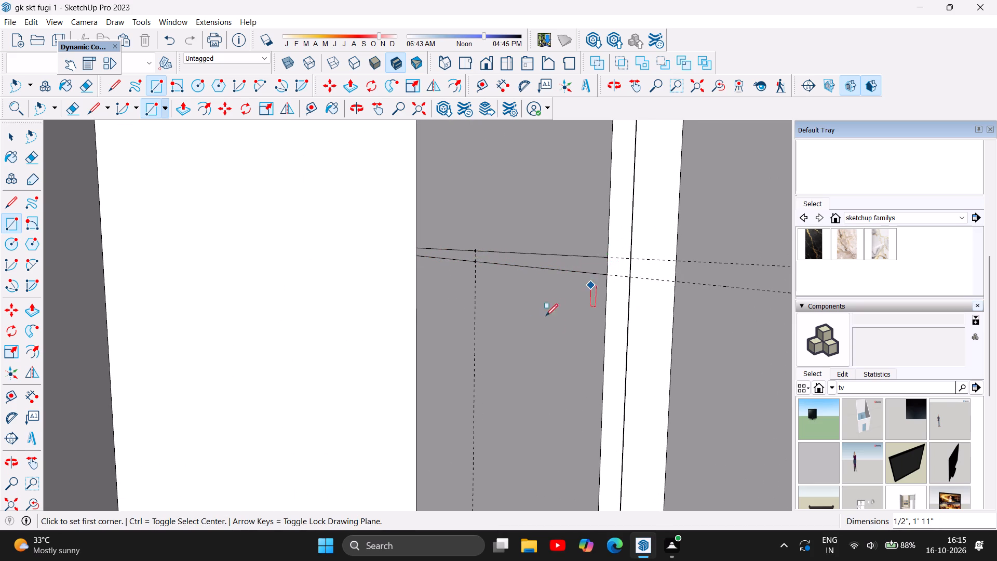
{"action": "scroll", "coordinate": [534, 300], "scroll_direction": "down", "scroll_amount": 18}
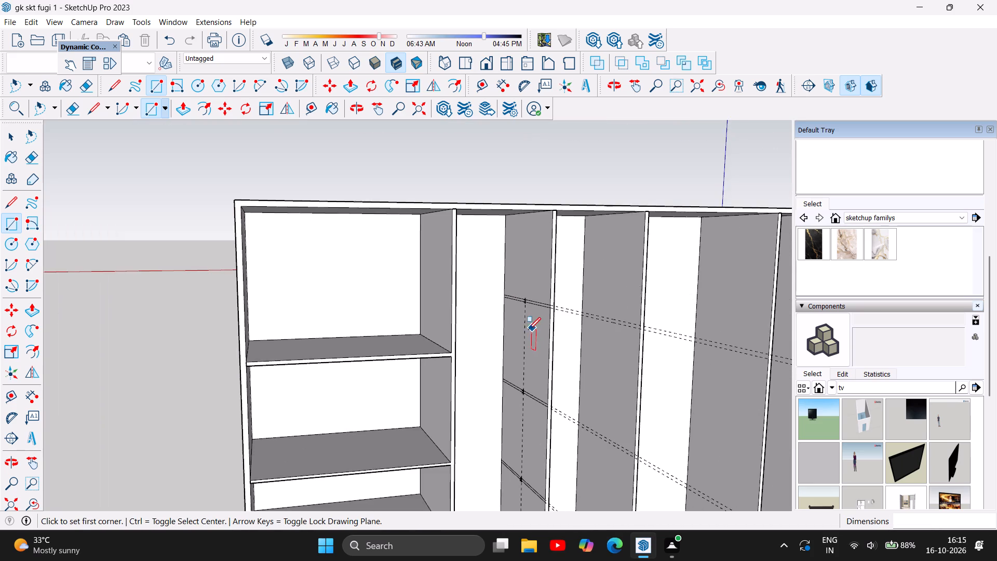
{"action": "scroll", "coordinate": [526, 332], "scroll_direction": "down", "scroll_amount": 5}
{"action": "key", "text": "Escape"}
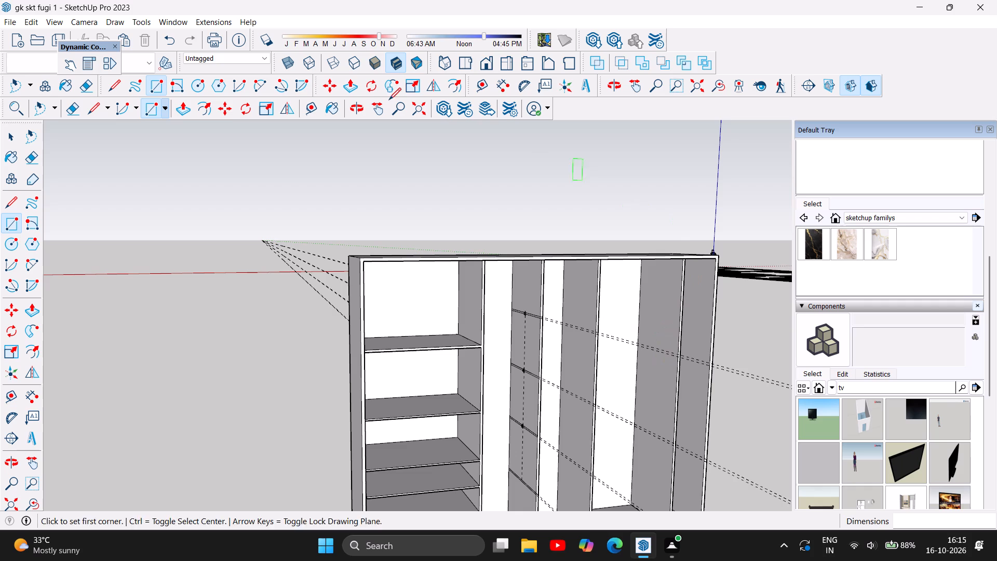
Push/Pull the lowest shelf profile about 1' 6 5/8" across the bay to the opposite partition.
{"action": "left_click", "coordinate": [181, 106]}
{"action": "scroll", "coordinate": [299, 217], "scroll_direction": "down", "scroll_amount": 5}
{"action": "scroll", "coordinate": [341, 265], "scroll_direction": "up", "scroll_amount": 13}
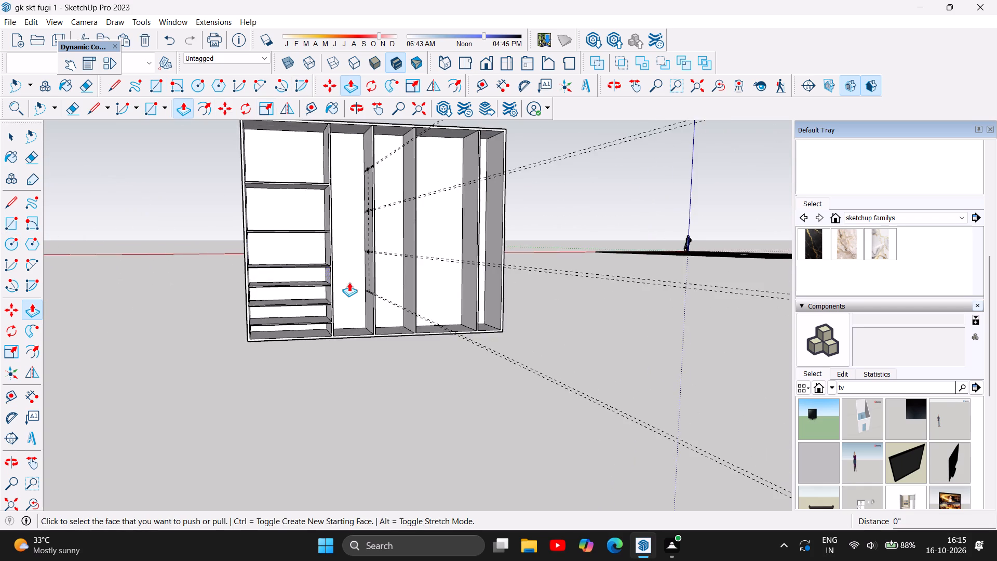
{"action": "scroll", "coordinate": [354, 285], "scroll_direction": "up", "scroll_amount": 14}
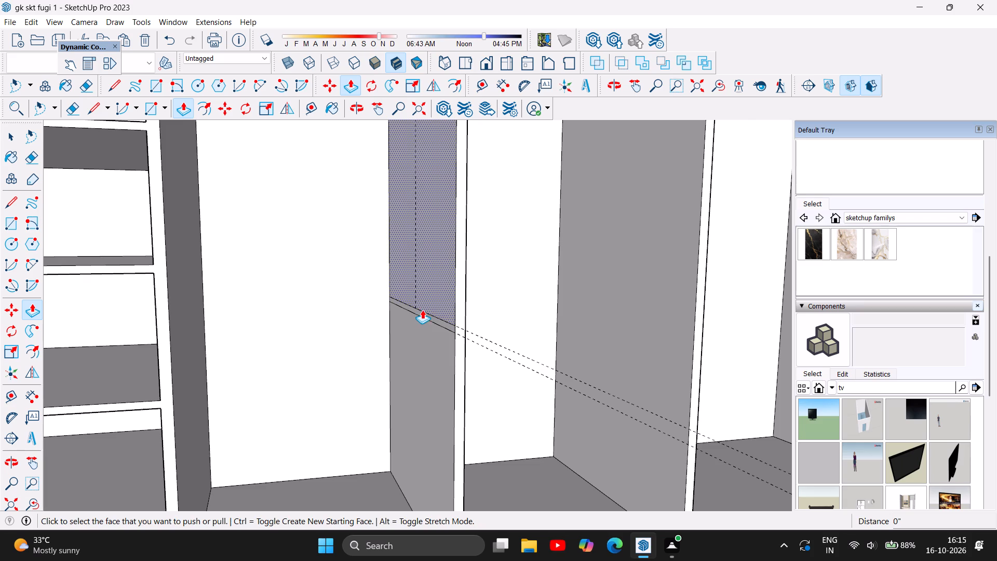
{"action": "scroll", "coordinate": [433, 320], "scroll_direction": "up", "scroll_amount": 1}
{"action": "left_click", "coordinate": [438, 319]}
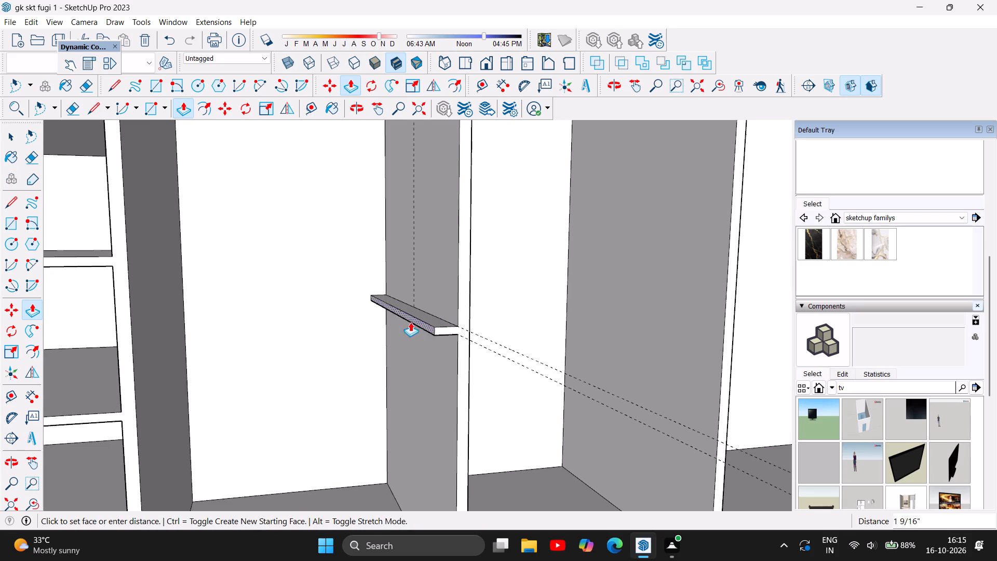
{"action": "left_click", "coordinate": [131, 326]}
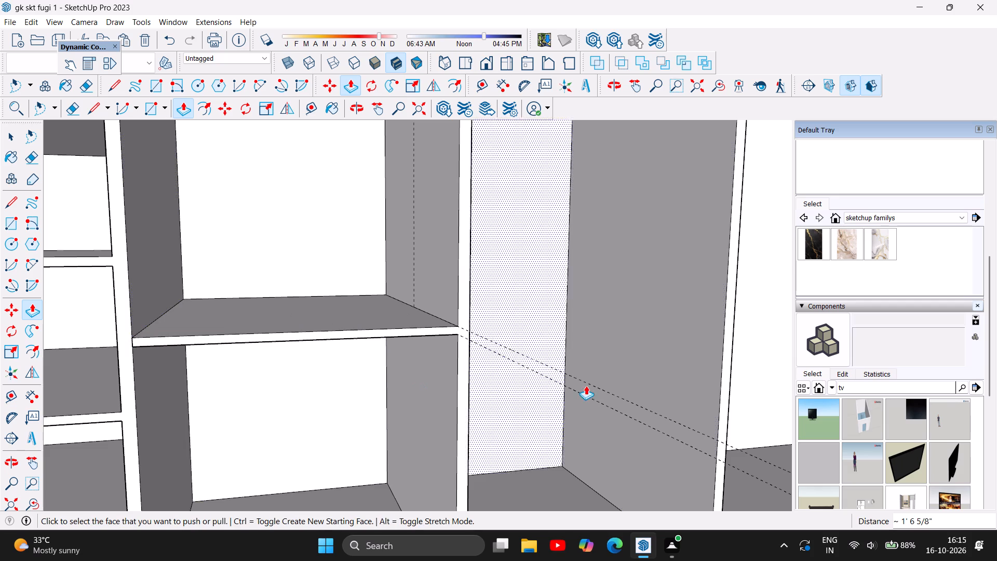
Push/Pull the second shelf profile from the bottom about 1' 6 5/8" to meet the opposite partition.
{"action": "scroll", "coordinate": [504, 420], "scroll_direction": "down", "scroll_amount": 6}
{"action": "scroll", "coordinate": [464, 208], "scroll_direction": "up", "scroll_amount": 5}
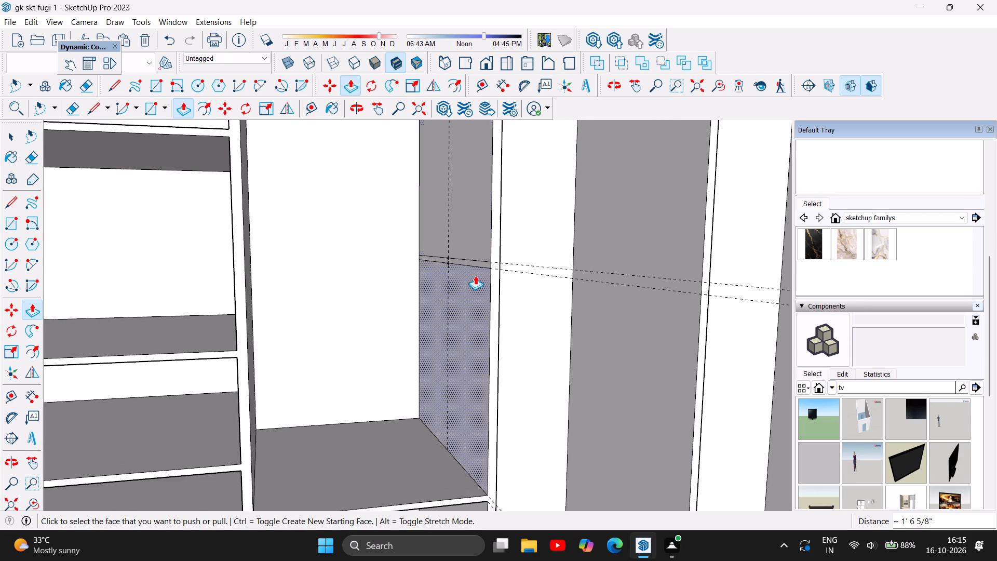
{"action": "scroll", "coordinate": [475, 275], "scroll_direction": "up", "scroll_amount": 5}
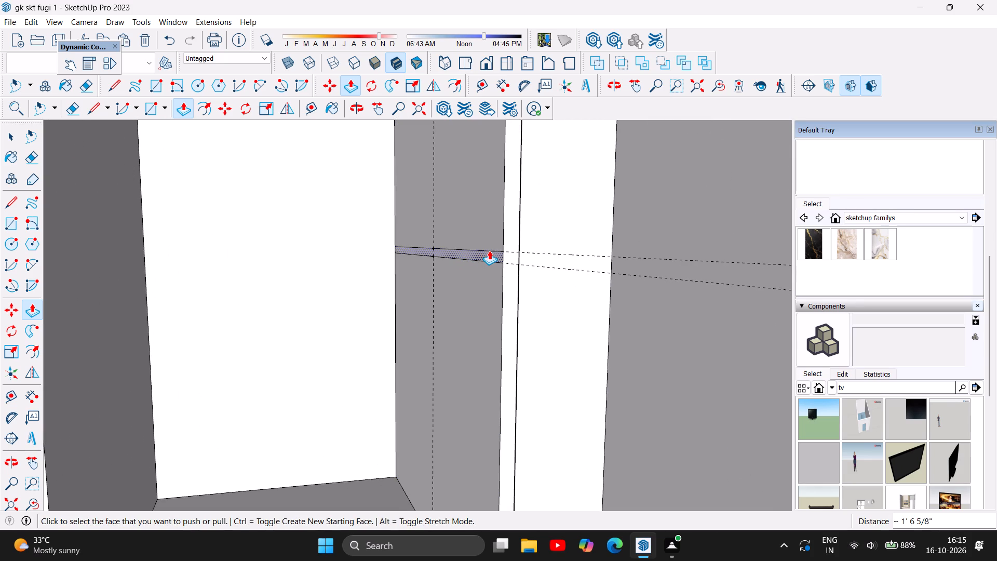
{"action": "left_click", "coordinate": [495, 251]}
{"action": "scroll", "coordinate": [370, 292], "scroll_direction": "down", "scroll_amount": 3}
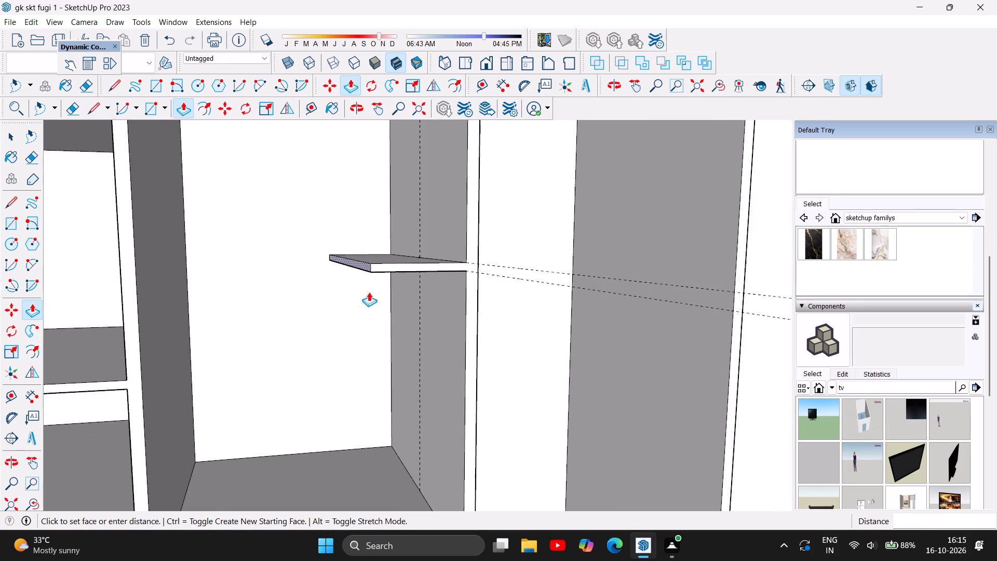
{"action": "scroll", "coordinate": [369, 292], "scroll_direction": "down", "scroll_amount": 4}
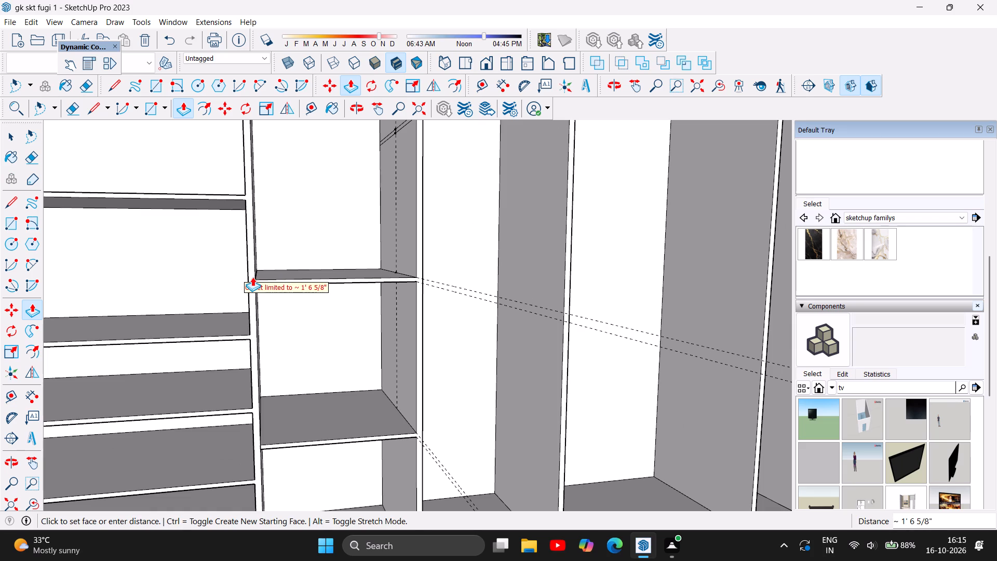
{"action": "left_click", "coordinate": [252, 277]}
Push/Pull the third shelf profile from the bottom about 1' 6 5/8" across to the opposite partition.
{"action": "scroll", "coordinate": [273, 384], "scroll_direction": "down", "scroll_amount": 6}
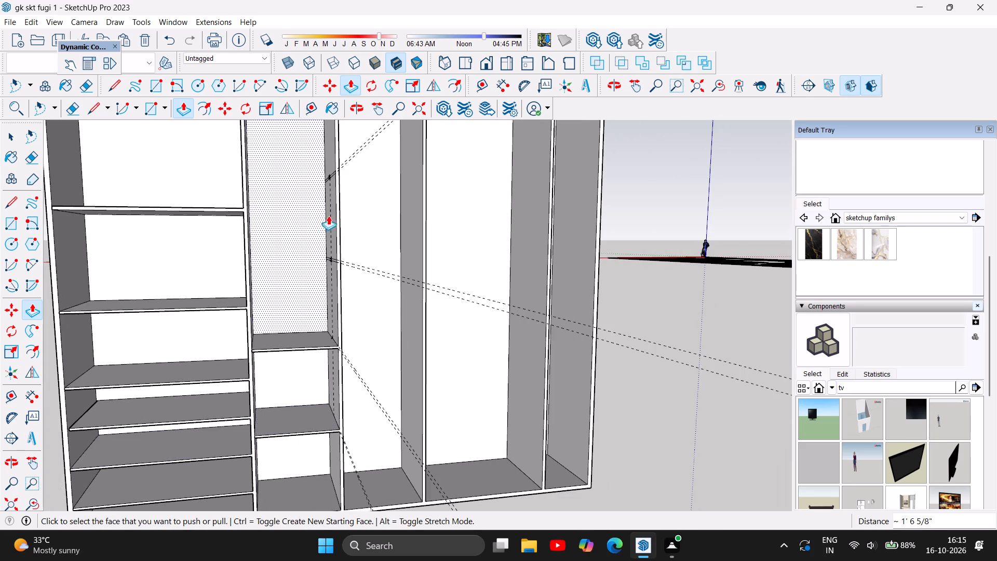
{"action": "scroll", "coordinate": [322, 226], "scroll_direction": "up", "scroll_amount": 6}
{"action": "scroll", "coordinate": [332, 295], "scroll_direction": "up", "scroll_amount": 4}
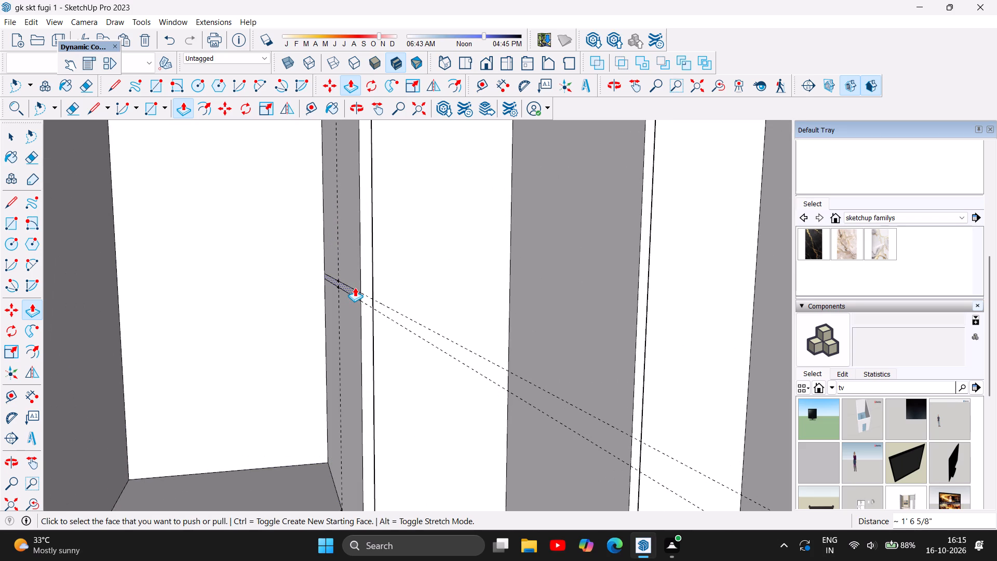
{"action": "left_click", "coordinate": [355, 287]}
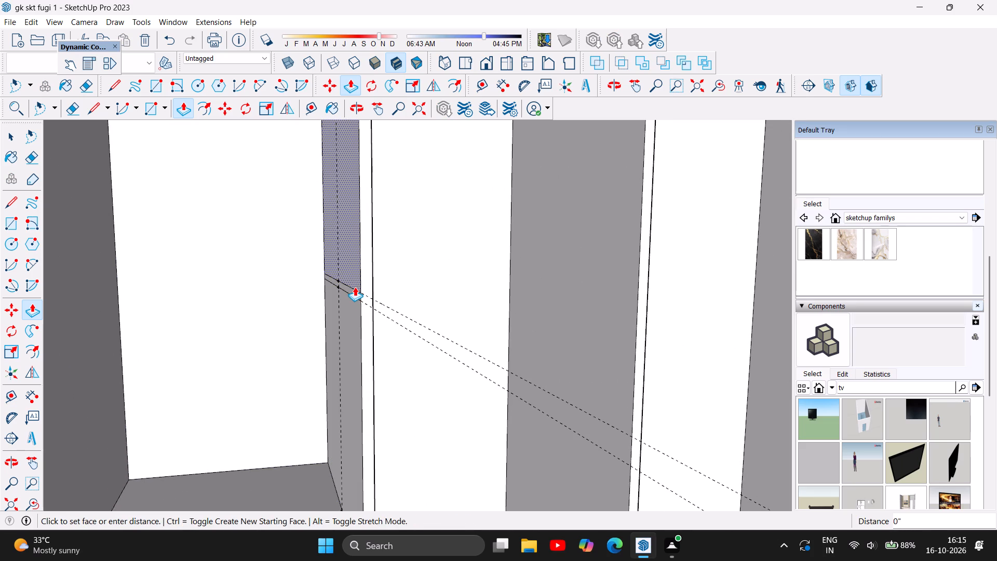
{"action": "key", "text": "Escape"}
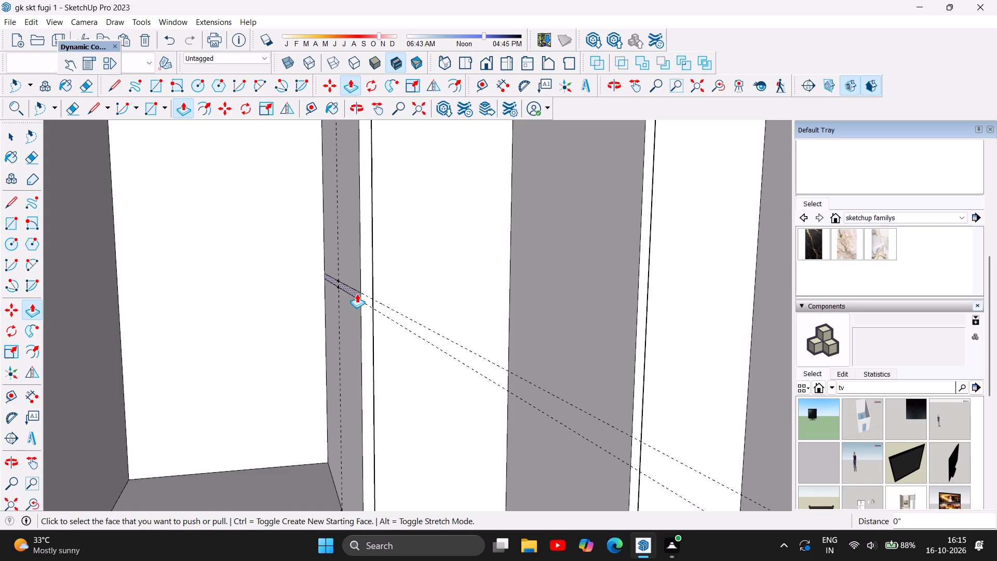
{"action": "left_click", "coordinate": [357, 293]}
{"action": "scroll", "coordinate": [315, 294], "scroll_direction": "down", "scroll_amount": 6}
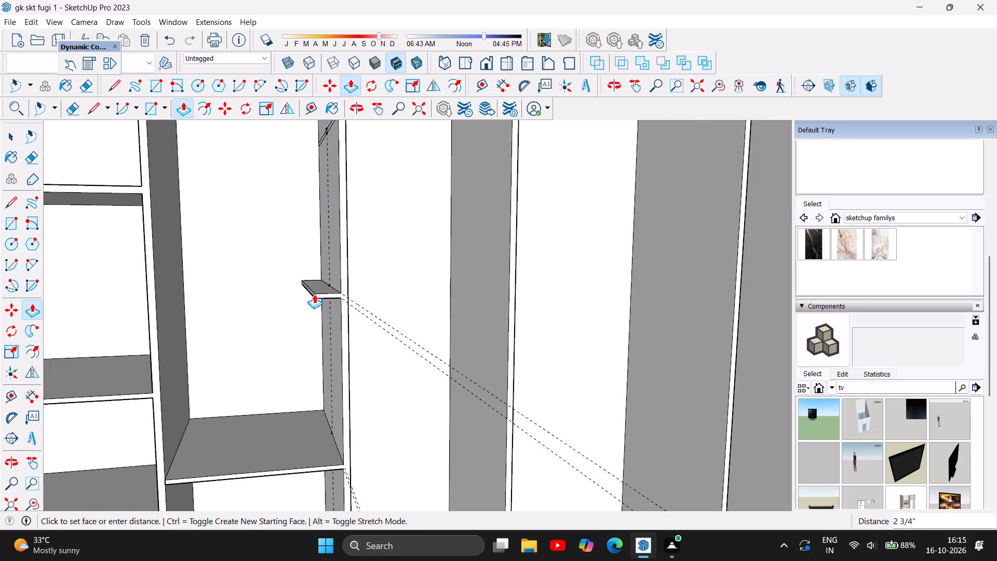
{"action": "left_click", "coordinate": [164, 290]}
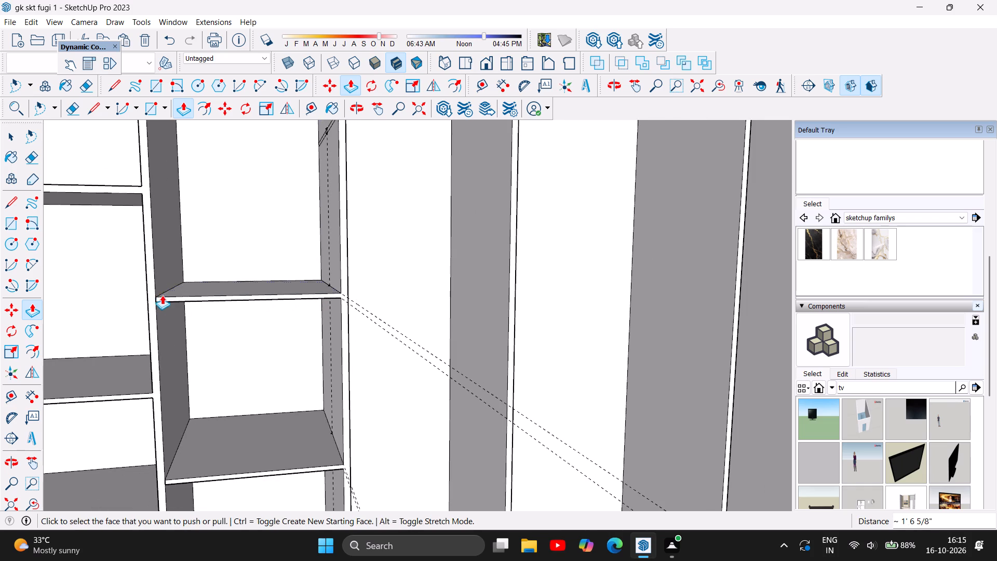
Push/Pull the topmost shelf profile in the second bay about 1' 6 5/8" across to the opposite partition.
{"action": "scroll", "coordinate": [235, 350], "scroll_direction": "down", "scroll_amount": 5}
{"action": "scroll", "coordinate": [554, 415], "scroll_direction": "down", "scroll_amount": 6}
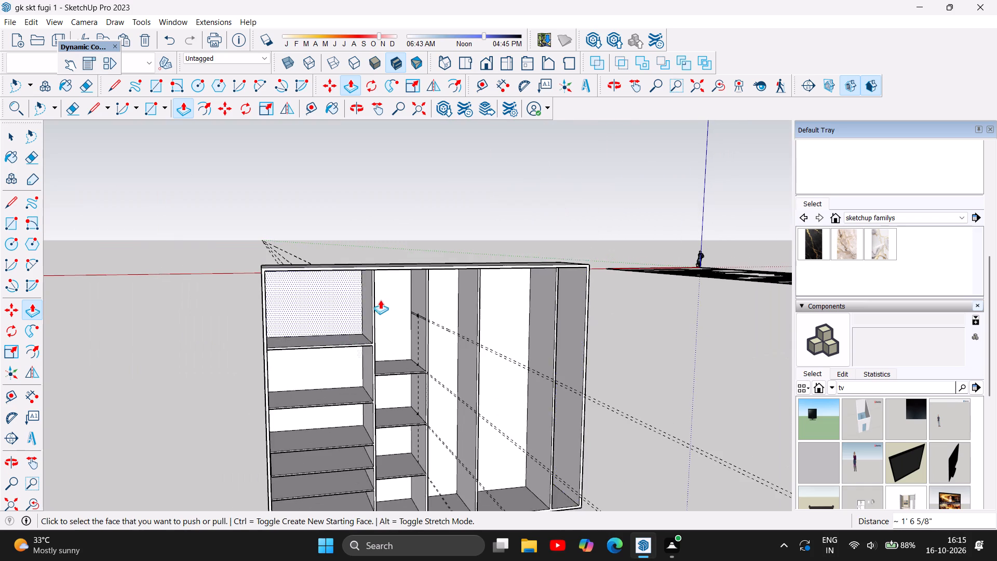
{"action": "scroll", "coordinate": [382, 298], "scroll_direction": "up", "scroll_amount": 5}
{"action": "scroll", "coordinate": [439, 322], "scroll_direction": "up", "scroll_amount": 7}
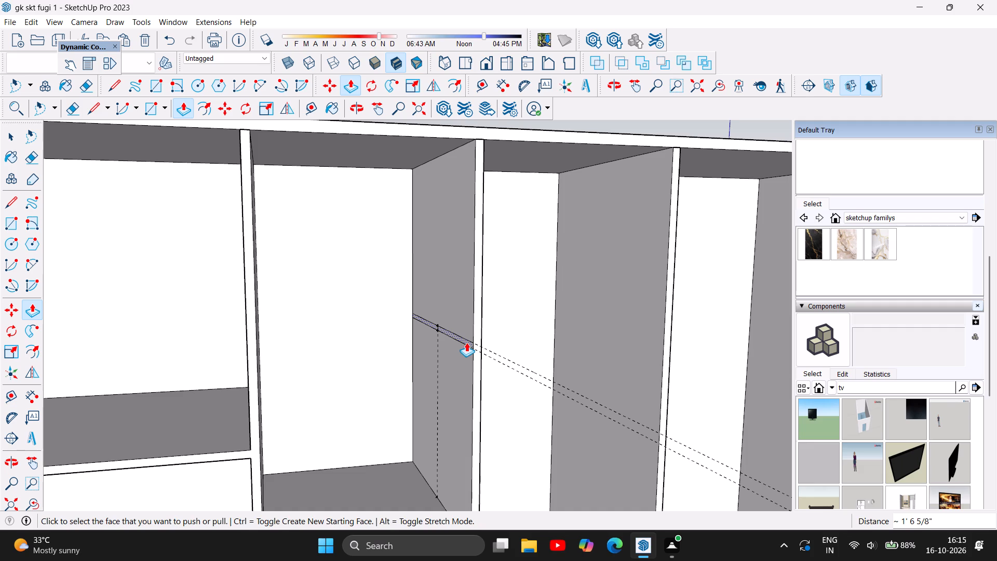
{"action": "left_click", "coordinate": [469, 342]}
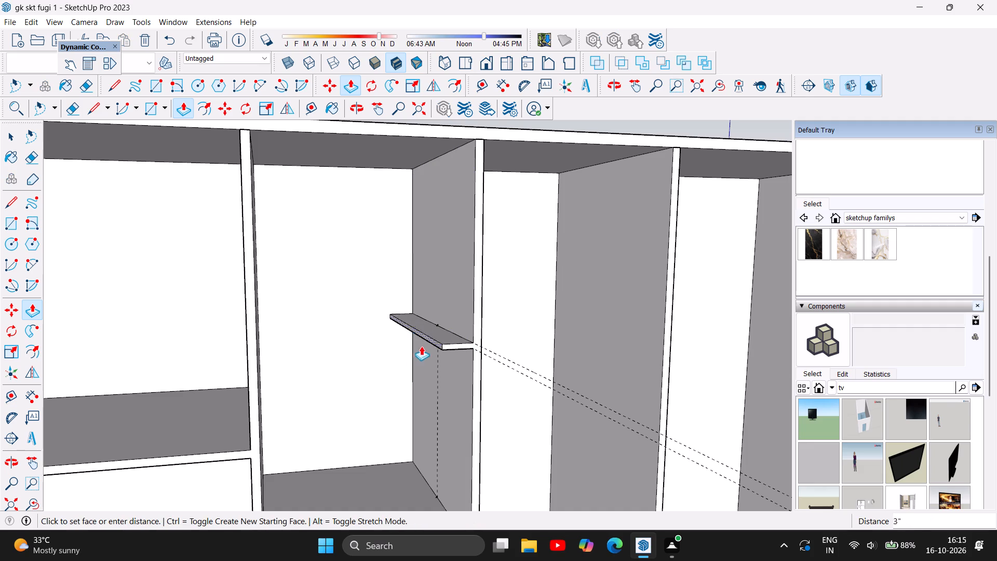
{"action": "left_click", "coordinate": [253, 335]}
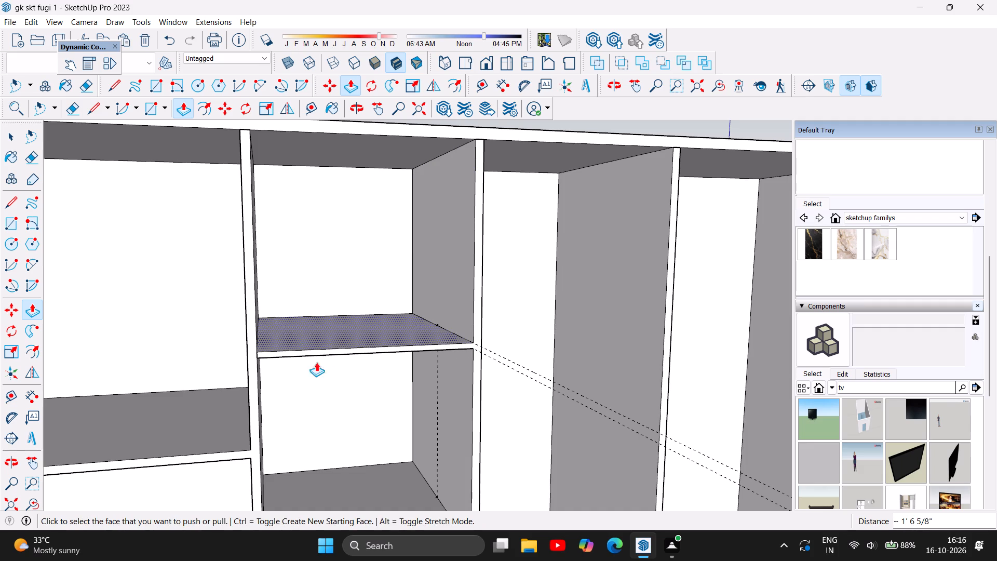
Inspect the whole cabinet, checking the shelves across the second bay and the remaining guides.
{"action": "scroll", "coordinate": [209, 236], "scroll_direction": "down", "scroll_amount": 11}
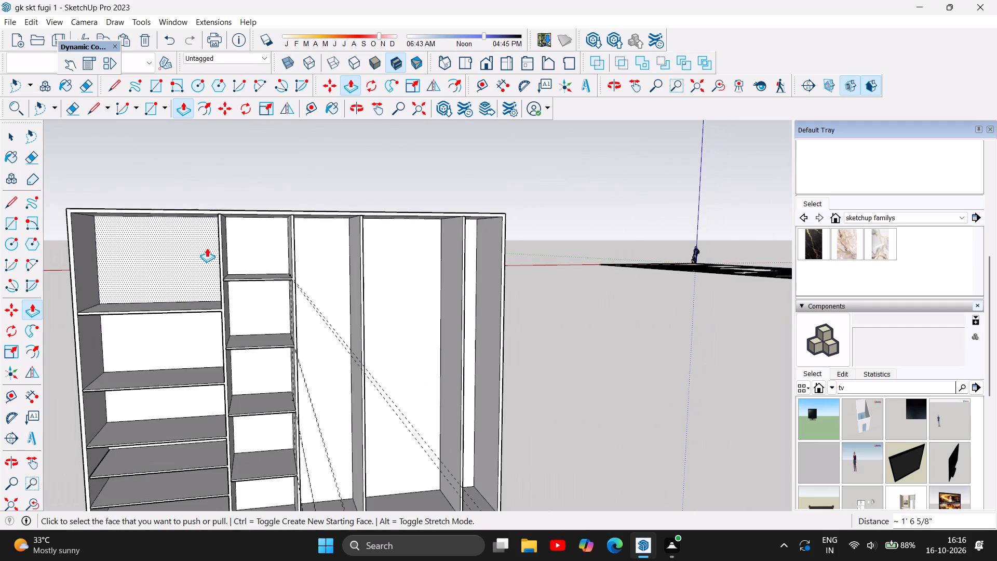
{"action": "scroll", "coordinate": [205, 248], "scroll_direction": "down", "scroll_amount": 5}
{"action": "scroll", "coordinate": [216, 480], "scroll_direction": "up", "scroll_amount": 4}
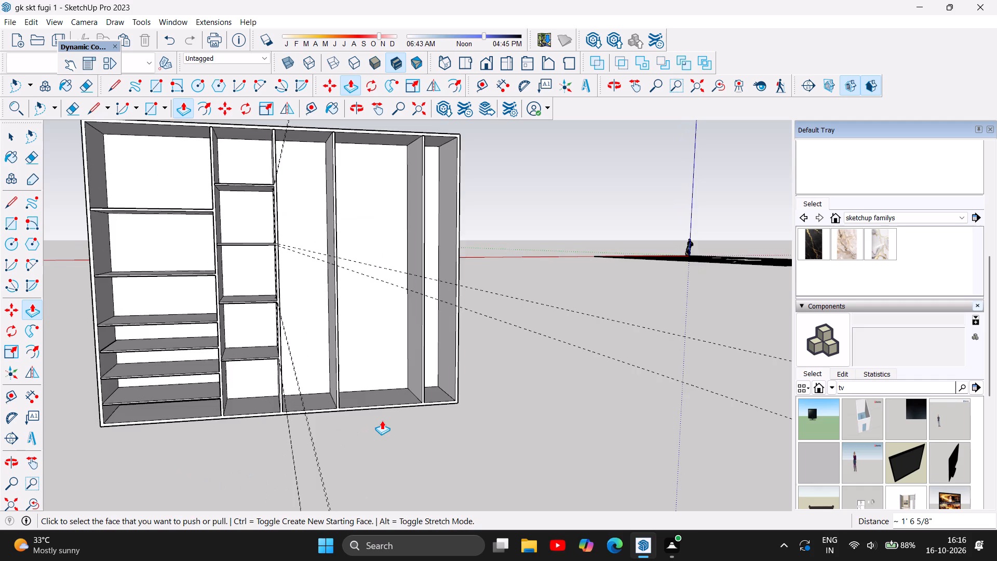
{"action": "scroll", "coordinate": [382, 421], "scroll_direction": "down", "scroll_amount": 3}
{"action": "scroll", "coordinate": [396, 419], "scroll_direction": "up", "scroll_amount": 1}
{"action": "scroll", "coordinate": [396, 419], "scroll_direction": "down", "scroll_amount": 1}
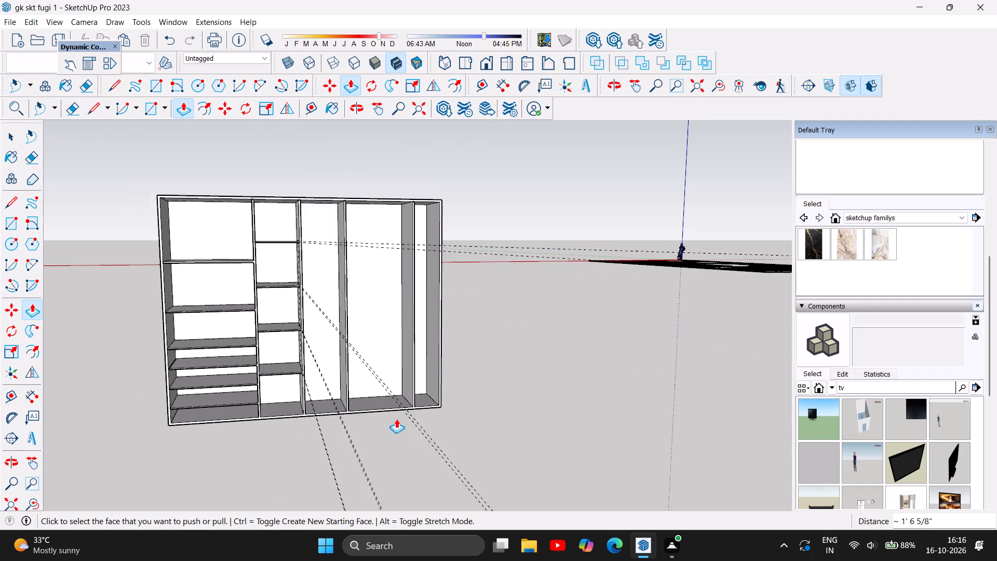
{"action": "scroll", "coordinate": [396, 419], "scroll_direction": "down", "scroll_amount": 8}
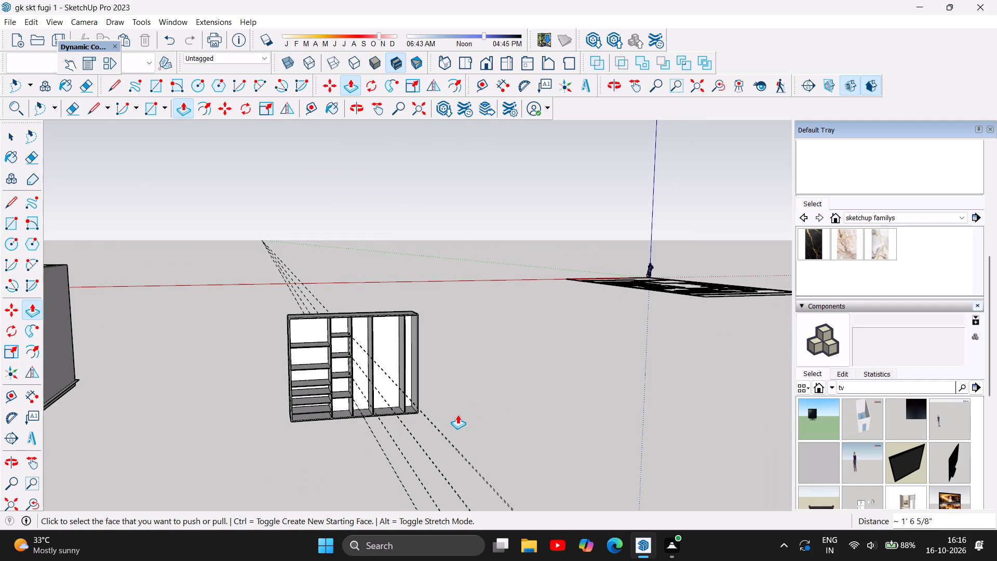
{"action": "scroll", "coordinate": [455, 416], "scroll_direction": "up", "scroll_amount": 6}
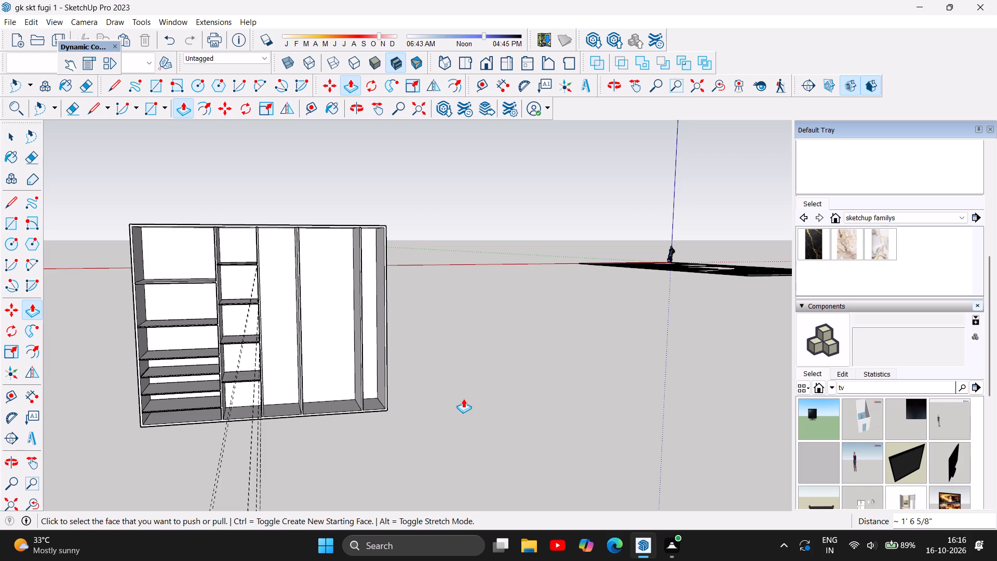
{"action": "scroll", "coordinate": [237, 291], "scroll_direction": "up", "scroll_amount": 3}
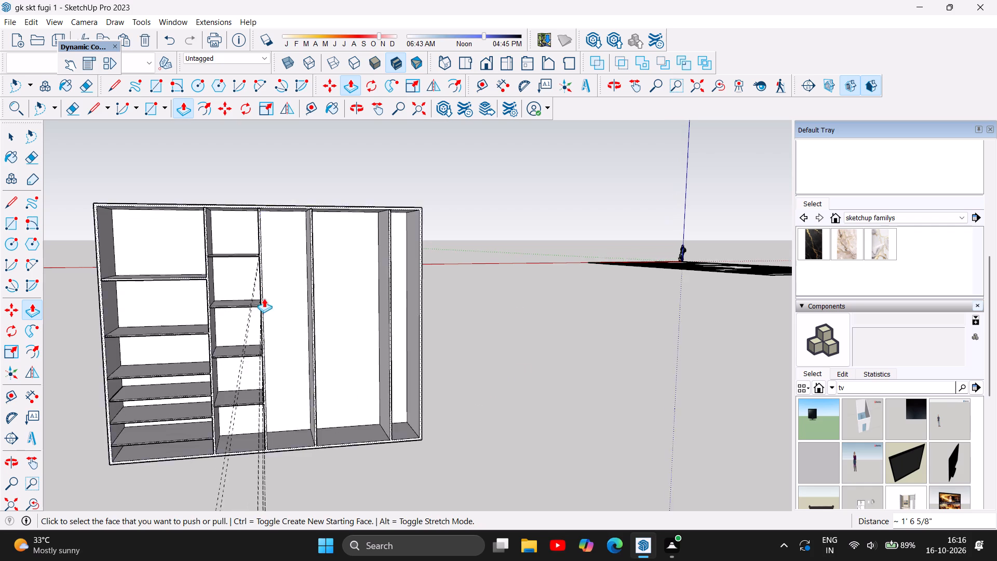
{"action": "scroll", "coordinate": [264, 298], "scroll_direction": "up", "scroll_amount": 8}
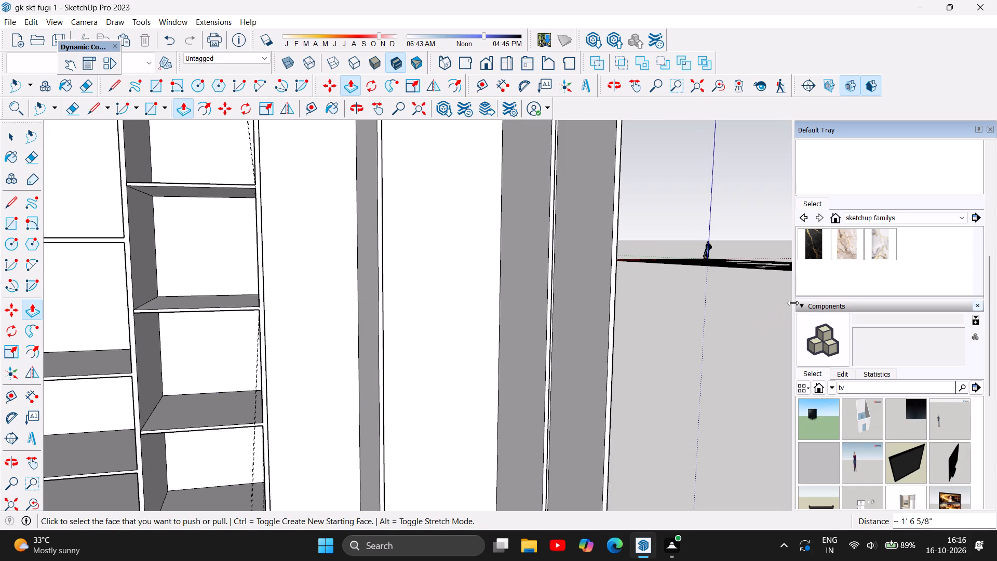
{"action": "scroll", "coordinate": [635, 331], "scroll_direction": "down", "scroll_amount": 6}
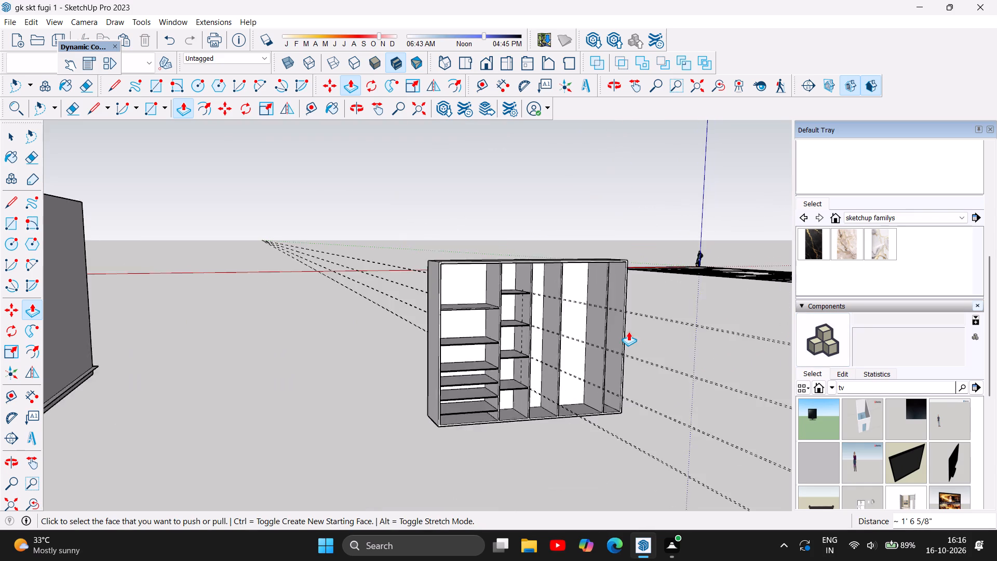
{"action": "scroll", "coordinate": [767, 305], "scroll_direction": "up", "scroll_amount": 3}
{"action": "scroll", "coordinate": [737, 318], "scroll_direction": "down", "scroll_amount": 2}
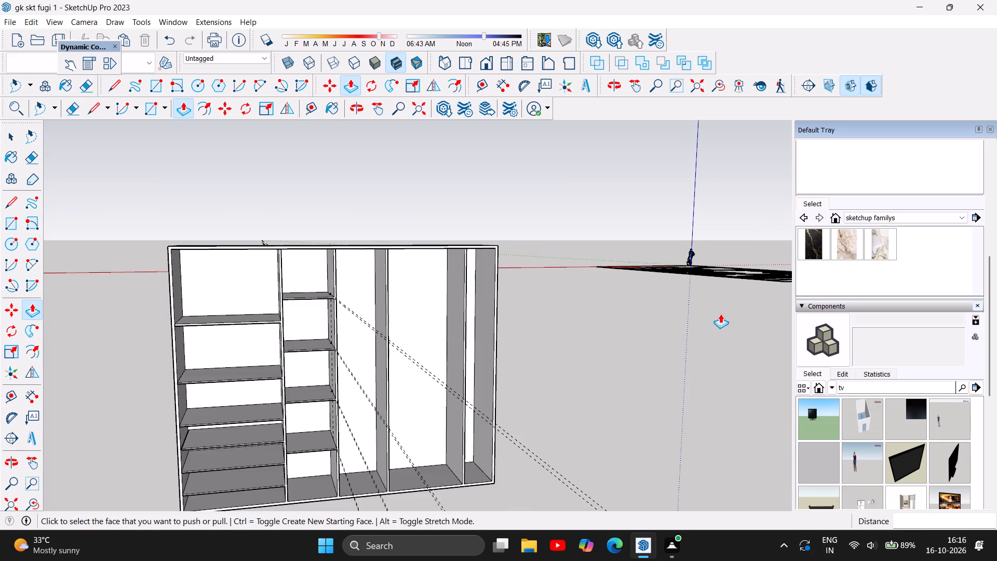
{"action": "scroll", "coordinate": [720, 314], "scroll_direction": "down", "scroll_amount": 1}
{"action": "scroll", "coordinate": [733, 325], "scroll_direction": "up", "scroll_amount": 2}
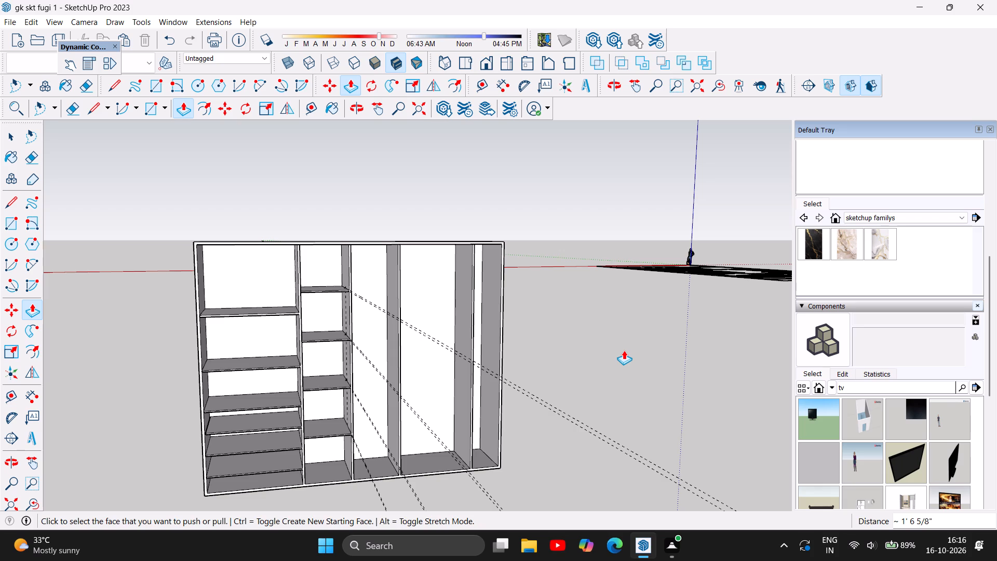
{"action": "scroll", "coordinate": [551, 465], "scroll_direction": "up", "scroll_amount": 1}
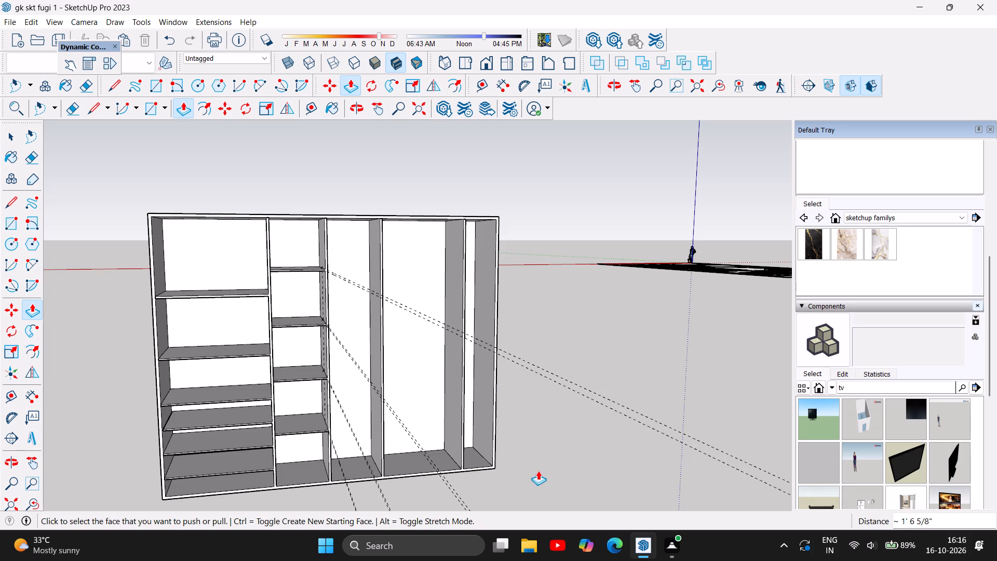
{"action": "scroll", "coordinate": [514, 466], "scroll_direction": "up", "scroll_amount": 1}
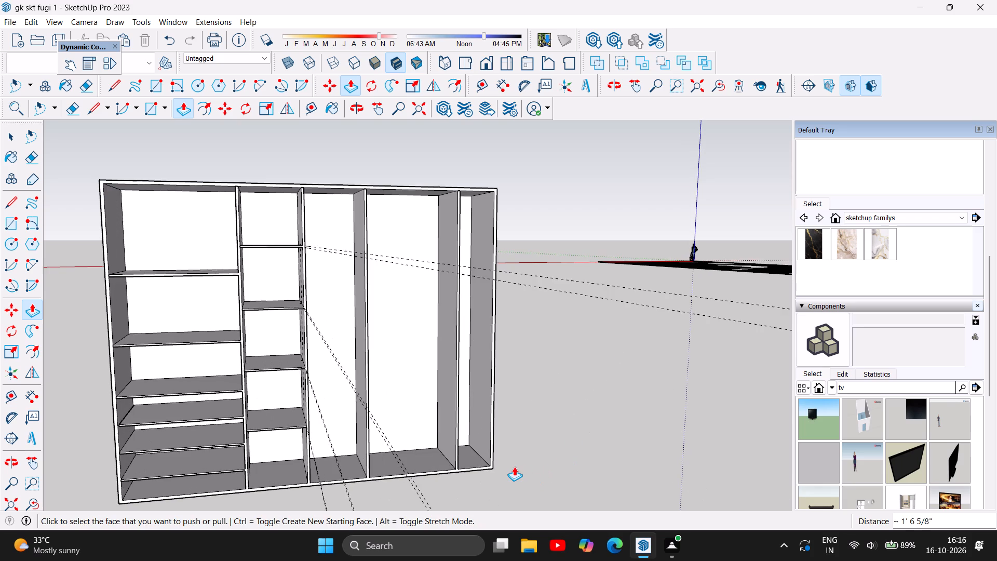
{"action": "scroll", "coordinate": [514, 466], "scroll_direction": "up", "scroll_amount": 1}
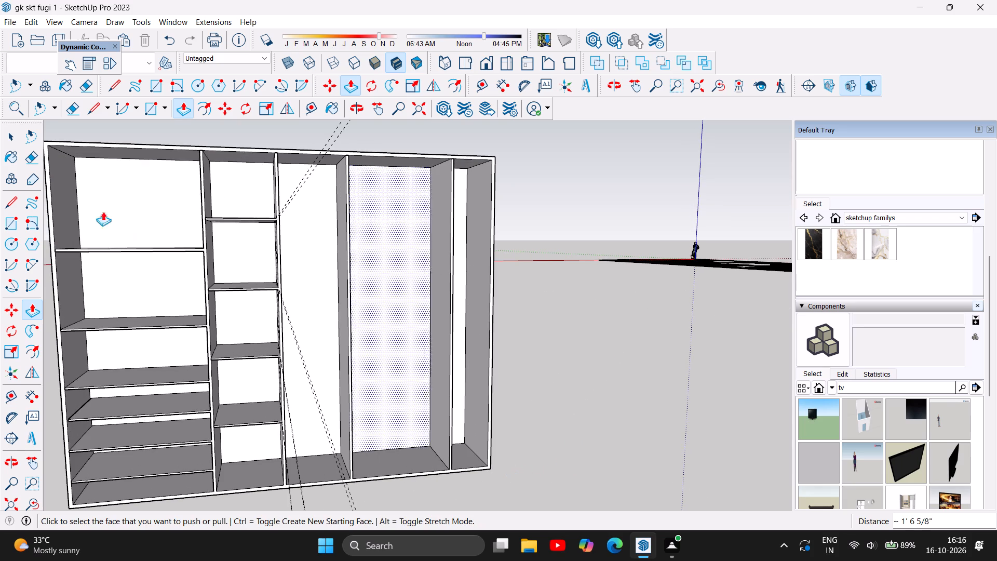
Delete all construction guides from the model.
{"action": "left_click", "coordinate": [37, 20]}
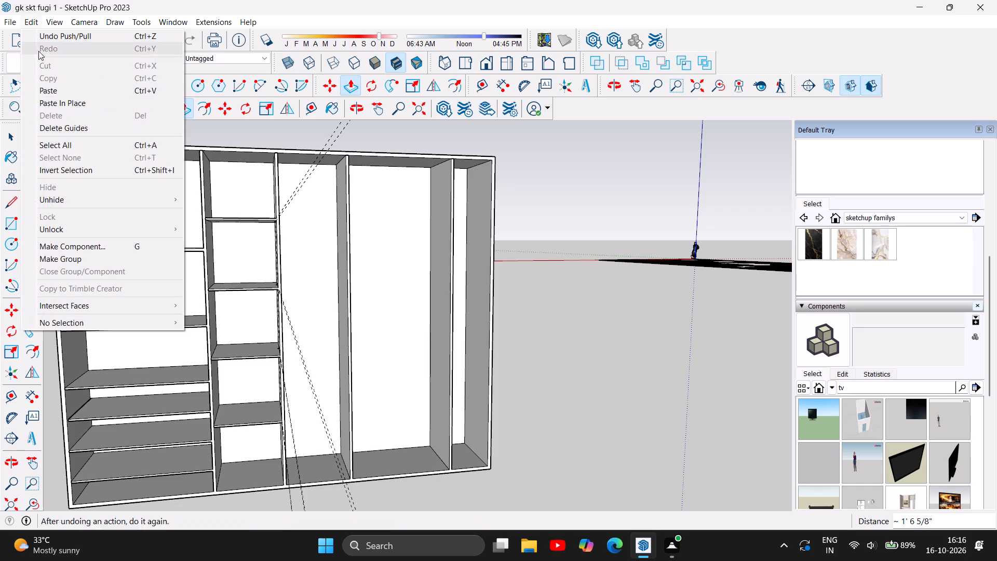
{"action": "left_click", "coordinate": [58, 128]}
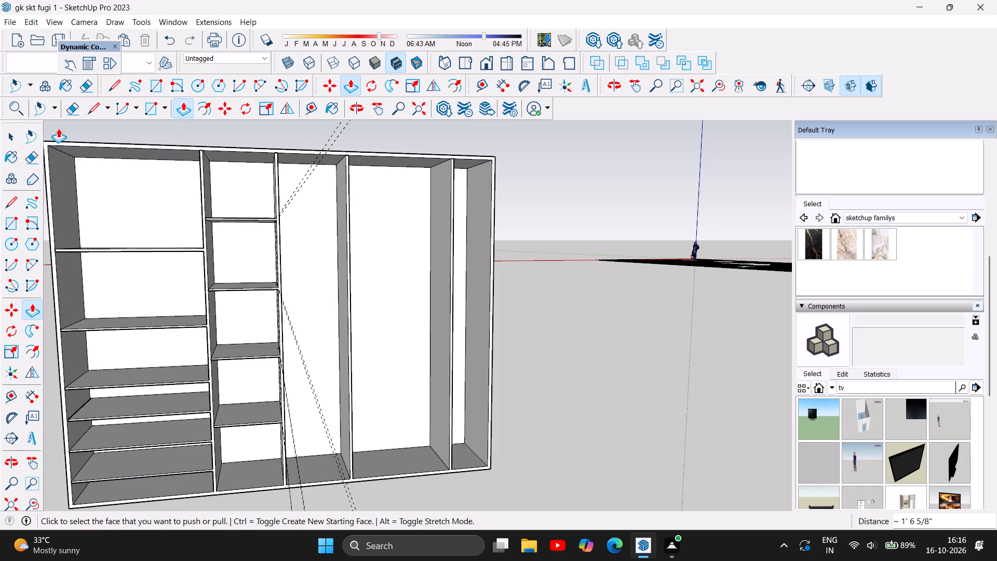
{"action": "scroll", "coordinate": [351, 291], "scroll_direction": "down", "scroll_amount": 4}
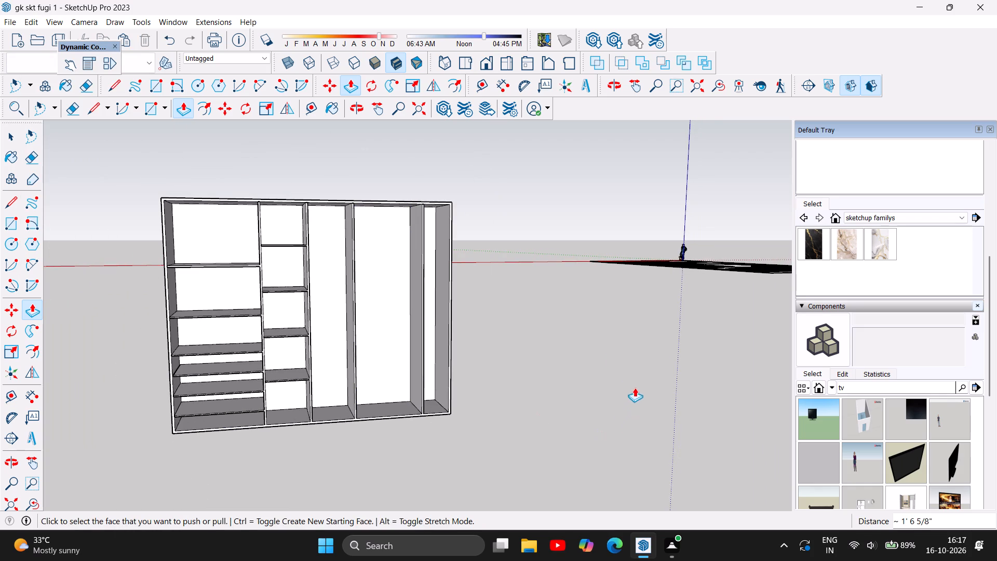
Examine the cabinet's shelf layout and the empty bays beside the shelved ones.
{"action": "left_click", "coordinate": [11, 141]}
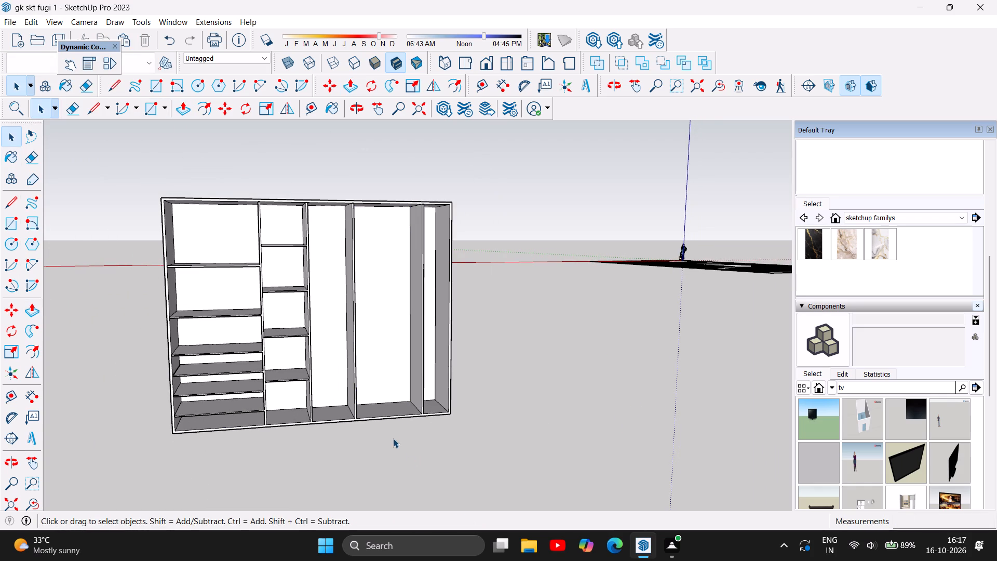
{"action": "scroll", "coordinate": [356, 412], "scroll_direction": "up", "scroll_amount": 6}
{"action": "scroll", "coordinate": [407, 441], "scroll_direction": "down", "scroll_amount": 3}
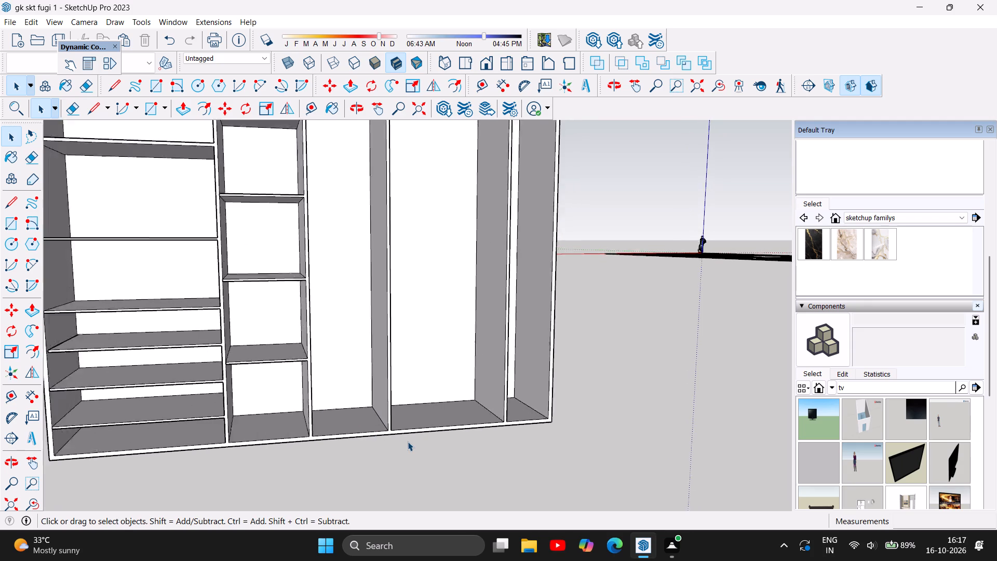
{"action": "scroll", "coordinate": [408, 442], "scroll_direction": "down", "scroll_amount": 2}
{"action": "scroll", "coordinate": [295, 450], "scroll_direction": "down", "scroll_amount": 8}
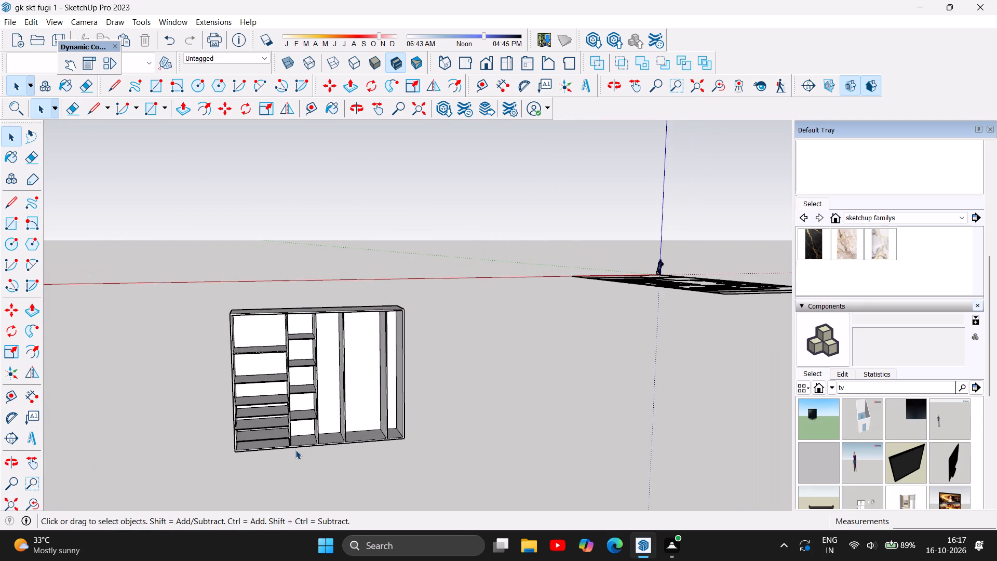
{"action": "scroll", "coordinate": [295, 450], "scroll_direction": "up", "scroll_amount": 15}
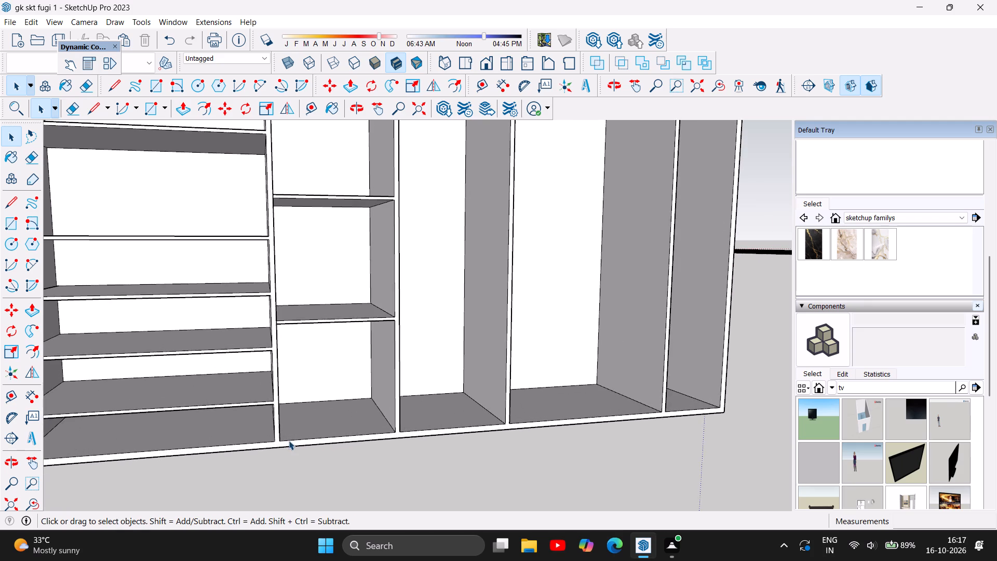
{"action": "scroll", "coordinate": [289, 440], "scroll_direction": "up", "scroll_amount": 7}
{"action": "scroll", "coordinate": [289, 440], "scroll_direction": "down", "scroll_amount": 17}
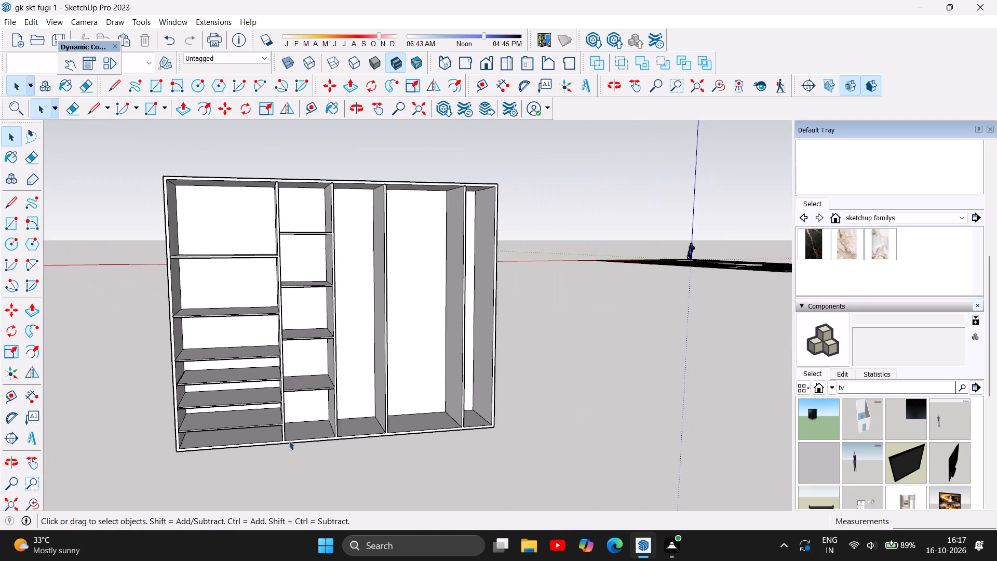
{"action": "scroll", "coordinate": [289, 440], "scroll_direction": "down", "scroll_amount": 9}
{"action": "scroll", "coordinate": [289, 440], "scroll_direction": "up", "scroll_amount": 8}
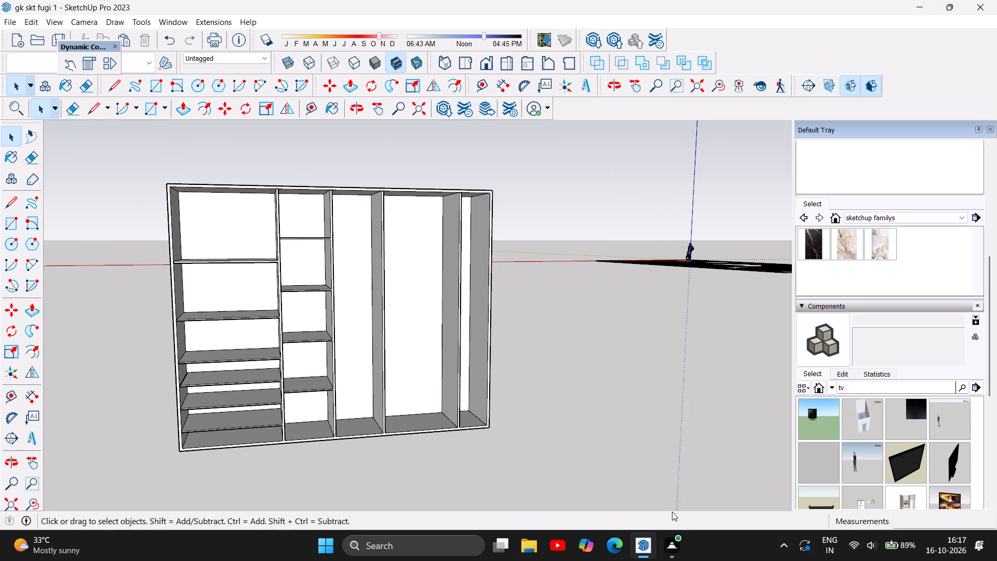
{"action": "scroll", "coordinate": [355, 444], "scroll_direction": "up", "scroll_amount": 3}
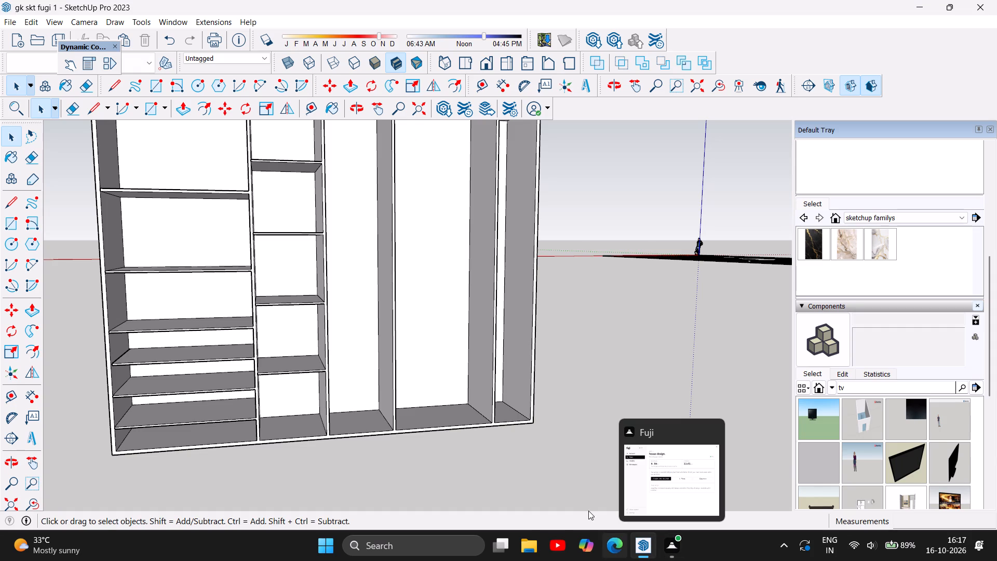
{"action": "scroll", "coordinate": [609, 459], "scroll_direction": "down", "scroll_amount": 2}
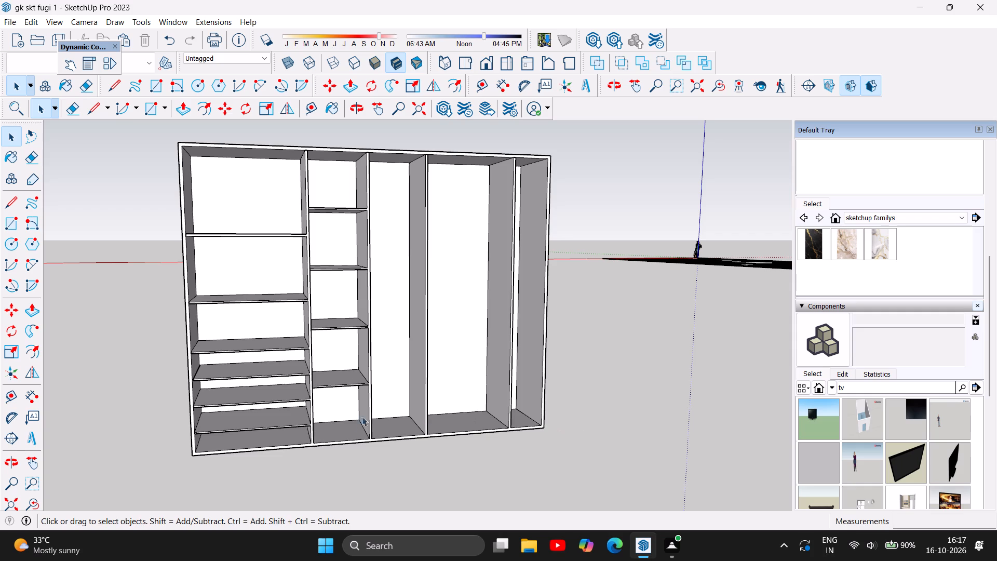
{"action": "scroll", "coordinate": [394, 421], "scroll_direction": "up", "scroll_amount": 1}
Place a Tape Measure guide 61" above the third bay's floor, measured from the midpoint of its far partition's bottom edge.
{"action": "key", "text": "t"}
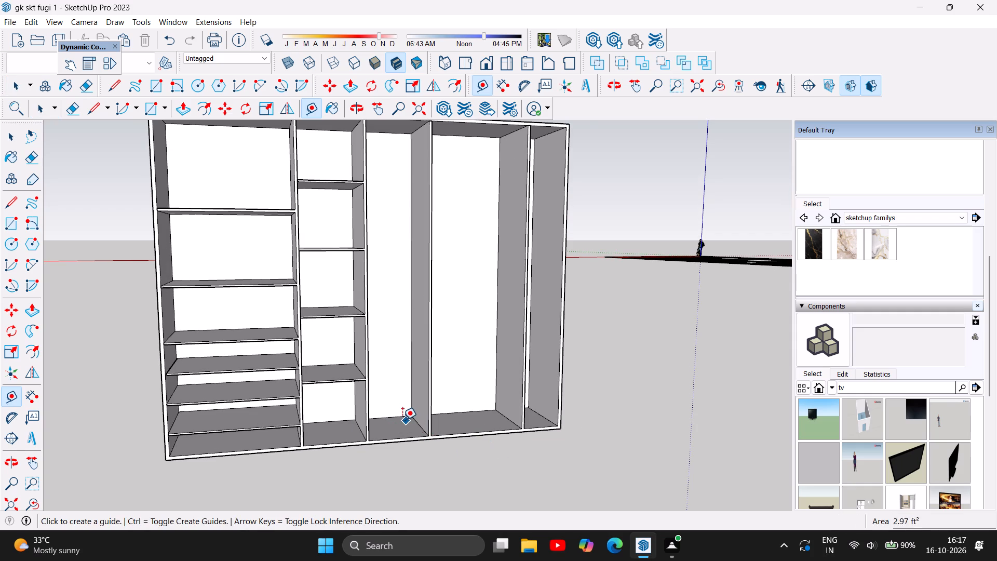
{"action": "scroll", "coordinate": [403, 418], "scroll_direction": "up", "scroll_amount": 5}
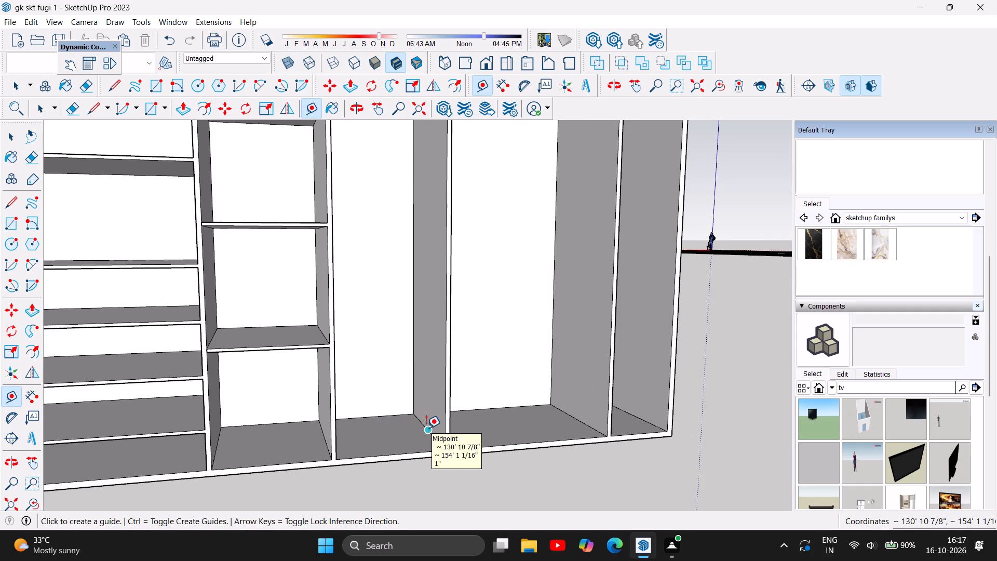
{"action": "left_click", "coordinate": [426, 428]}
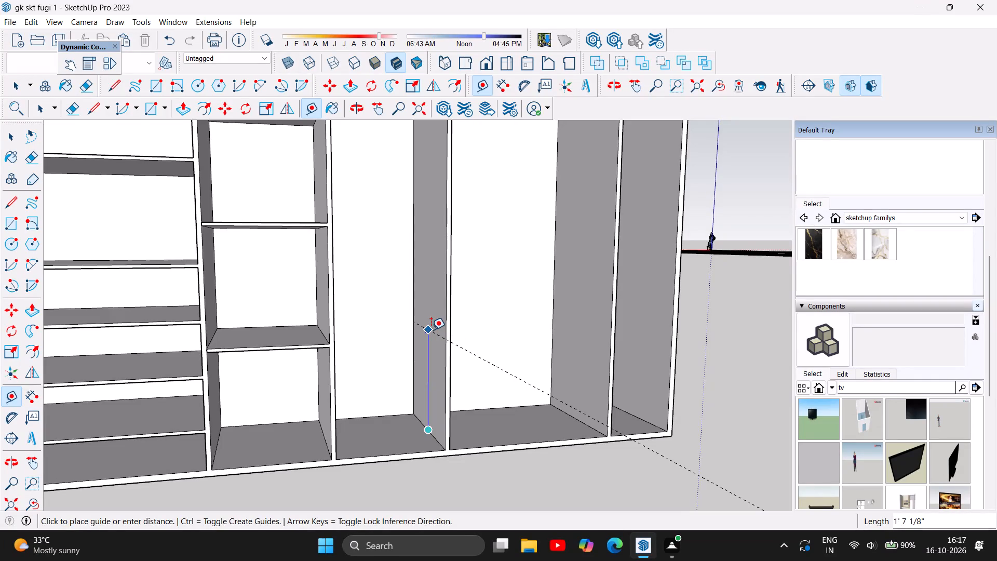
{"action": "type", "text": "61"}
{"action": "key", "text": "Return"}
Place a second Tape Measure guide 0.5" above the existing guide on the third bay's far partition.
{"action": "scroll", "coordinate": [430, 332], "scroll_direction": "down", "scroll_amount": 4}
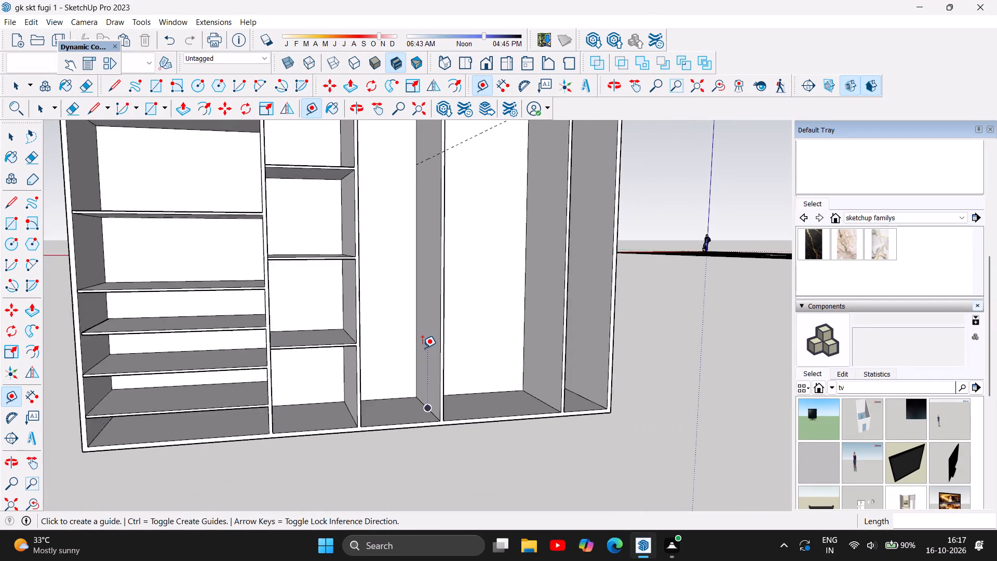
{"action": "scroll", "coordinate": [433, 384], "scroll_direction": "down", "scroll_amount": 5}
{"action": "scroll", "coordinate": [410, 239], "scroll_direction": "up", "scroll_amount": 6}
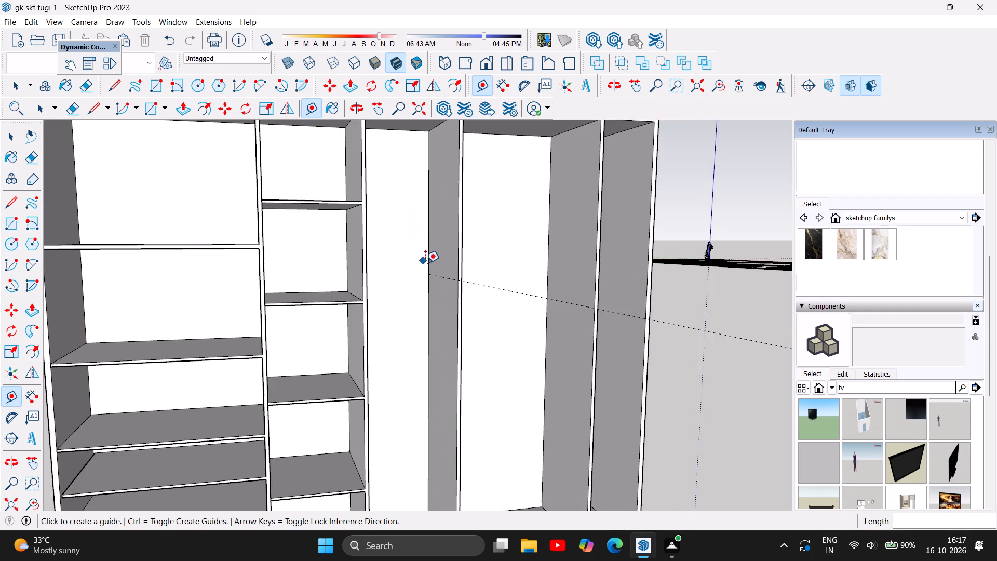
{"action": "scroll", "coordinate": [428, 263], "scroll_direction": "up", "scroll_amount": 11}
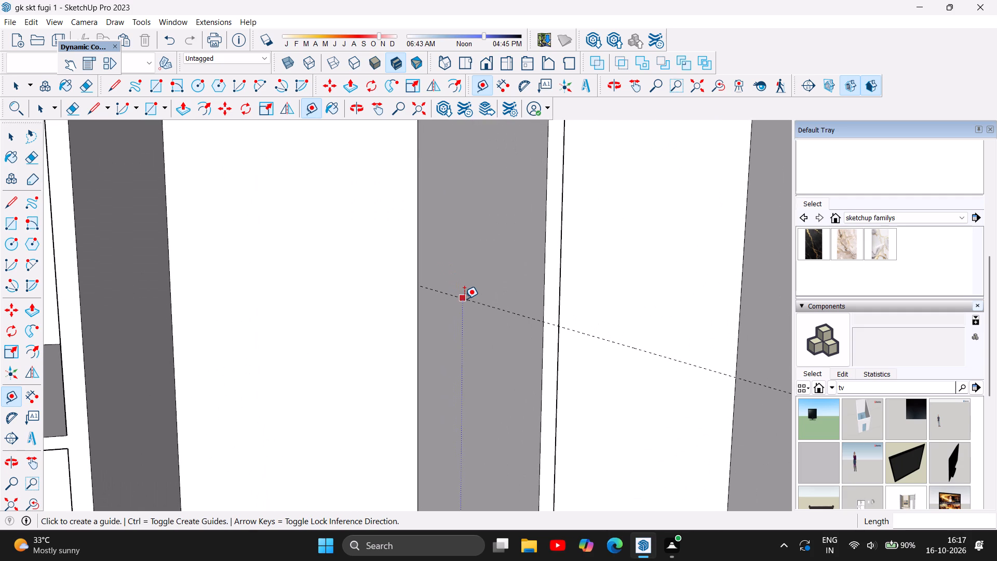
{"action": "left_click", "coordinate": [462, 299]}
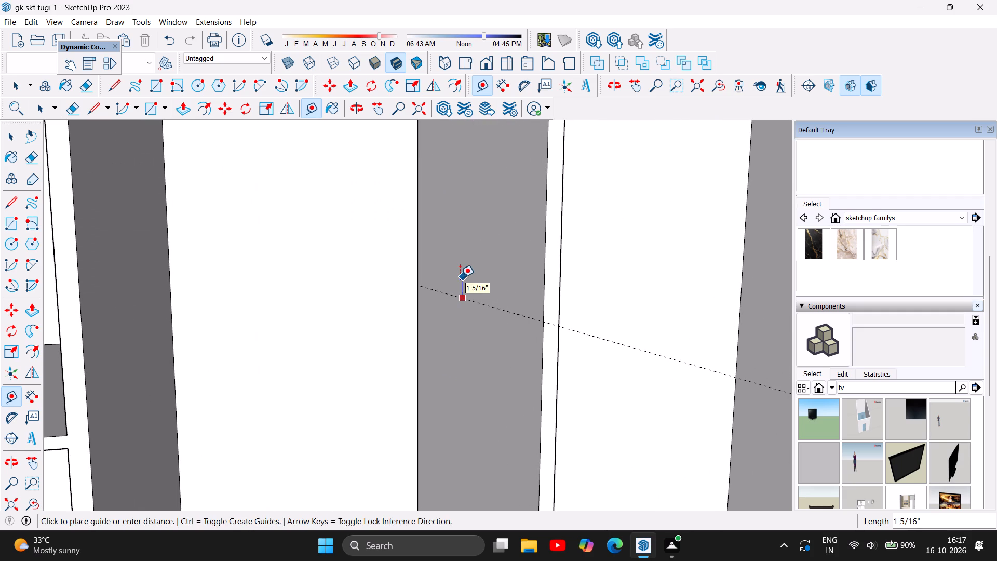
{"action": "type", "text": "0.5"}
{"action": "key", "text": "Return"}
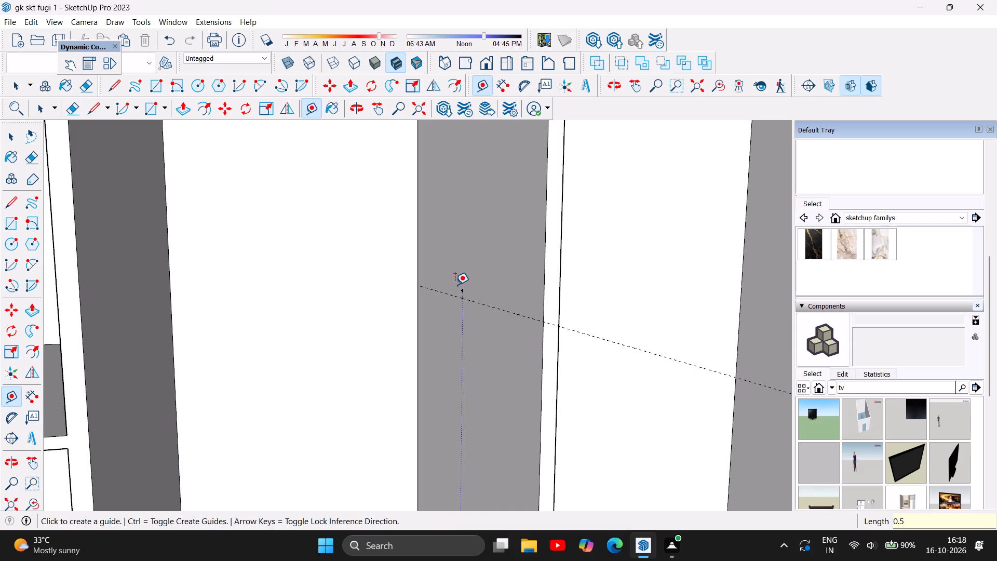
{"action": "left_click", "coordinate": [462, 287]}
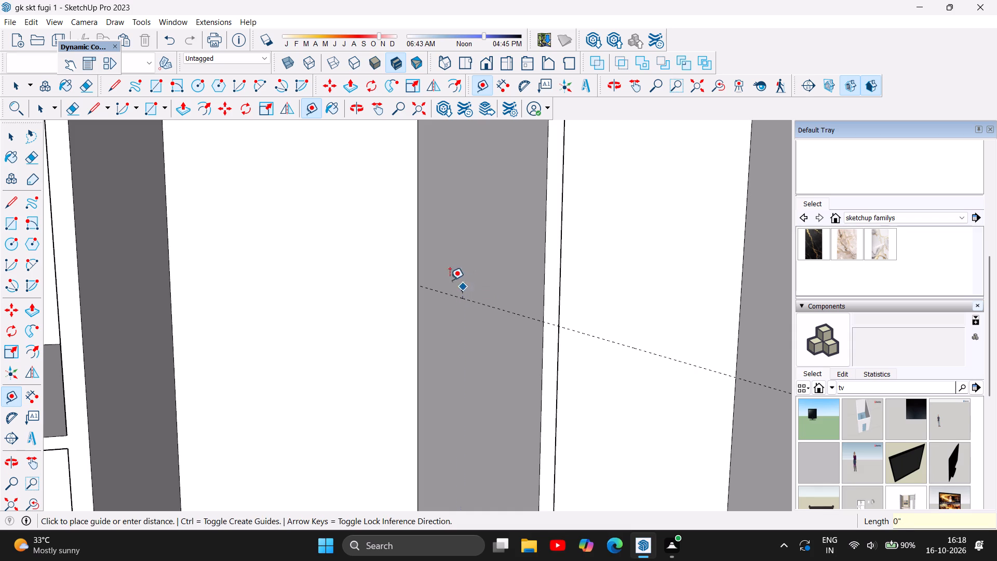
{"action": "left_click", "coordinate": [411, 271]}
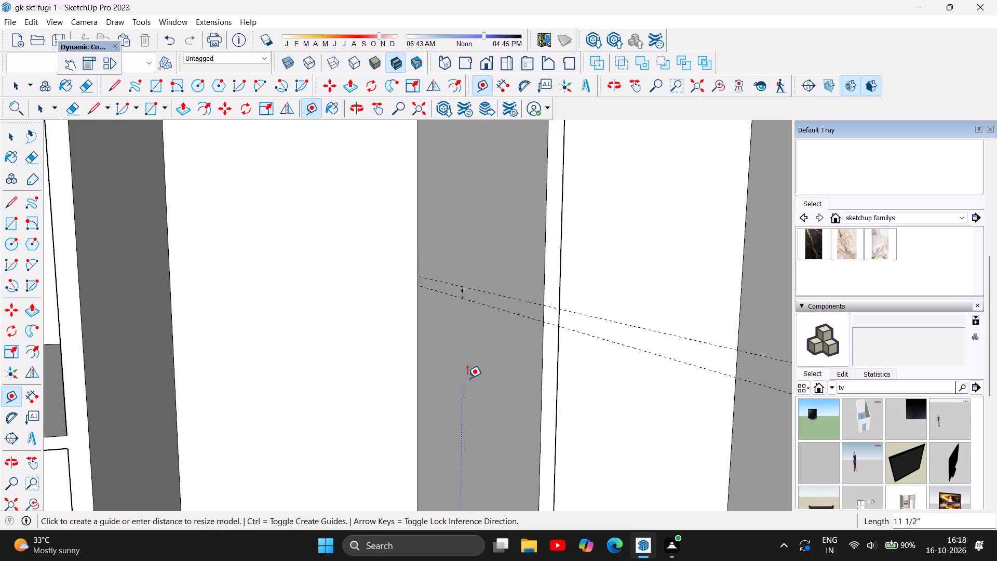
Examine the floors and partition bases of the empty bays and the lower part of the cabinet.
{"action": "scroll", "coordinate": [433, 379], "scroll_direction": "down", "scroll_amount": 10}
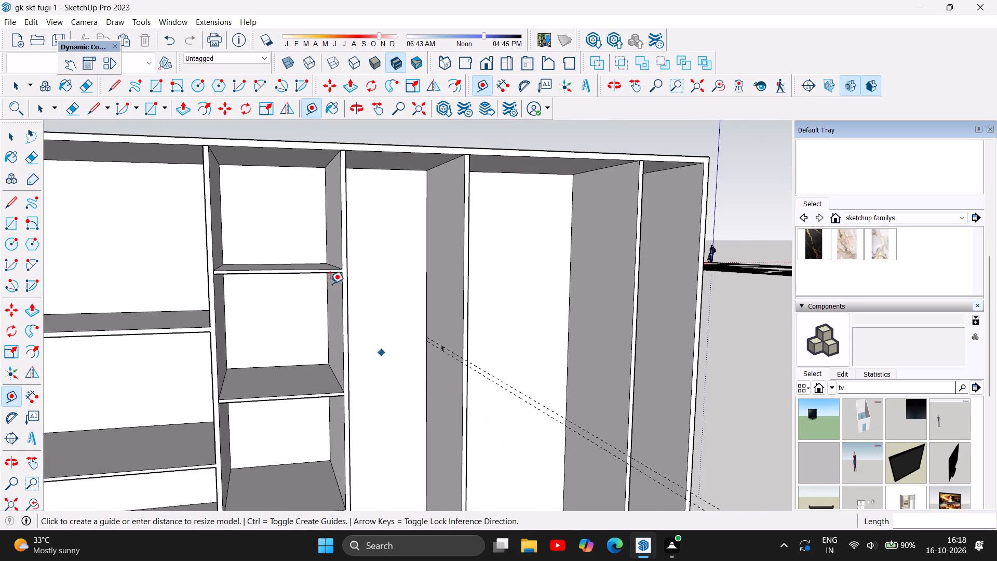
{"action": "scroll", "coordinate": [330, 282], "scroll_direction": "down", "scroll_amount": 8}
{"action": "scroll", "coordinate": [453, 473], "scroll_direction": "up", "scroll_amount": 5}
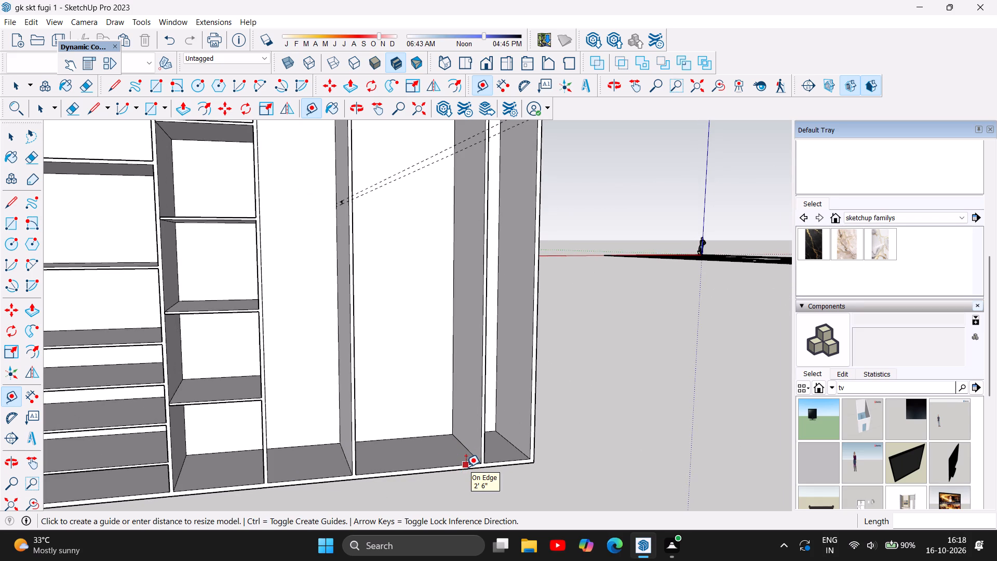
{"action": "scroll", "coordinate": [466, 467], "scroll_direction": "up", "scroll_amount": 1}
{"action": "scroll", "coordinate": [487, 458], "scroll_direction": "down", "scroll_amount": 3}
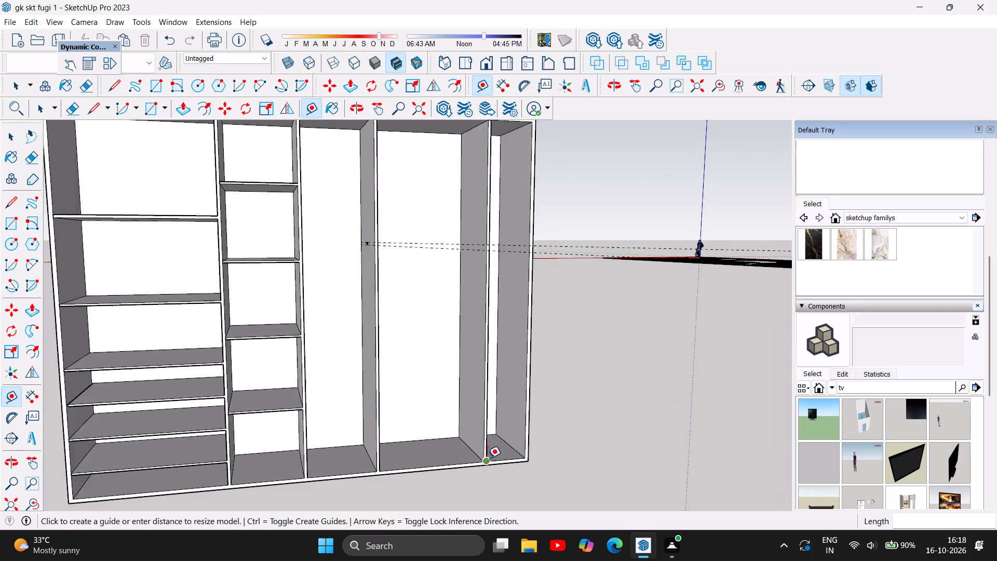
{"action": "scroll", "coordinate": [487, 458], "scroll_direction": "down", "scroll_amount": 3}
{"action": "scroll", "coordinate": [488, 439], "scroll_direction": "up", "scroll_amount": 5}
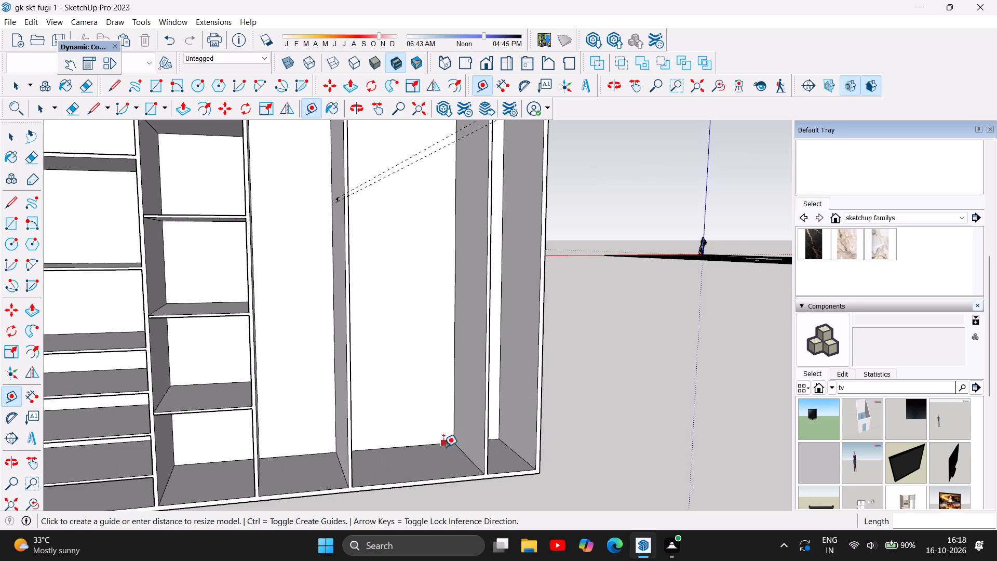
{"action": "scroll", "coordinate": [420, 460], "scroll_direction": "up", "scroll_amount": 4}
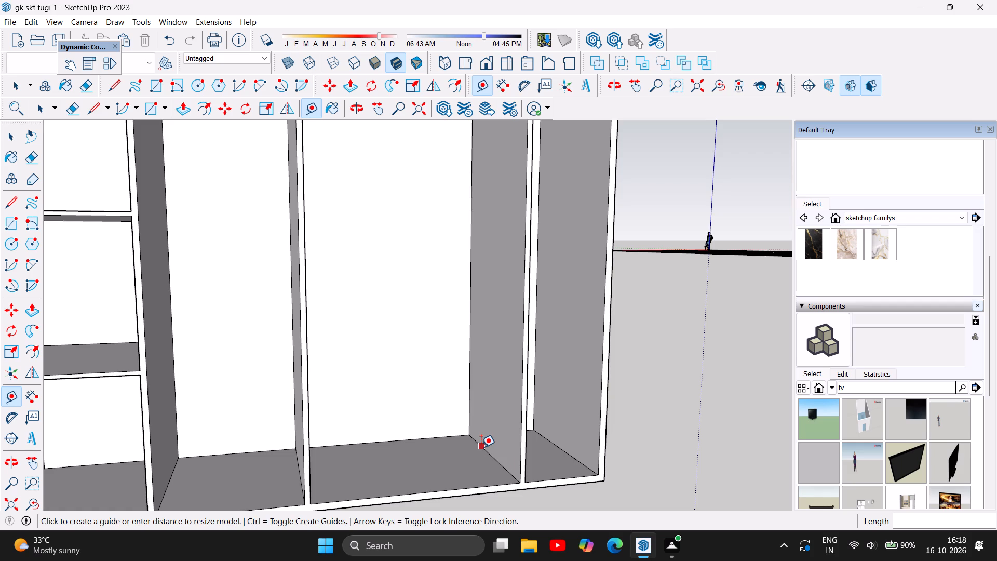
{"action": "scroll", "coordinate": [534, 418], "scroll_direction": "down", "scroll_amount": 5}
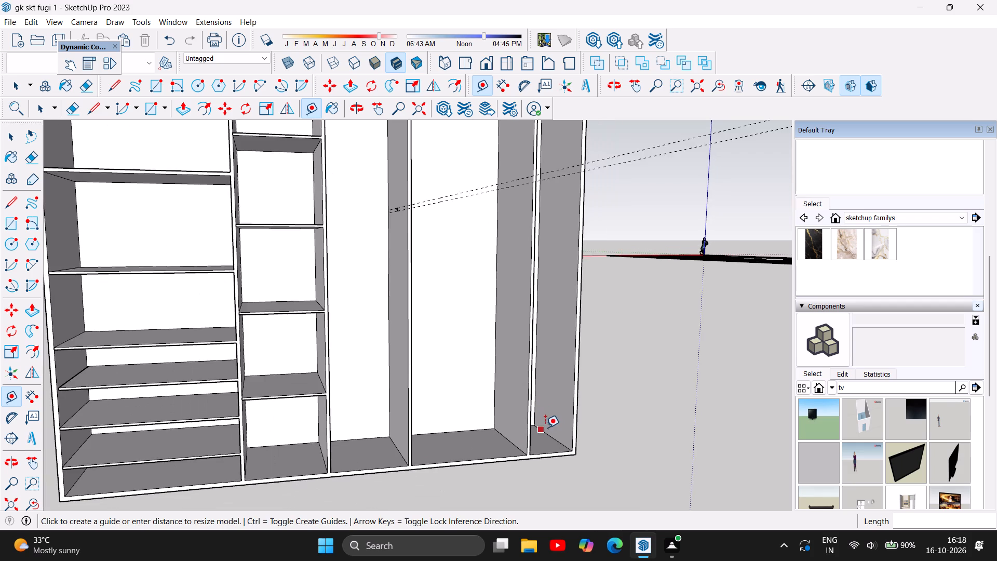
{"action": "scroll", "coordinate": [554, 429], "scroll_direction": "down", "scroll_amount": 1}
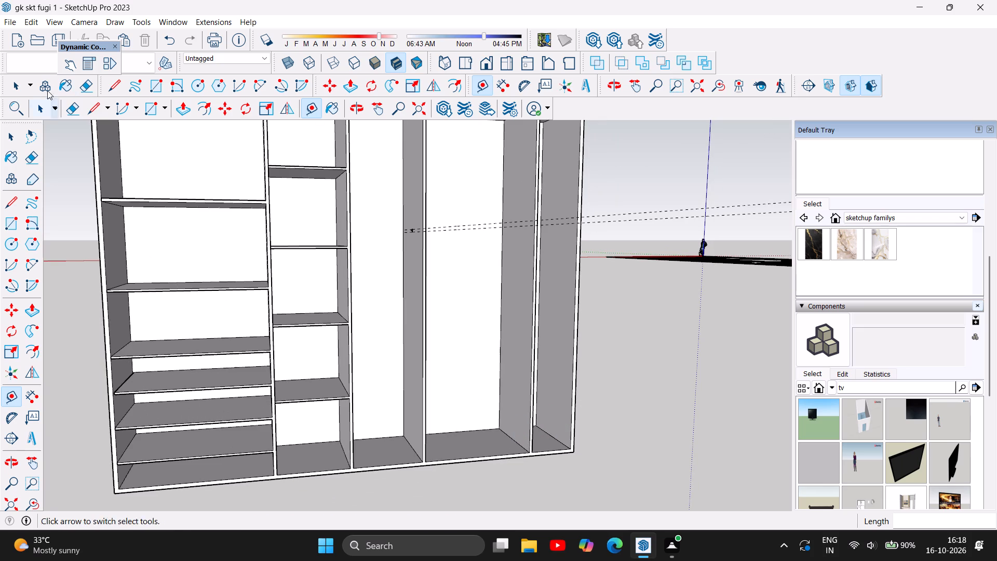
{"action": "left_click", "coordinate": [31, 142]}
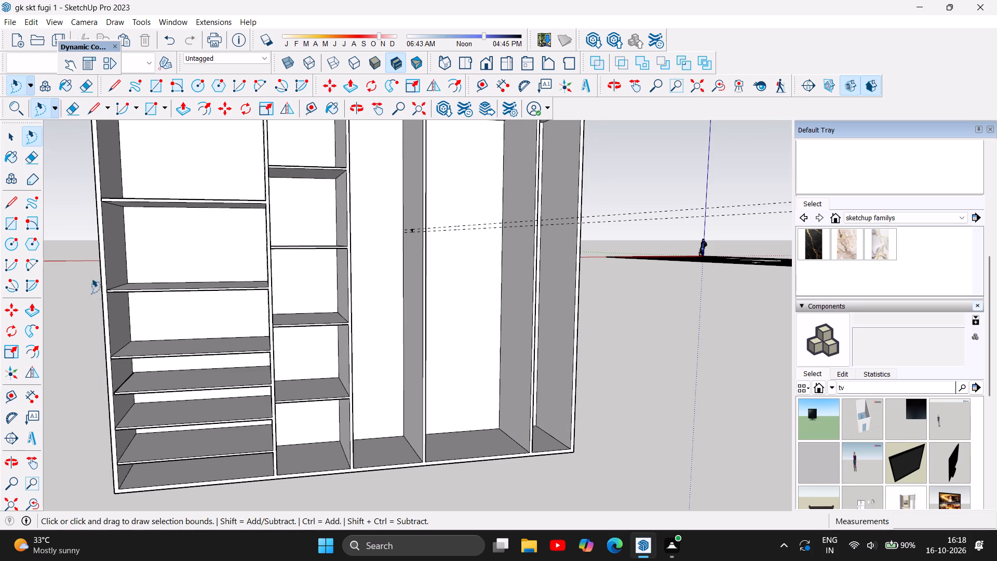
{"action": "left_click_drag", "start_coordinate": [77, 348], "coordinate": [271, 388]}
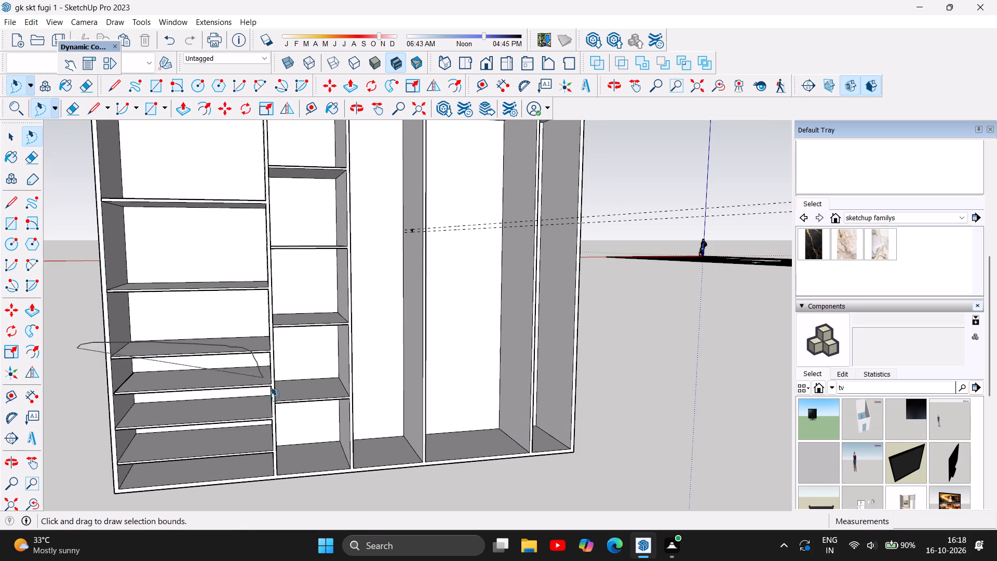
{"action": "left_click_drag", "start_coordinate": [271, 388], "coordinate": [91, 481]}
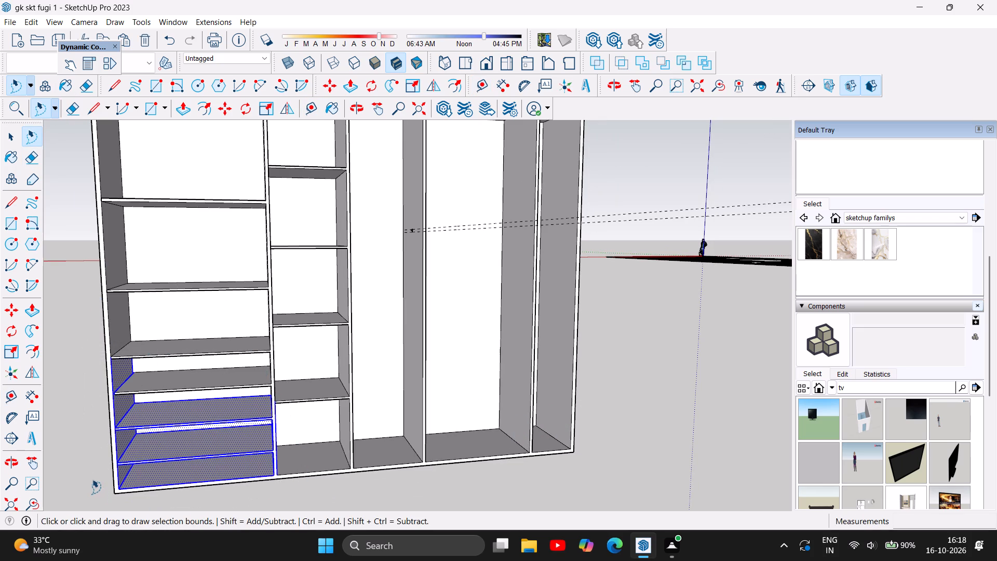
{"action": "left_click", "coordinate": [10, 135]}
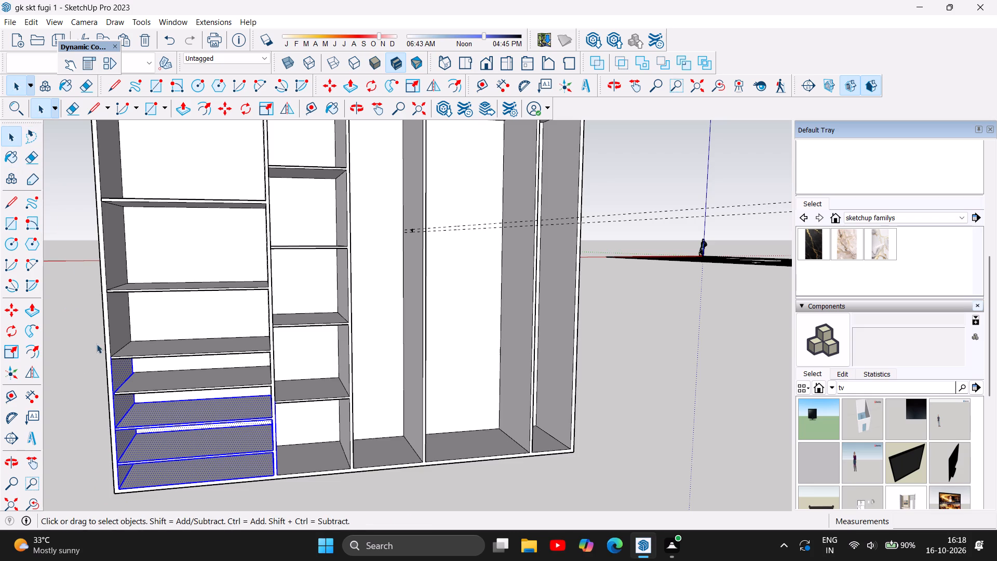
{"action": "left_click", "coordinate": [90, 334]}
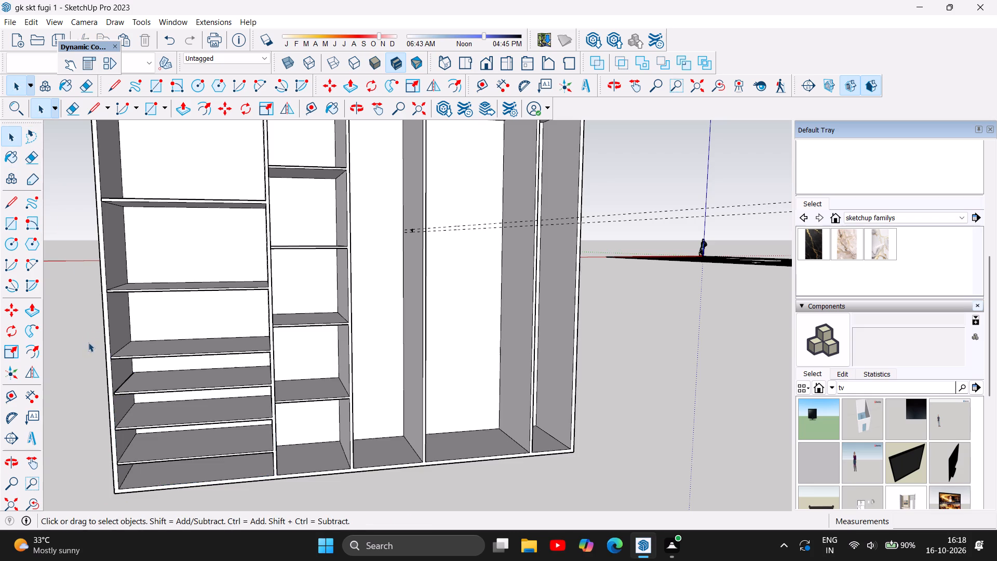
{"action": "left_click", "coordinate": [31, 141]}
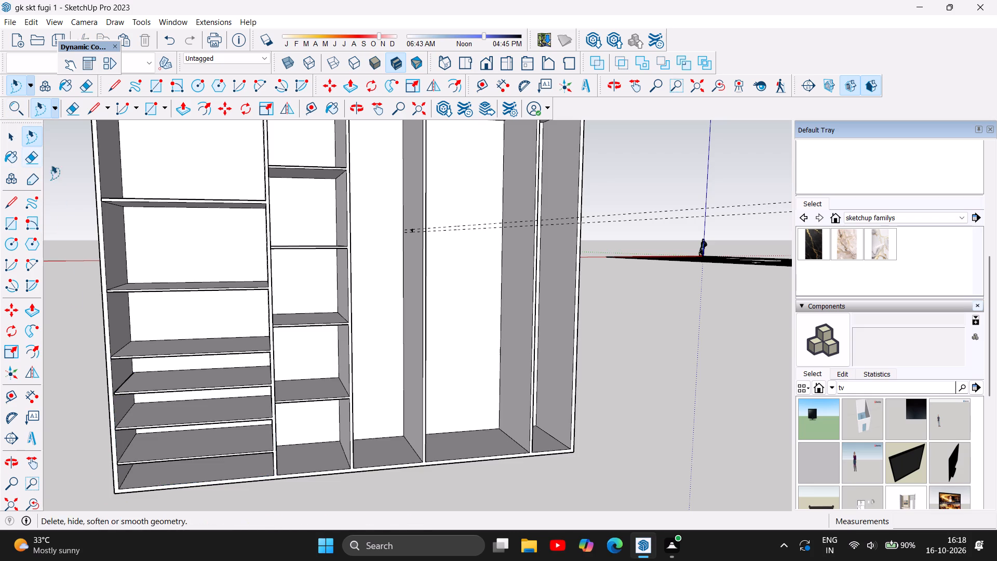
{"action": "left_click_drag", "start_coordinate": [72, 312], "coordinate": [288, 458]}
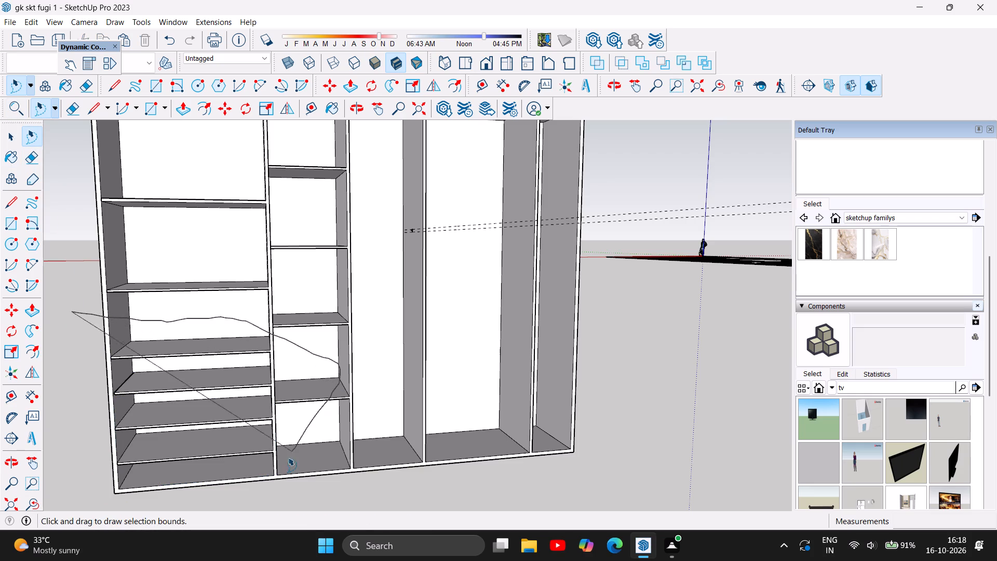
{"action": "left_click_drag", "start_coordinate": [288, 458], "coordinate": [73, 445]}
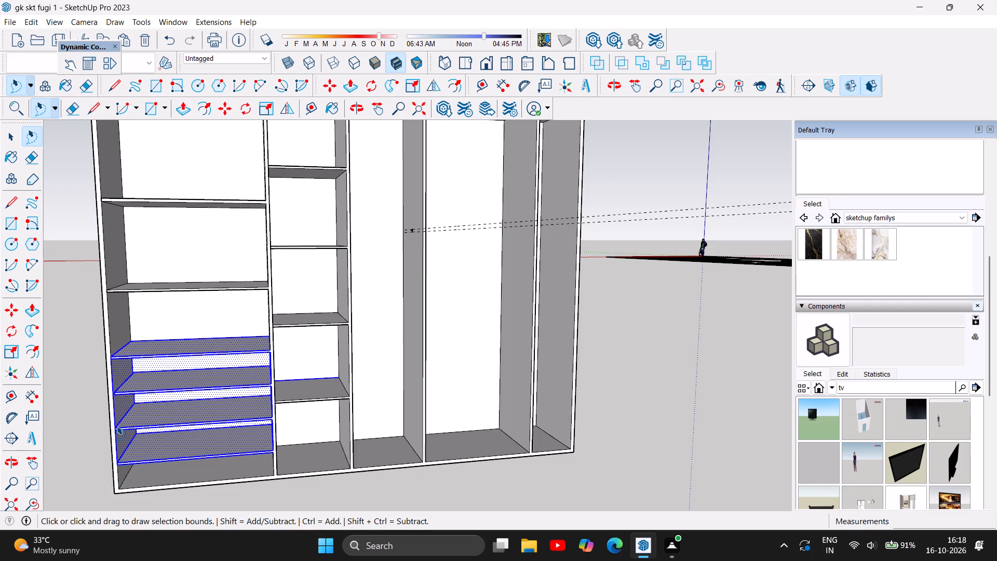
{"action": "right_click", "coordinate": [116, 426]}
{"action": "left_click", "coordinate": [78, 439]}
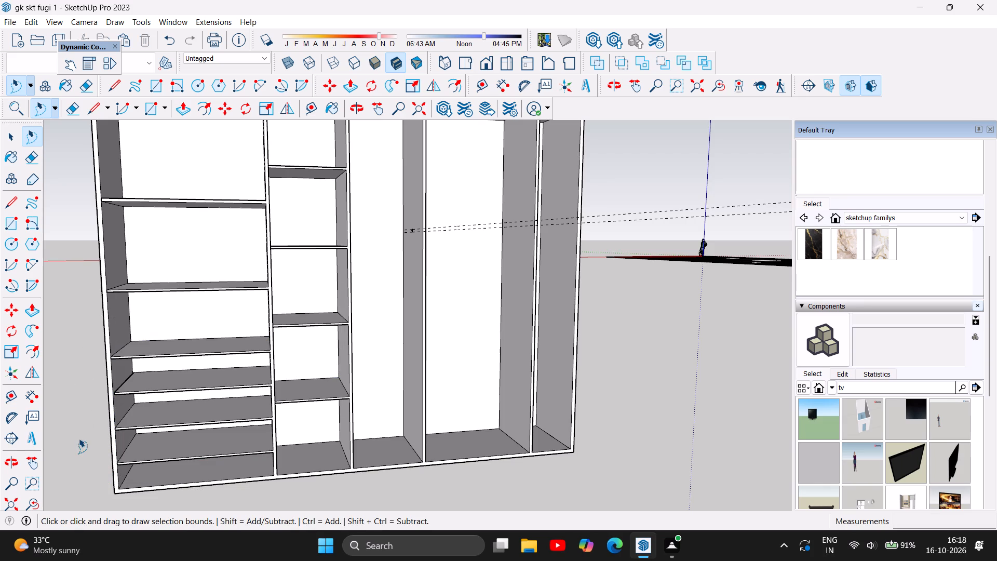
Lasso-select the first bay's lower shelf stack and paste a copy on the open ground beside the cabinet's far end.
{"action": "left_click_drag", "start_coordinate": [75, 328], "coordinate": [308, 396]}
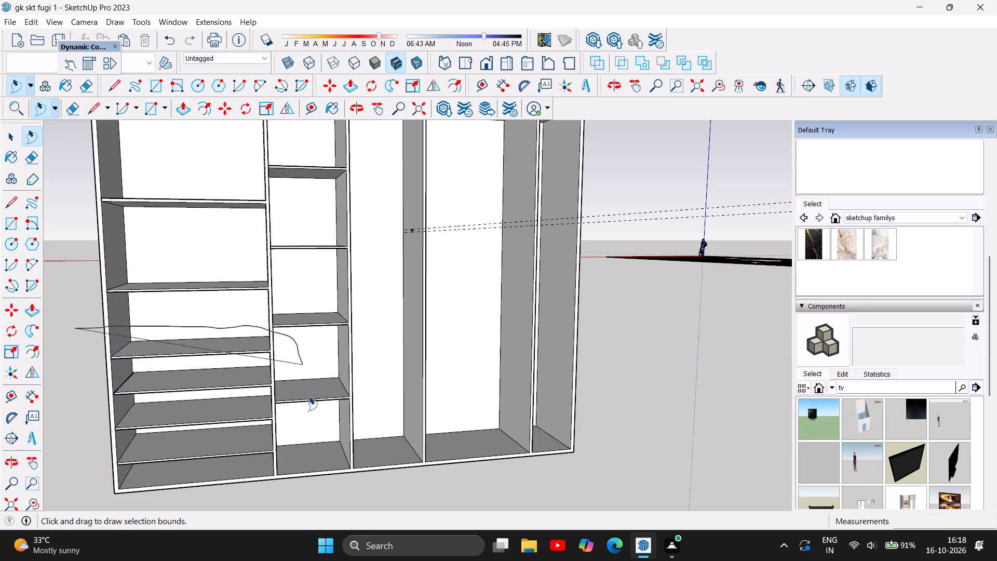
{"action": "left_click_drag", "start_coordinate": [308, 396], "coordinate": [80, 498]}
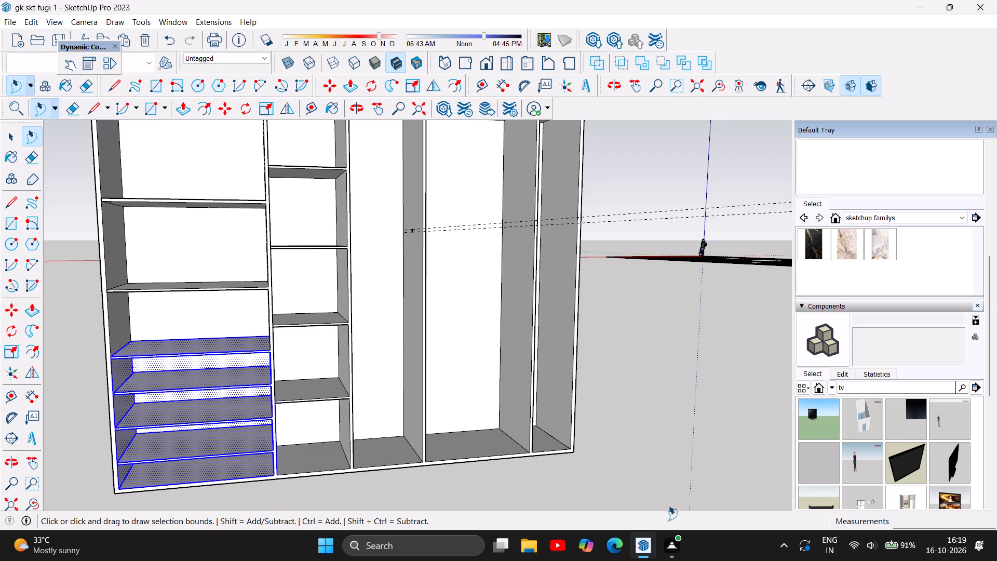
{"action": "key", "text": "ctrl+c"}
{"action": "key", "text": "ctrl+v"}
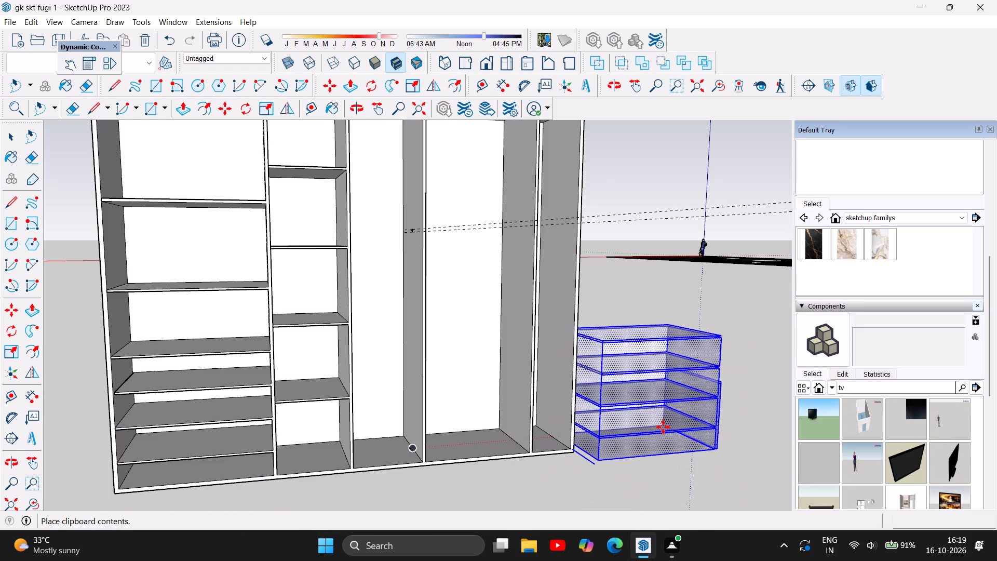
{"action": "left_click", "coordinate": [696, 397]}
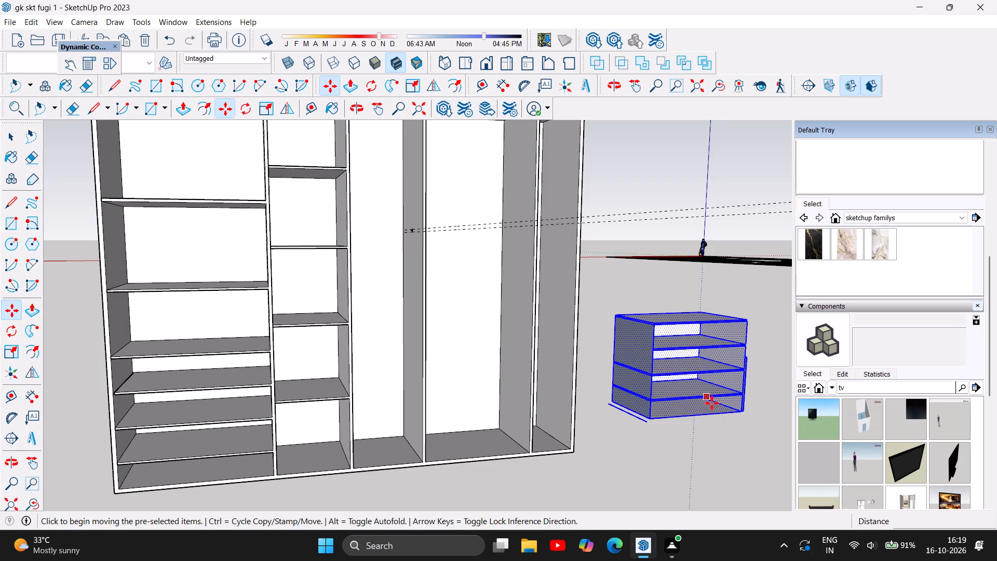
Delete the side panel faces between the shelves on the cabinet-facing side of the copied shelf stack.
{"action": "scroll", "coordinate": [675, 407], "scroll_direction": "up", "scroll_amount": 3}
{"action": "scroll", "coordinate": [675, 405], "scroll_direction": "down", "scroll_amount": 3}
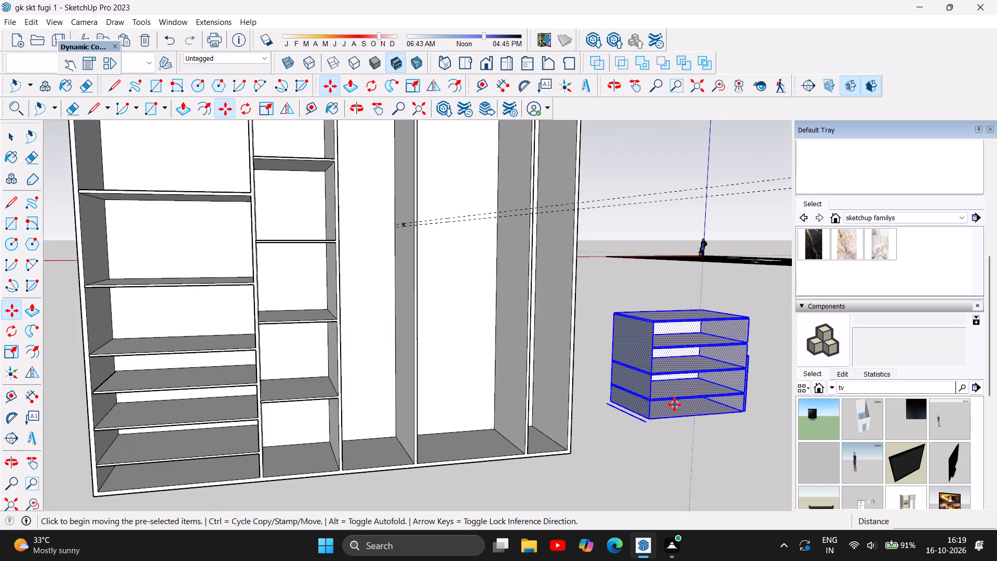
{"action": "left_click", "coordinate": [8, 142]}
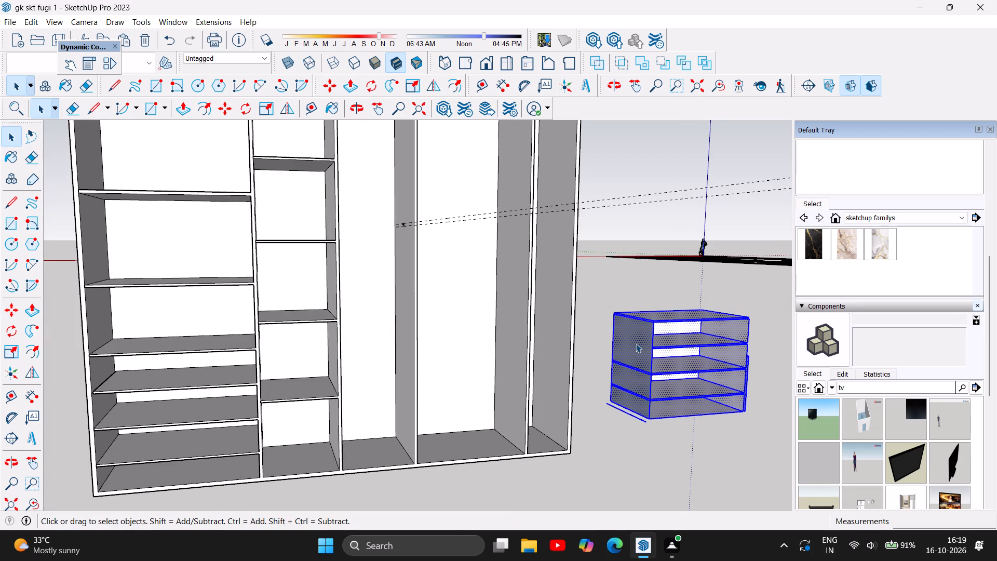
{"action": "left_click", "coordinate": [636, 343]}
{"action": "key", "text": "Delete"}
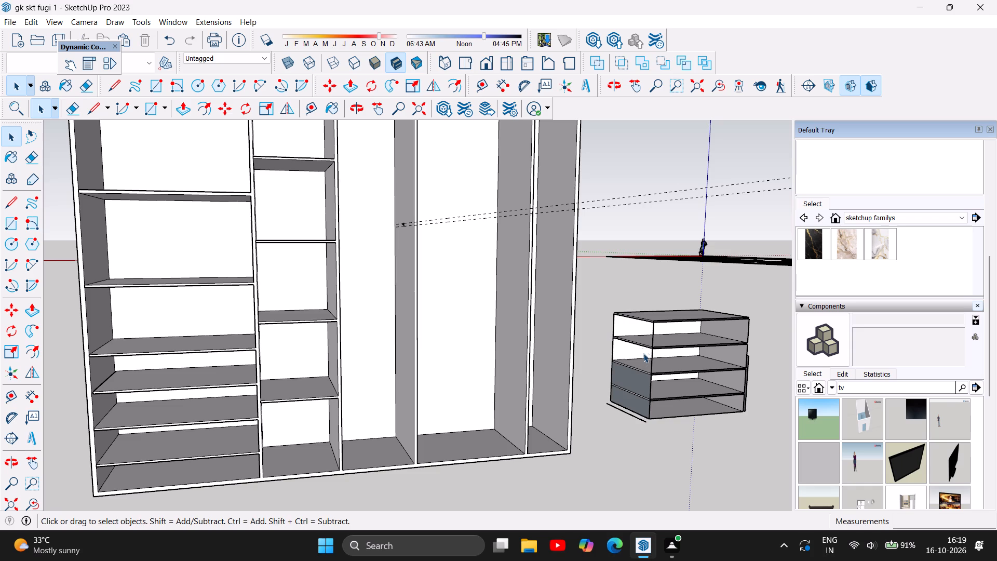
{"action": "left_click", "coordinate": [631, 376]}
{"action": "key", "text": "Delete"}
{"action": "left_click", "coordinate": [632, 404]}
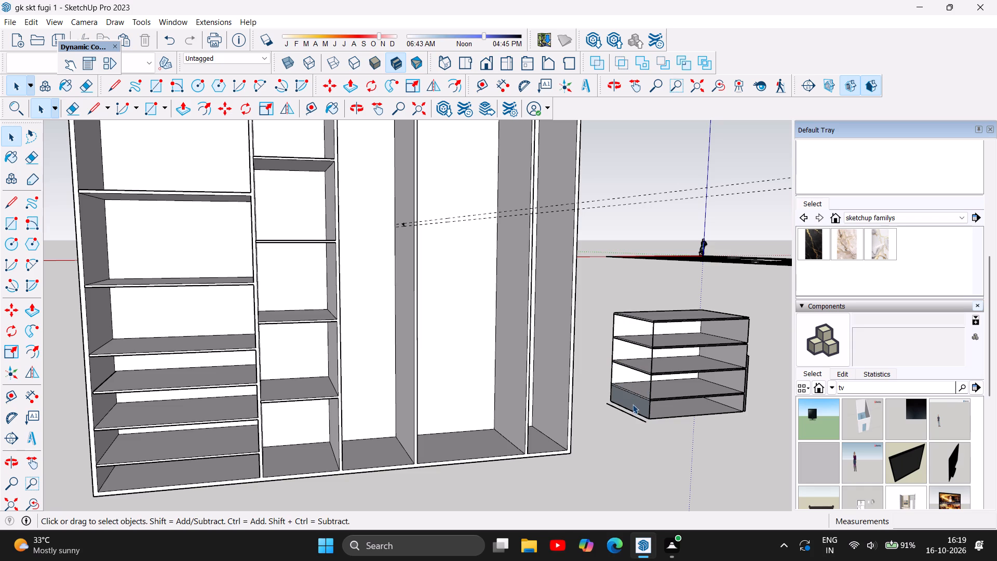
{"action": "key", "text": "Delete"}
Delete the stray edge beside the copied stack's base and the stack's bottom face.
{"action": "left_click", "coordinate": [631, 415]}
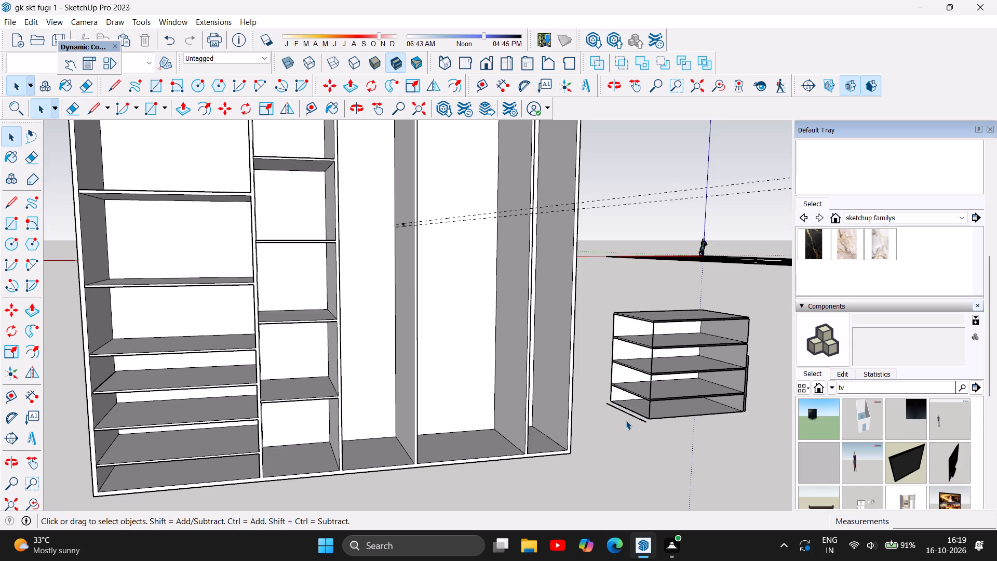
{"action": "left_click", "coordinate": [635, 418]}
{"action": "key", "text": "Delete"}
{"action": "left_click", "coordinate": [685, 407]}
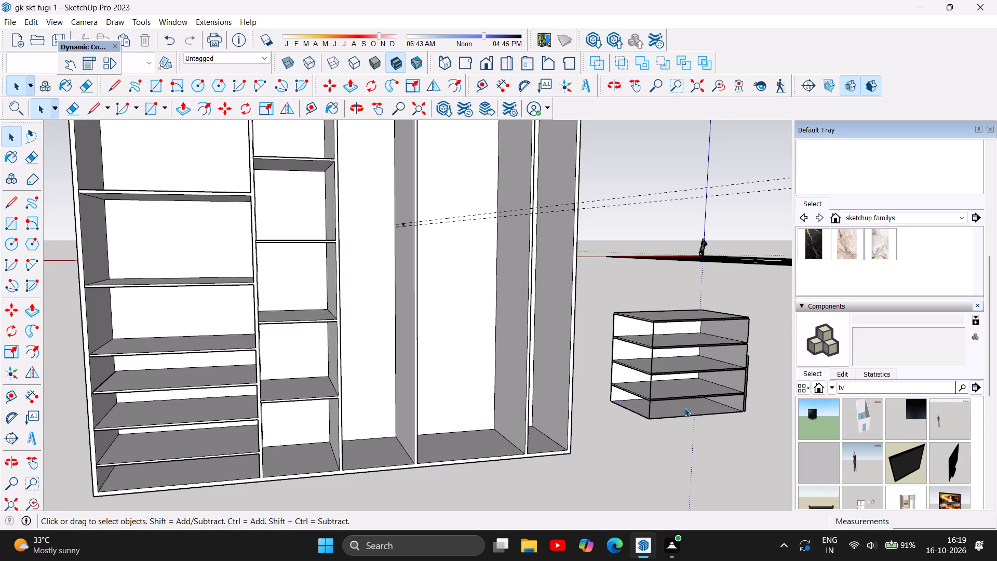
{"action": "key", "text": "Delete"}
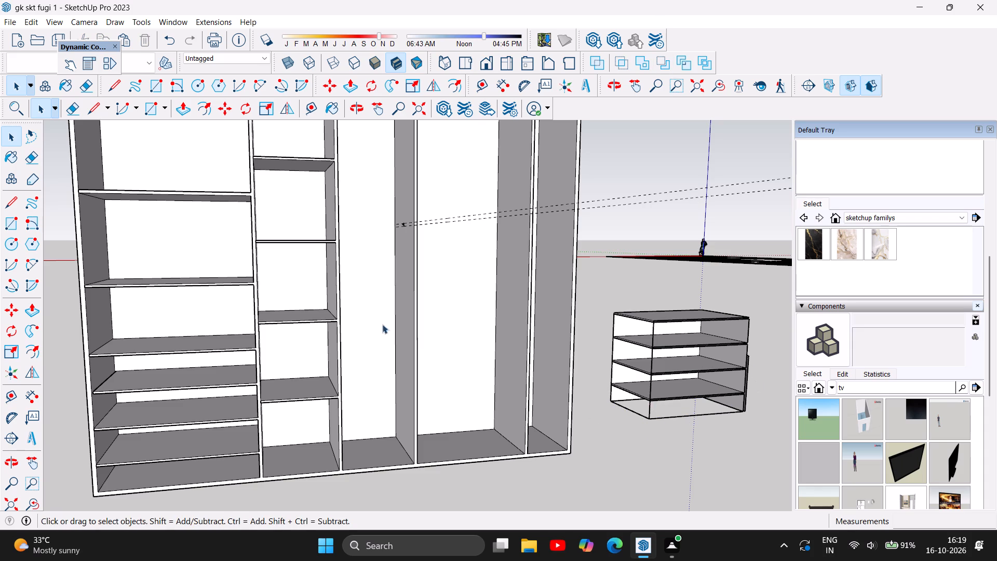
Delete the large outer panel face and the narrow face at its upper end on the copied stack's opposite side.
{"action": "left_click", "coordinate": [360, 108]}
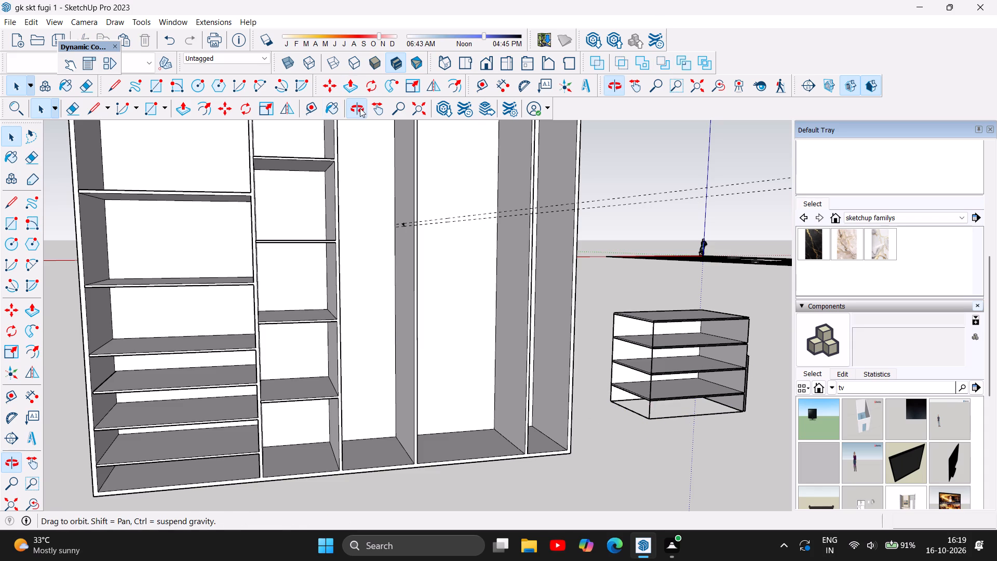
{"action": "left_click_drag", "start_coordinate": [697, 461], "coordinate": [559, 430]}
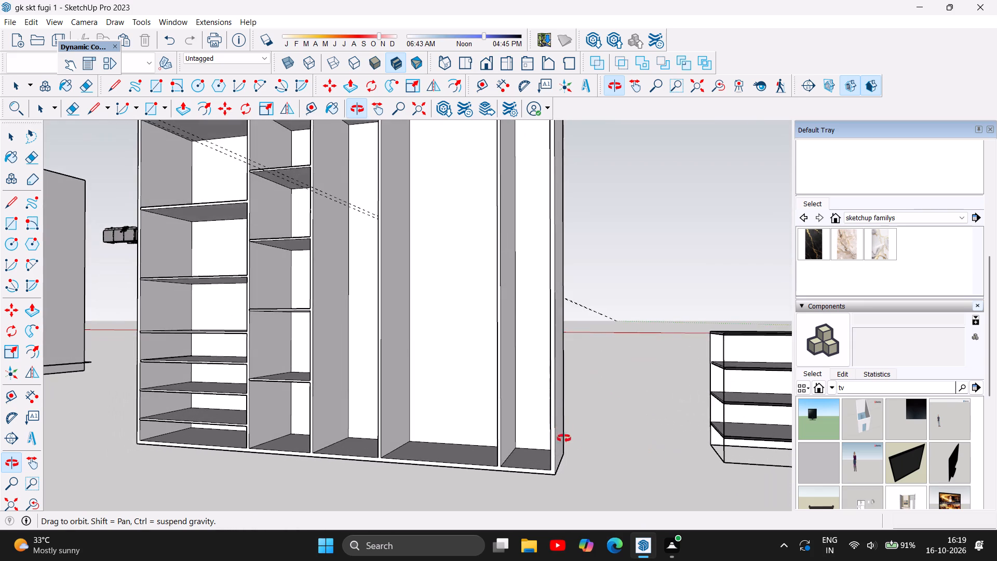
{"action": "scroll", "coordinate": [577, 450], "scroll_direction": "down", "scroll_amount": 4}
{"action": "left_click_drag", "start_coordinate": [718, 478], "coordinate": [489, 401]}
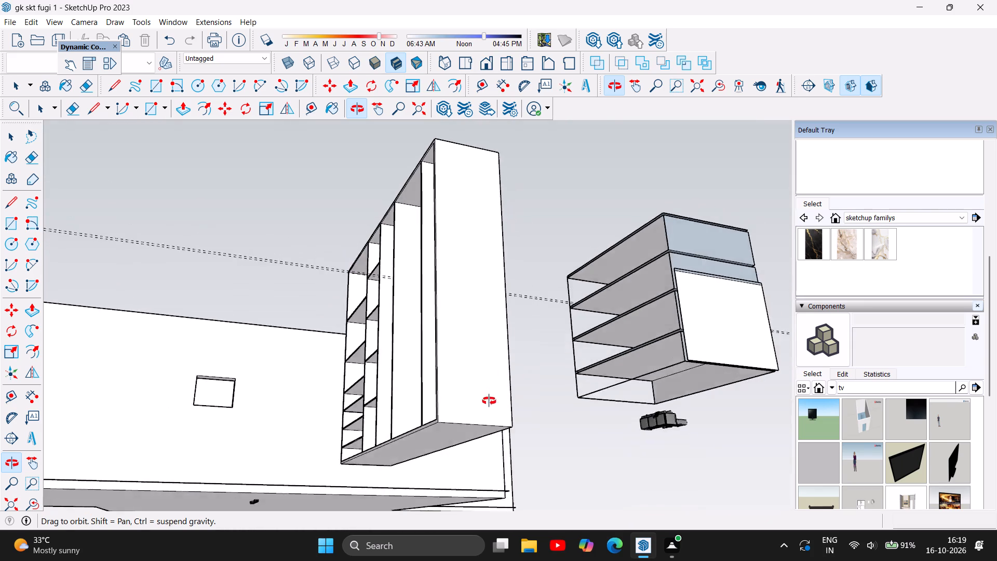
{"action": "left_click_drag", "start_coordinate": [489, 401], "coordinate": [468, 420]}
{"action": "left_click", "coordinate": [12, 138]}
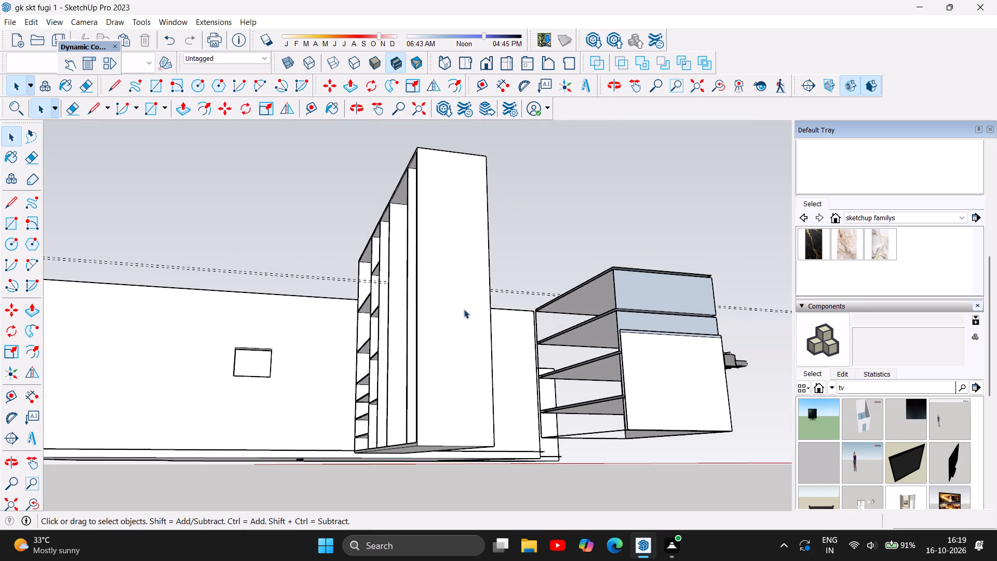
{"action": "left_click", "coordinate": [672, 373]}
{"action": "key", "text": "Delete"}
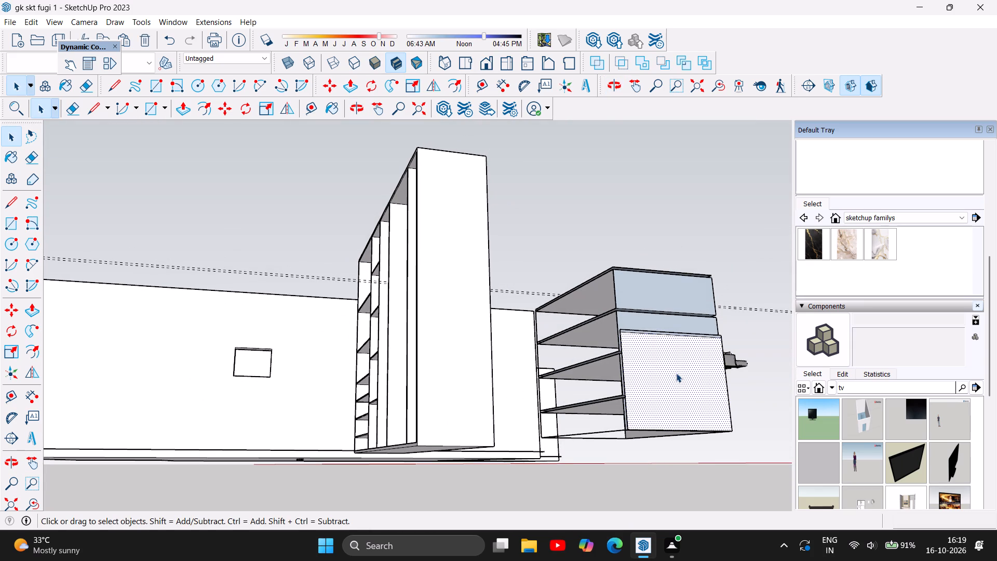
{"action": "left_click", "coordinate": [675, 385]}
{"action": "key", "text": "Delete"}
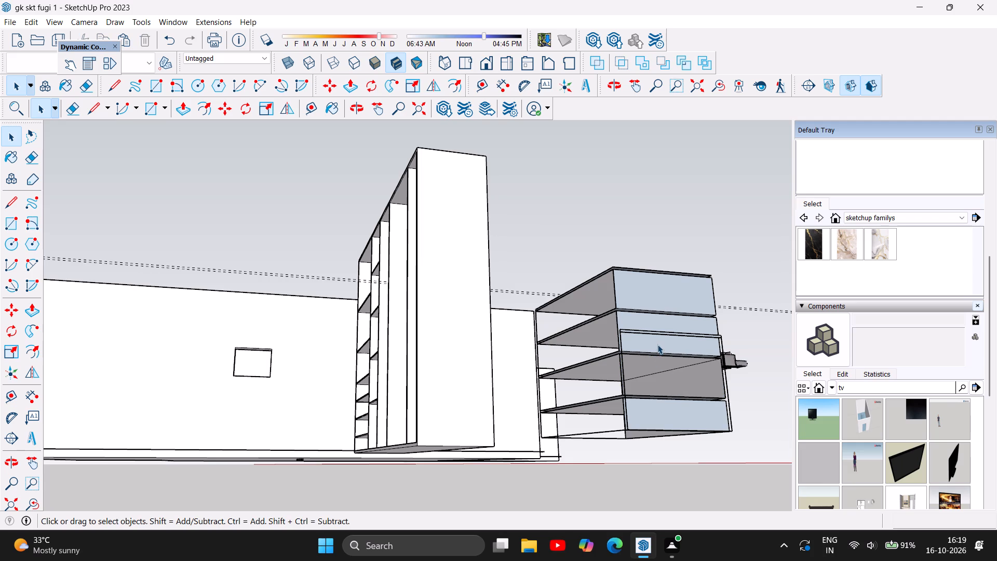
{"action": "left_click", "coordinate": [657, 344]}
{"action": "key", "text": "Delete"}
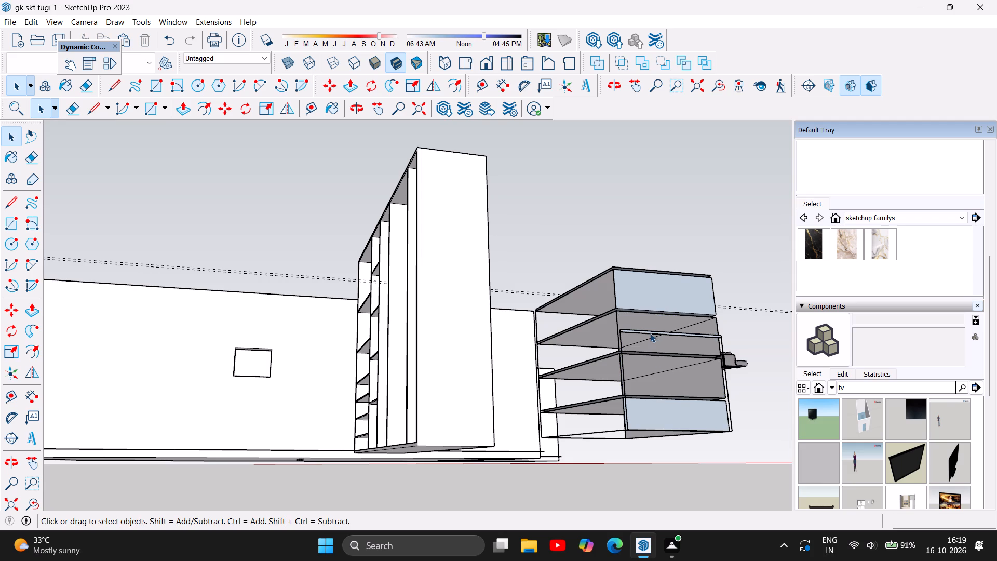
Delete the leftover top edges and one vertical edge of the removed outer panel on the copied stack.
{"action": "left_click", "coordinate": [653, 331]}
{"action": "key", "text": "Delete"}
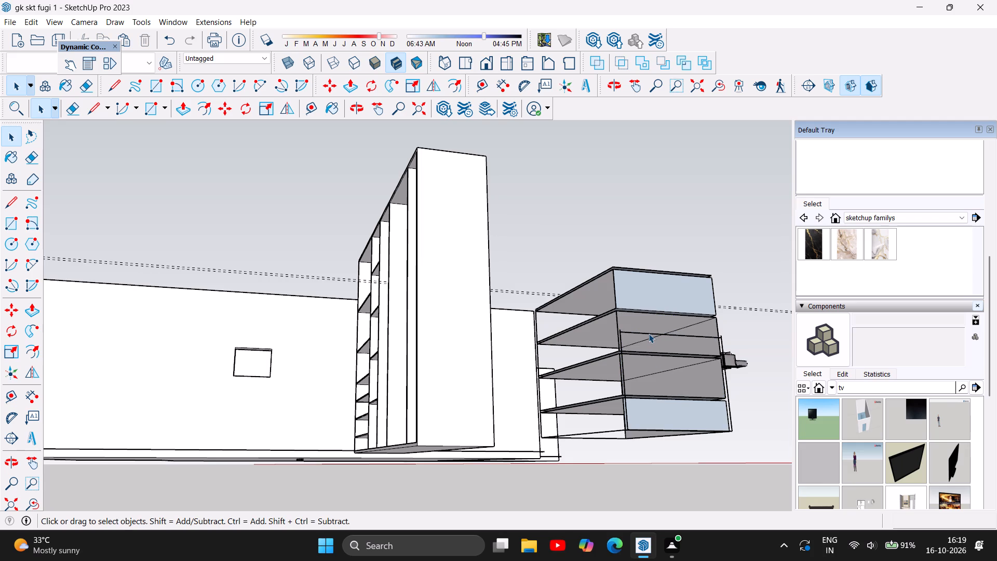
{"action": "left_click", "coordinate": [649, 333]}
{"action": "key", "text": "Delete"}
{"action": "scroll", "coordinate": [623, 338], "scroll_direction": "up", "scroll_amount": 3}
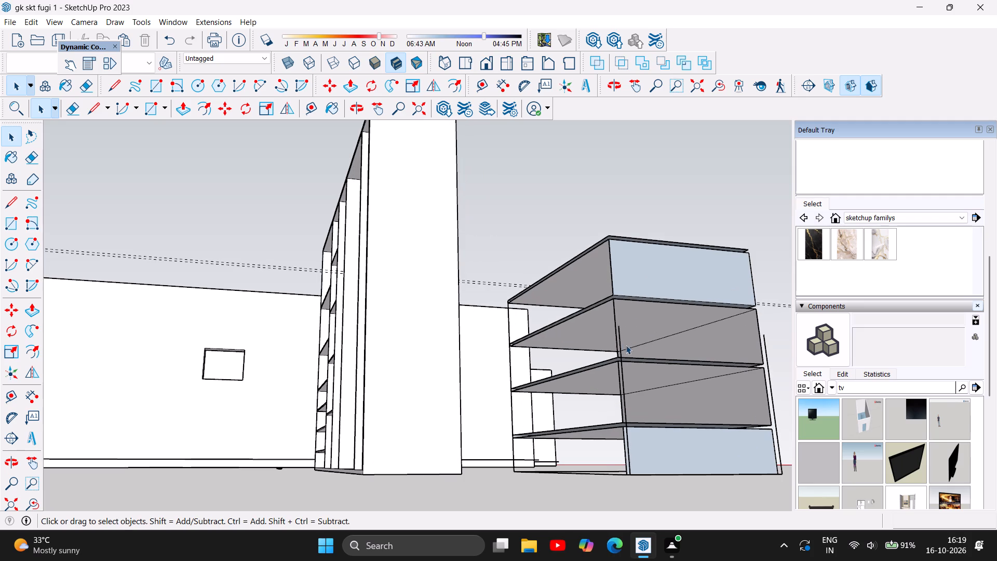
{"action": "left_click", "coordinate": [621, 342]}
{"action": "key", "text": "Delete"}
Delete the remaining outer and inner side faces between the shelves on that side, leaving only shelves and frame edges.
{"action": "left_click", "coordinate": [652, 453]}
{"action": "key", "text": "Delete"}
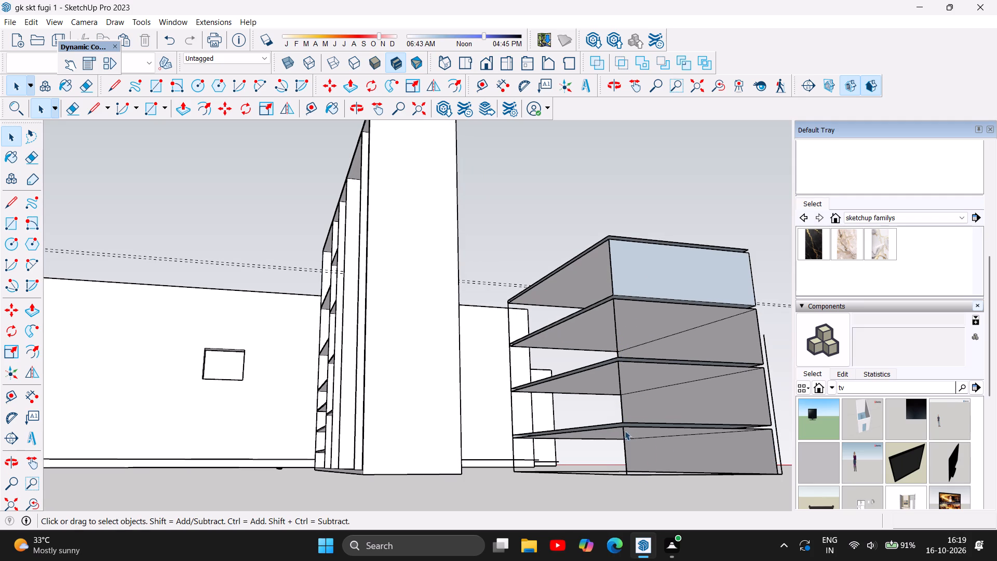
{"action": "left_click", "coordinate": [673, 269]}
{"action": "key", "text": "Delete"}
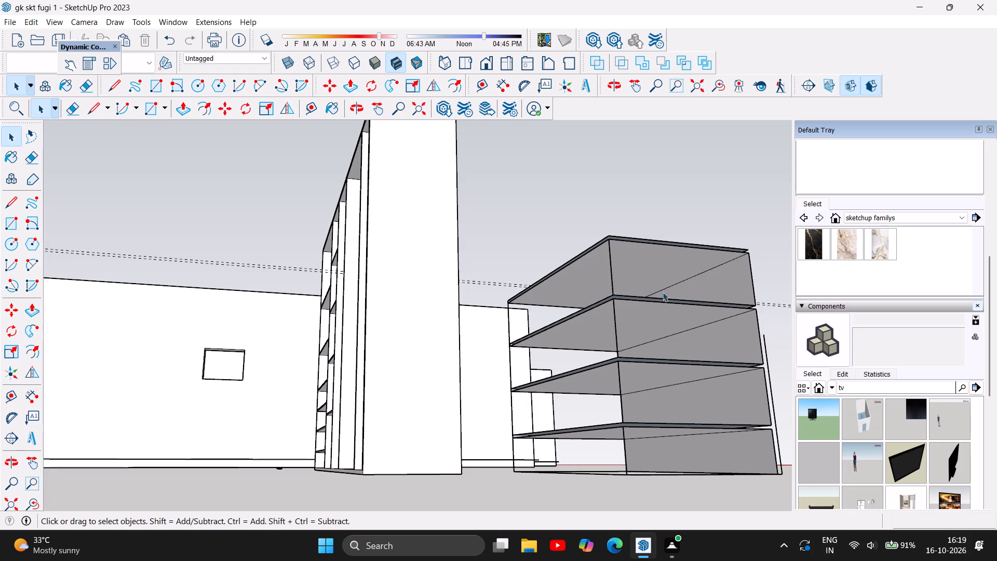
{"action": "scroll", "coordinate": [658, 384], "scroll_direction": "down", "scroll_amount": 8}
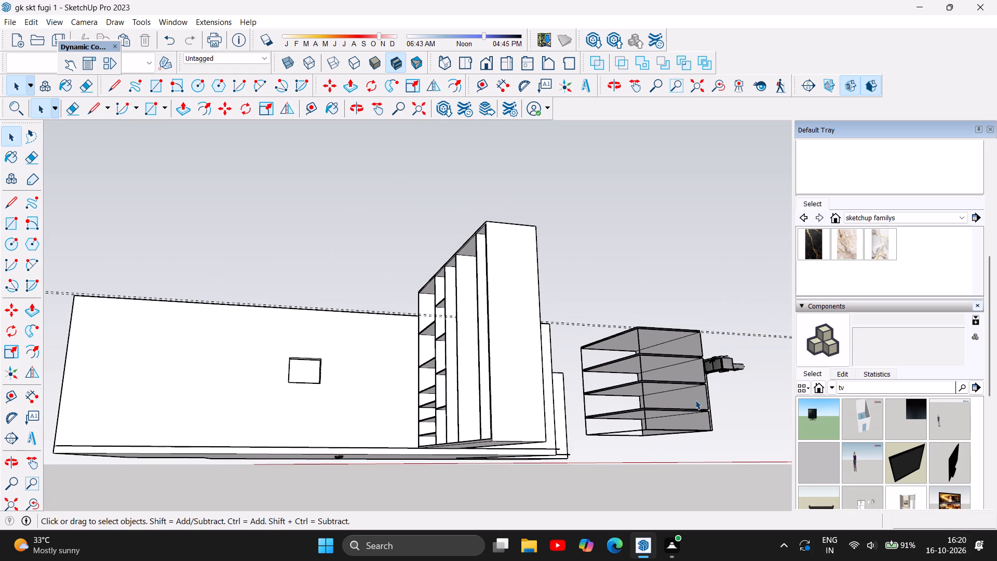
{"action": "left_click", "coordinate": [695, 400]}
{"action": "key", "text": "Delete"}
{"action": "left_click", "coordinate": [699, 423]}
{"action": "key", "text": "Delete"}
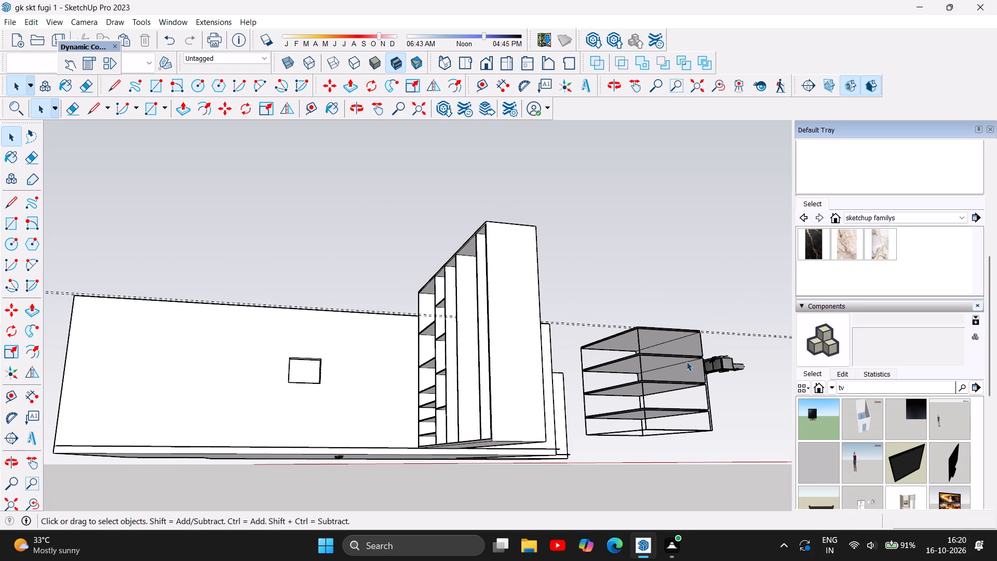
{"action": "left_click", "coordinate": [683, 373]}
{"action": "key", "text": "Delete"}
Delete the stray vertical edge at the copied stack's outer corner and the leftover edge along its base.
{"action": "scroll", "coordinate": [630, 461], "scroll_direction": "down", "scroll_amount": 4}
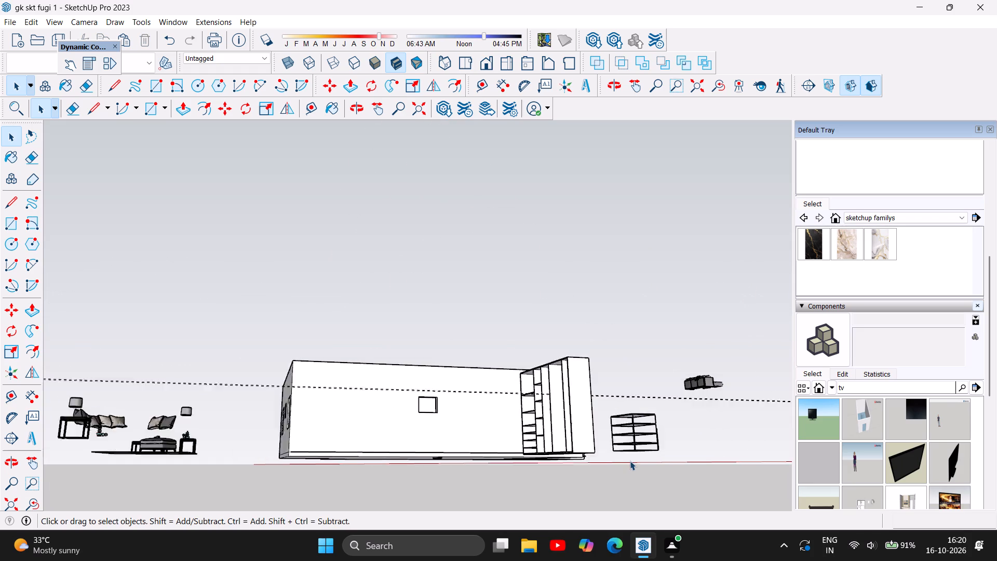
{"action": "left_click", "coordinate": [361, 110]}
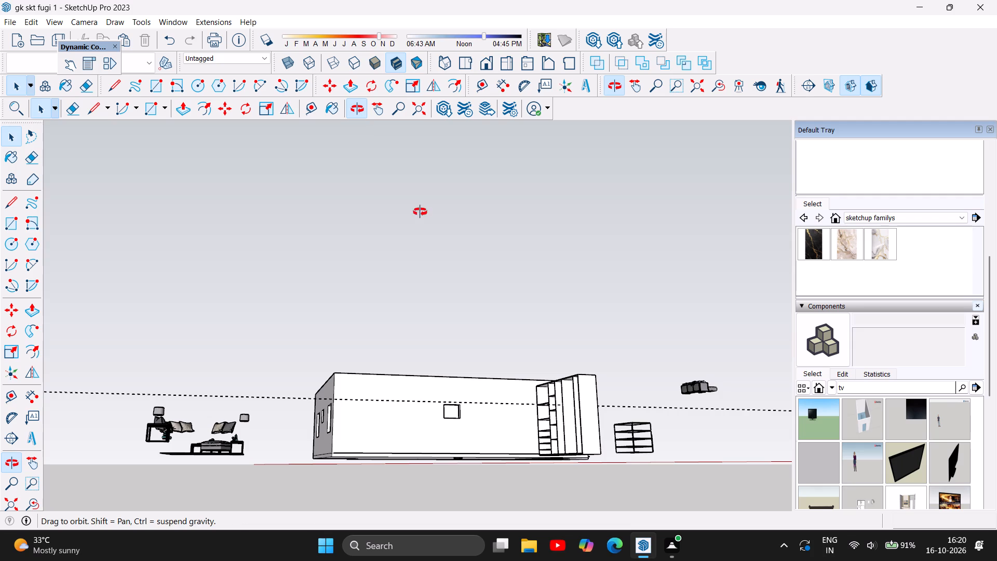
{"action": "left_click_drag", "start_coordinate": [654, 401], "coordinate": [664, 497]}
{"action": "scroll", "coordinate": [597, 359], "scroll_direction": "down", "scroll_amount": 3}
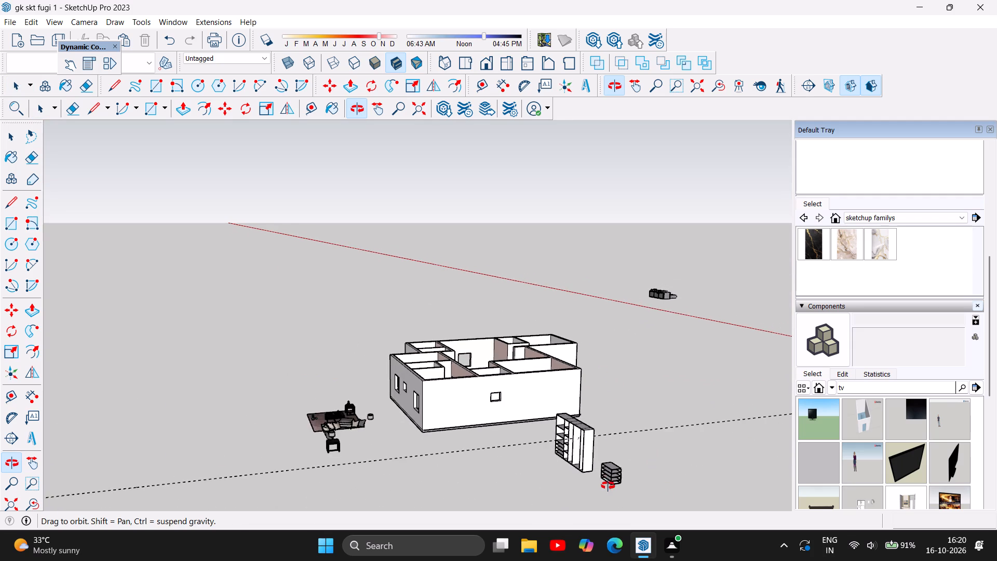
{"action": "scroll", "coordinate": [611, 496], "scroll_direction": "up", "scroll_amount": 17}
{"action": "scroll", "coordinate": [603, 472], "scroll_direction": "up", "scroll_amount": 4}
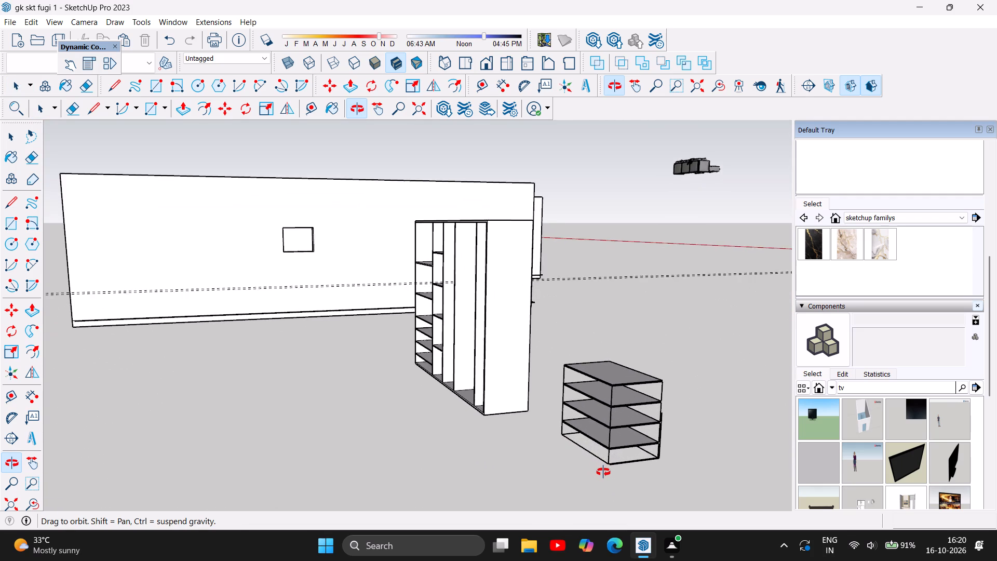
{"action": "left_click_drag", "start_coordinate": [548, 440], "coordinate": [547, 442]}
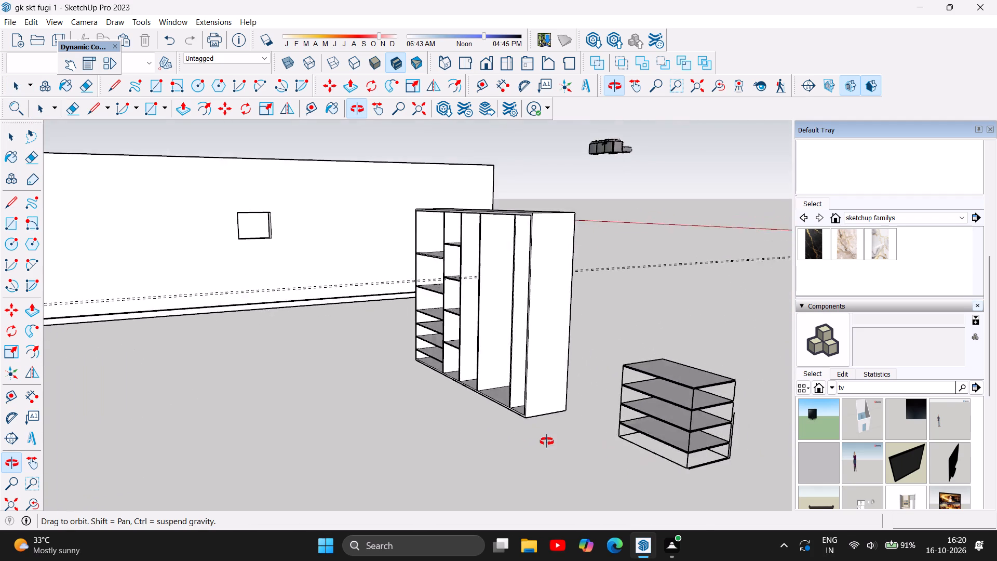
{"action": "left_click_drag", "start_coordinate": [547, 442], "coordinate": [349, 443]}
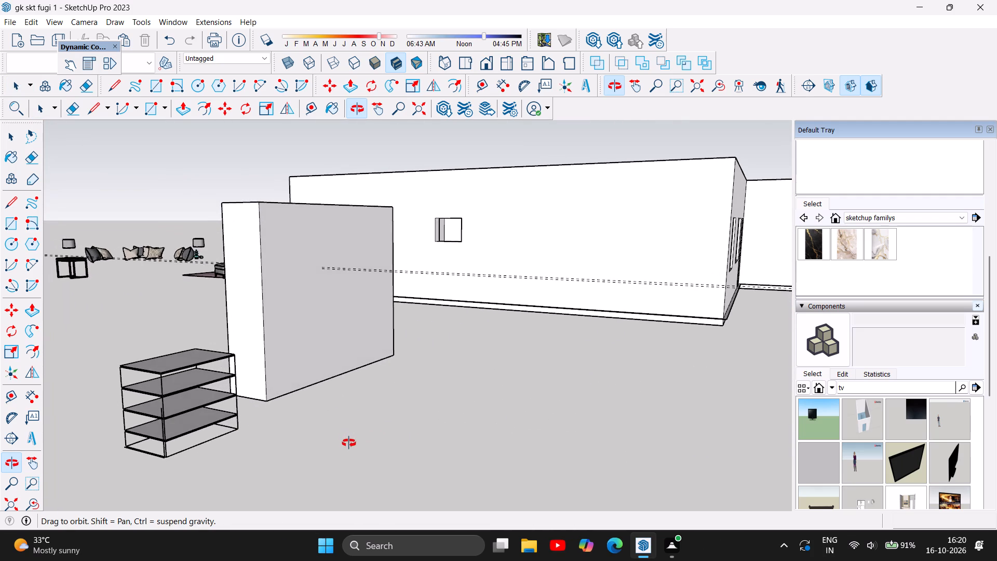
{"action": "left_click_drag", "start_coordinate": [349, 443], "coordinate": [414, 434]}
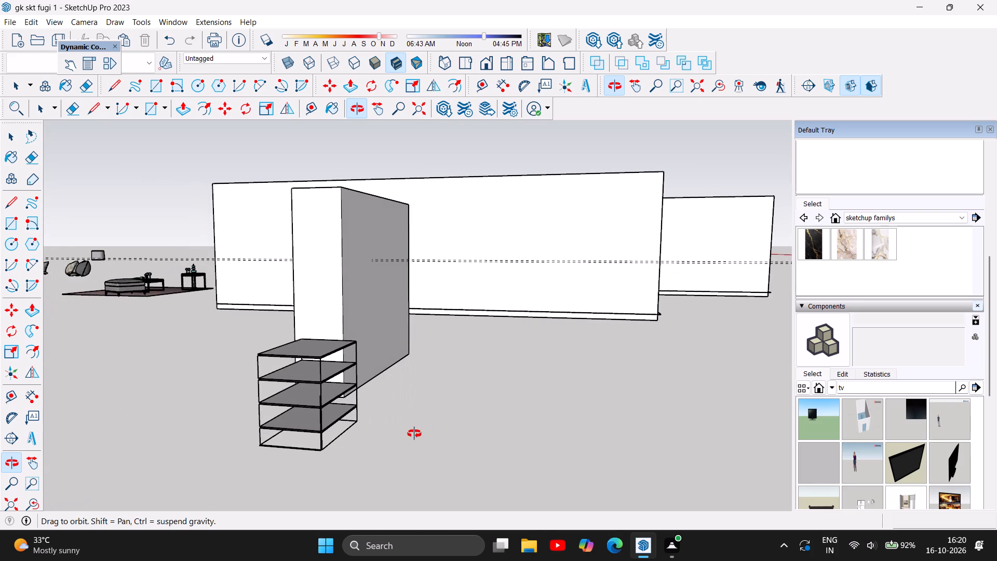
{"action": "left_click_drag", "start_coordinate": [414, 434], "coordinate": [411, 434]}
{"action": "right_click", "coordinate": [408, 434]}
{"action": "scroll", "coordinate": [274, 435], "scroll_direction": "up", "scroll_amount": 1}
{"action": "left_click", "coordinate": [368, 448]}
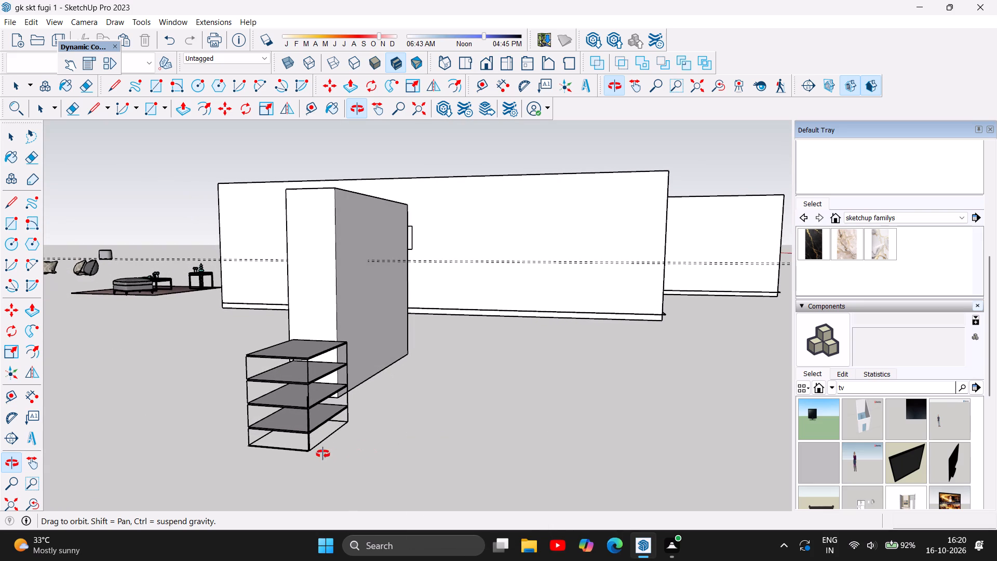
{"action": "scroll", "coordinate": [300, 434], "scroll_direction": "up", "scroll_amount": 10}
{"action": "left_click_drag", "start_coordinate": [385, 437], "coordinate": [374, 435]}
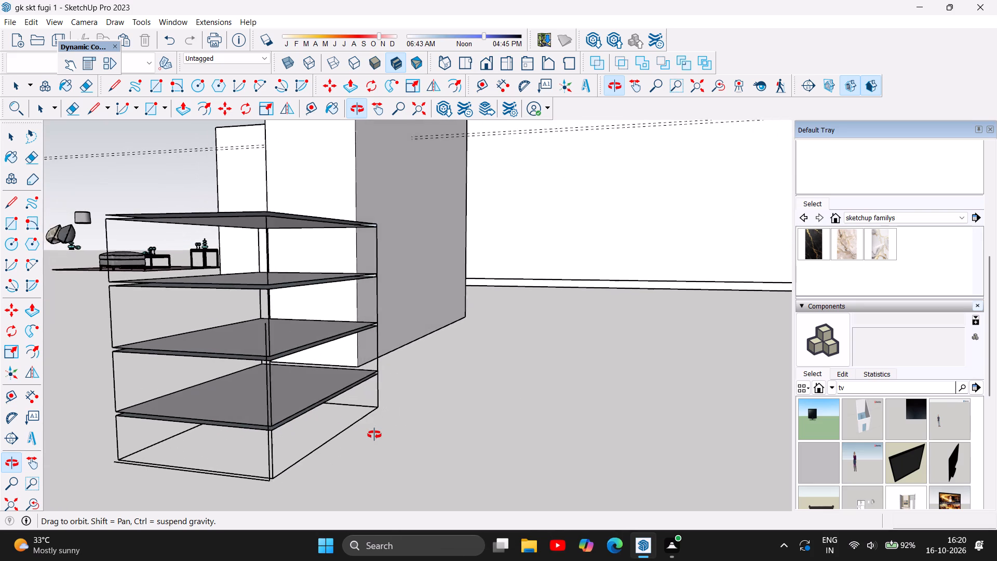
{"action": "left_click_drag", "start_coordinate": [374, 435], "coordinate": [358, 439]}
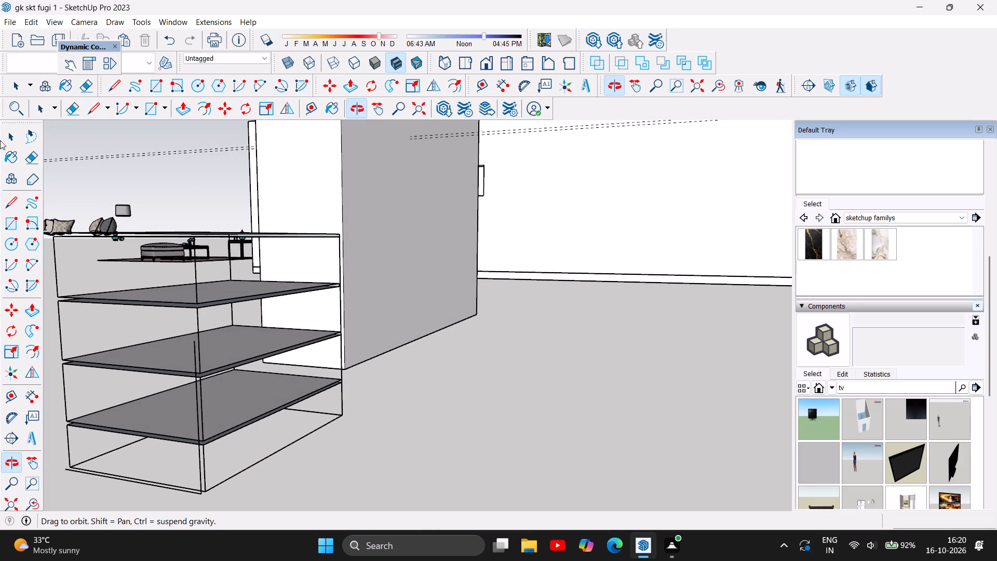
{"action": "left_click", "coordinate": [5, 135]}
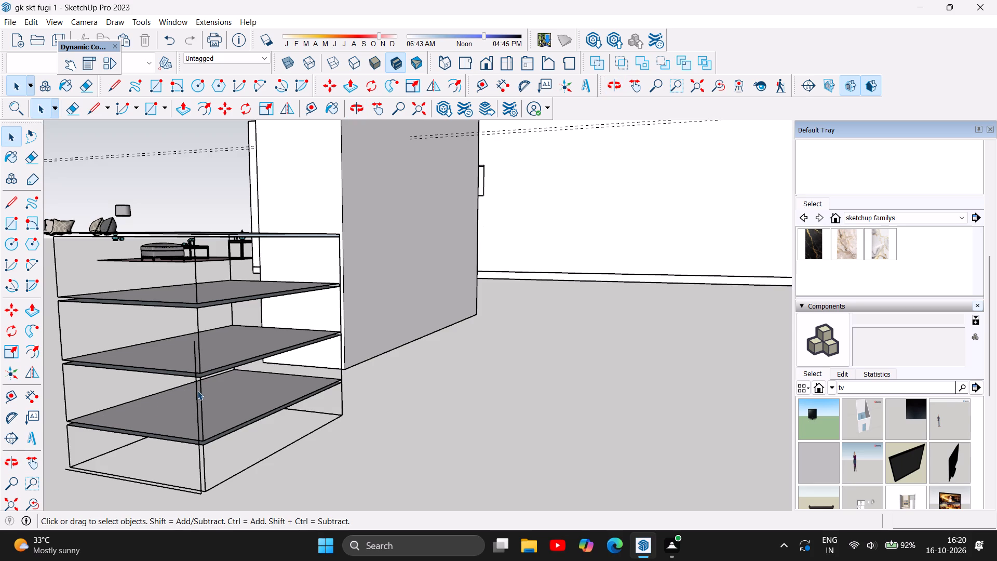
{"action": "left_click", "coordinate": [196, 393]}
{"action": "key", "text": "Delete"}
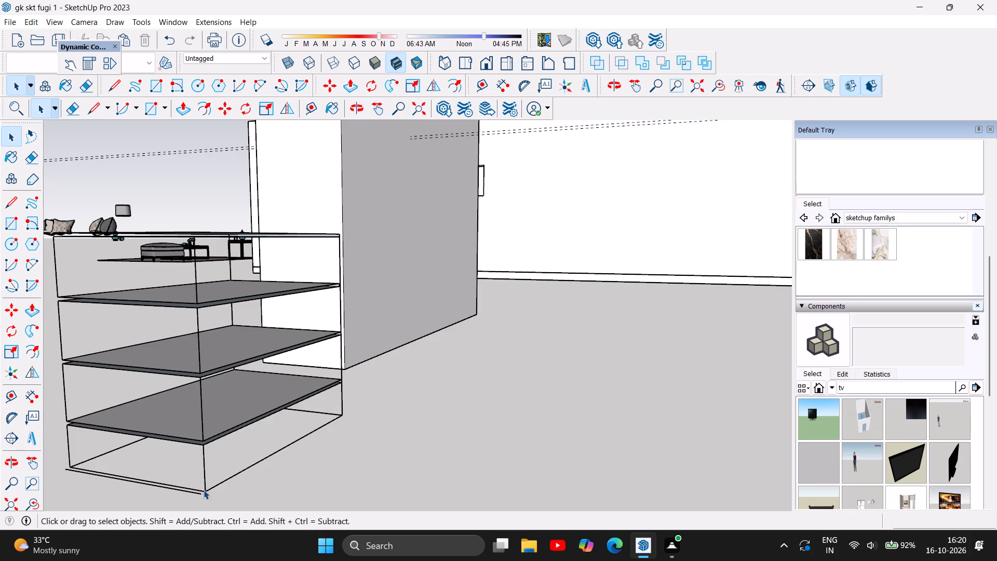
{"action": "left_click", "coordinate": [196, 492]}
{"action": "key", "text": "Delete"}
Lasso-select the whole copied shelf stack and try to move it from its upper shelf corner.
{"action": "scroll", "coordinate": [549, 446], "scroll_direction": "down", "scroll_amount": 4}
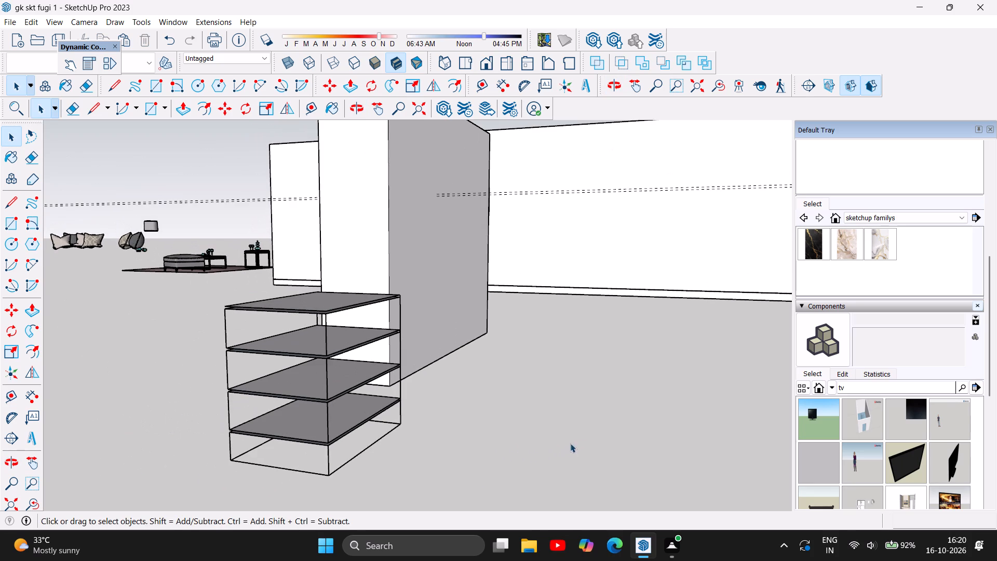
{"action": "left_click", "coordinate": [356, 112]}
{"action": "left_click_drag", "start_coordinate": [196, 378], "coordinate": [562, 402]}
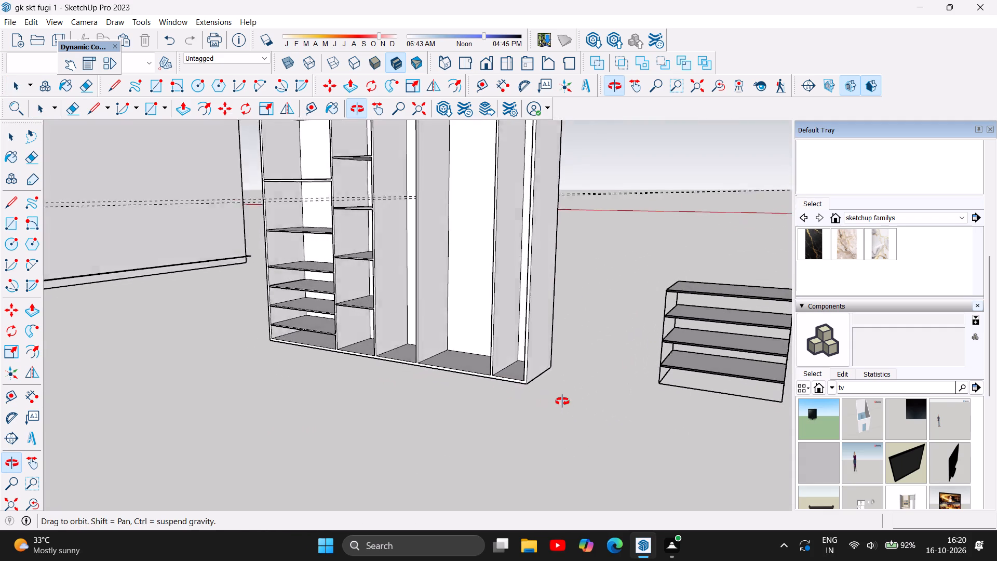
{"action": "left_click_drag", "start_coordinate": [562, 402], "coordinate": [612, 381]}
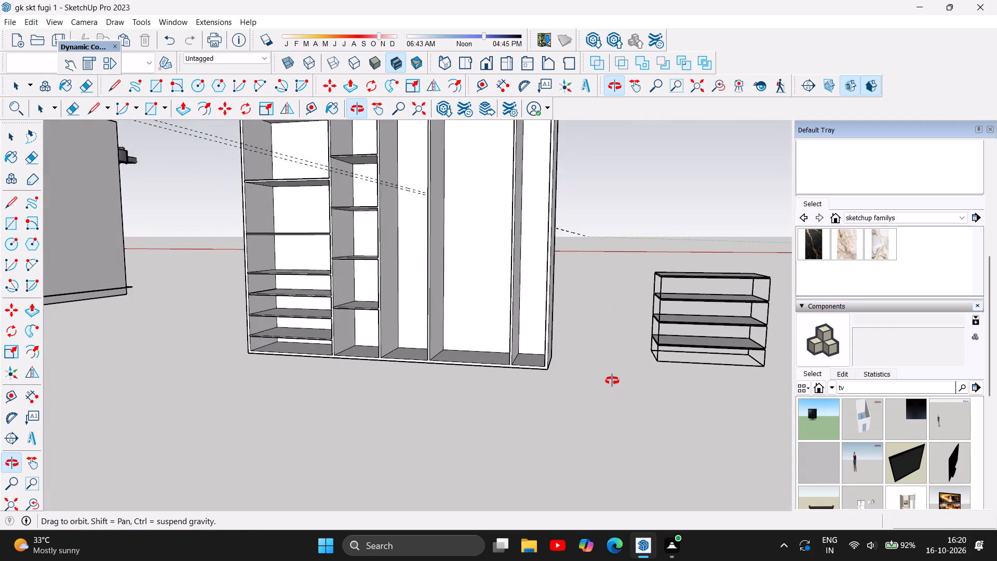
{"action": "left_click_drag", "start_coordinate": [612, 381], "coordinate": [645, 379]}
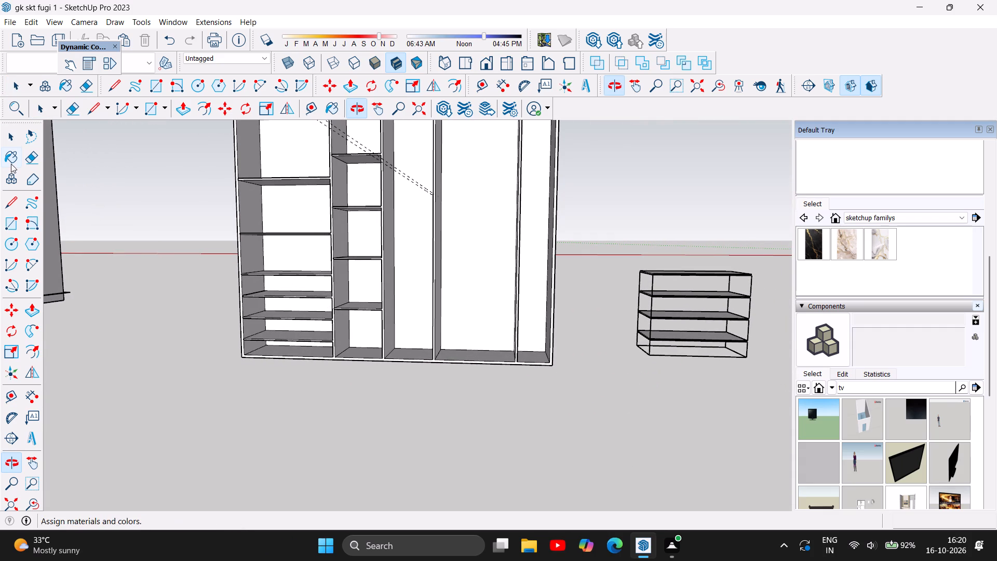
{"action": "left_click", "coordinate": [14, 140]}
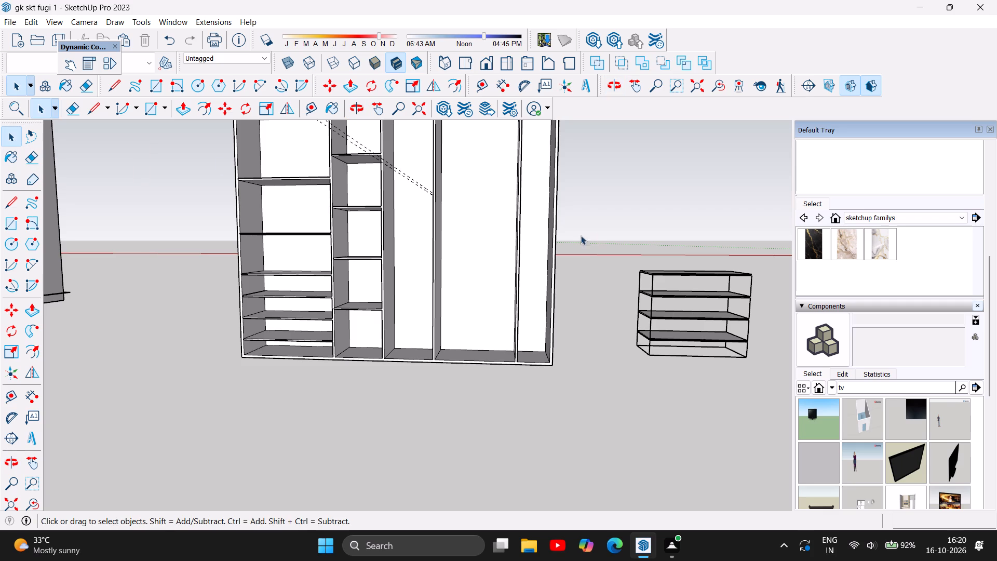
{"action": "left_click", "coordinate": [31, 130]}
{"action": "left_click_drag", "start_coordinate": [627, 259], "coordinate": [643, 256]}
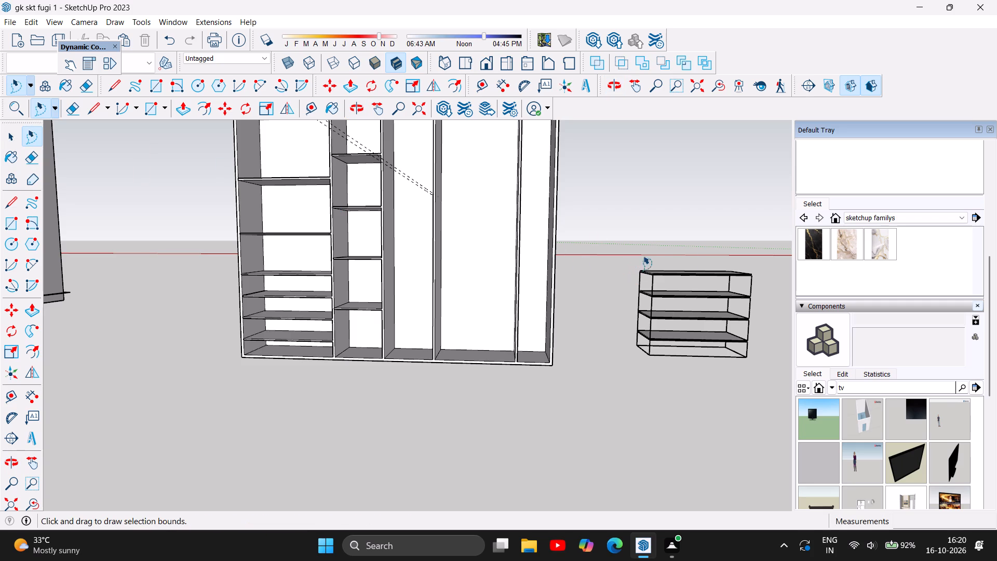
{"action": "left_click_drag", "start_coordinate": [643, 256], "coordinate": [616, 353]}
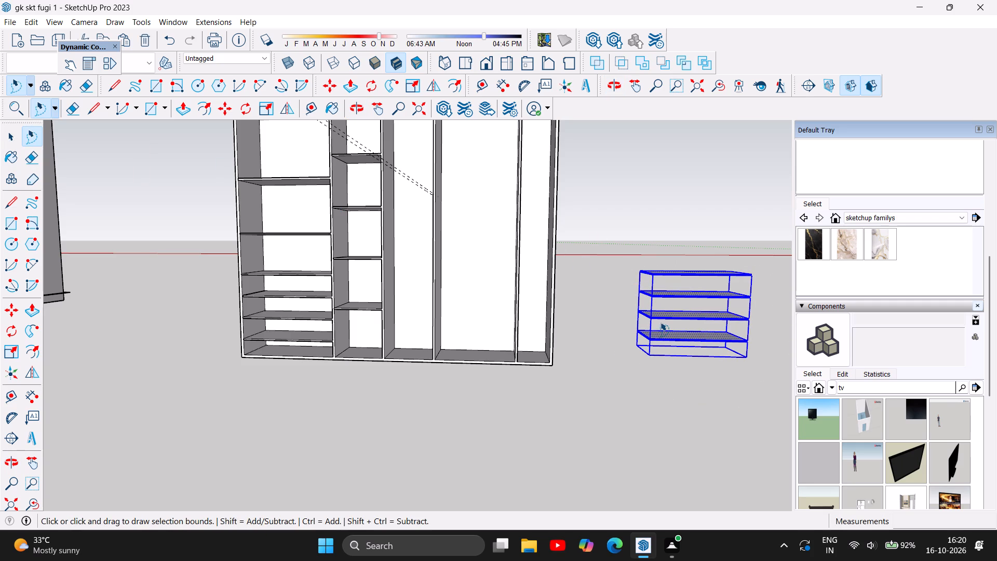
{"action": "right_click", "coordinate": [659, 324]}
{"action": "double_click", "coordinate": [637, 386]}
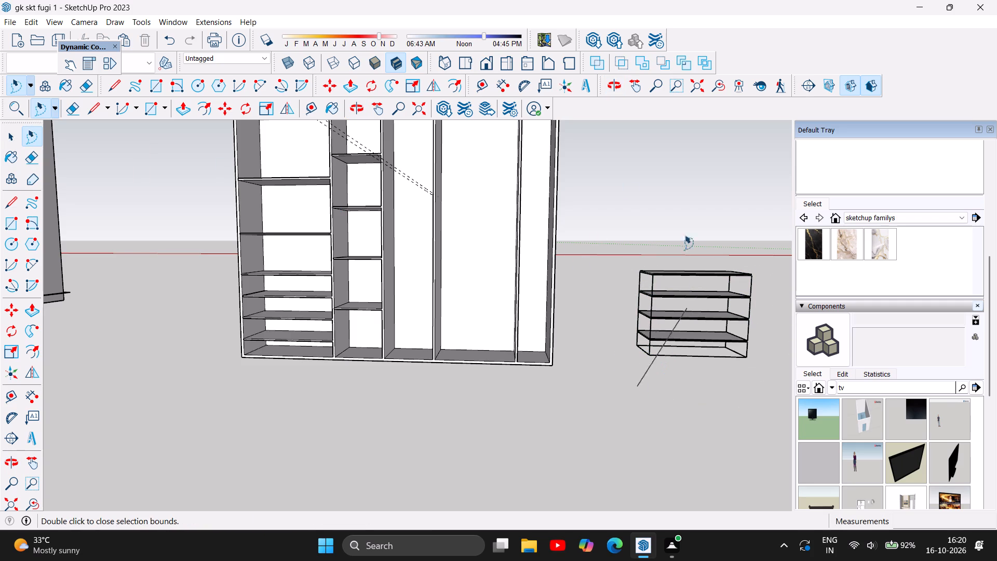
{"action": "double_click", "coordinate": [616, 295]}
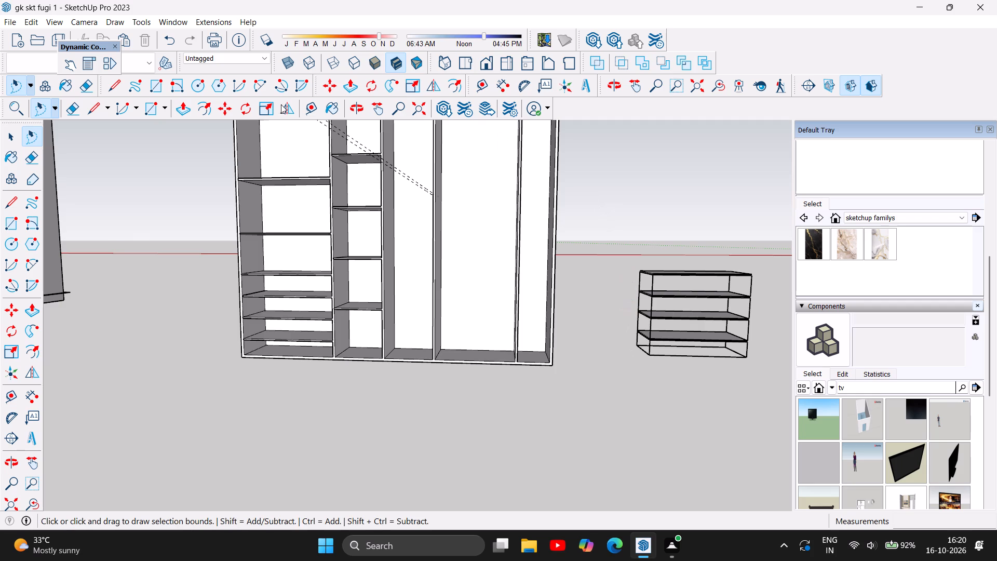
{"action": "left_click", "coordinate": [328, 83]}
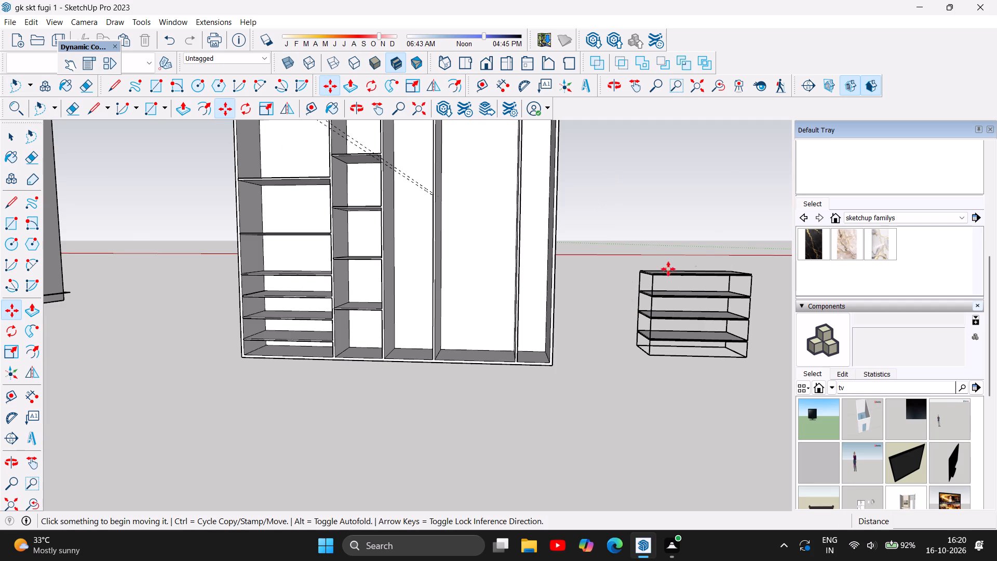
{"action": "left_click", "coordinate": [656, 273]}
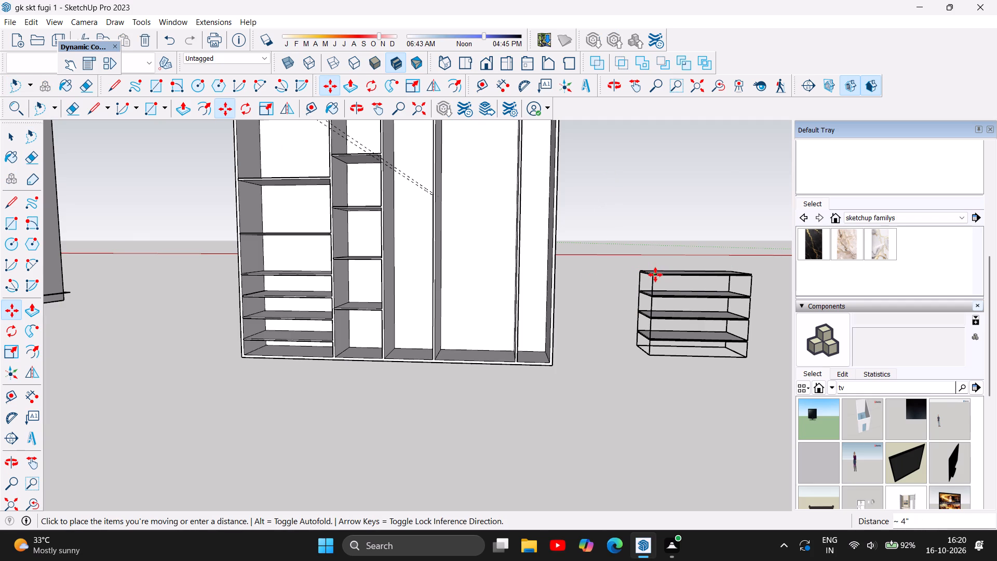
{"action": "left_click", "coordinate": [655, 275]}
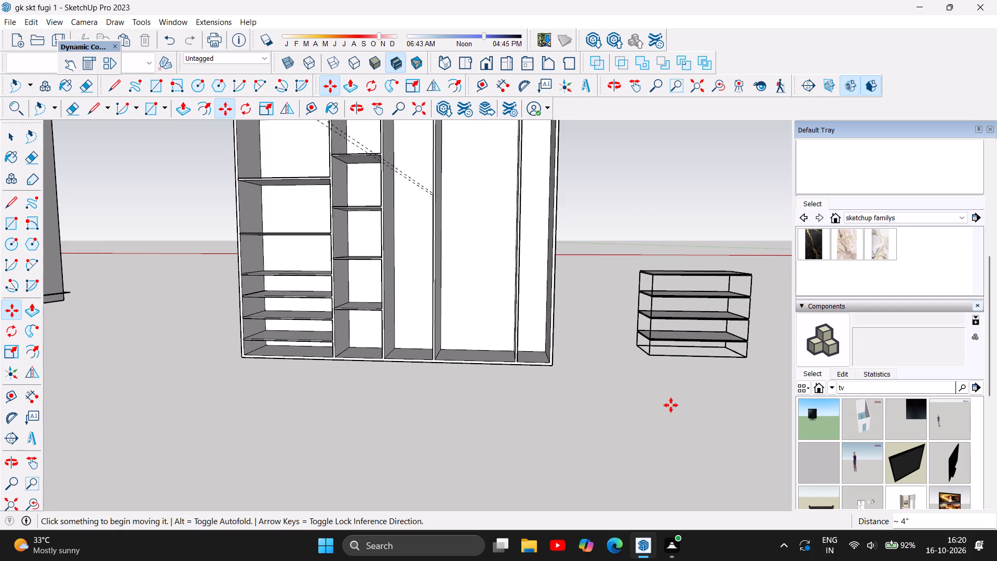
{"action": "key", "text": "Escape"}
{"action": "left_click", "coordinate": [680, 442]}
Undo the copied stack's move, face and edge deletions and the copy itself, back to before the guides were erased.
{"action": "key", "text": "ctrl+z"}
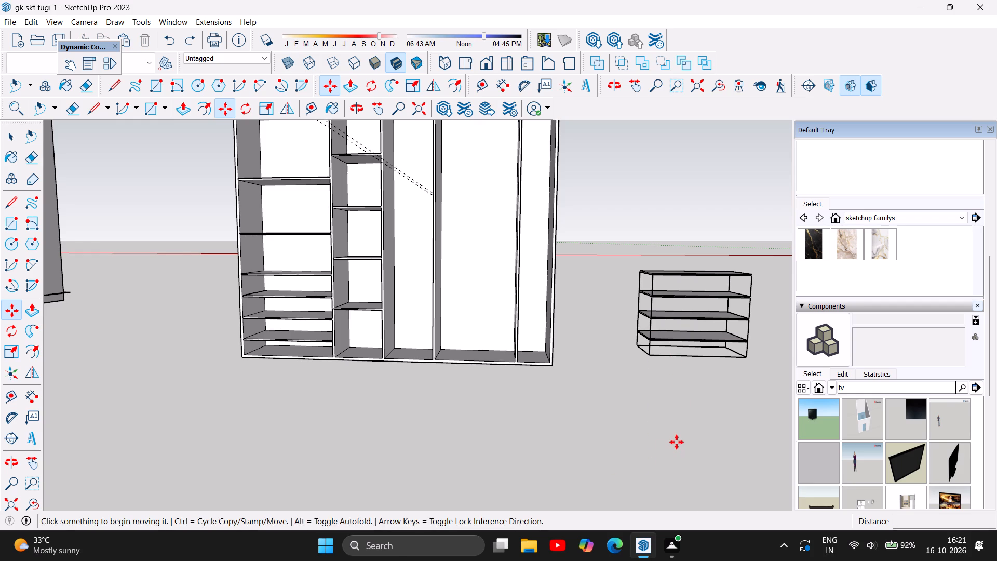
{"action": "key", "text": "ctrl+z"}
{"action": "key", "text": "ctrl+z"}
{"action": "key", "text": "ctrl+z"}
{"action": "key", "text": "ctrl+z"}
{"action": "key", "text": "ctrl+z"}
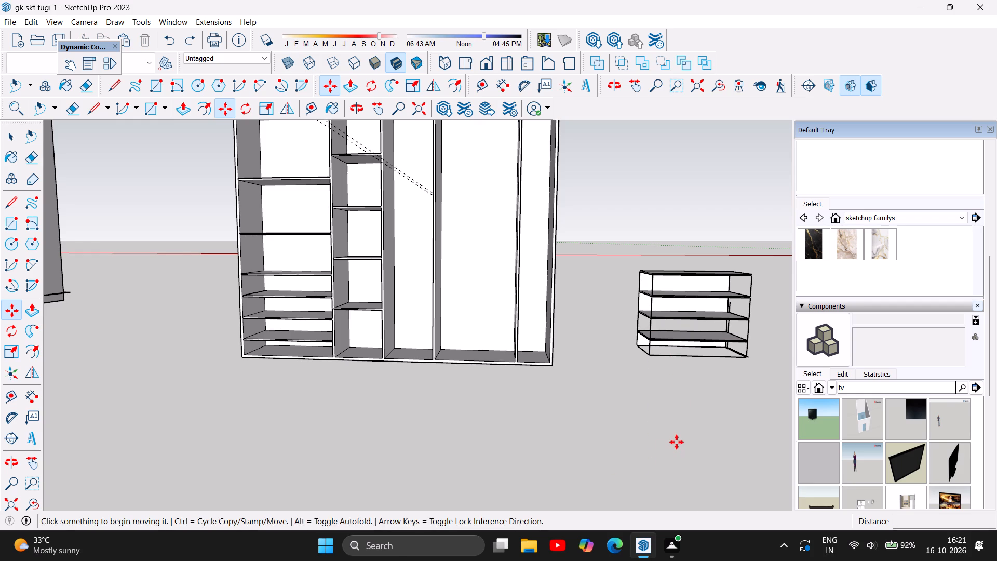
{"action": "key", "text": "ctrl+z"}
{"action": "left_click", "coordinate": [677, 442], "text": "ctrl"}
{"action": "key", "text": "ctrl+z"}
{"action": "key", "text": "ctrl+z"}
{"action": "key", "text": "ctrl+z"}
{"action": "key", "text": "ctrl+z"}
{"action": "key", "text": "ctrl+z"}
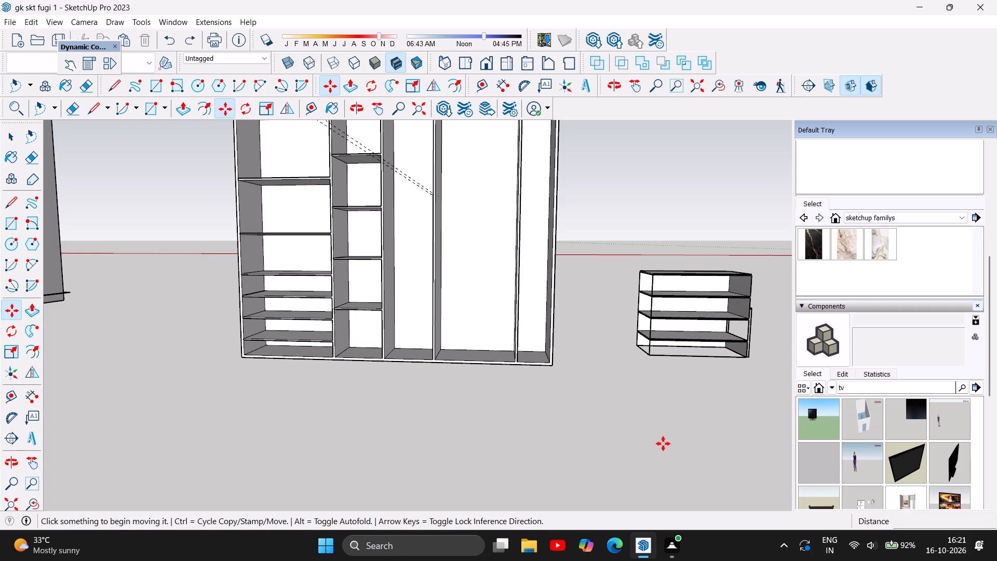
{"action": "key", "text": "ctrl+z"}
{"action": "key", "text": "ctrl+z"}
{"action": "key", "text": "ctrl+z"}
{"action": "key", "text": "ctrl+z"}
{"action": "key", "text": "ctrl+z"}
{"action": "key", "text": "ctrl+z"}
{"action": "key", "text": "ctrl+z"}
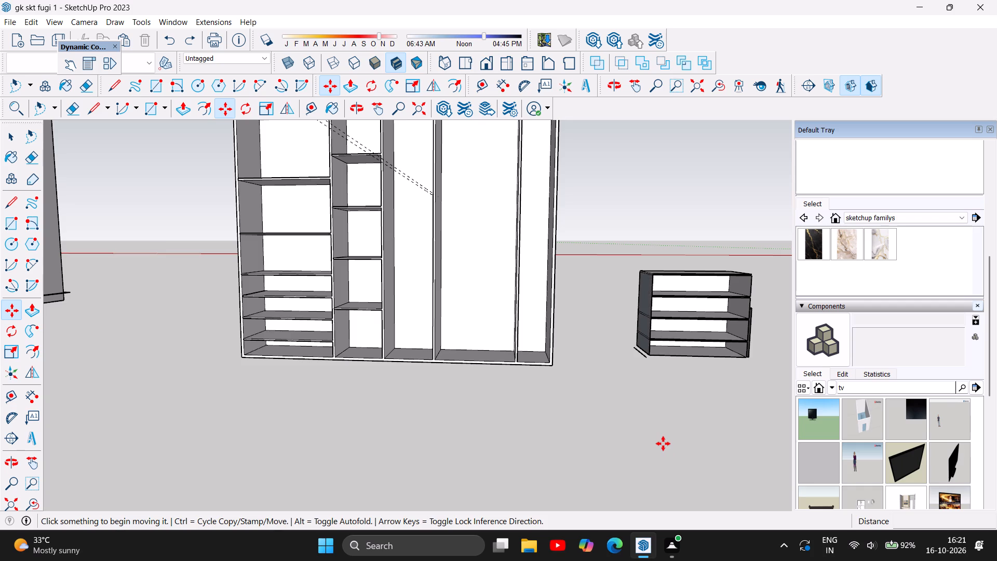
{"action": "key", "text": "ctrl+z"}
{"action": "key", "text": "ctrl+z"}
{"action": "key", "text": "ctrl+z"}
{"action": "key", "text": "ctrl+z"}
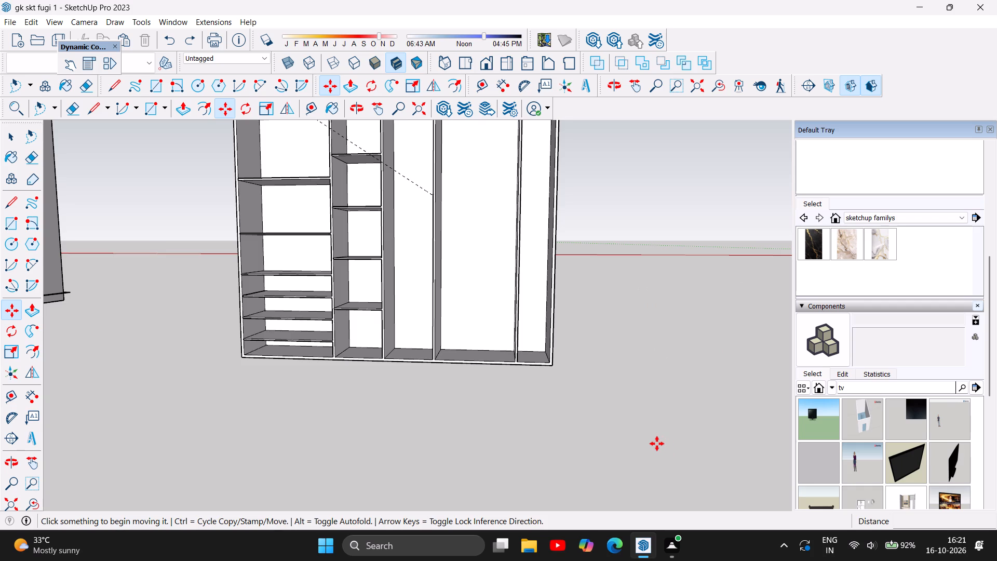
{"action": "key", "text": "ctrl+z"}
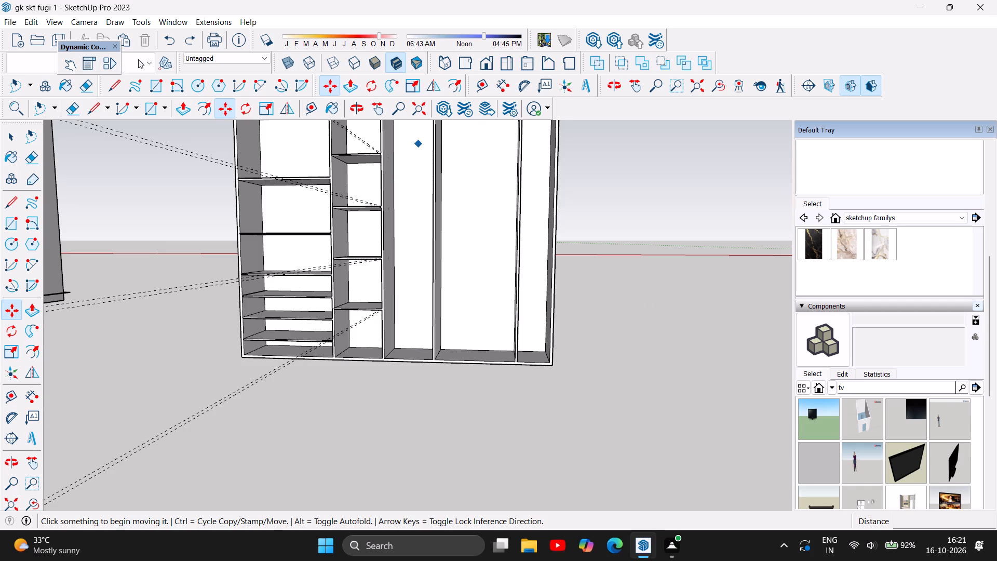
Delete all dashed guide lines in the model around the wardrobe cabinet.
{"action": "left_click", "coordinate": [28, 21]}
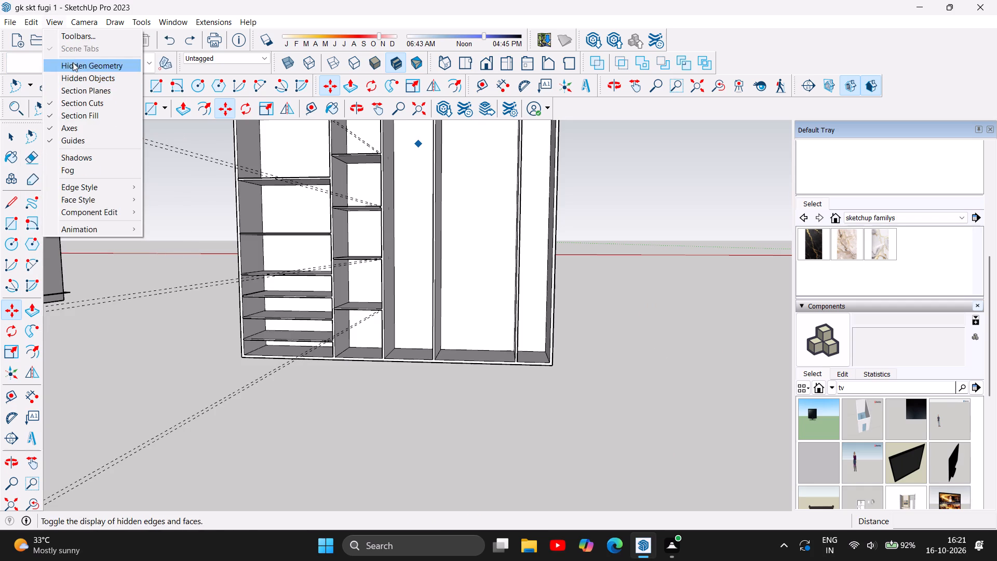
{"action": "left_click", "coordinate": [55, 125]}
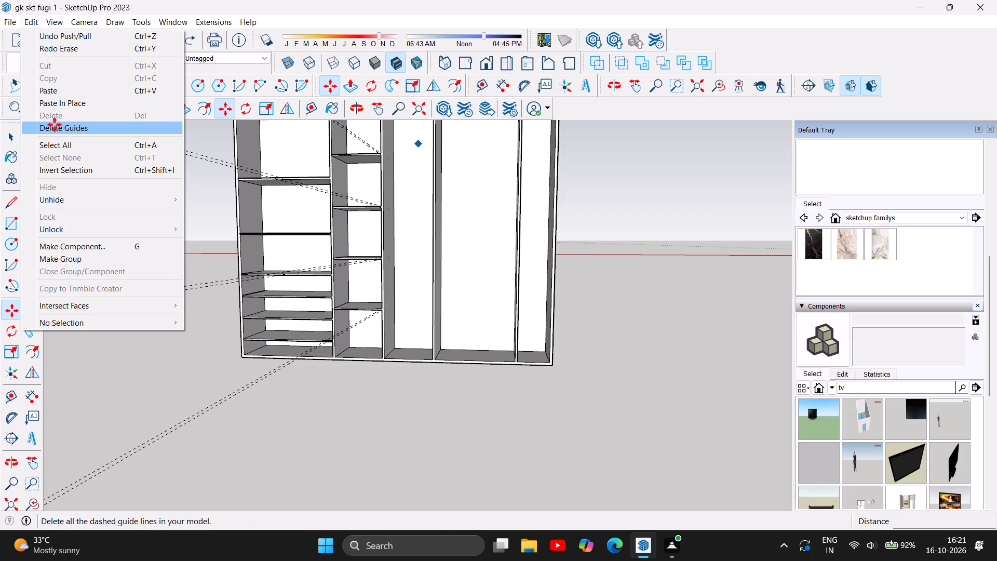
{"action": "left_click_drag", "start_coordinate": [383, 394], "coordinate": [494, 421]}
{"action": "left_click", "coordinate": [494, 421]}
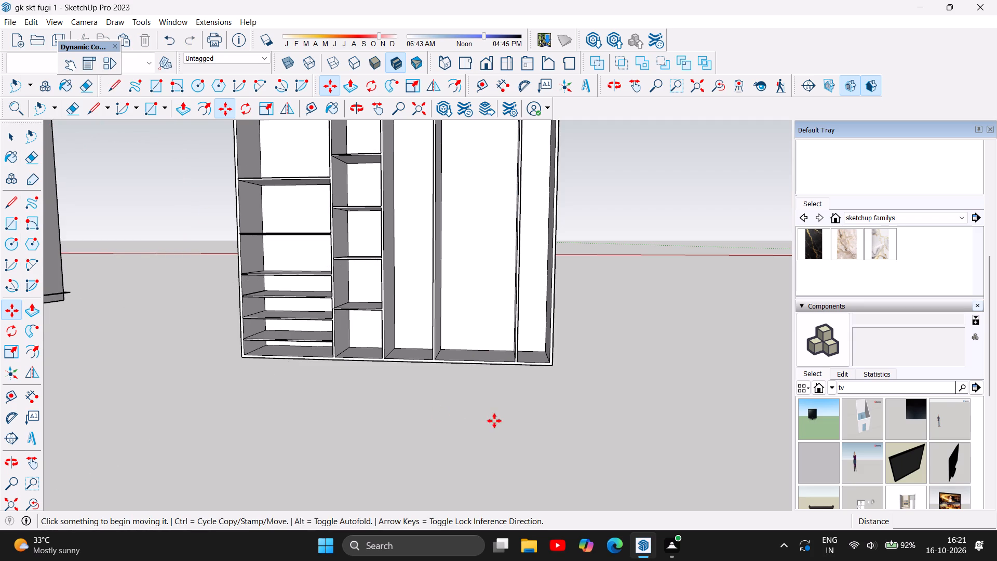
Place a guide line 61 inches above the floor on the side partition of the third bay.
{"action": "left_click_drag", "start_coordinate": [367, 411], "coordinate": [414, 419]}
{"action": "scroll", "coordinate": [609, 404], "scroll_direction": "down", "scroll_amount": 4}
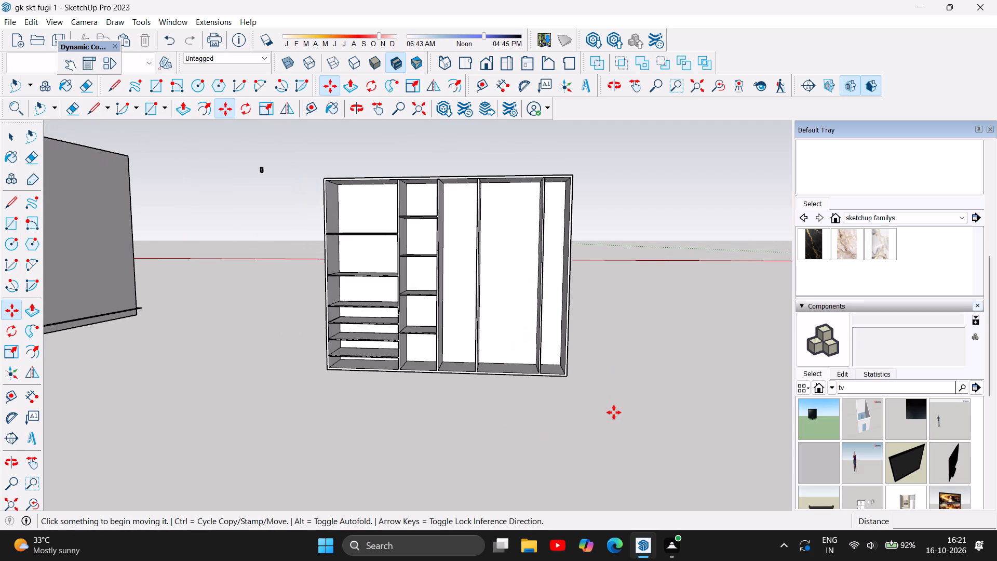
{"action": "left_click_drag", "start_coordinate": [442, 396], "coordinate": [510, 403]}
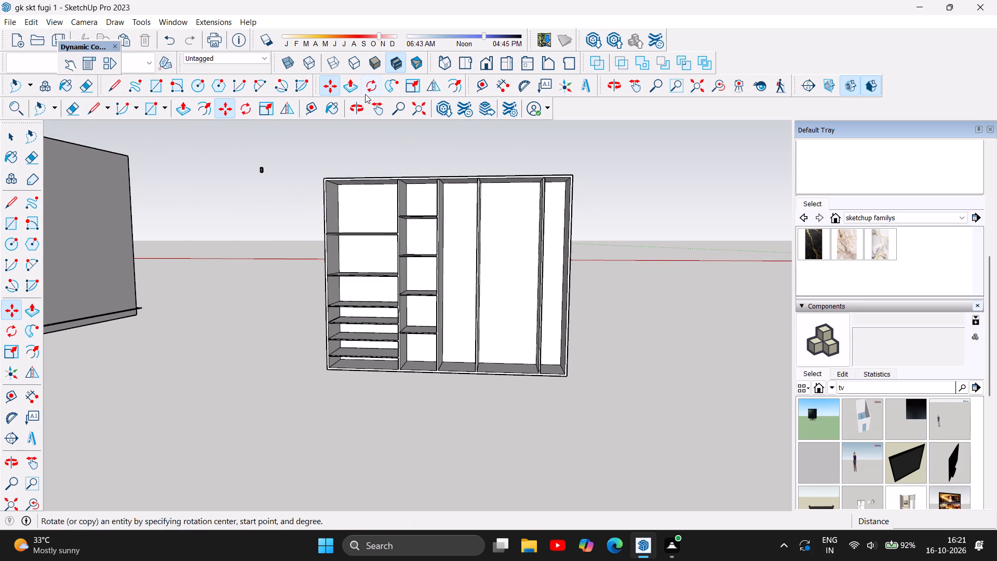
{"action": "left_click", "coordinate": [363, 105]}
{"action": "left_click_drag", "start_coordinate": [241, 300], "coordinate": [314, 329]}
{"action": "left_click", "coordinate": [314, 329]}
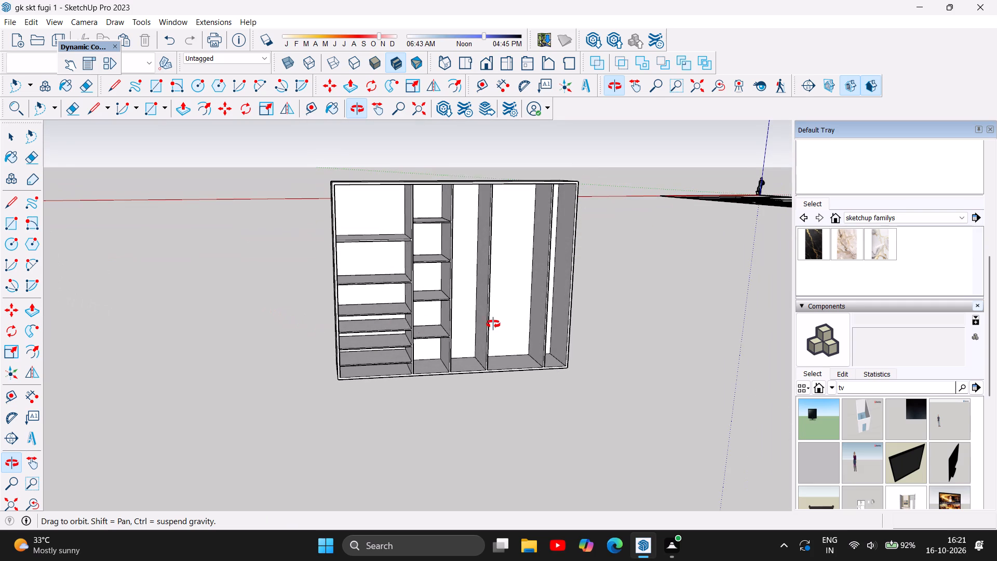
{"action": "scroll", "coordinate": [493, 324], "scroll_direction": "up", "scroll_amount": 4}
{"action": "scroll", "coordinate": [457, 378], "scroll_direction": "up", "scroll_amount": 4}
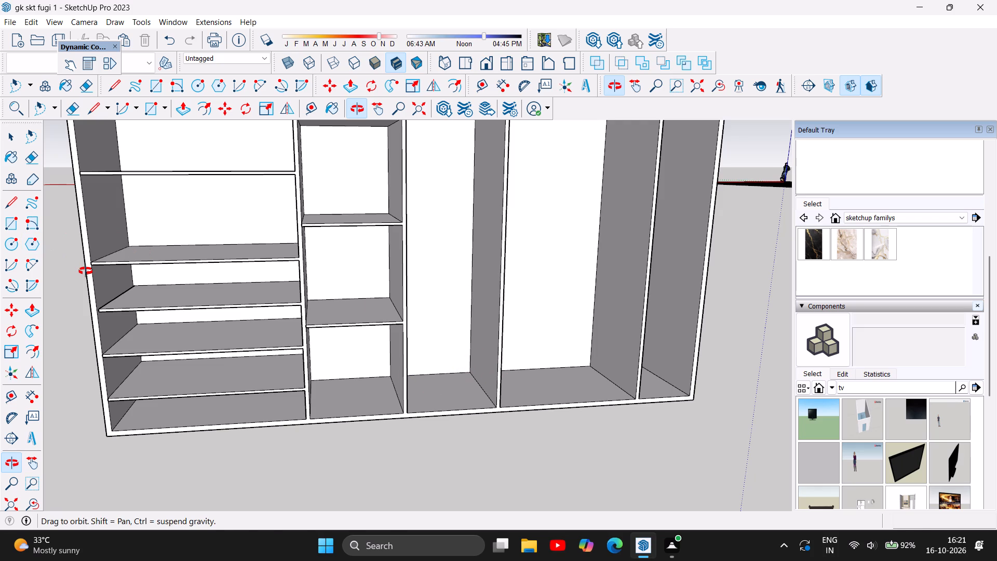
{"action": "key", "text": "t"}
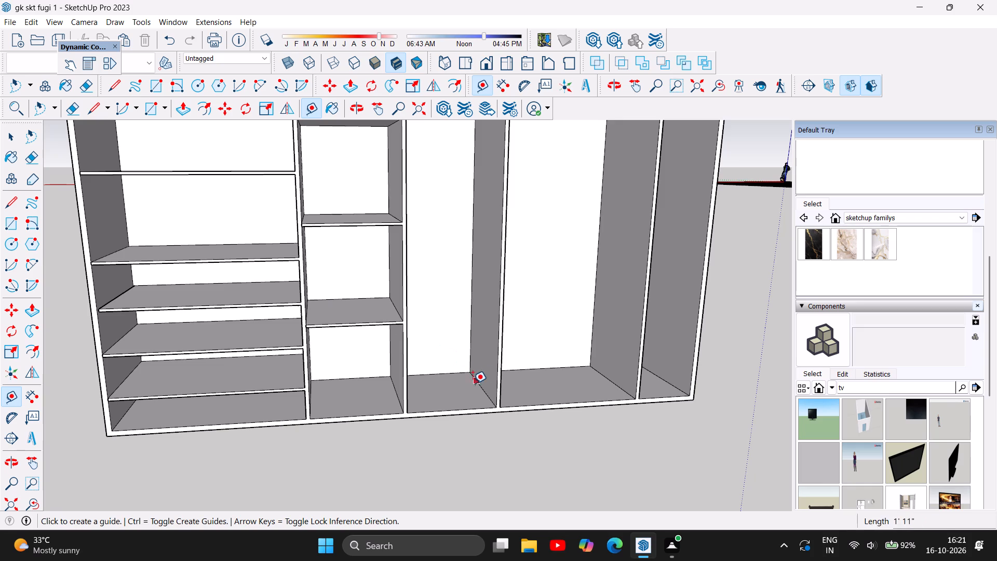
{"action": "left_click", "coordinate": [479, 386]}
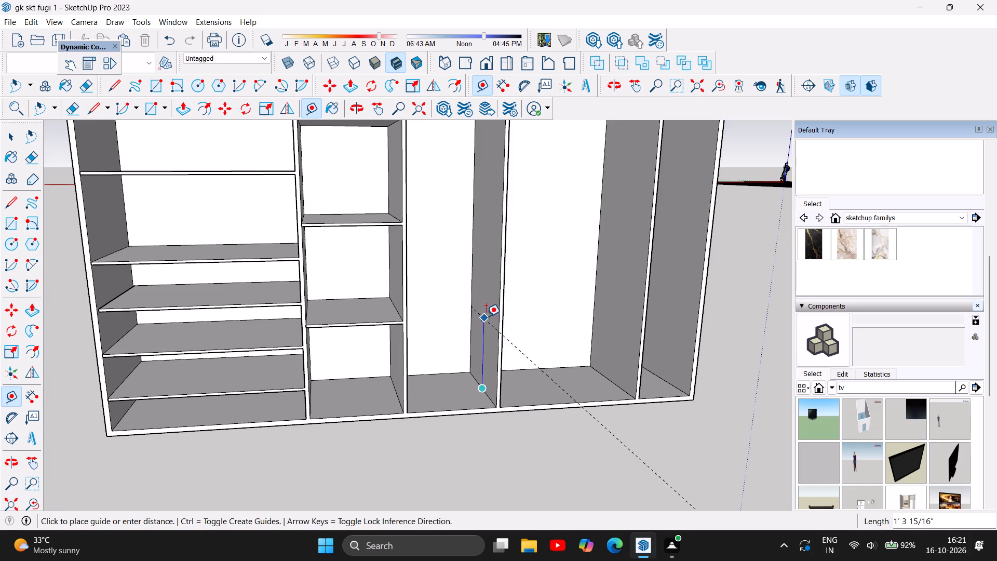
{"action": "key", "text": "6"}
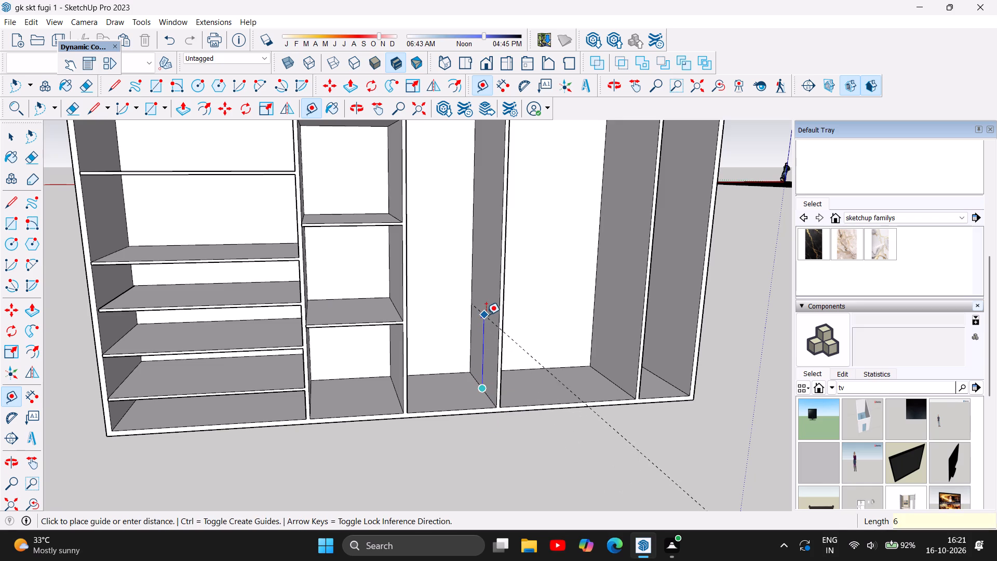
{"action": "key", "text": "1"}
{"action": "key", "text": "Return"}
Add a parallel guide line 0.5 inch above the 61-inch guide on the third bay's partition for the shelf thickness.
{"action": "scroll", "coordinate": [474, 395], "scroll_direction": "down", "scroll_amount": 5}
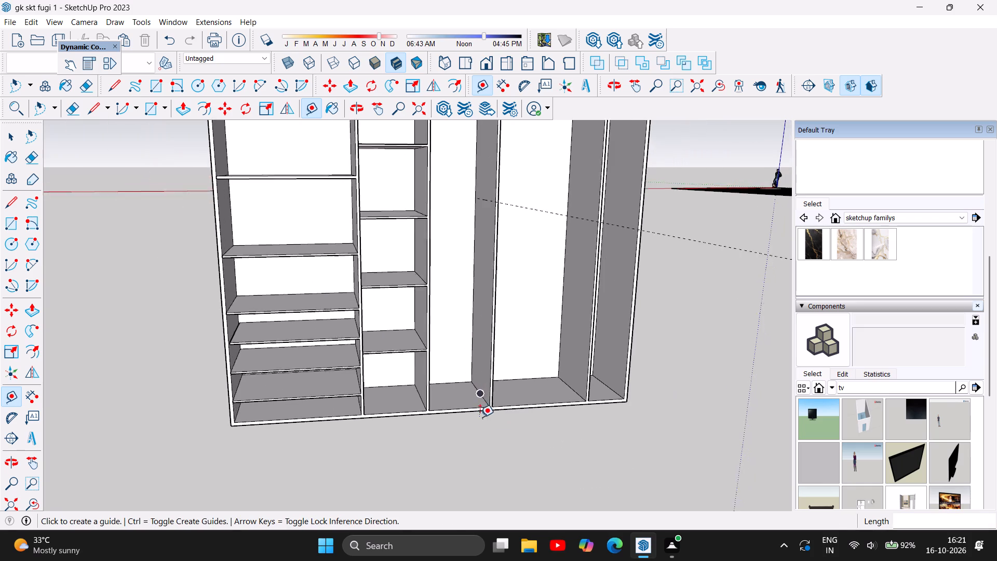
{"action": "scroll", "coordinate": [483, 211], "scroll_direction": "up", "scroll_amount": 4}
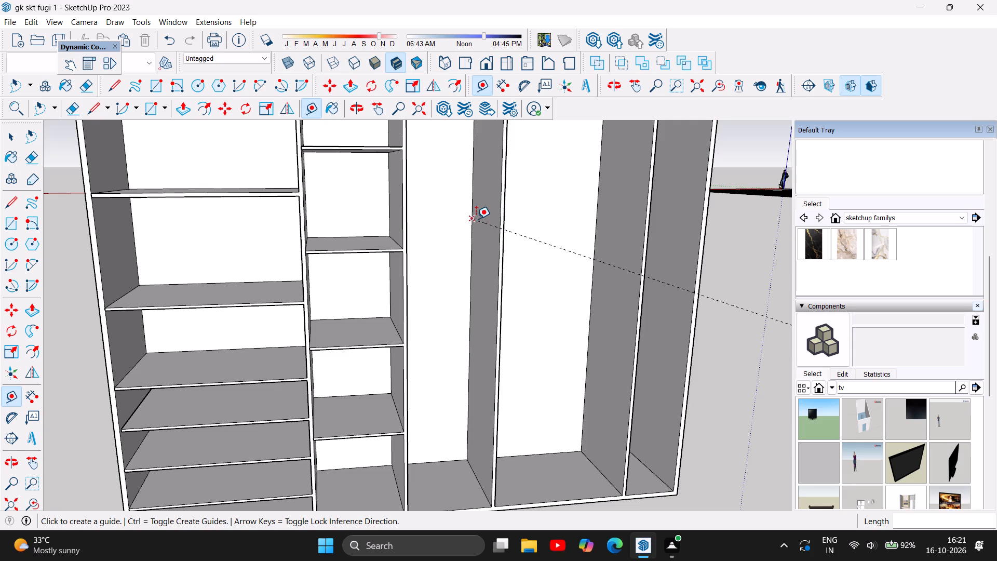
{"action": "left_click", "coordinate": [482, 220]}
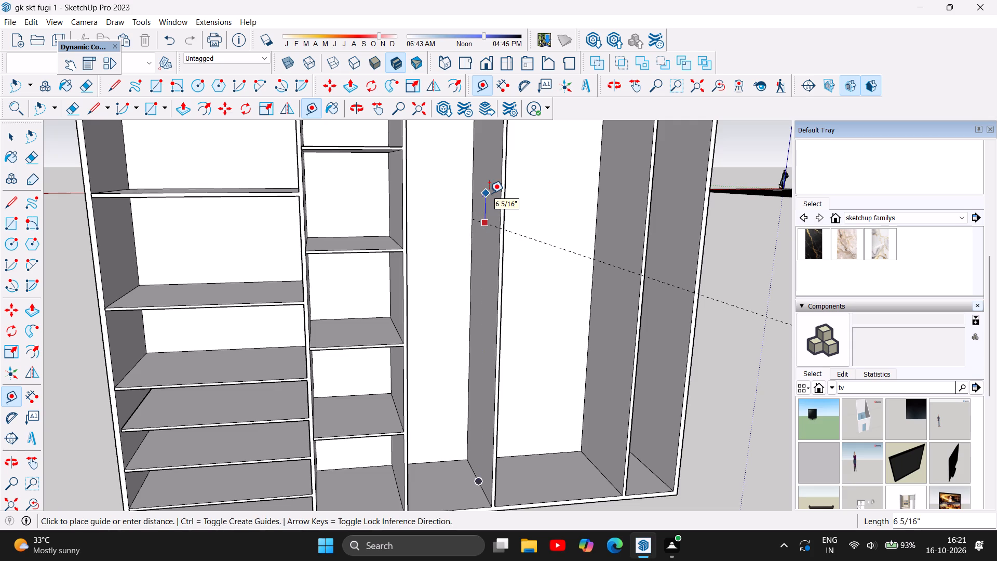
{"action": "type", "text": "0.5"}
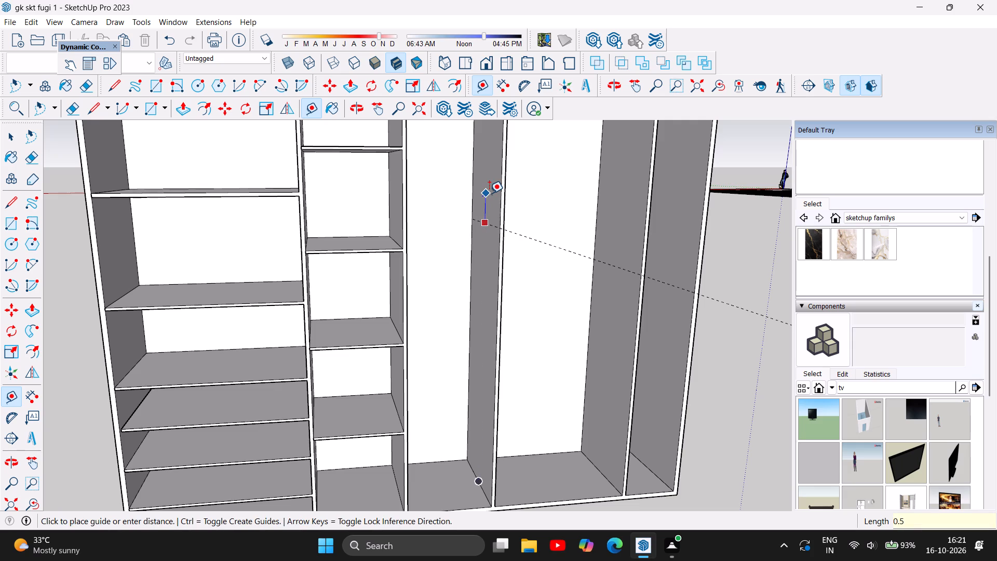
{"action": "key", "text": "Return"}
{"action": "scroll", "coordinate": [472, 215], "scroll_direction": "up", "scroll_amount": 5}
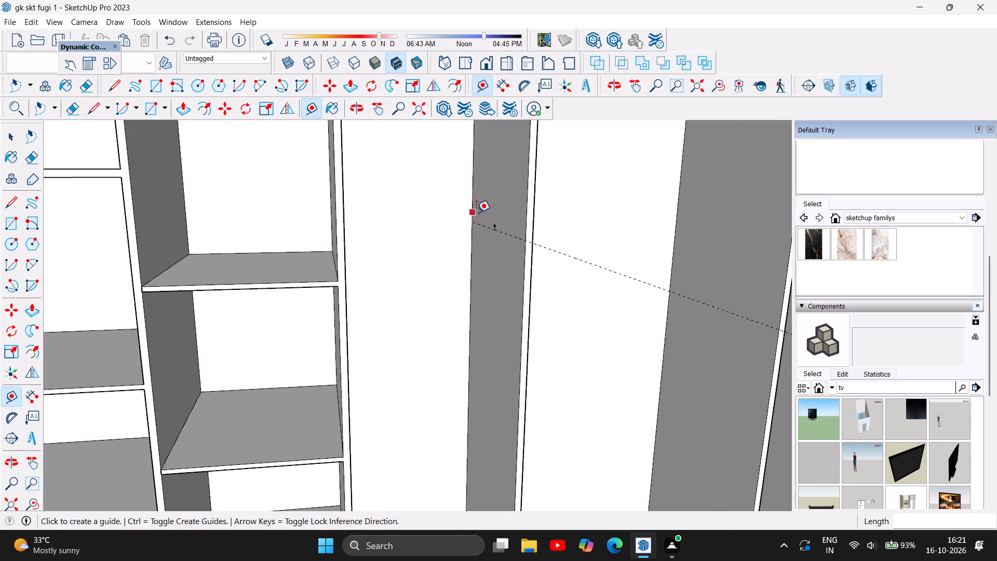
{"action": "scroll", "coordinate": [482, 212], "scroll_direction": "up", "scroll_amount": 5}
{"action": "left_click", "coordinate": [500, 230]}
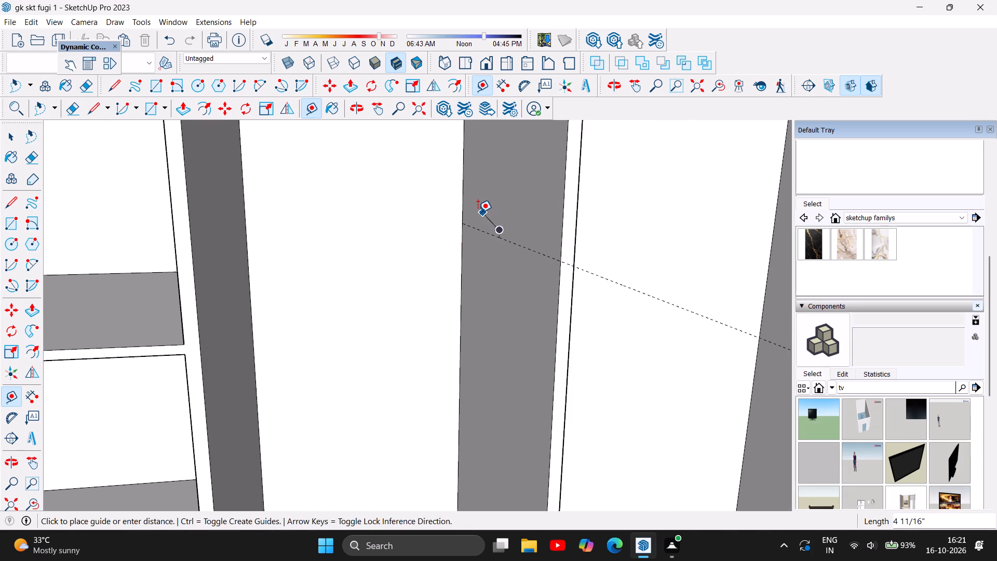
{"action": "left_click", "coordinate": [465, 211]}
Place a guide line 6 inches above the floor on the partition between the fourth and fifth bays.
{"action": "scroll", "coordinate": [426, 336], "scroll_direction": "down", "scroll_amount": 5}
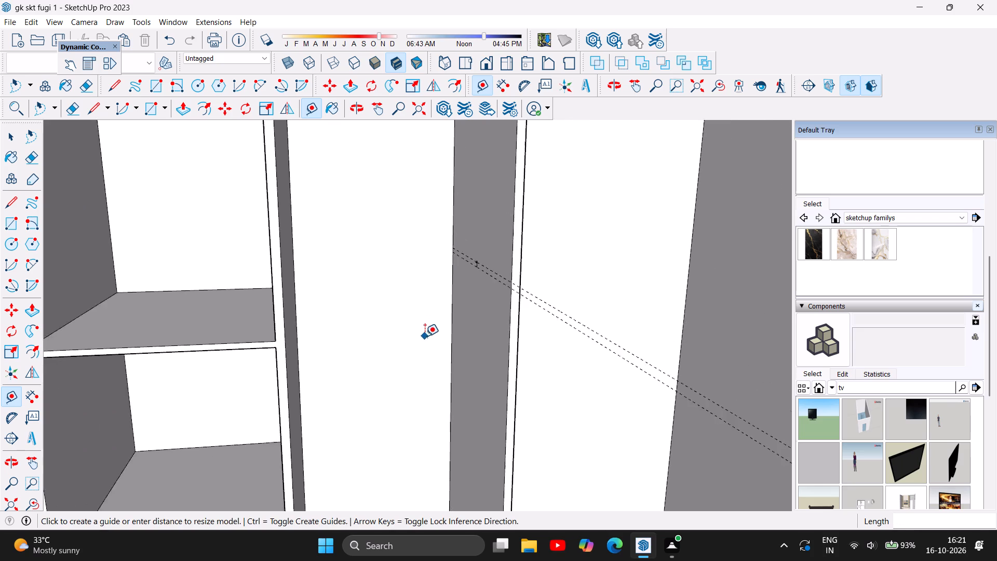
{"action": "scroll", "coordinate": [423, 329], "scroll_direction": "down", "scroll_amount": 5}
{"action": "scroll", "coordinate": [408, 244], "scroll_direction": "down", "scroll_amount": 5}
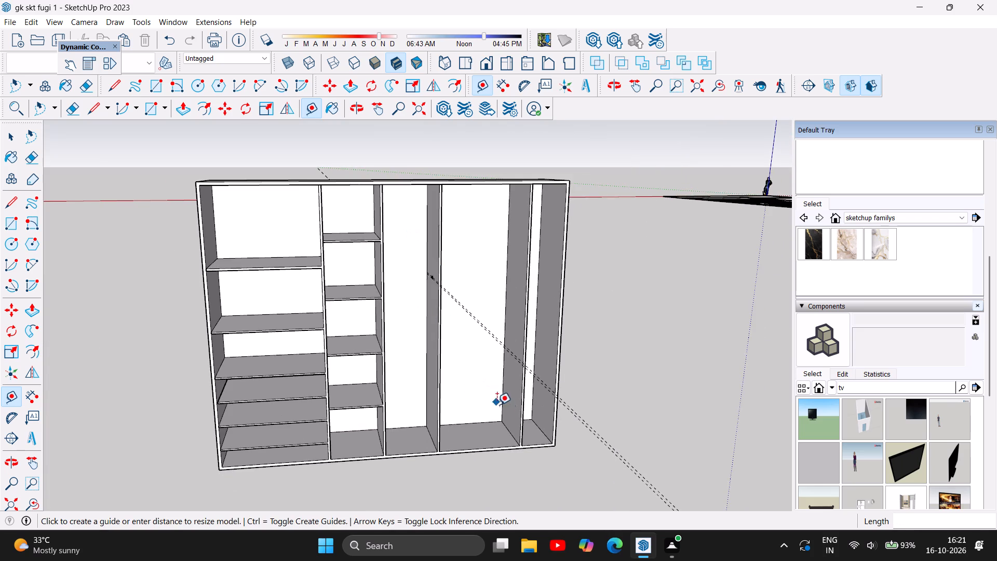
{"action": "scroll", "coordinate": [513, 434], "scroll_direction": "up", "scroll_amount": 3}
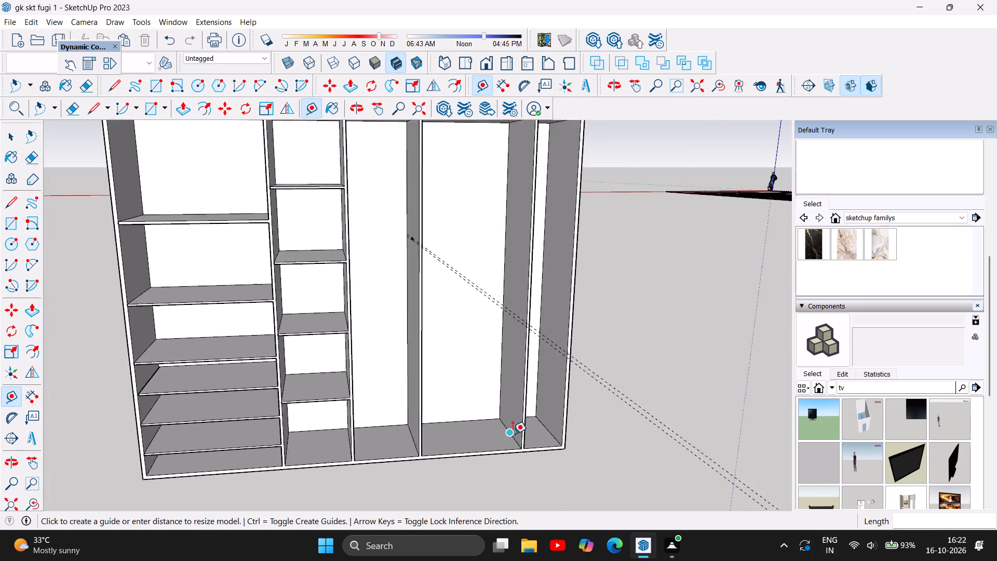
{"action": "scroll", "coordinate": [513, 434], "scroll_direction": "up", "scroll_amount": 2}
{"action": "left_click", "coordinate": [506, 428]}
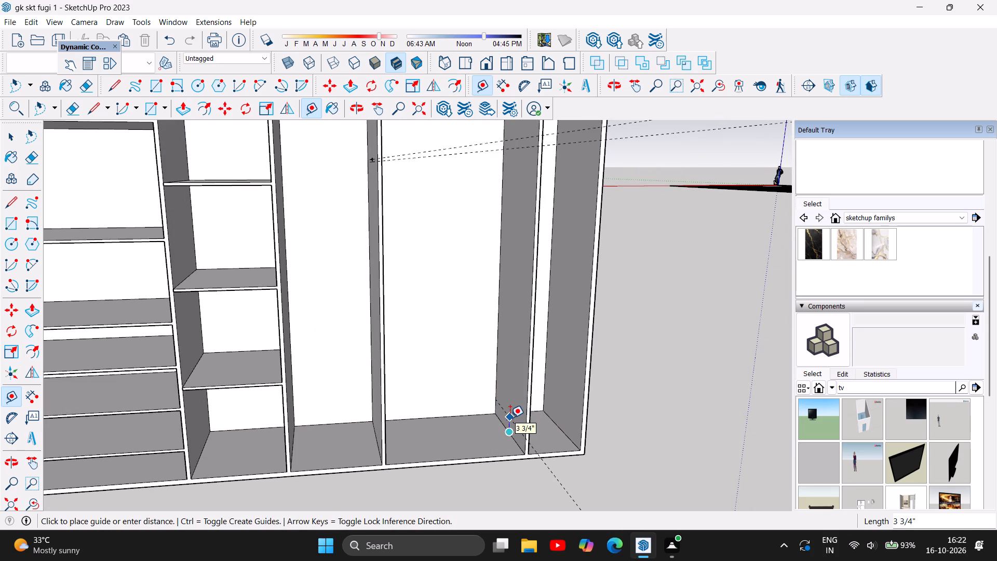
{"action": "key", "text": "6"}
{"action": "key", "text": "Return"}
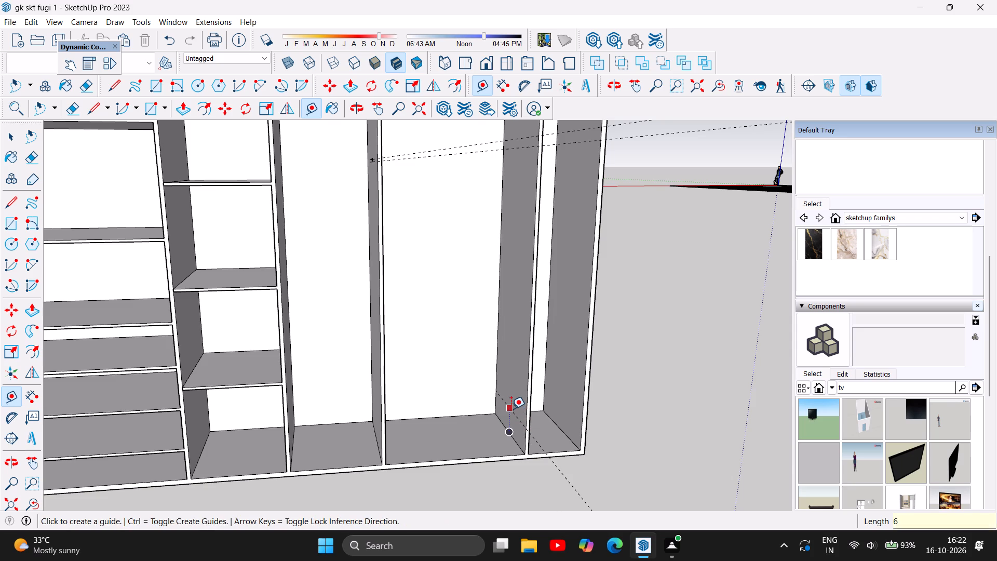
Add a parallel guide line 0.5 inch above the 6-inch guide in the fourth bay.
{"action": "left_click", "coordinate": [510, 408]}
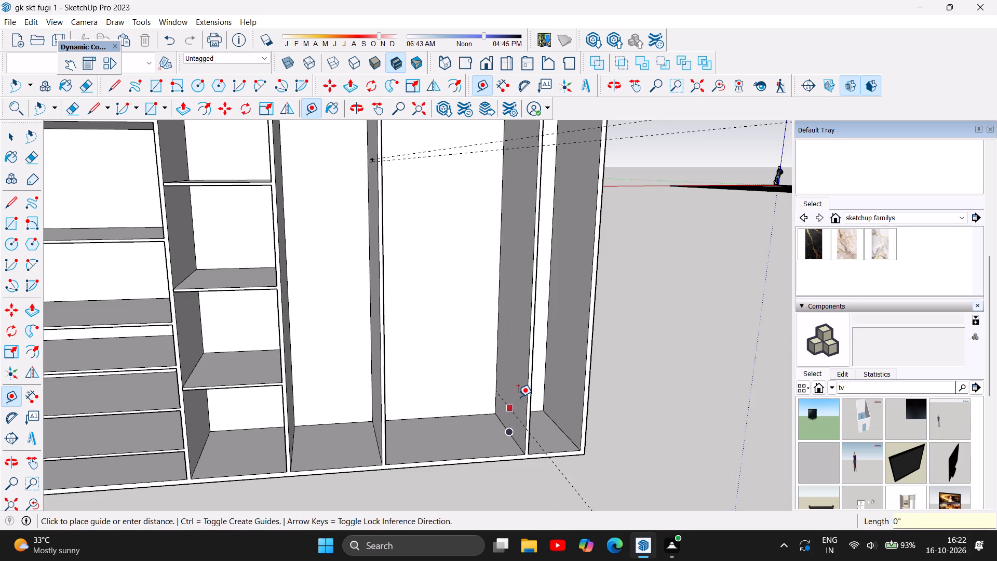
{"action": "type", "text": "0.5"}
{"action": "key", "text": "Return"}
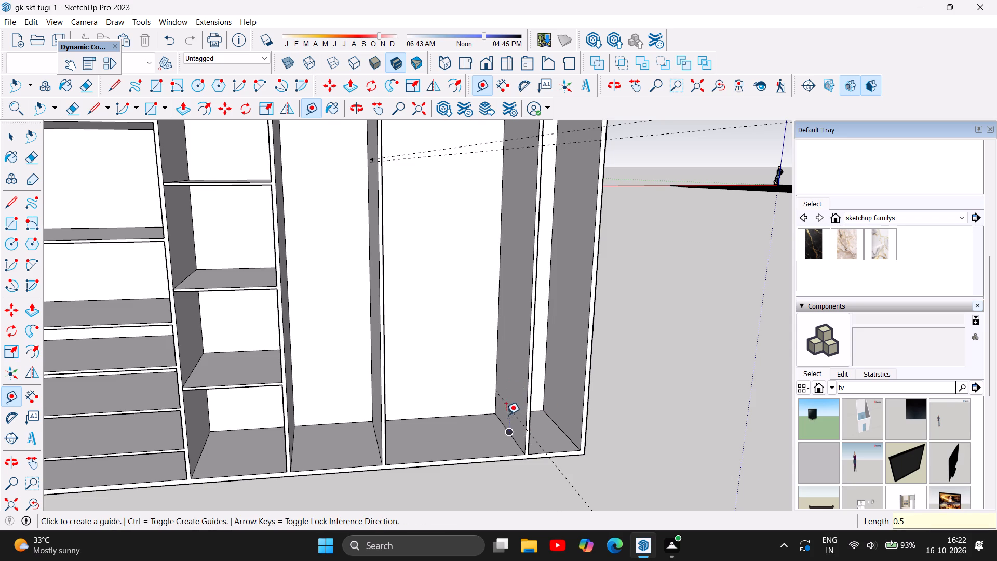
{"action": "scroll", "coordinate": [506, 415], "scroll_direction": "up", "scroll_amount": 17}
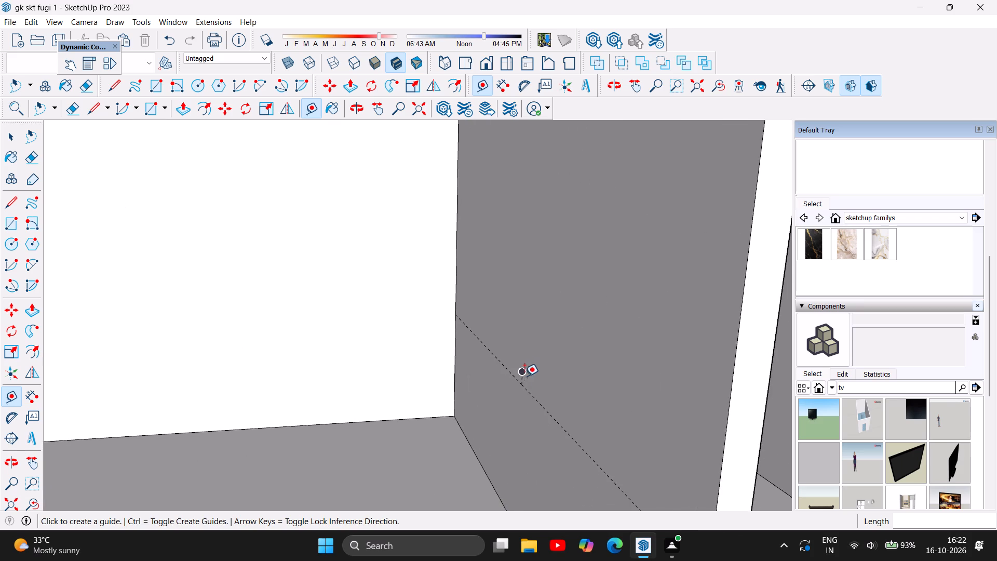
{"action": "left_click", "coordinate": [520, 371]}
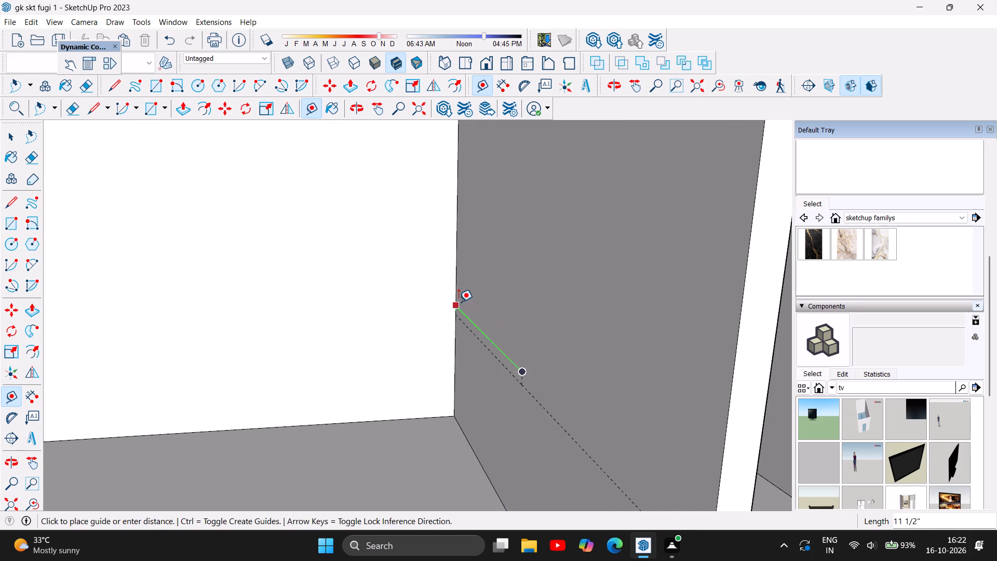
{"action": "left_click", "coordinate": [459, 302]}
Mark a guide point 8 inches straight above the upper guide of the fourth bay's lowest shelf pair.
{"action": "left_click", "coordinate": [521, 369]}
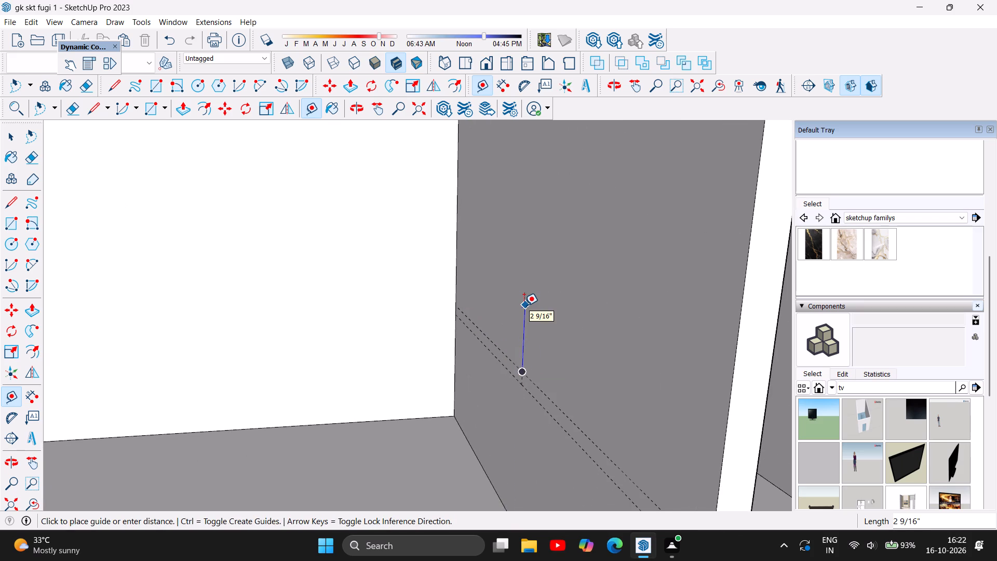
{"action": "key", "text": "8"}
{"action": "key", "text": "Return"}
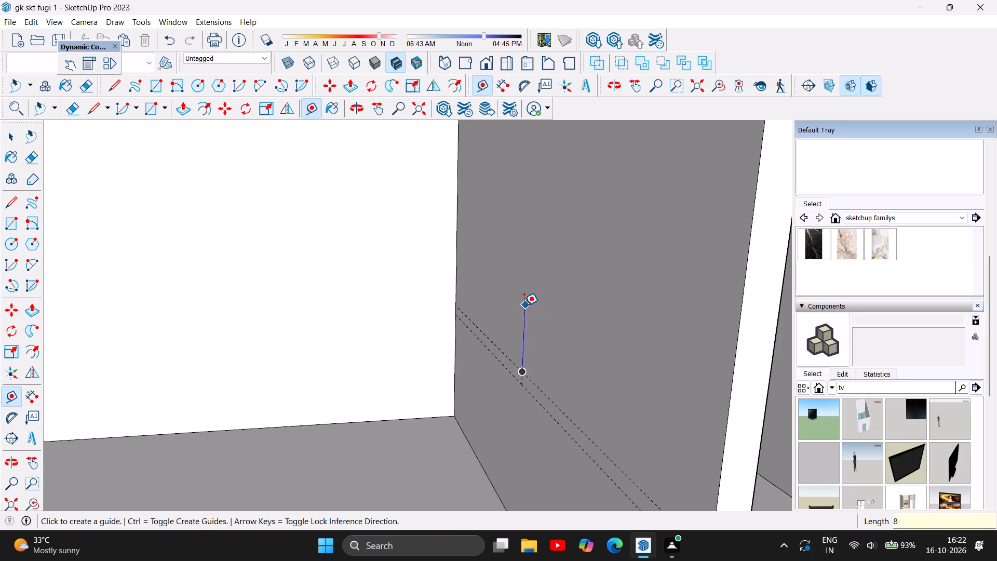
{"action": "scroll", "coordinate": [526, 392], "scroll_direction": "down", "scroll_amount": 5}
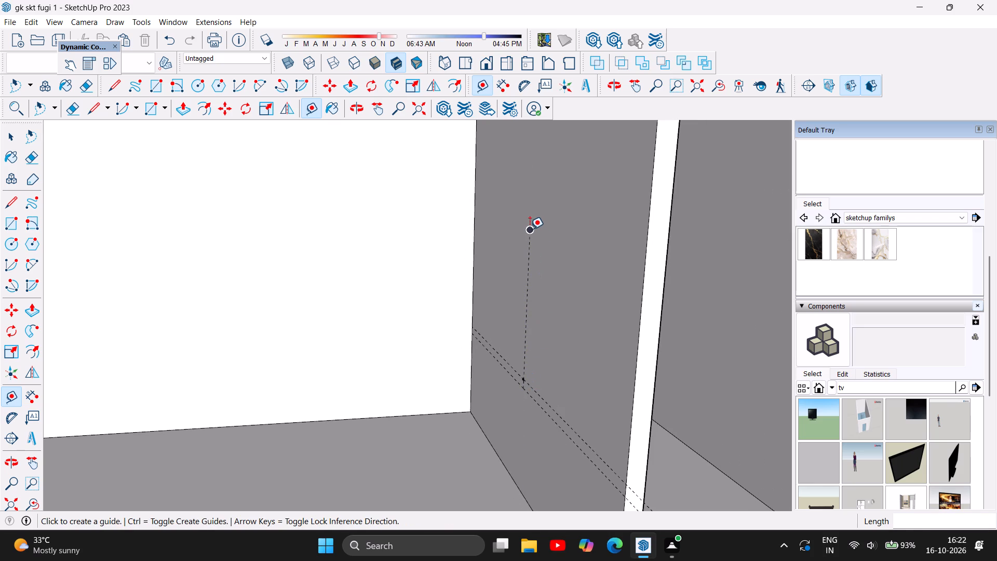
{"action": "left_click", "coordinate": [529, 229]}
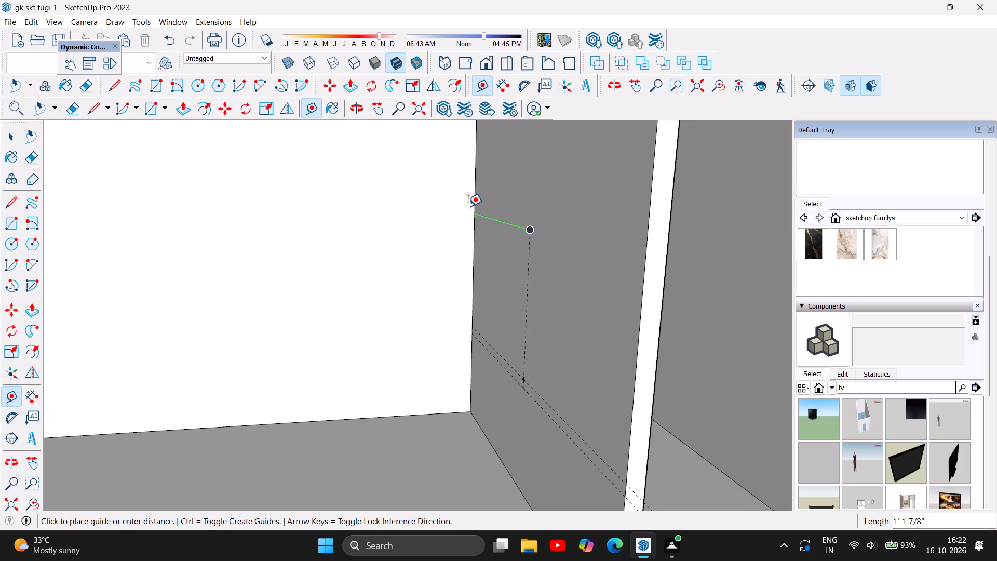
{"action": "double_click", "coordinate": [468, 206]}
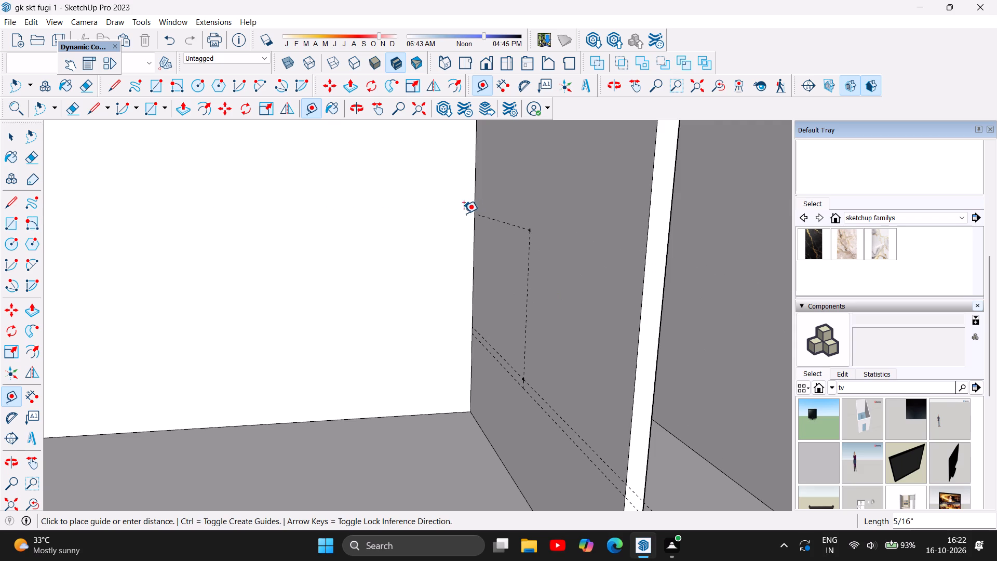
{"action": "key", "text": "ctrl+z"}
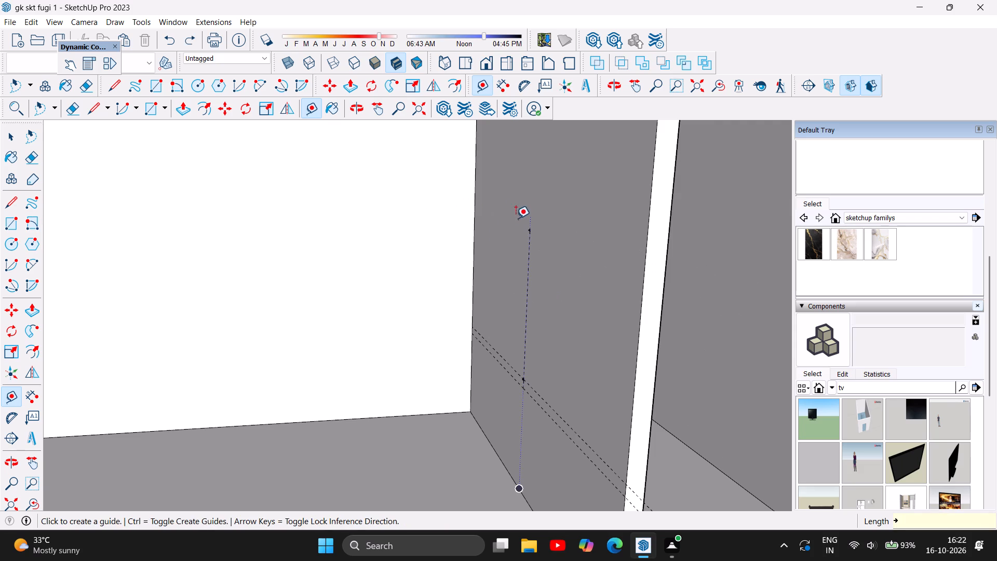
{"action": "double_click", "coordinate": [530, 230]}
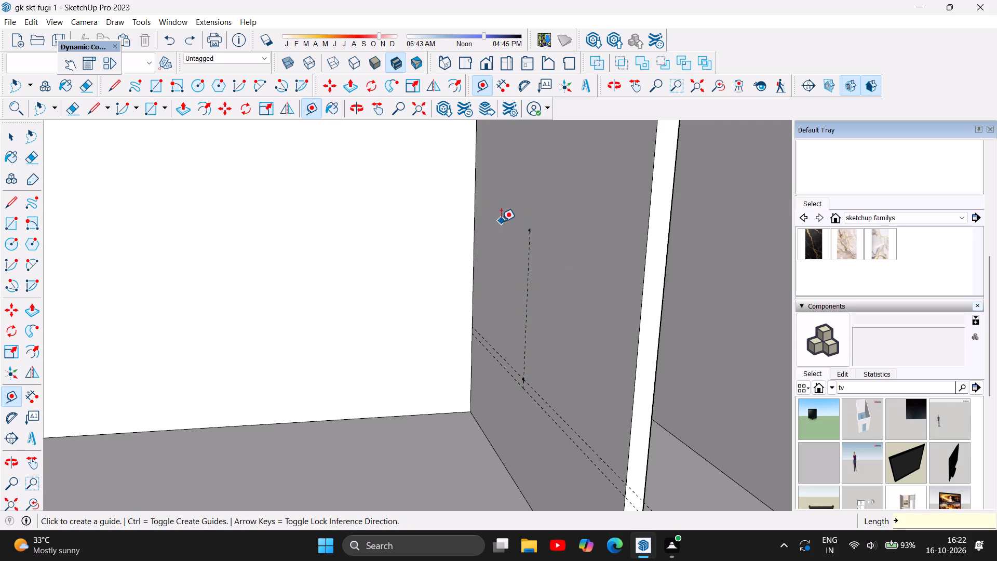
Draw a guide line through the 8-inch guide point along the depth of the fourth bay's partition.
{"action": "left_click", "coordinate": [528, 233]}
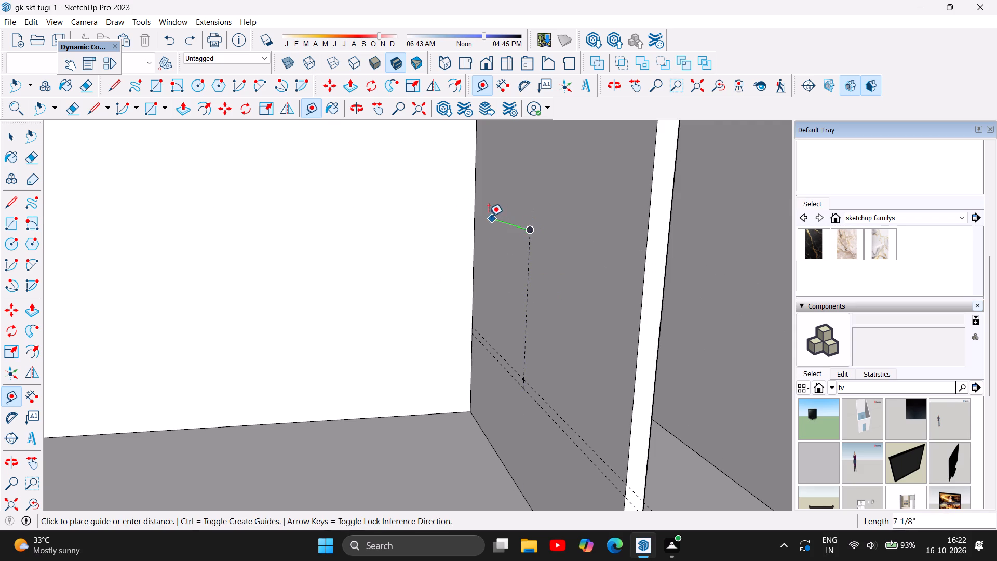
{"action": "left_click", "coordinate": [472, 215]}
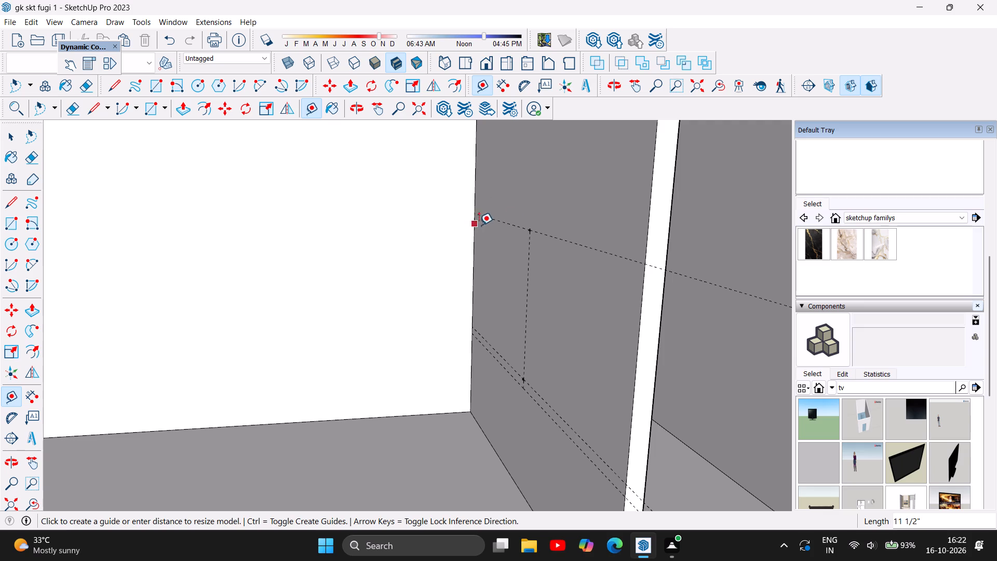
Add a parallel guide line 0.5 inch above the second shelf's lower guide in the fourth bay.
{"action": "left_click", "coordinate": [530, 229]}
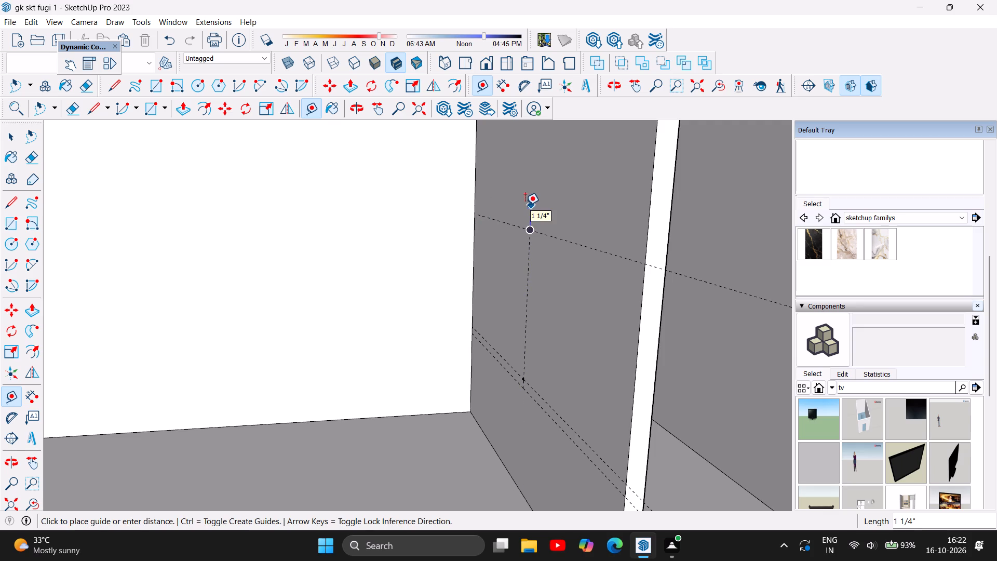
{"action": "type", "text": "0.5"}
{"action": "key", "text": "Return"}
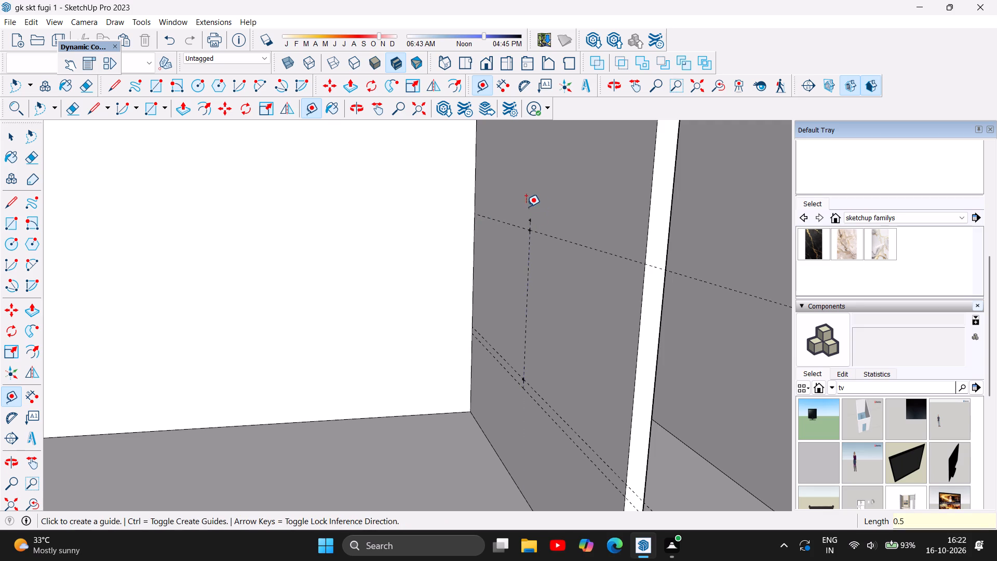
{"action": "left_click", "coordinate": [527, 221]}
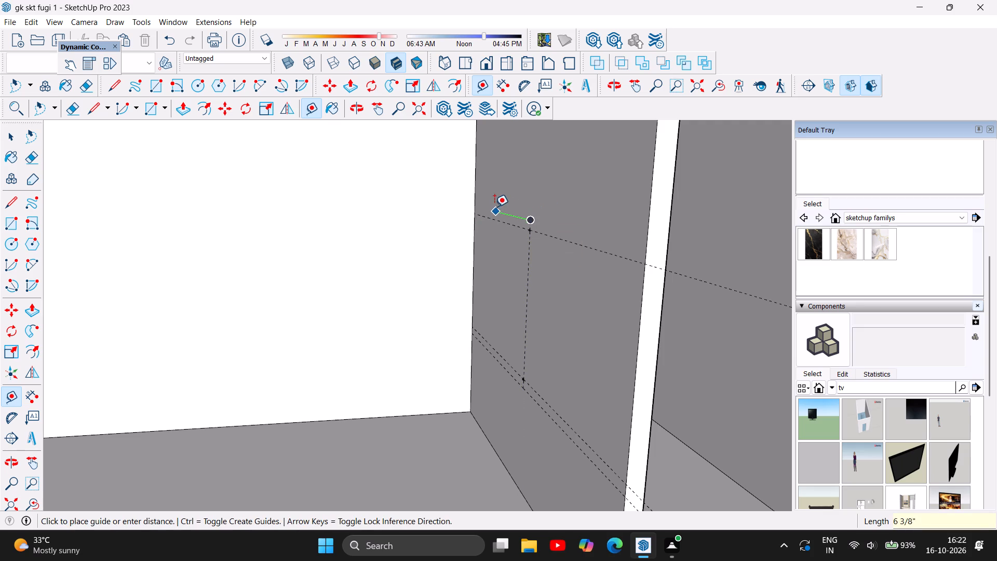
{"action": "left_click", "coordinate": [473, 202]}
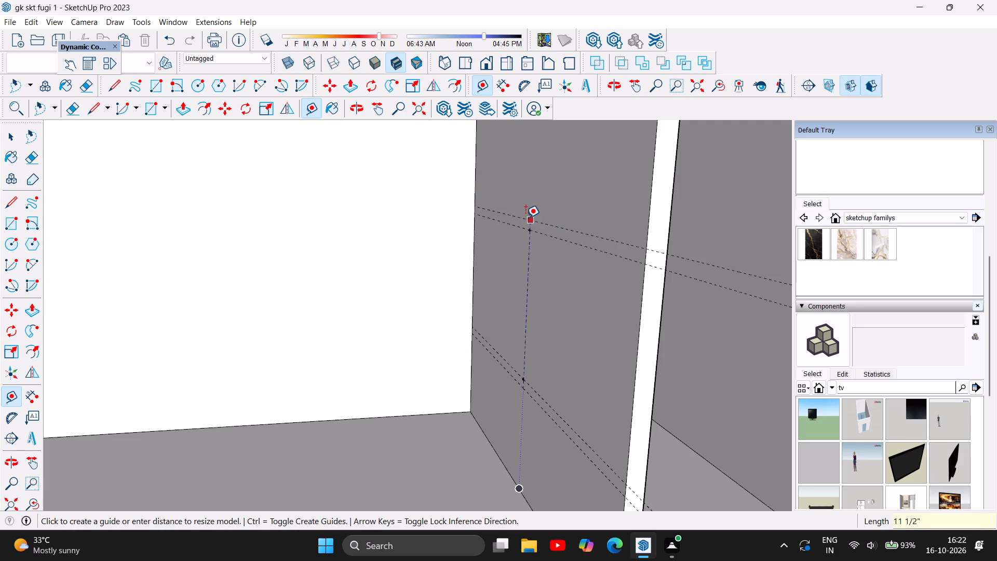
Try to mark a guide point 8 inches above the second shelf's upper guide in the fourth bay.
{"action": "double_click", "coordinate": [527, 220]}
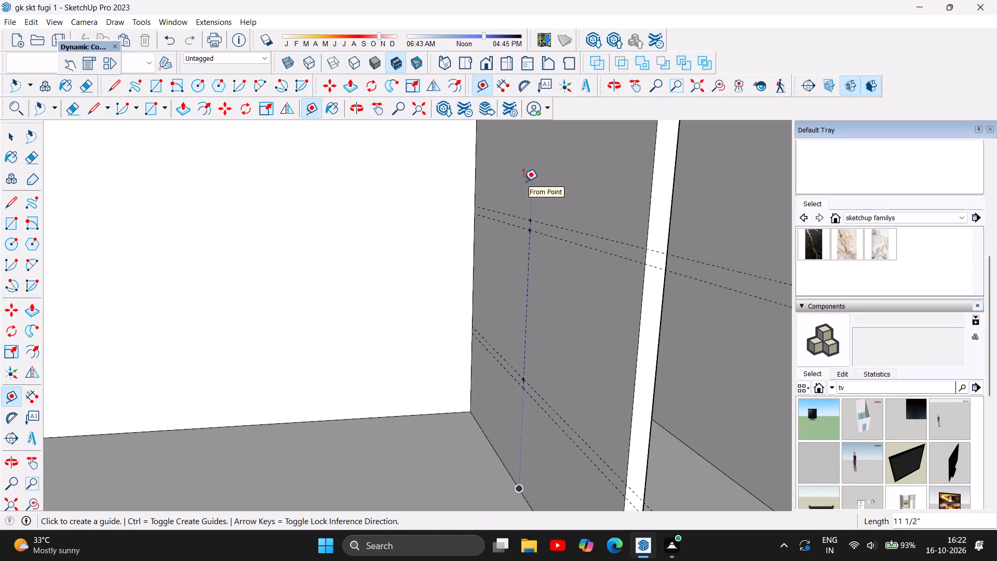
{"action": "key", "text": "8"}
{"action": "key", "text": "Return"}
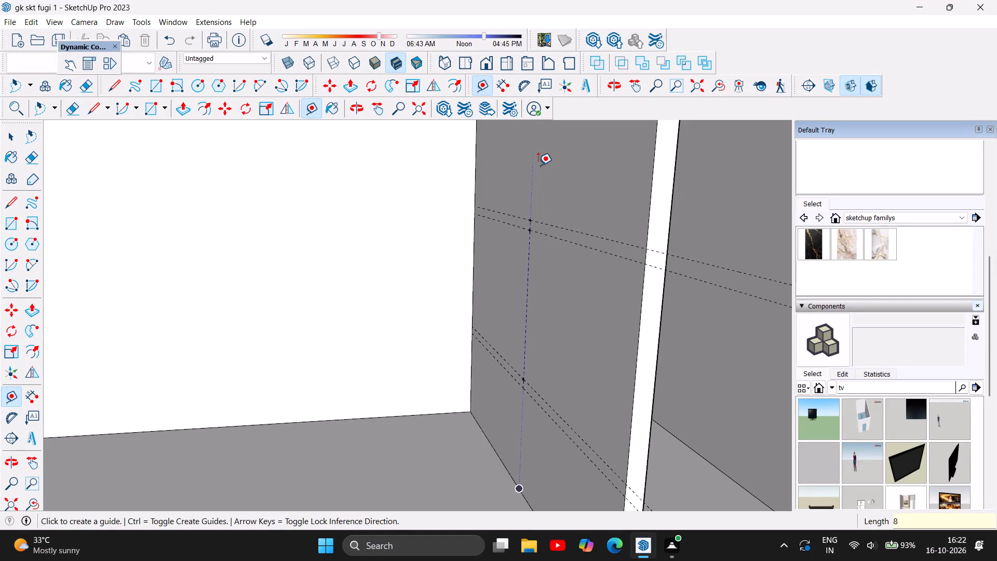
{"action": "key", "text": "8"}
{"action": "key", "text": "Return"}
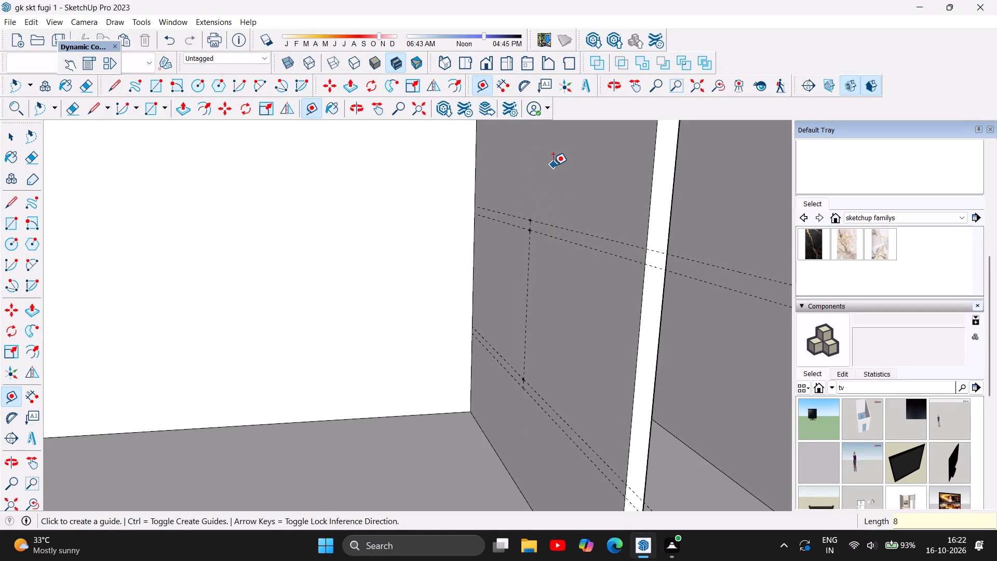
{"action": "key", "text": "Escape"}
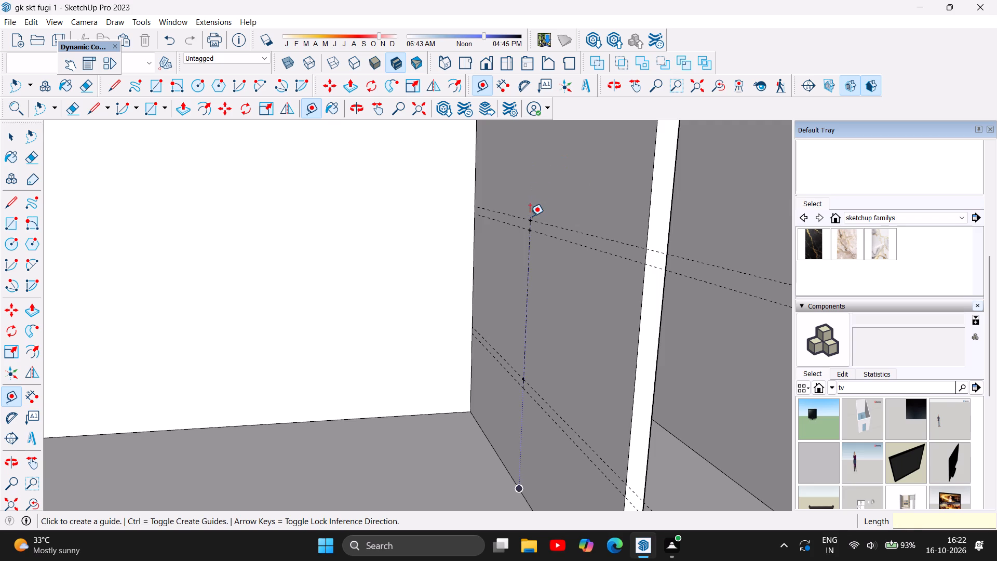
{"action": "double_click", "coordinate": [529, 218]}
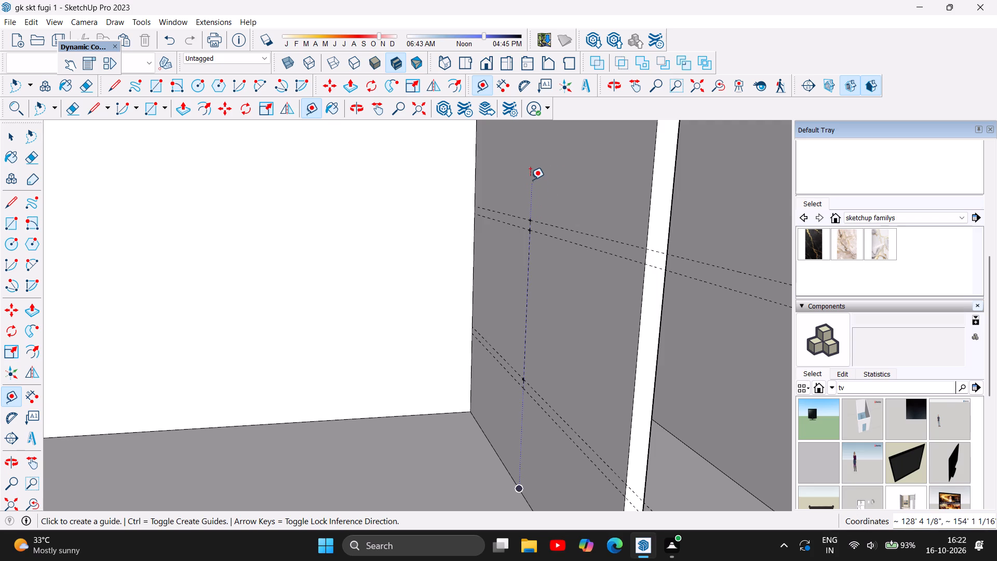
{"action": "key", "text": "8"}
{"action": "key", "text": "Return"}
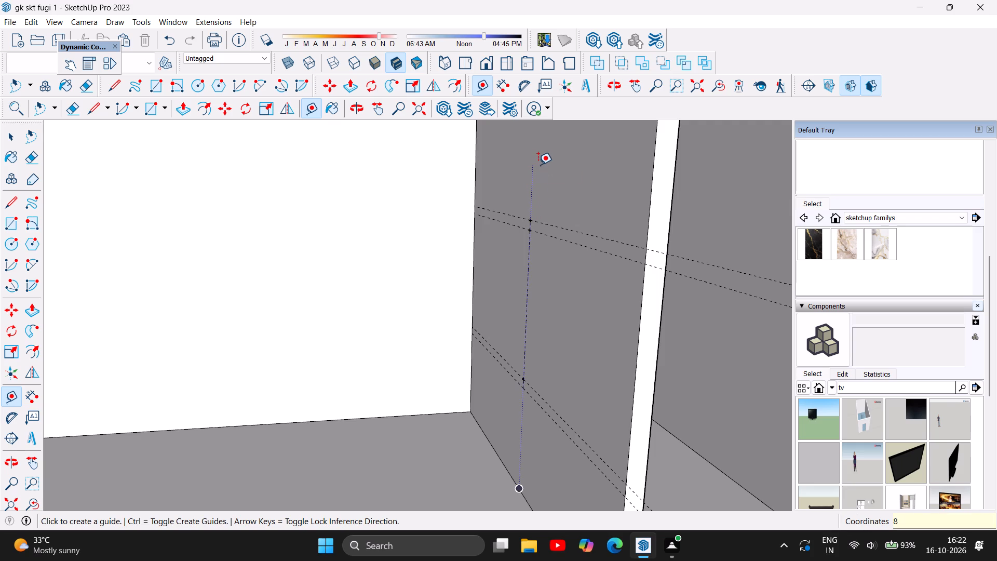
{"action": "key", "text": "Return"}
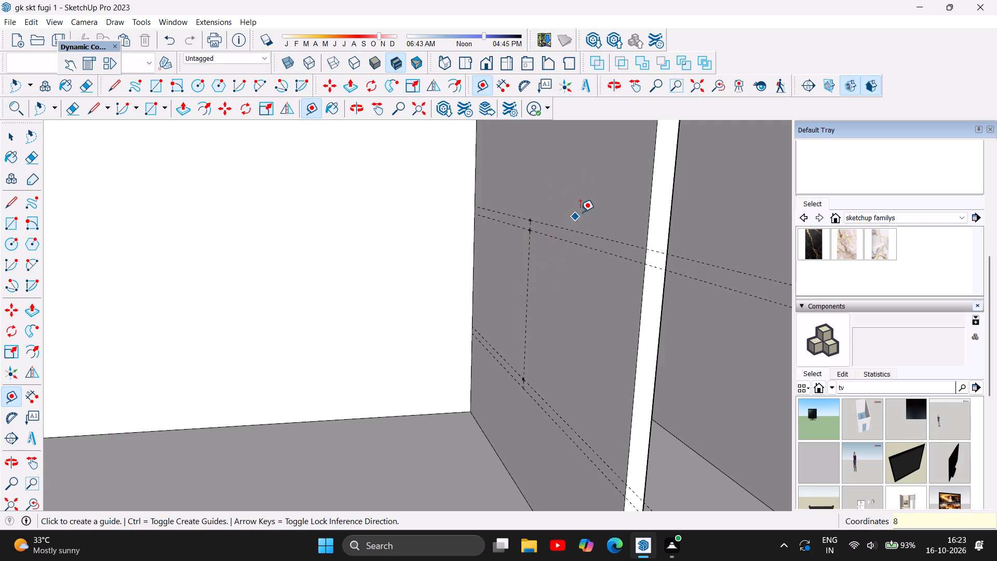
Mark a guide point 8 inches straight above the second shelf's upper guide in the fourth bay.
{"action": "scroll", "coordinate": [503, 387], "scroll_direction": "down", "scroll_amount": 6}
{"action": "scroll", "coordinate": [513, 299], "scroll_direction": "up", "scroll_amount": 2}
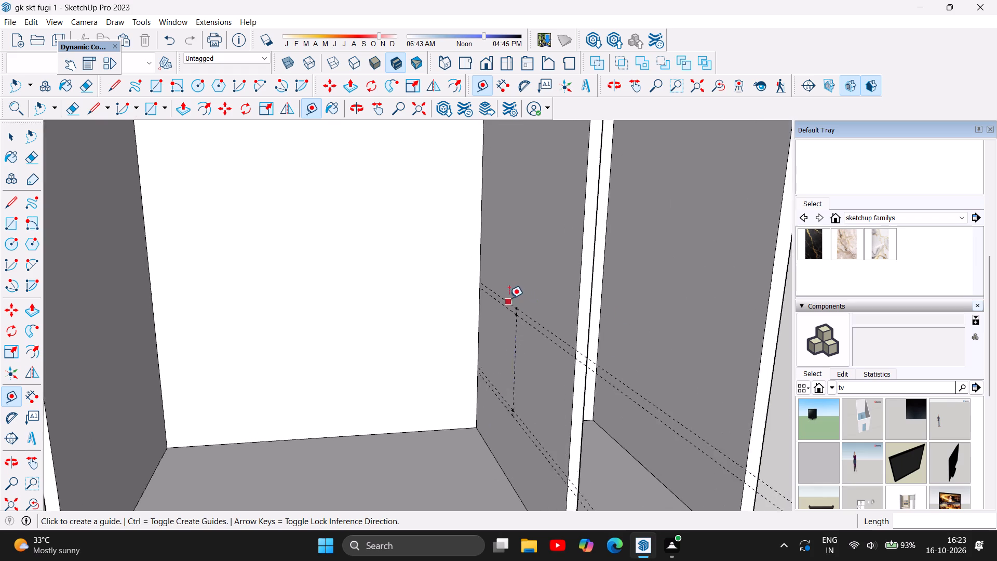
{"action": "scroll", "coordinate": [509, 298], "scroll_direction": "up", "scroll_amount": 10}
{"action": "left_click", "coordinate": [518, 326]}
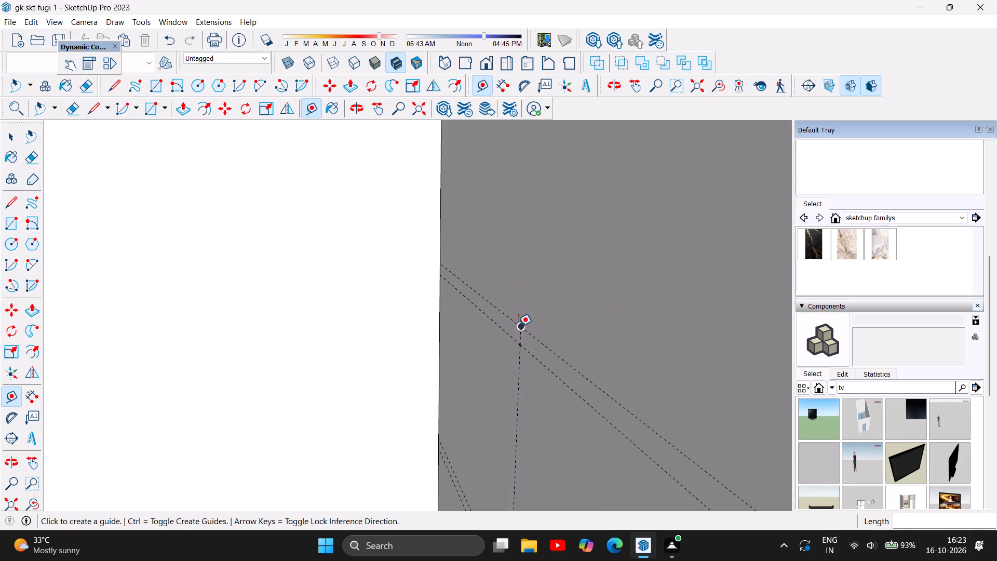
{"action": "key", "text": "8"}
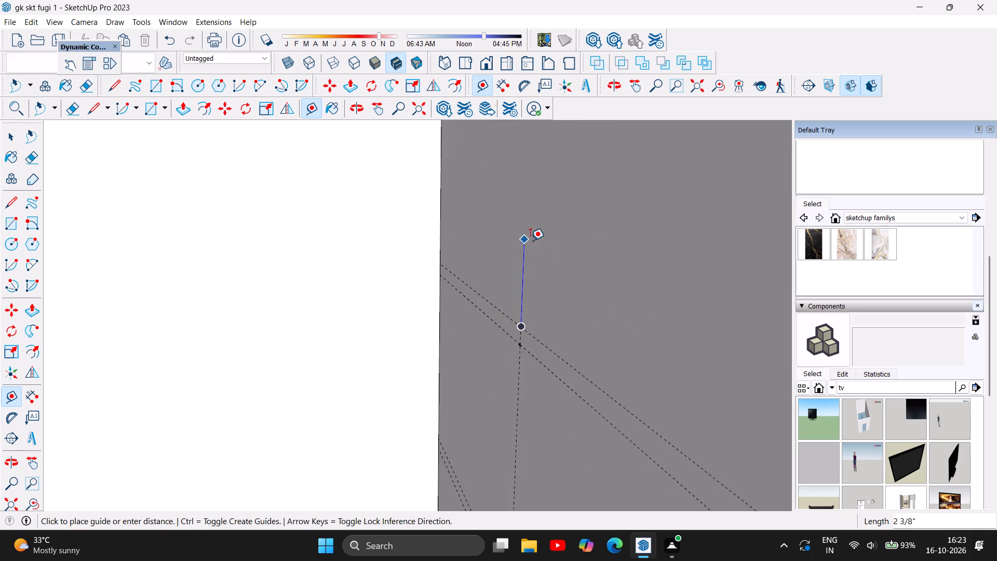
{"action": "key", "text": "Return"}
Draw the third shelf's lower guide line through the new 8-inch guide point, along the depth of the fourth bay's partition.
{"action": "scroll", "coordinate": [514, 397], "scroll_direction": "down", "scroll_amount": 8}
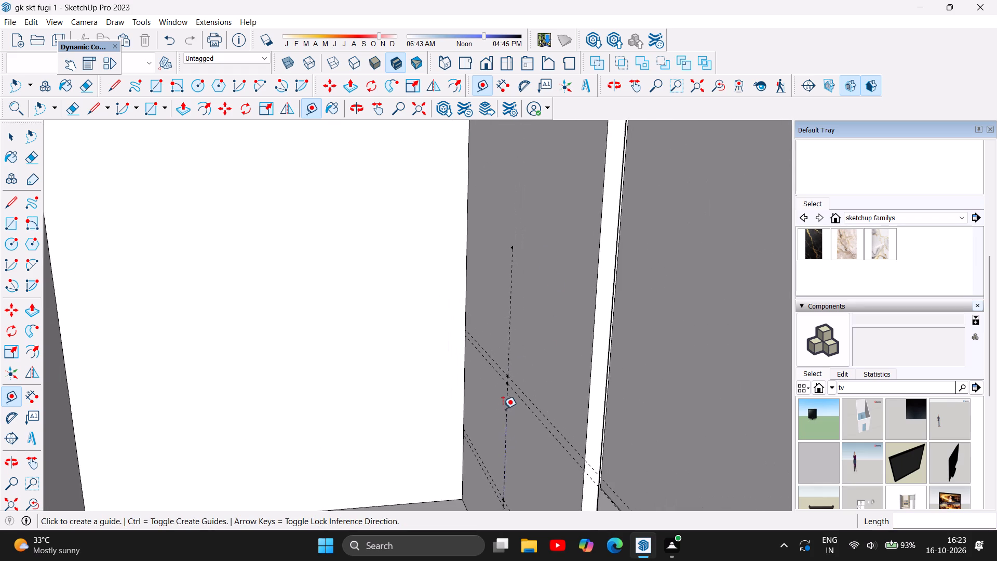
{"action": "scroll", "coordinate": [508, 245], "scroll_direction": "up", "scroll_amount": 5}
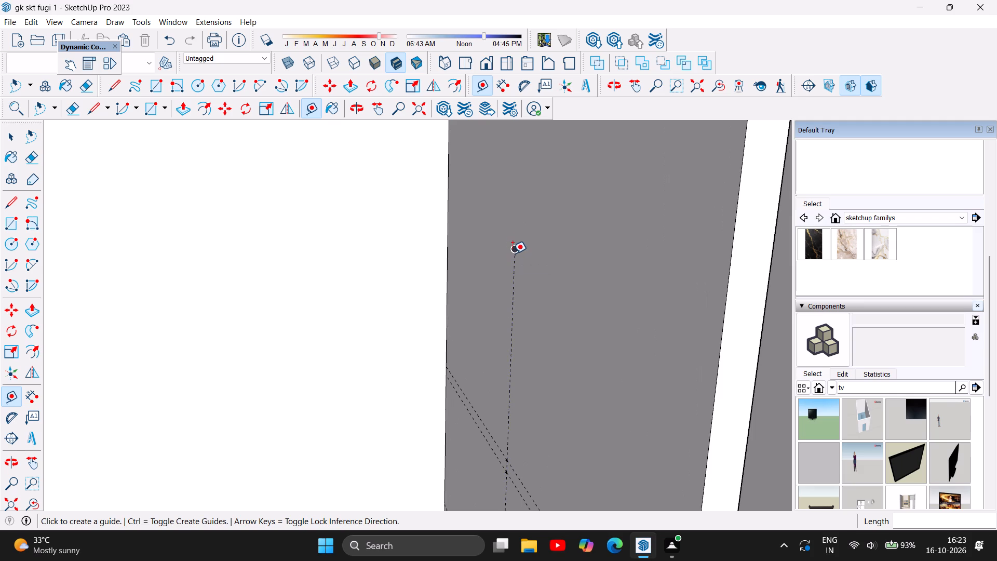
{"action": "left_click", "coordinate": [511, 251]}
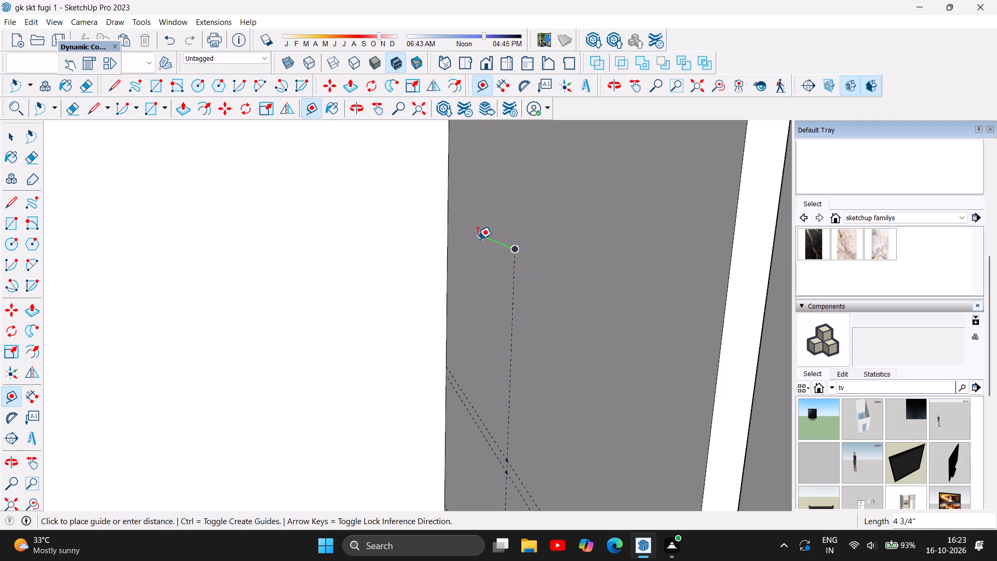
{"action": "left_click", "coordinate": [442, 221]}
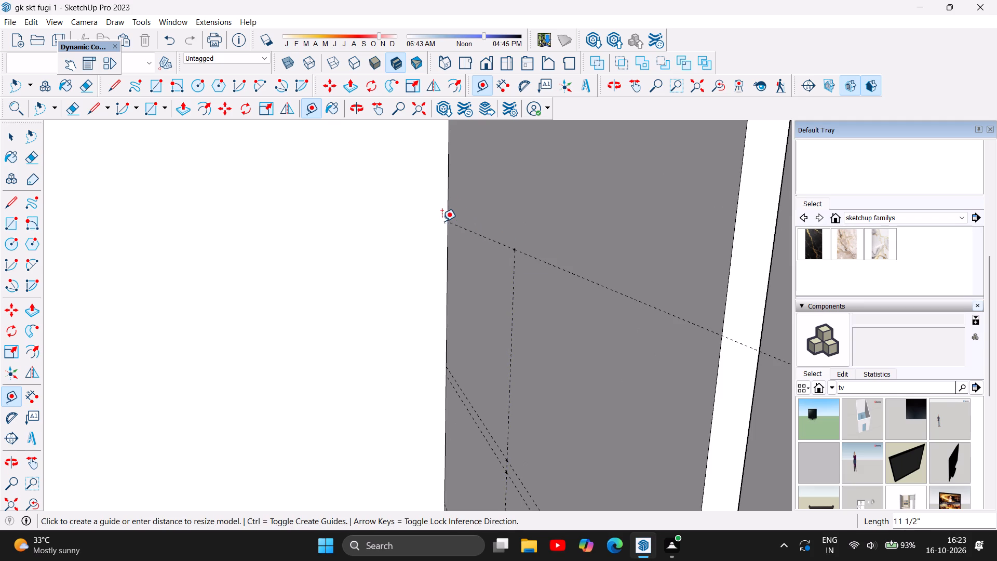
Add a parallel guide line 0.5 inch above the third shelf's lower guide in the fourth bay.
{"action": "left_click", "coordinate": [515, 250]}
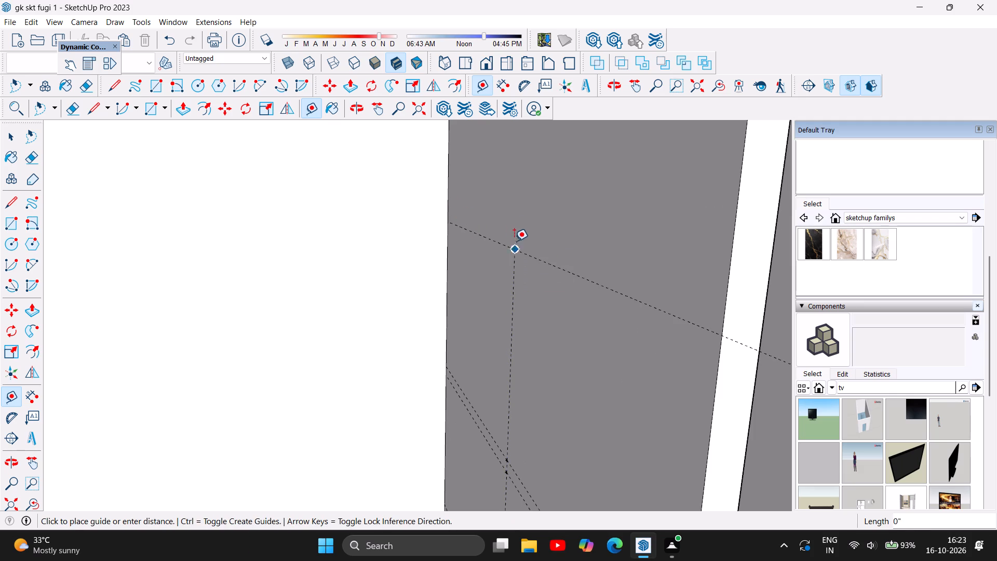
{"action": "key", "text": "6"}
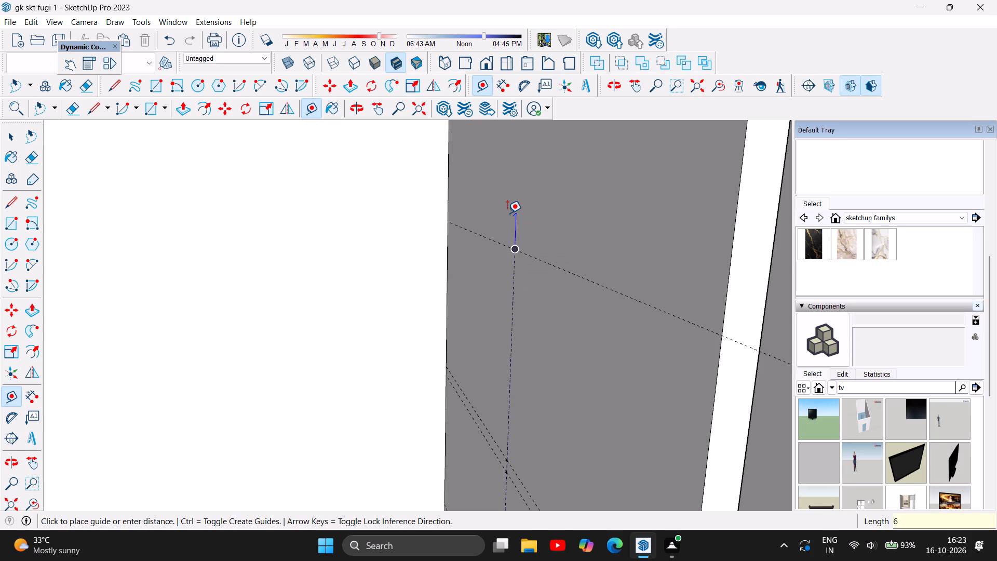
{"action": "key", "text": "BackSpace"}
{"action": "key", "text": "0"}
{"action": "key", "text": "period"}
{"action": "key", "text": "5"}
{"action": "key", "text": "Return"}
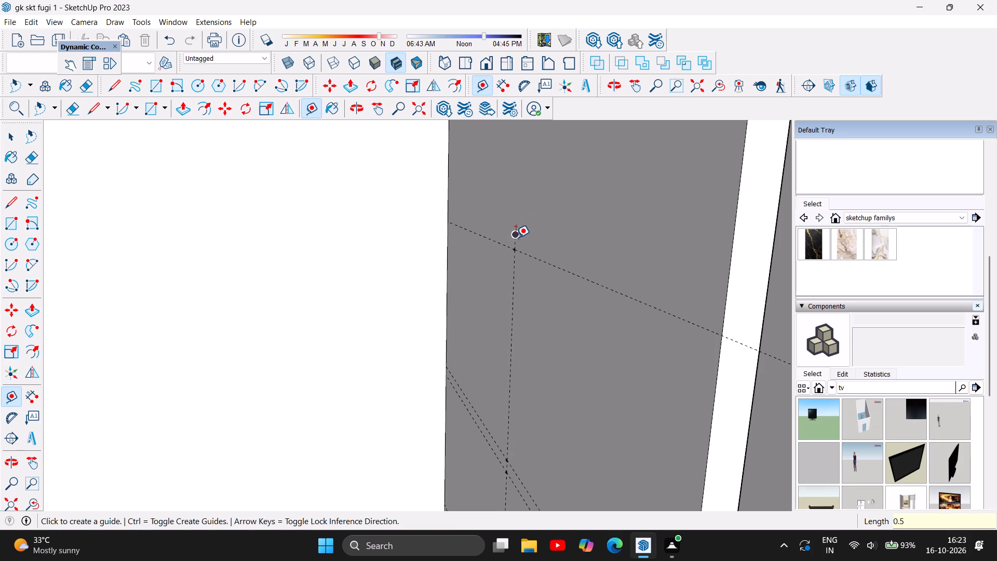
{"action": "double_click", "coordinate": [516, 237]}
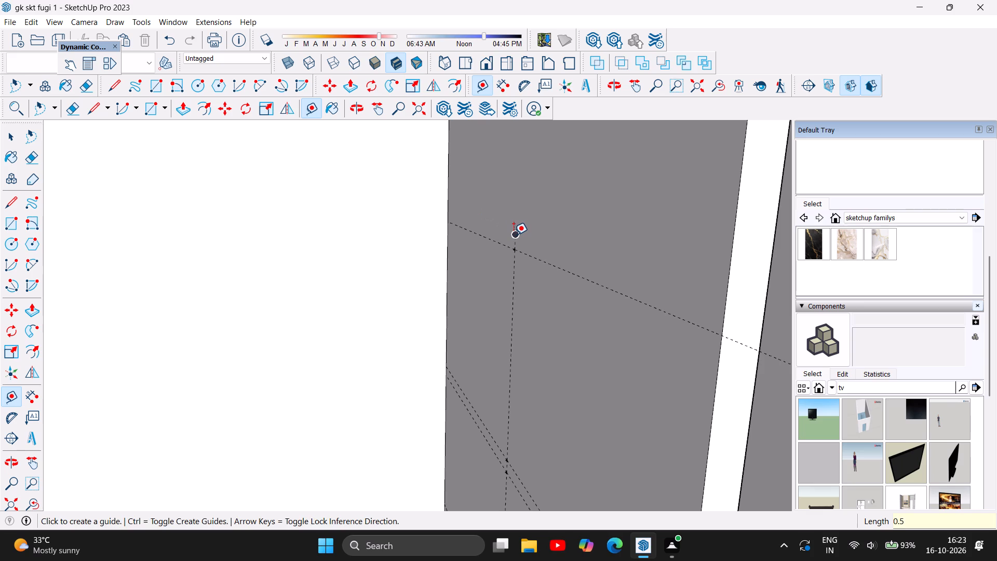
{"action": "left_click", "coordinate": [514, 235]}
{"action": "left_click", "coordinate": [449, 207]}
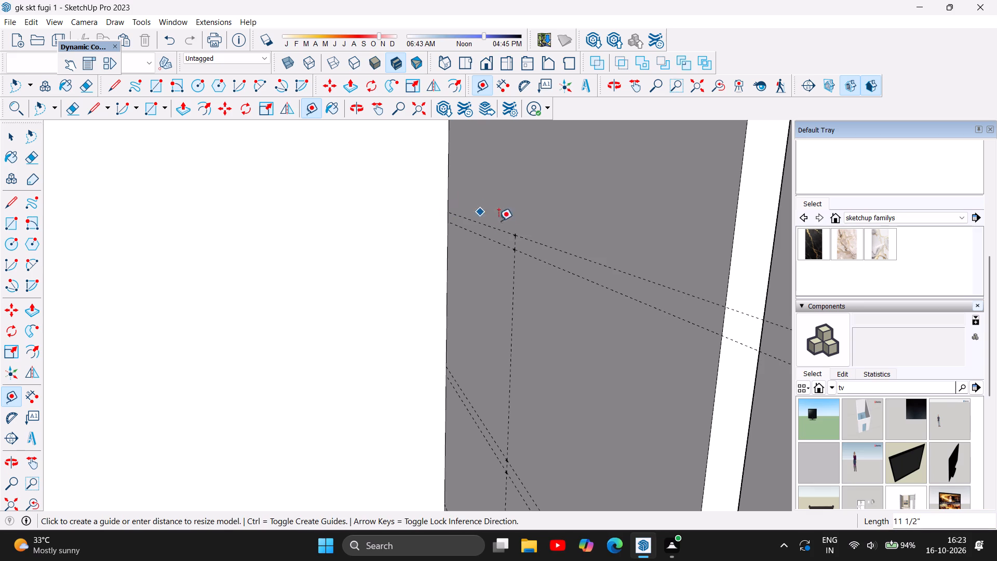
Mark a guide point 8 inches straight above the third shelf's upper guide in the fourth bay.
{"action": "scroll", "coordinate": [509, 311], "scroll_direction": "down", "scroll_amount": 5}
{"action": "scroll", "coordinate": [524, 268], "scroll_direction": "down", "scroll_amount": 4}
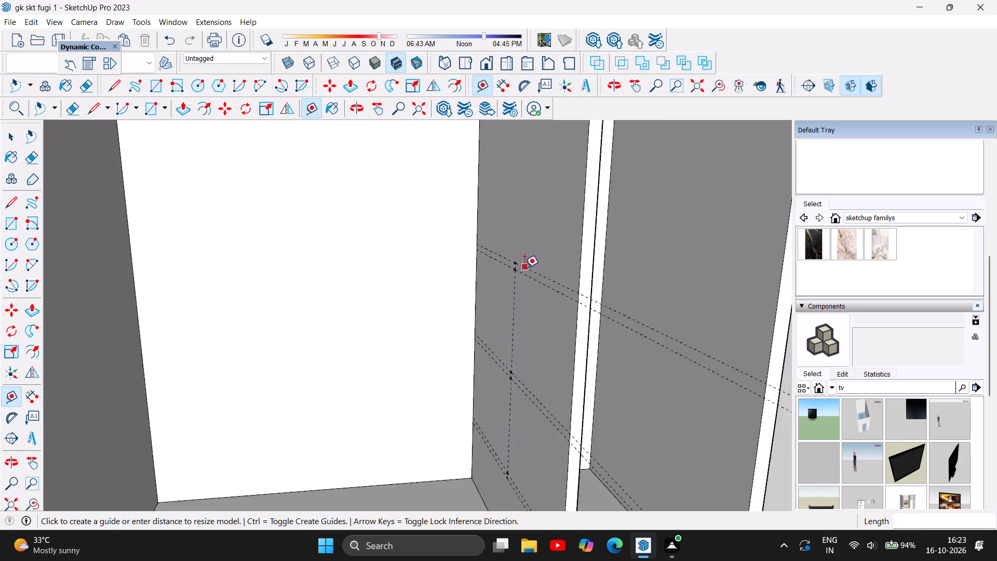
{"action": "scroll", "coordinate": [524, 268], "scroll_direction": "down", "scroll_amount": 5}
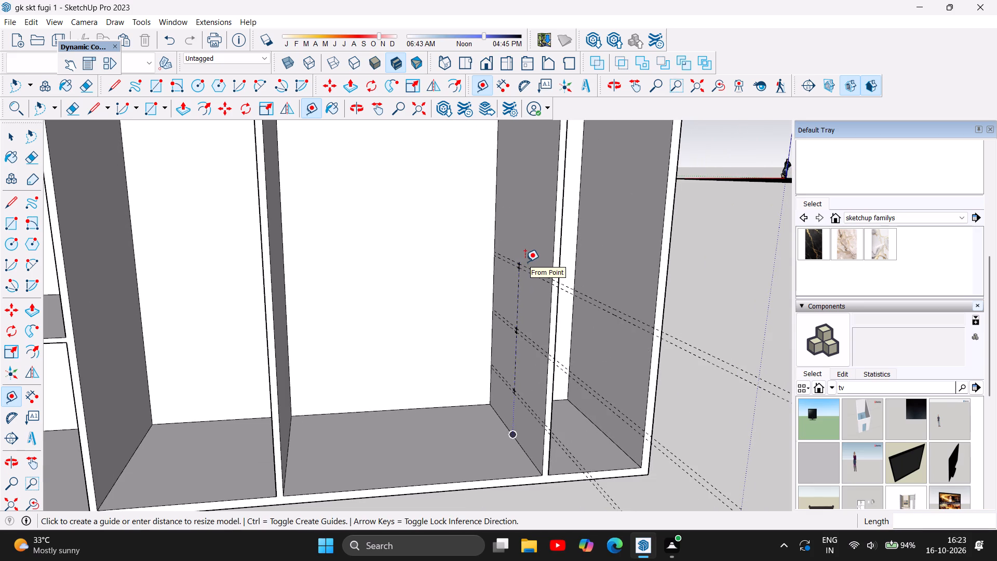
{"action": "scroll", "coordinate": [513, 261], "scroll_direction": "up", "scroll_amount": 4}
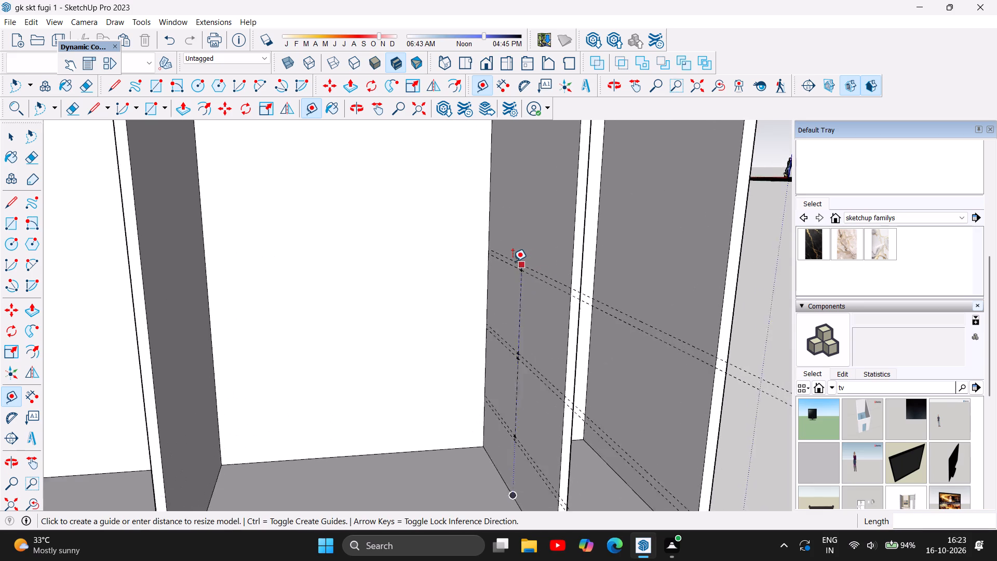
{"action": "scroll", "coordinate": [519, 260], "scroll_direction": "up", "scroll_amount": 6}
{"action": "left_click", "coordinate": [524, 270]}
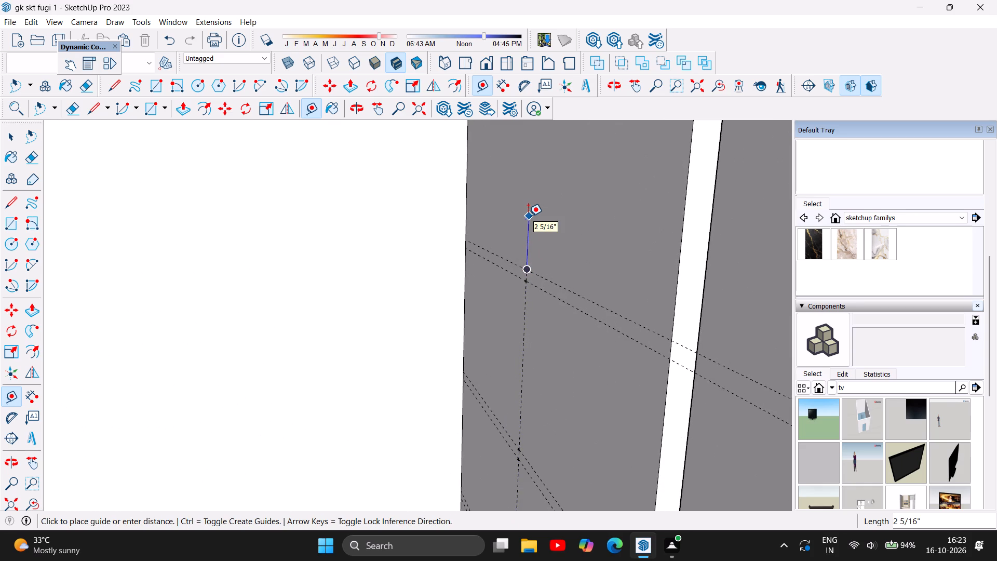
{"action": "key", "text": "8"}
{"action": "key", "text": "Return"}
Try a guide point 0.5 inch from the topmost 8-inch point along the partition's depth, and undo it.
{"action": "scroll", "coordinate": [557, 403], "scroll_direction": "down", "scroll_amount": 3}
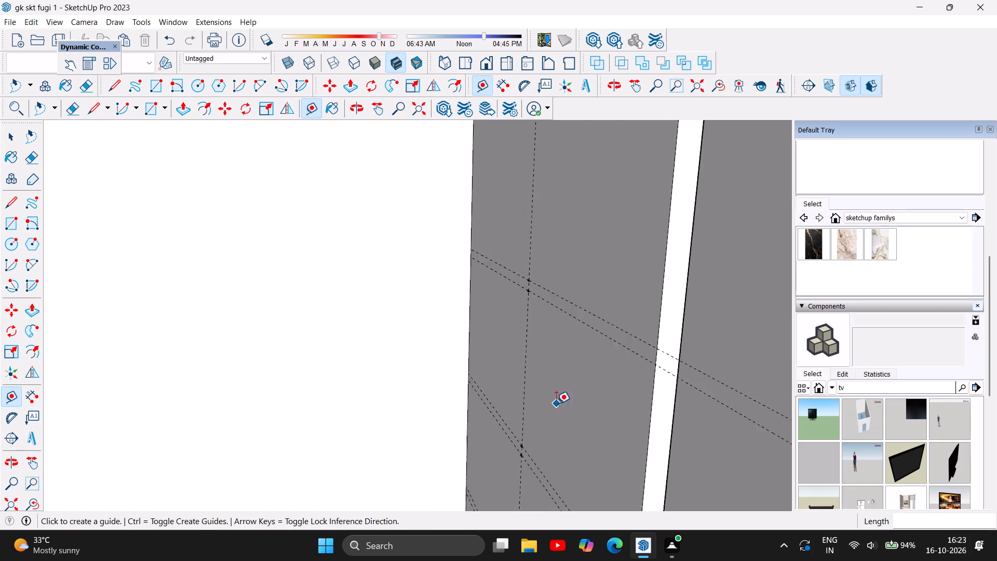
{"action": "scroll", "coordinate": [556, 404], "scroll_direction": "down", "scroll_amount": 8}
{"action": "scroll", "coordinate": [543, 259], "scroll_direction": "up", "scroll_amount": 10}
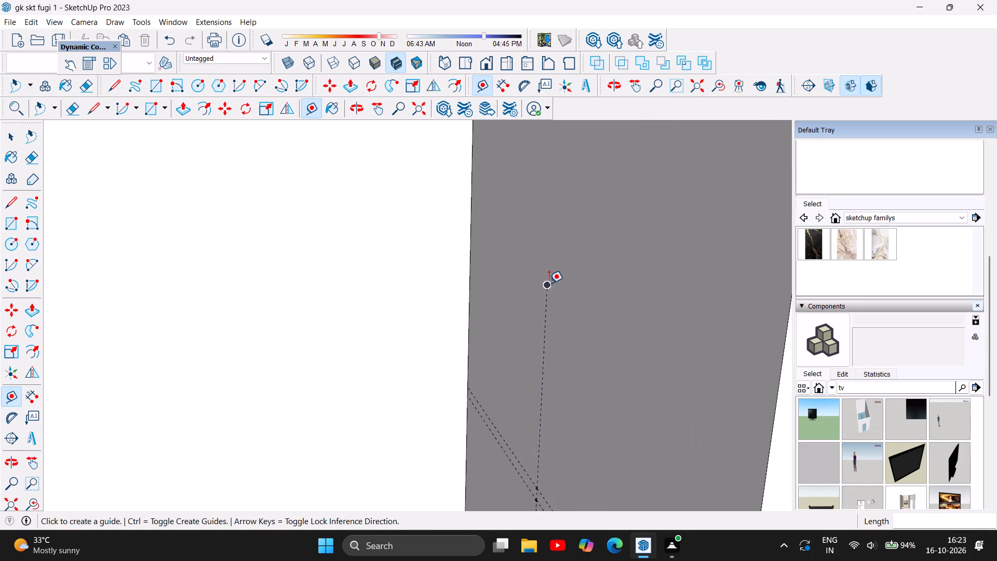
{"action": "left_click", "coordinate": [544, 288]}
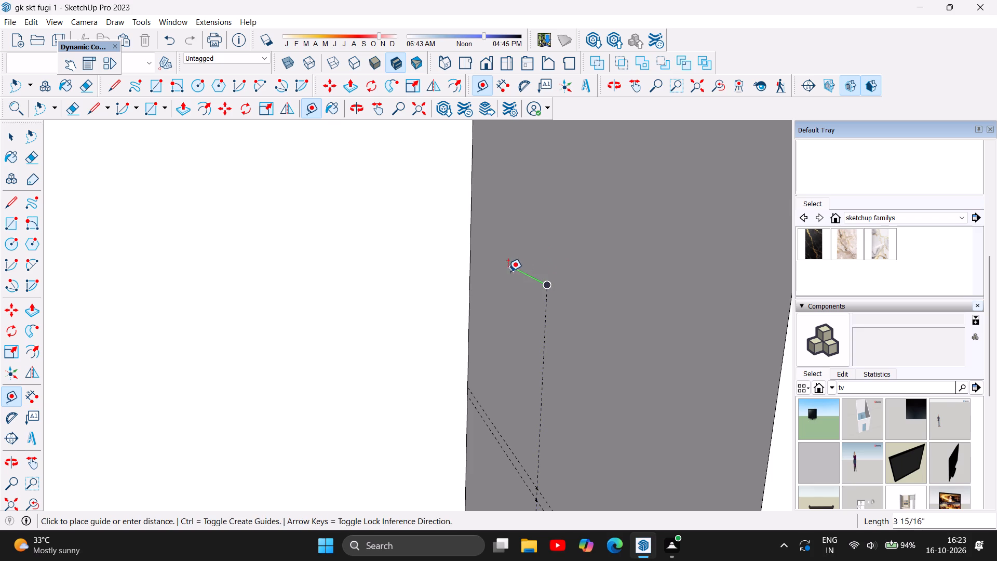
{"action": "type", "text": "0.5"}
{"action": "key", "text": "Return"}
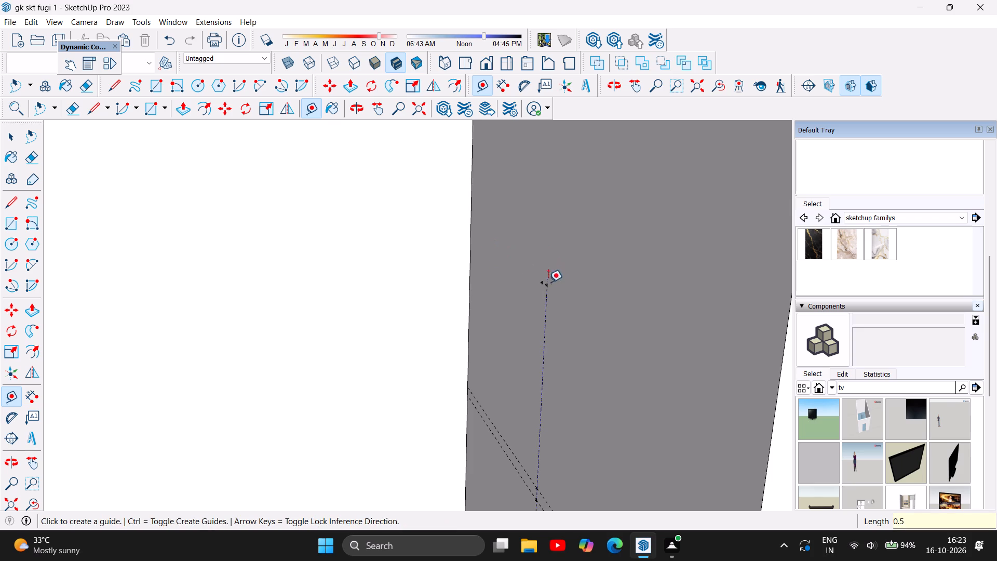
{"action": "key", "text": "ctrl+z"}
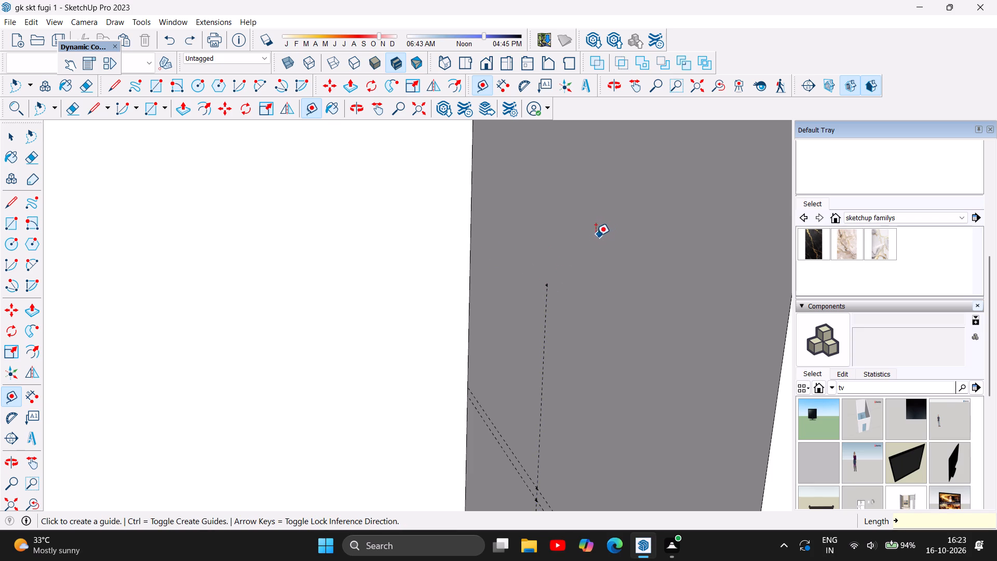
Draw the fourth shelf's lower guide line through the topmost 8-inch guide point, along the depth of the fourth bay's partition.
{"action": "left_click", "coordinate": [544, 286]}
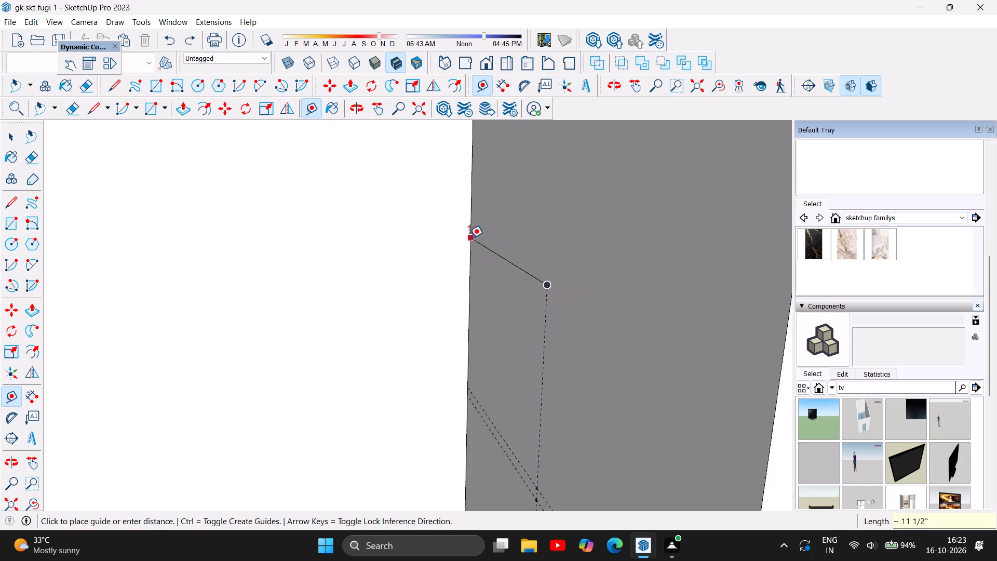
{"action": "left_click", "coordinate": [465, 244]}
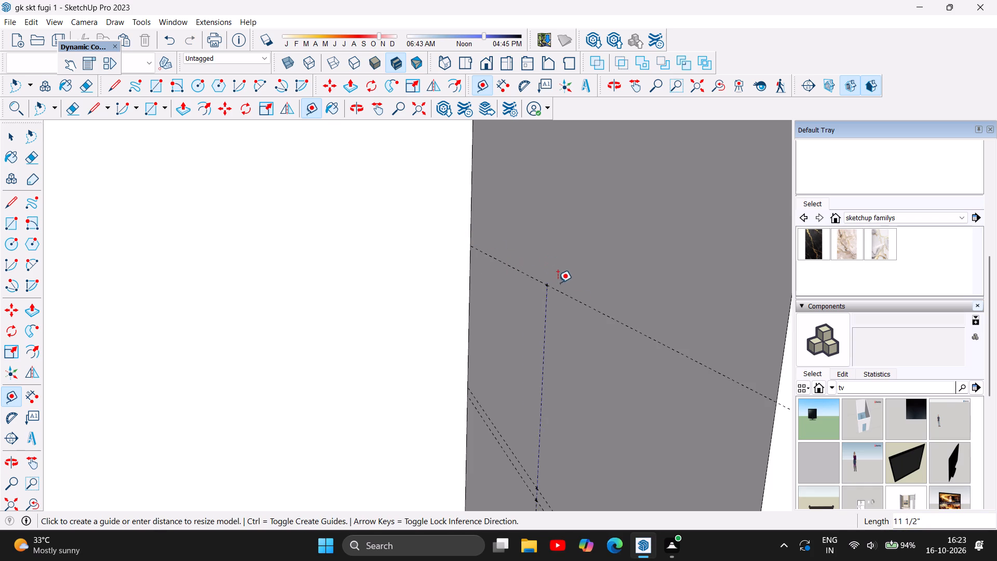
Add a parallel guide line 0.5 inch above the fourth shelf's lower guide in the fourth bay.
{"action": "left_click", "coordinate": [543, 285]}
{"action": "type", "text": "0.5"}
{"action": "key", "text": "Return"}
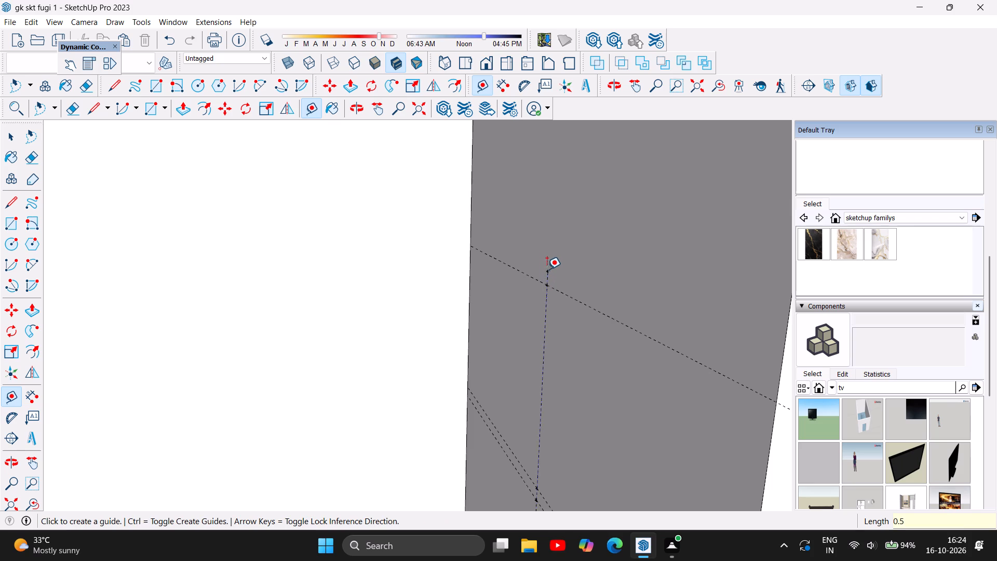
{"action": "left_click", "coordinate": [547, 270]}
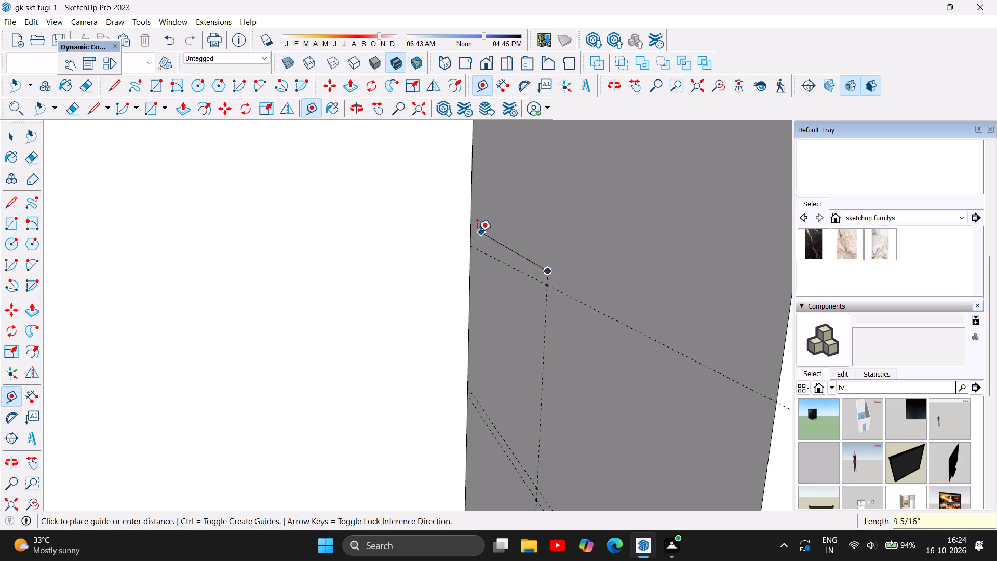
{"action": "left_click", "coordinate": [470, 230]}
{"action": "scroll", "coordinate": [519, 279], "scroll_direction": "down", "scroll_amount": 5}
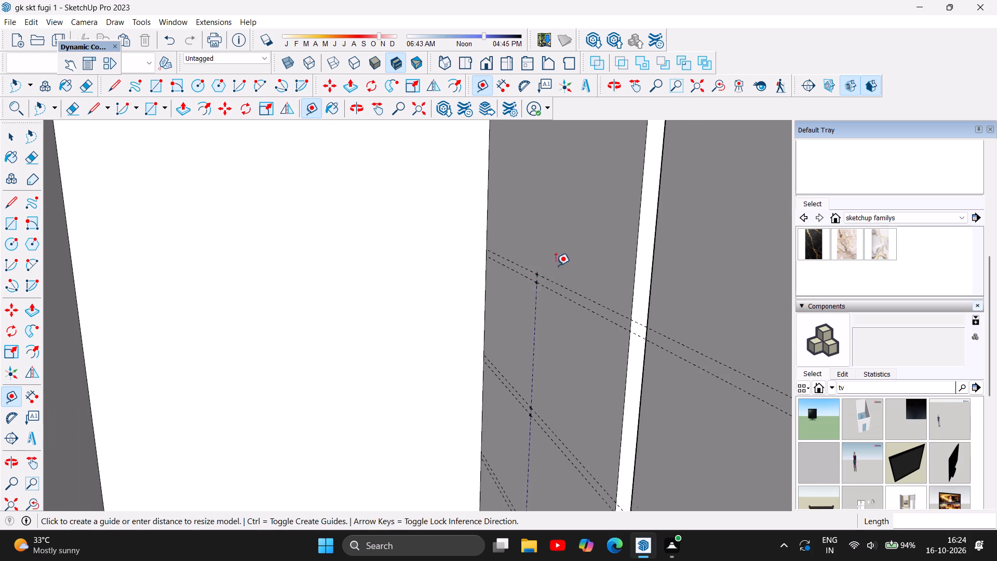
Mark a guide point 43 inches straight above the fourth shelf's upper guide on the fourth bay's partition.
{"action": "scroll", "coordinate": [557, 263], "scroll_direction": "down", "scroll_amount": 12}
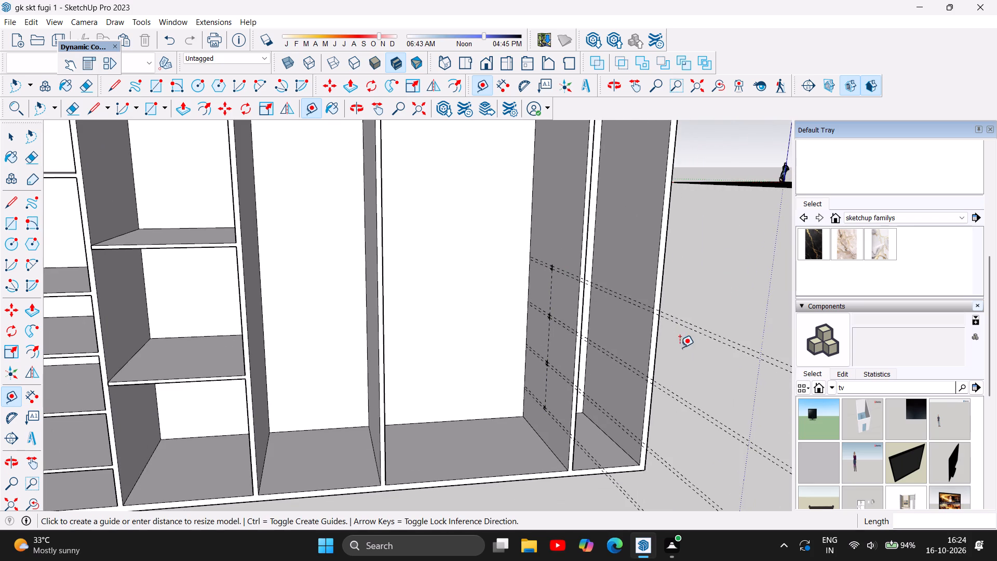
{"action": "scroll", "coordinate": [693, 316], "scroll_direction": "down", "scroll_amount": 5}
{"action": "scroll", "coordinate": [734, 290], "scroll_direction": "up", "scroll_amount": 2}
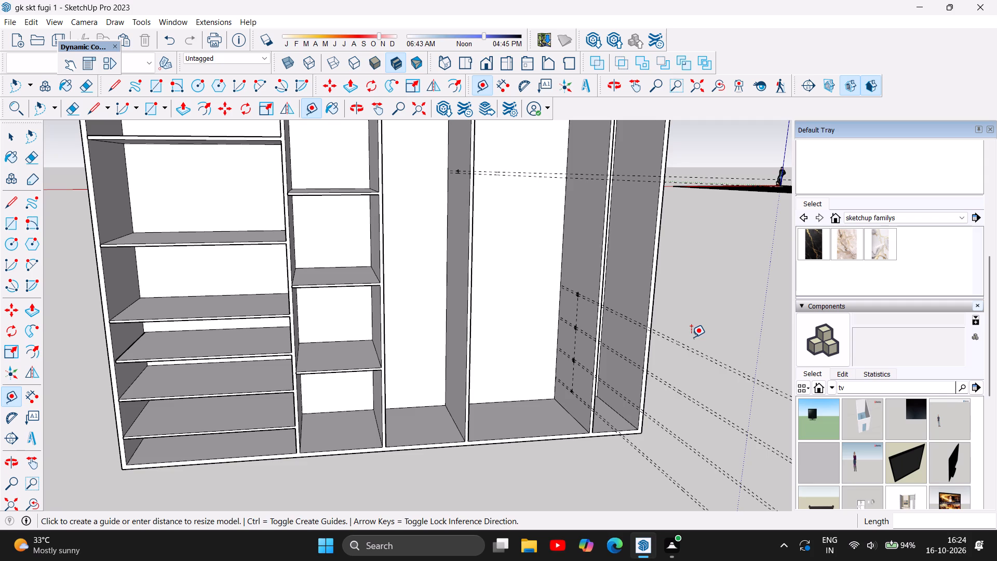
{"action": "scroll", "coordinate": [565, 274], "scroll_direction": "up", "scroll_amount": 2}
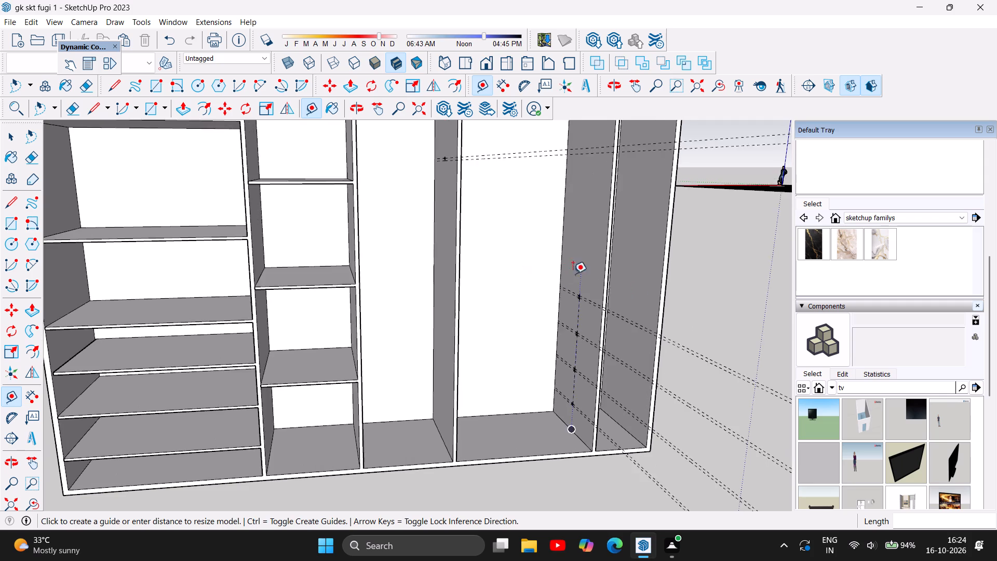
{"action": "scroll", "coordinate": [573, 274], "scroll_direction": "up", "scroll_amount": 2}
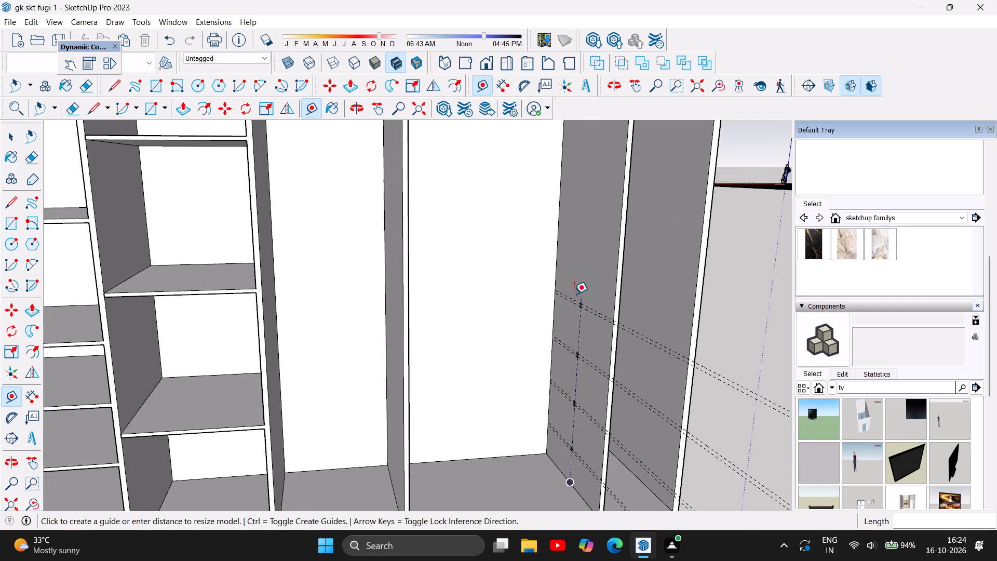
{"action": "scroll", "coordinate": [574, 294], "scroll_direction": "up", "scroll_amount": 5}
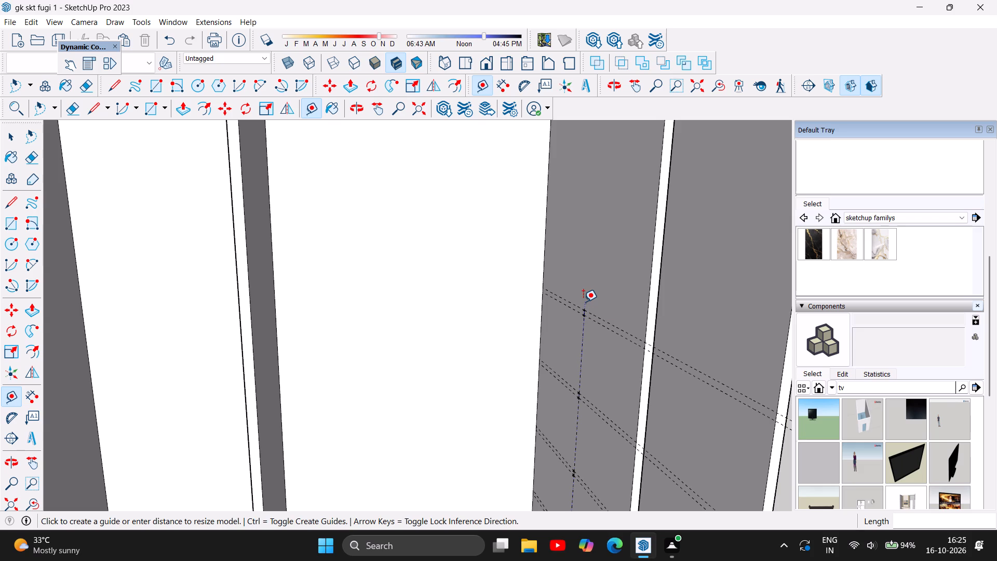
{"action": "left_click", "coordinate": [583, 309]}
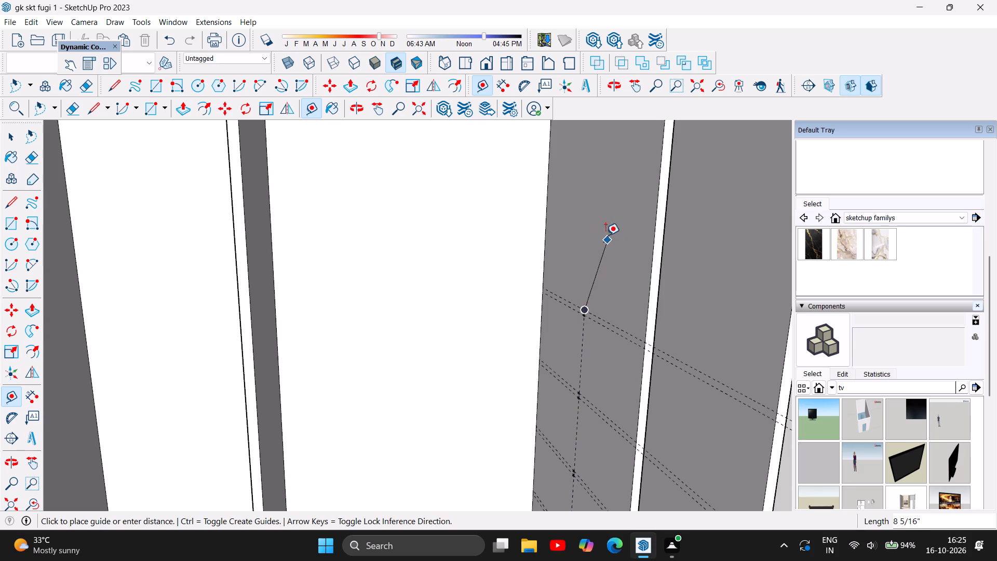
{"action": "type", "text": "43"}
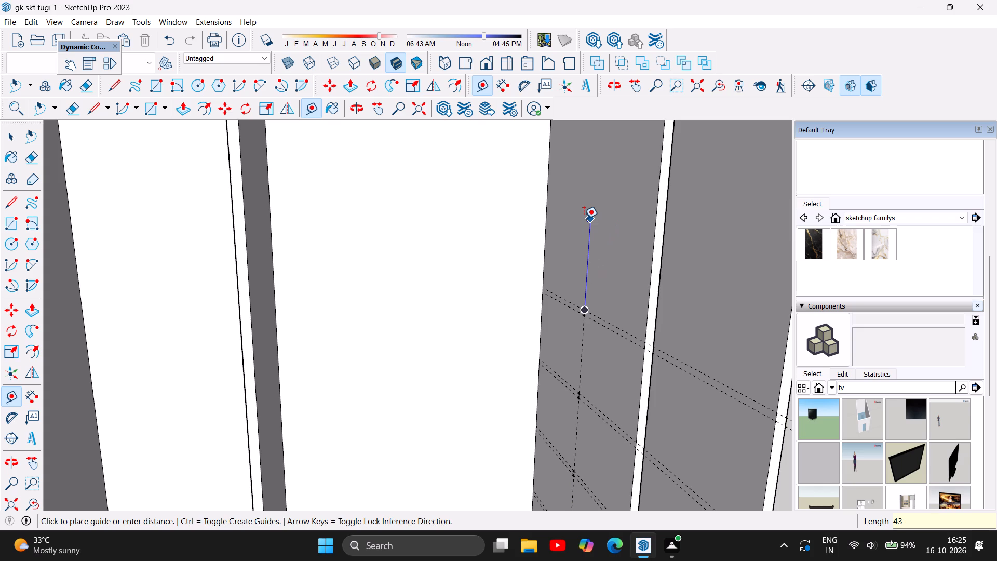
{"action": "key", "text": "Return"}
Draw the top shelf's lower guide line through the 43-inch guide point, along the depth of the fourth bay's partition.
{"action": "scroll", "coordinate": [591, 365], "scroll_direction": "down", "scroll_amount": 9}
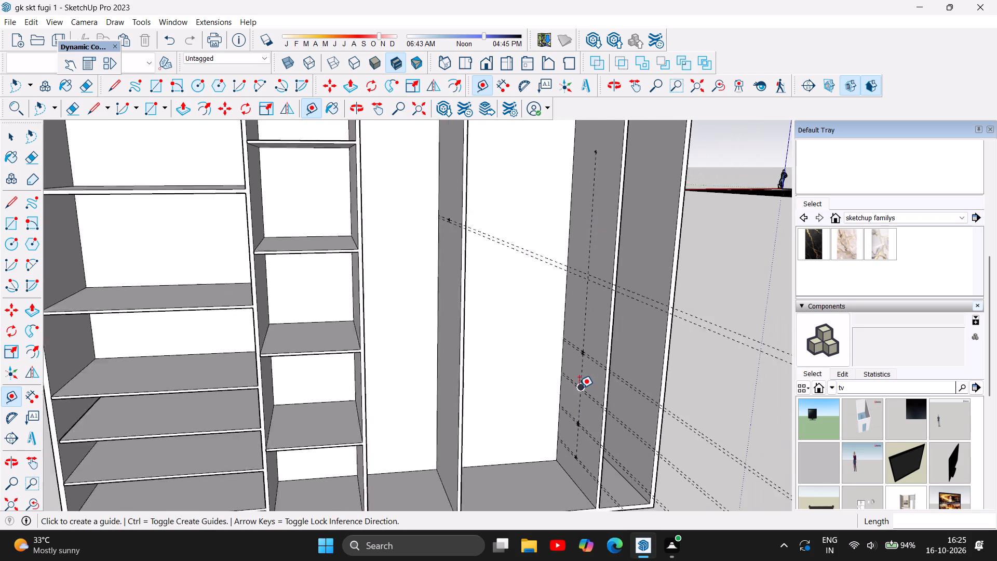
{"action": "scroll", "coordinate": [579, 388], "scroll_direction": "down", "scroll_amount": 1}
{"action": "scroll", "coordinate": [599, 160], "scroll_direction": "up", "scroll_amount": 5}
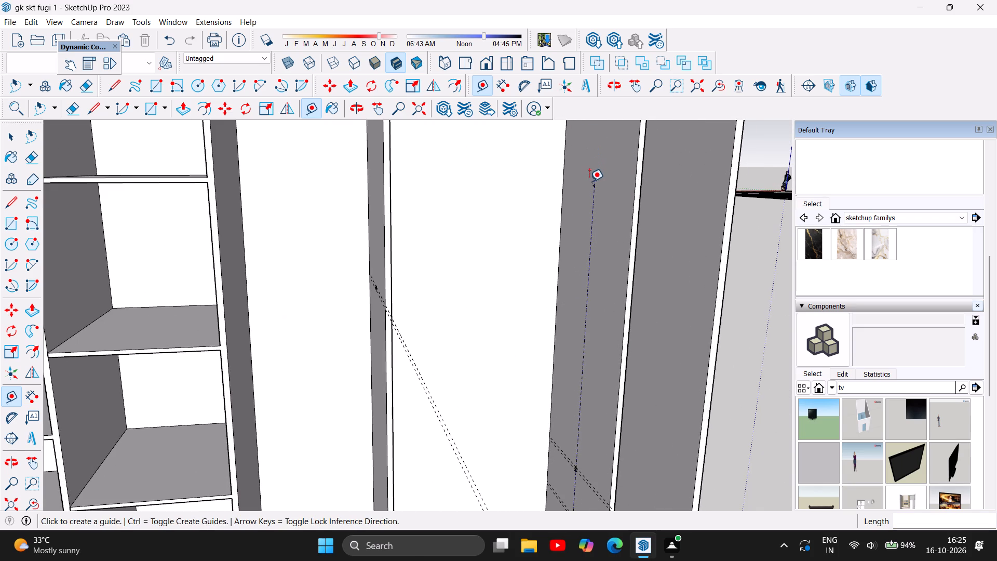
{"action": "left_click", "coordinate": [592, 184]}
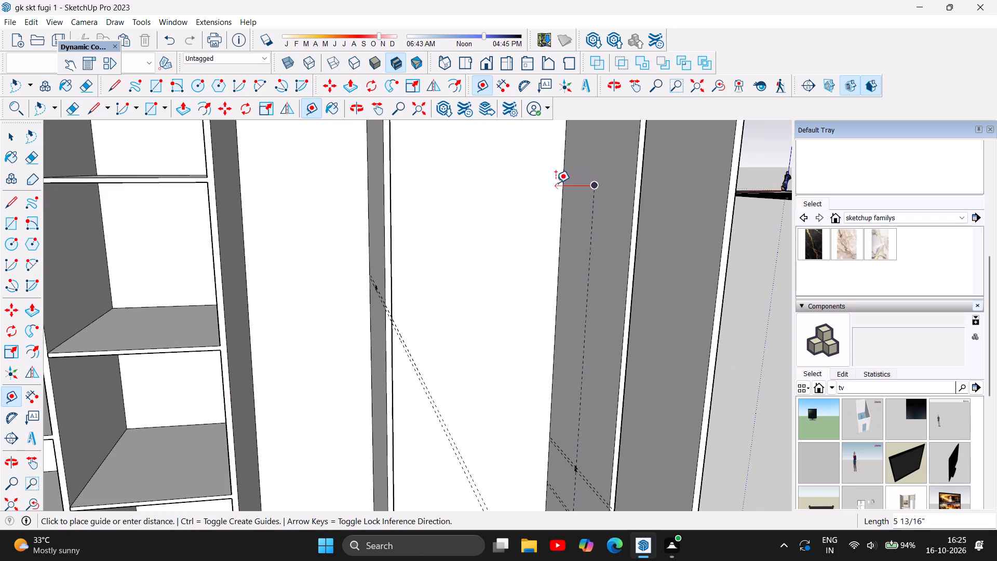
{"action": "left_click", "coordinate": [563, 181]}
Add a parallel guide line 0.5 inch above the top shelf's lower guide in the fourth bay.
{"action": "left_click", "coordinate": [592, 185]}
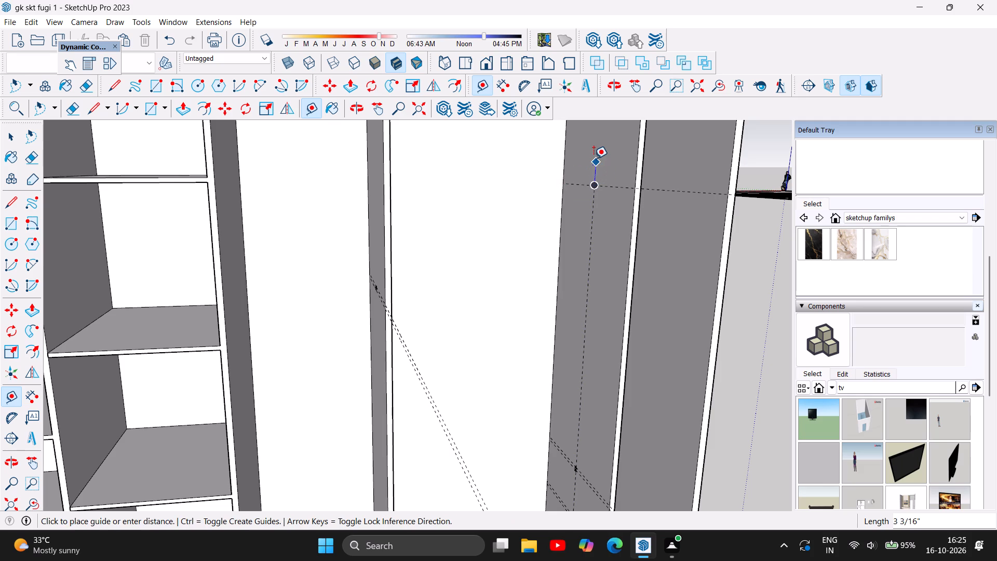
{"action": "type", "text": "0.5"}
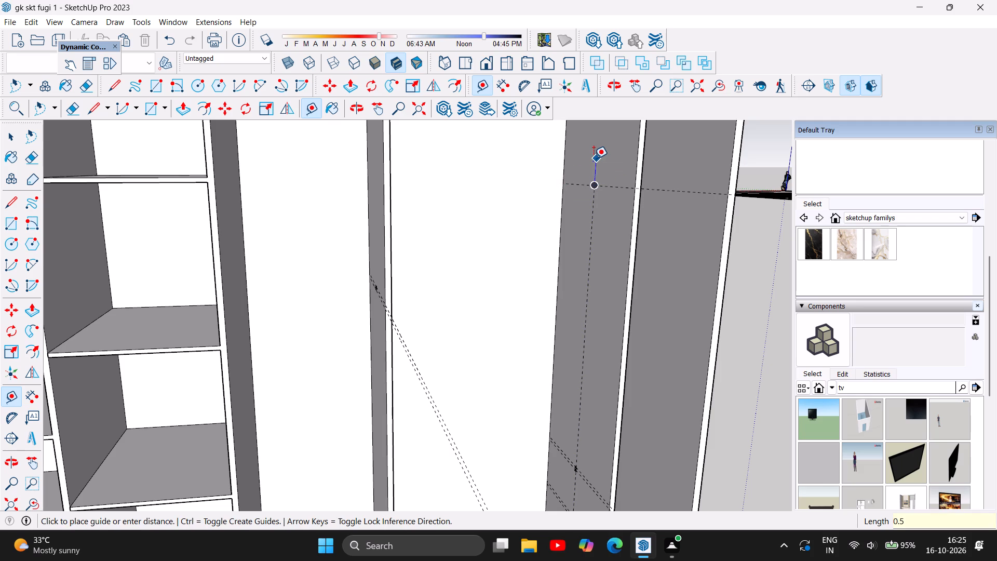
{"action": "key", "text": "Return"}
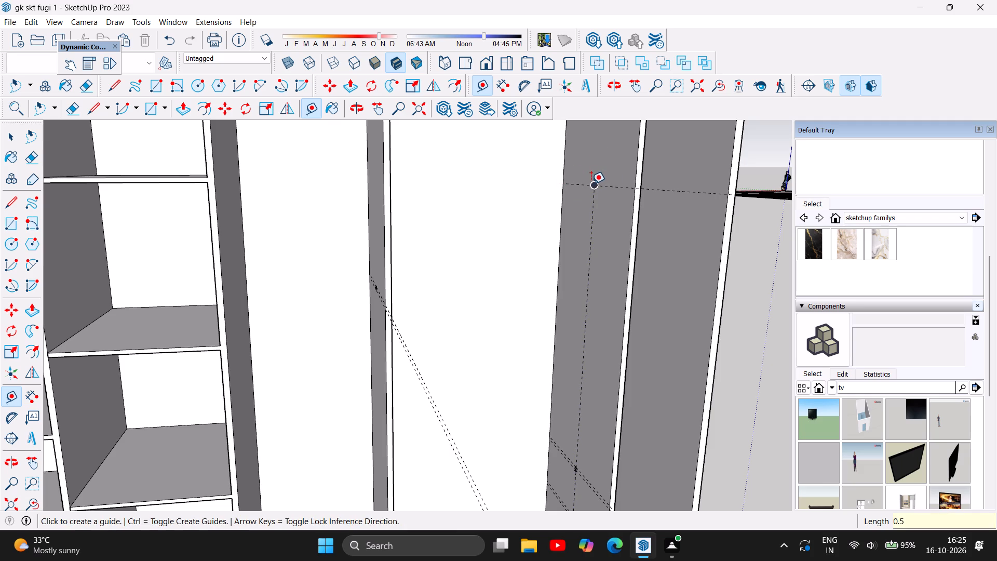
{"action": "scroll", "coordinate": [590, 181], "scroll_direction": "up", "scroll_amount": 5}
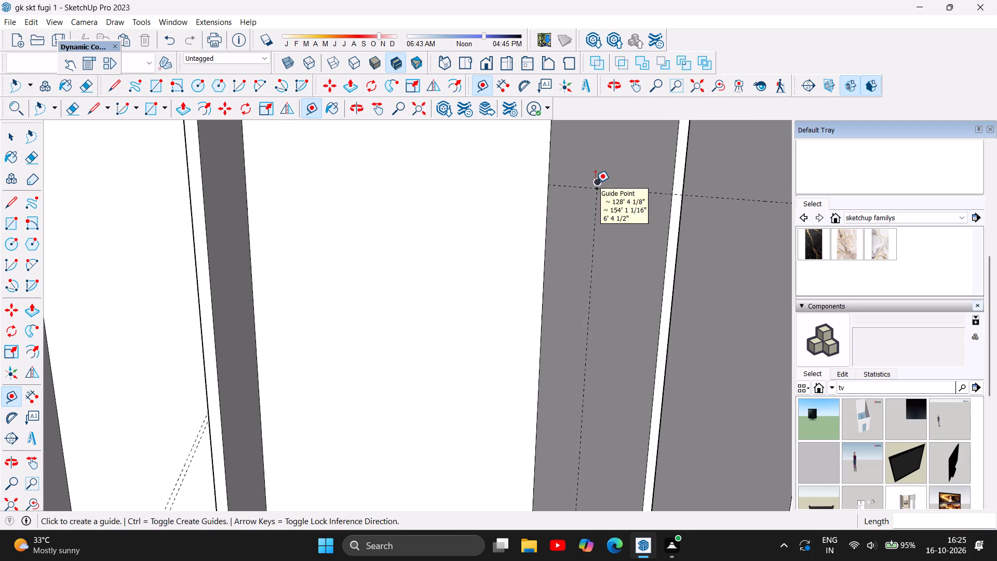
{"action": "left_click", "coordinate": [595, 183]}
{"action": "left_click", "coordinate": [545, 180]}
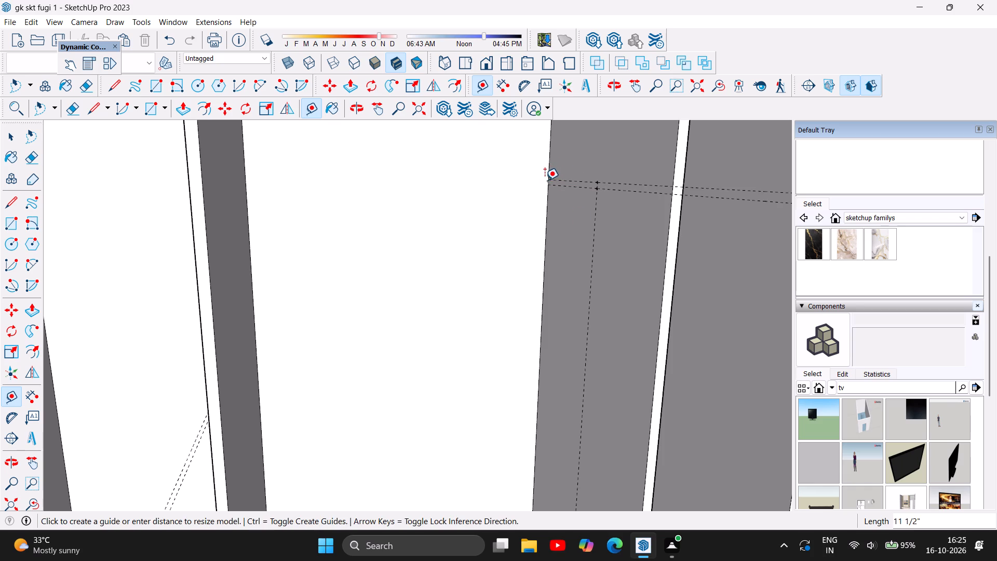
Draw a 1/2" by 1' 11" shelf-edge rectangle between the guide pair on the third bay's partition.
{"action": "scroll", "coordinate": [551, 278], "scroll_direction": "down", "scroll_amount": 11}
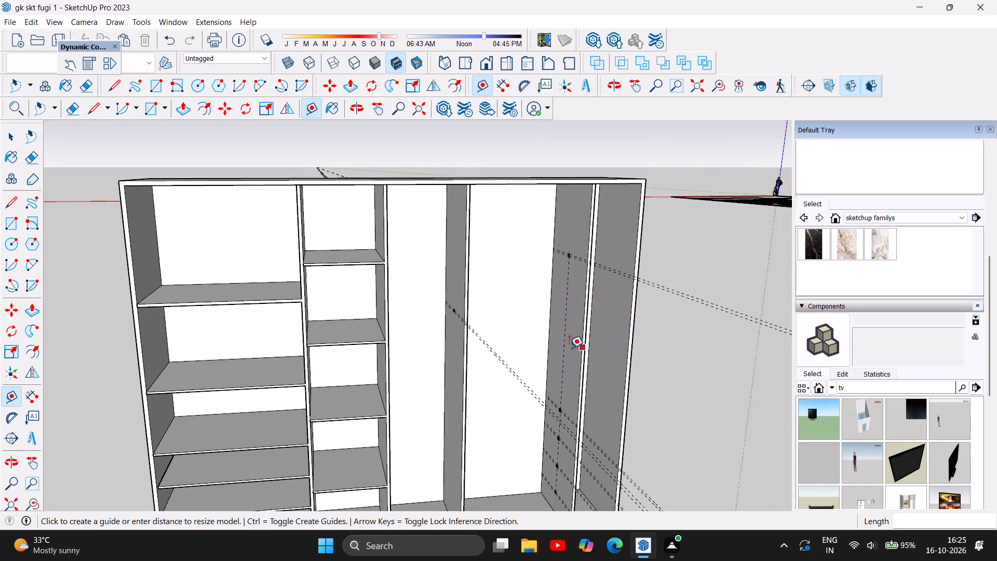
{"action": "scroll", "coordinate": [523, 277], "scroll_direction": "down", "scroll_amount": 5}
{"action": "scroll", "coordinate": [484, 434], "scroll_direction": "up", "scroll_amount": 2}
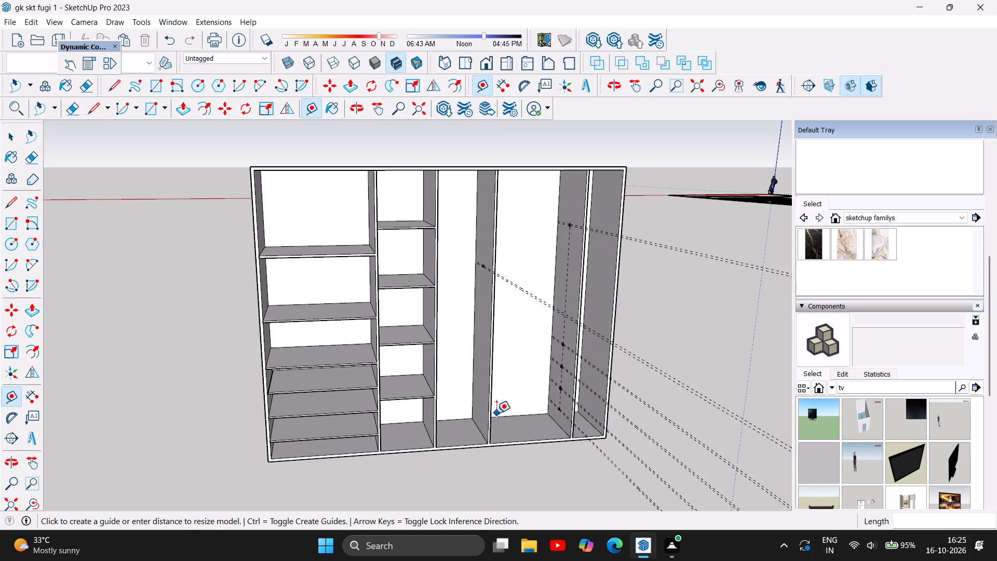
{"action": "left_click", "coordinate": [10, 225]}
{"action": "scroll", "coordinate": [493, 263], "scroll_direction": "up", "scroll_amount": 2}
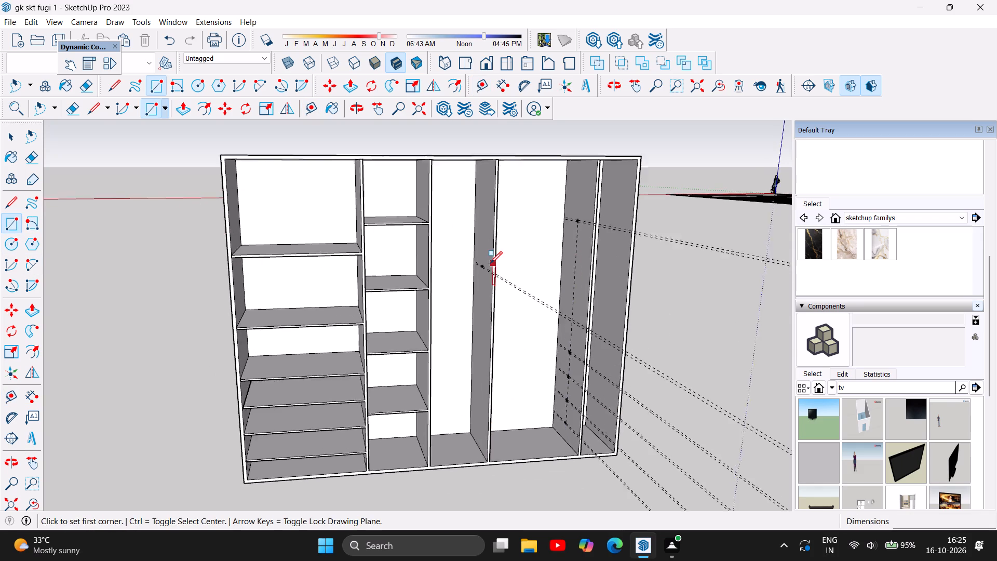
{"action": "scroll", "coordinate": [490, 263], "scroll_direction": "up", "scroll_amount": 16}
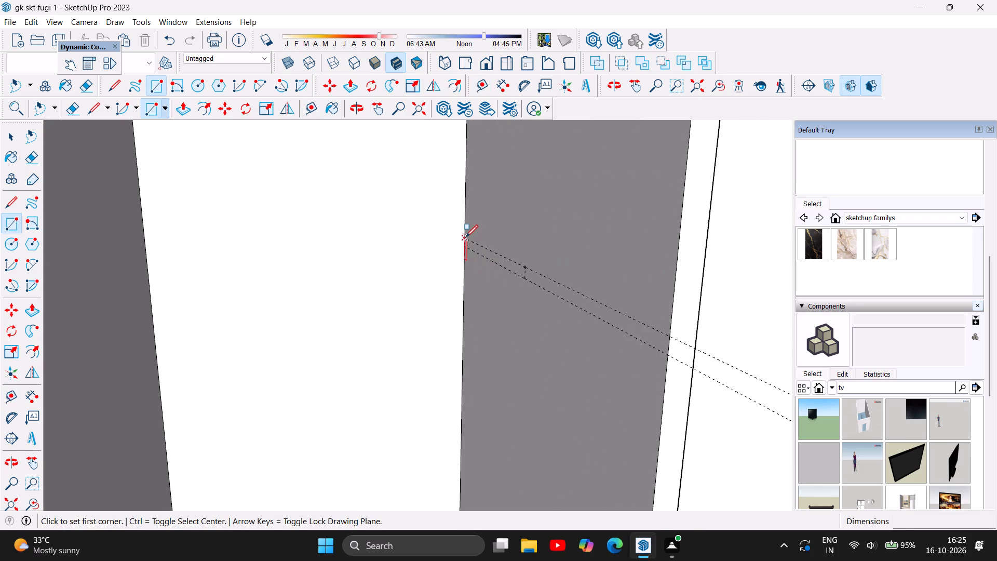
{"action": "left_click", "coordinate": [464, 237]}
{"action": "left_click", "coordinate": [464, 246]}
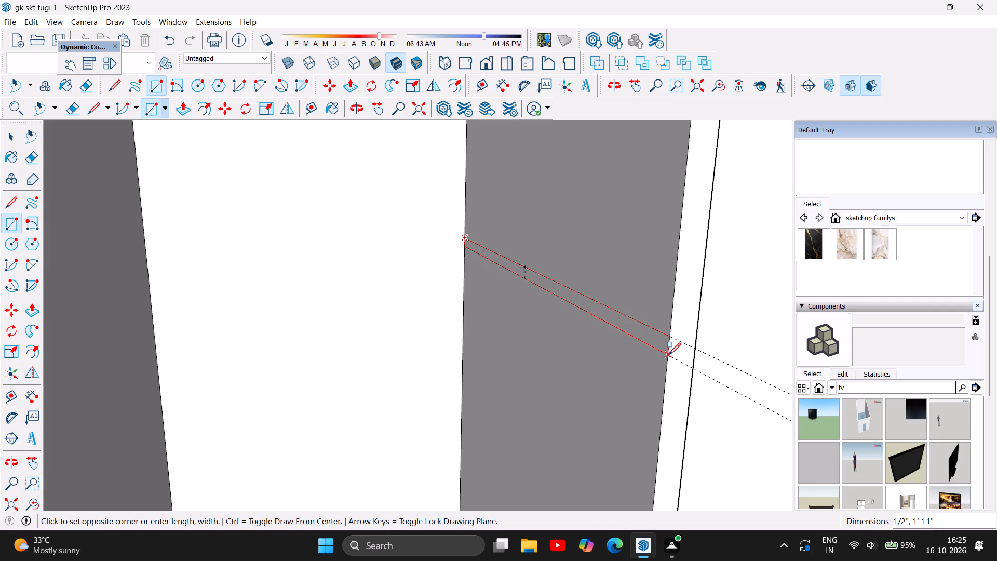
{"action": "left_click", "coordinate": [669, 356]}
Draw a 1/2" by 1' 11" rectangle between the lowest shelf's guide pair on the fourth bay's partition.
{"action": "scroll", "coordinate": [454, 370], "scroll_direction": "down", "scroll_amount": 5}
{"action": "scroll", "coordinate": [408, 315], "scroll_direction": "down", "scroll_amount": 5}
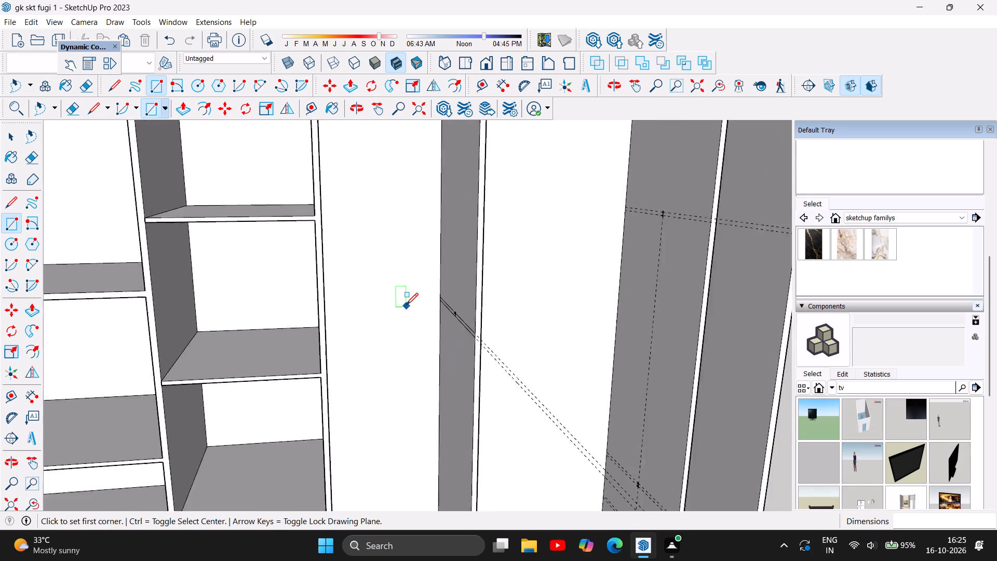
{"action": "scroll", "coordinate": [406, 305], "scroll_direction": "down", "scroll_amount": 6}
{"action": "scroll", "coordinate": [517, 262], "scroll_direction": "down", "scroll_amount": 3}
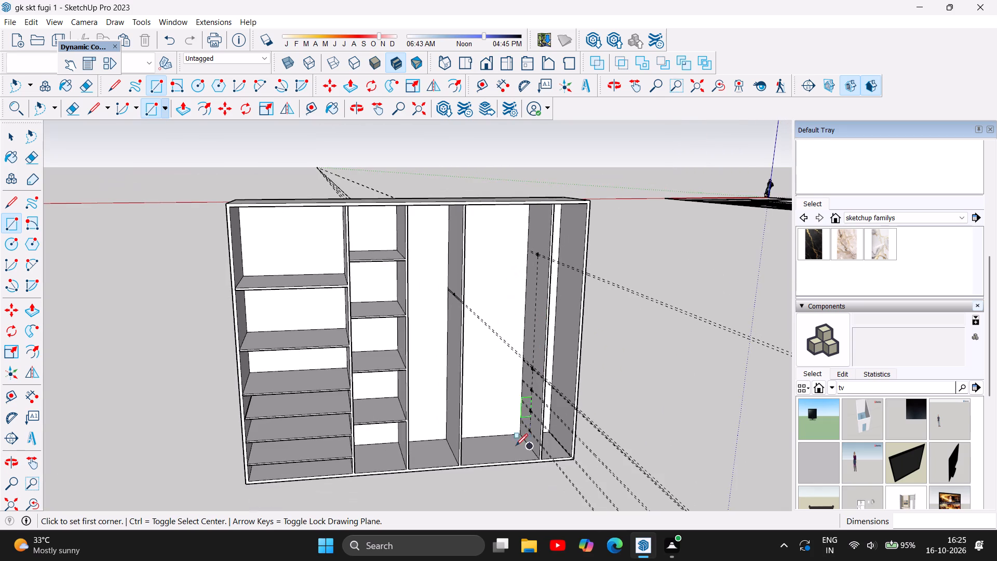
{"action": "scroll", "coordinate": [530, 478], "scroll_direction": "up", "scroll_amount": 10}
{"action": "scroll", "coordinate": [529, 426], "scroll_direction": "up", "scroll_amount": 6}
{"action": "scroll", "coordinate": [508, 376], "scroll_direction": "up", "scroll_amount": 1}
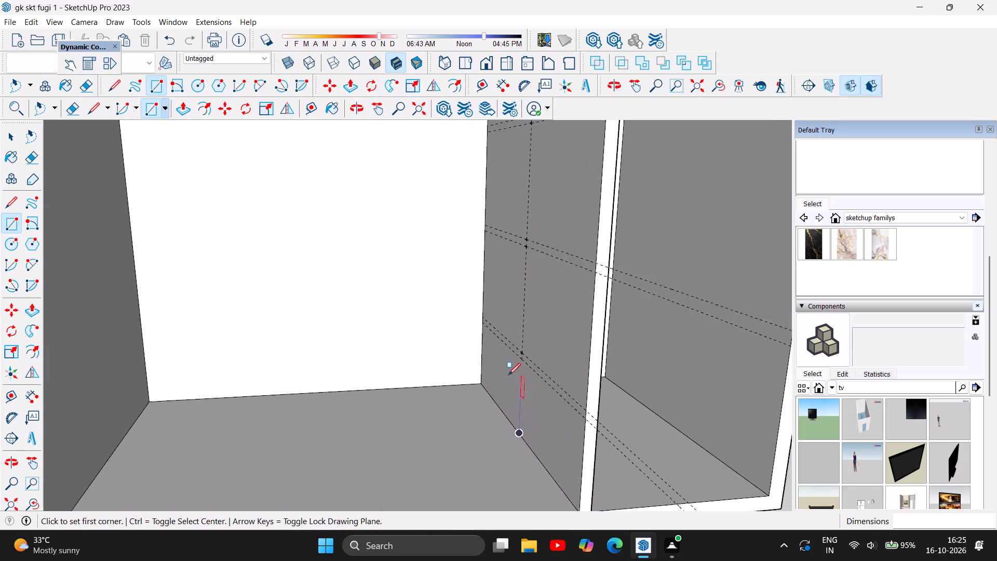
{"action": "scroll", "coordinate": [508, 375], "scroll_direction": "up", "scroll_amount": 1}
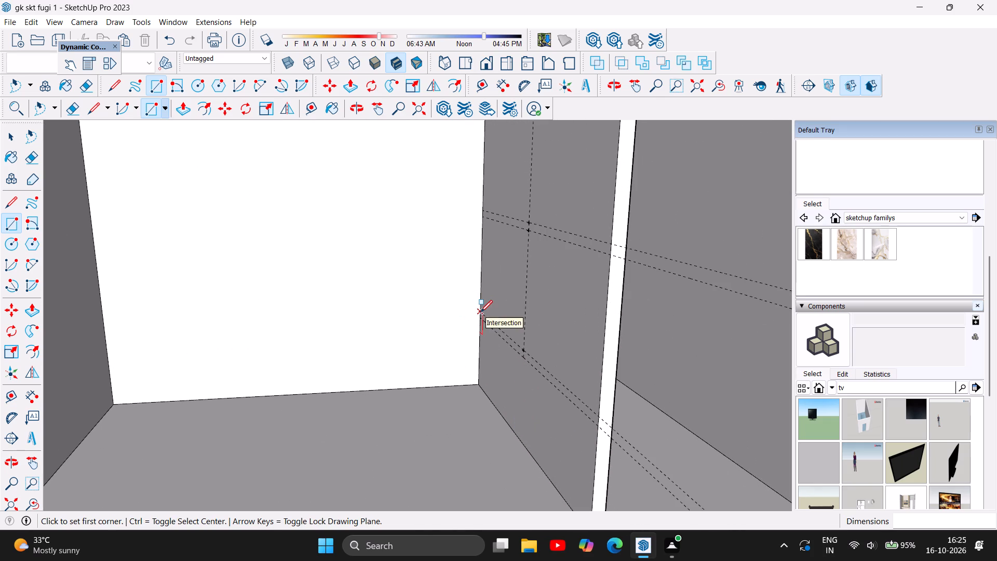
{"action": "left_click", "coordinate": [480, 312]}
{"action": "left_click", "coordinate": [479, 320]}
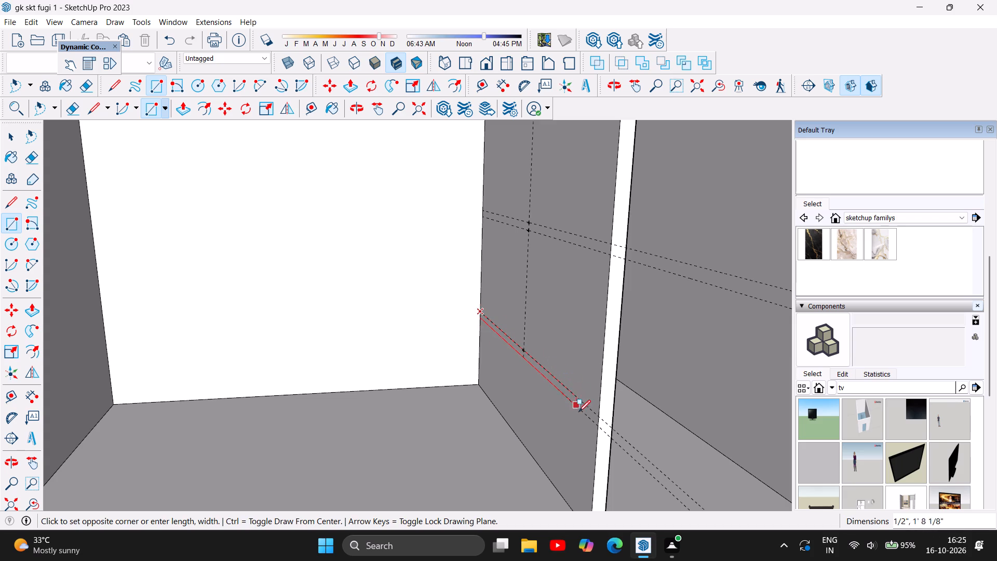
{"action": "left_click", "coordinate": [600, 431]}
Draw a 1/2" by 1' 11" rectangle between the second shelf's guide pair on the fourth bay's partition.
{"action": "left_click", "coordinate": [482, 210]}
{"action": "left_click", "coordinate": [483, 216]}
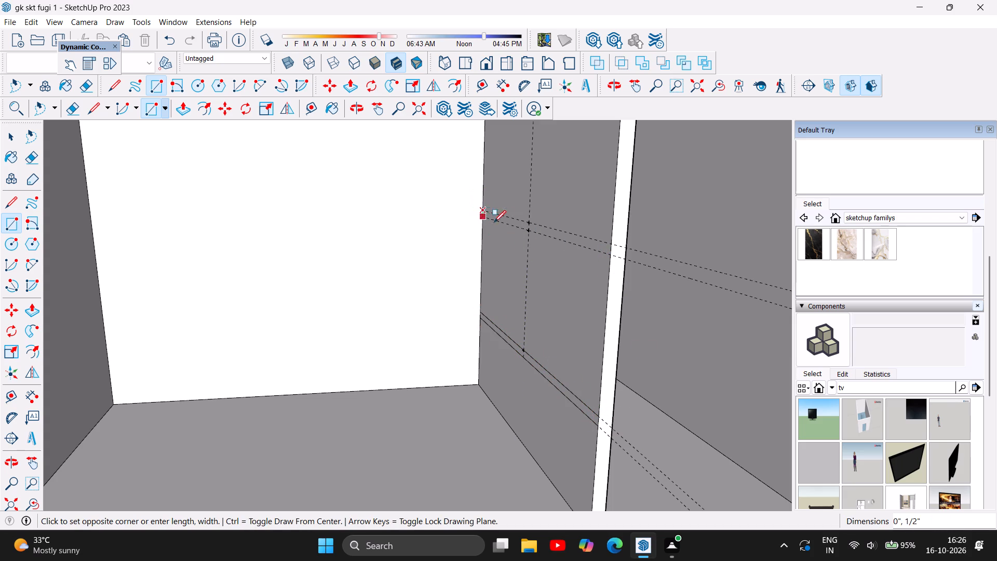
{"action": "left_click", "coordinate": [612, 256]}
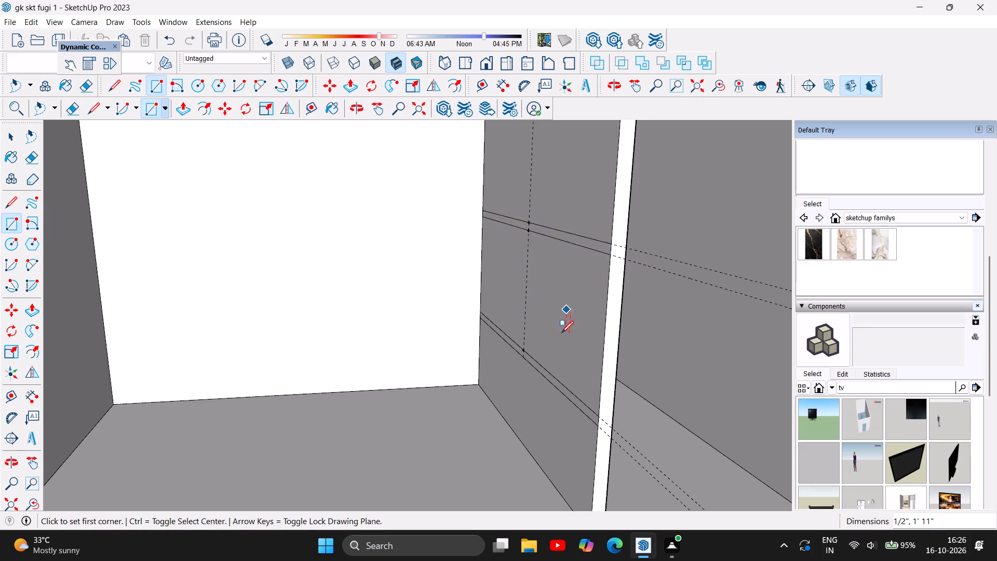
Draw a 1/2" by 1' 11" rectangle between the third shelf's guide pair on the fourth bay's partition.
{"action": "scroll", "coordinate": [533, 400], "scroll_direction": "down", "scroll_amount": 9}
{"action": "scroll", "coordinate": [527, 254], "scroll_direction": "up", "scroll_amount": 8}
{"action": "left_click", "coordinate": [500, 271]}
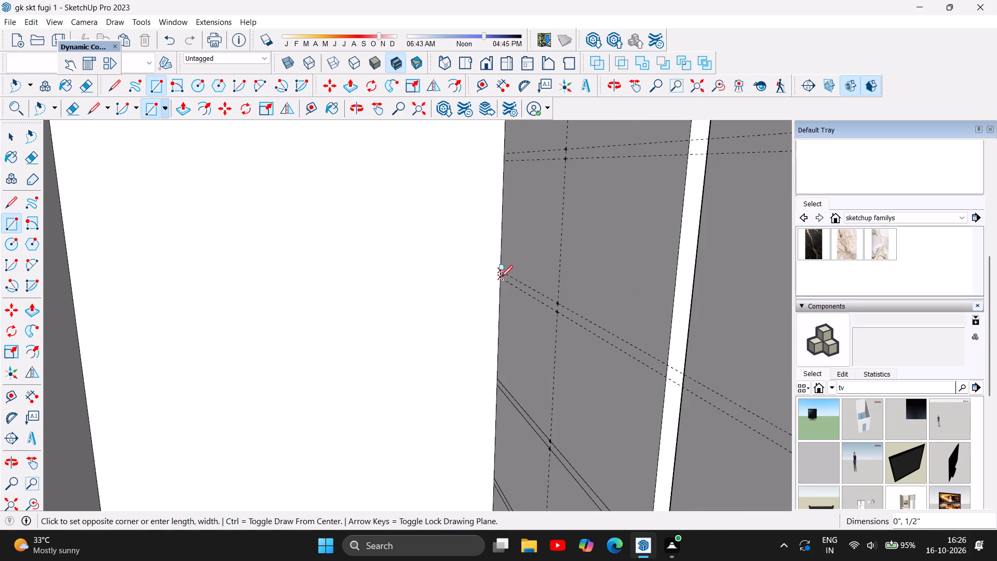
{"action": "left_click", "coordinate": [498, 277]}
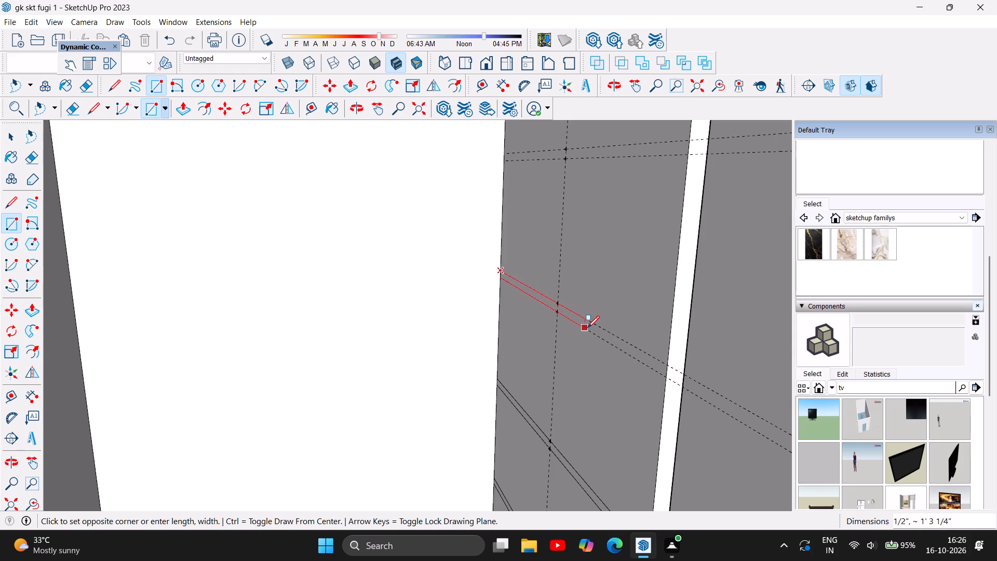
{"action": "left_click", "coordinate": [669, 377]}
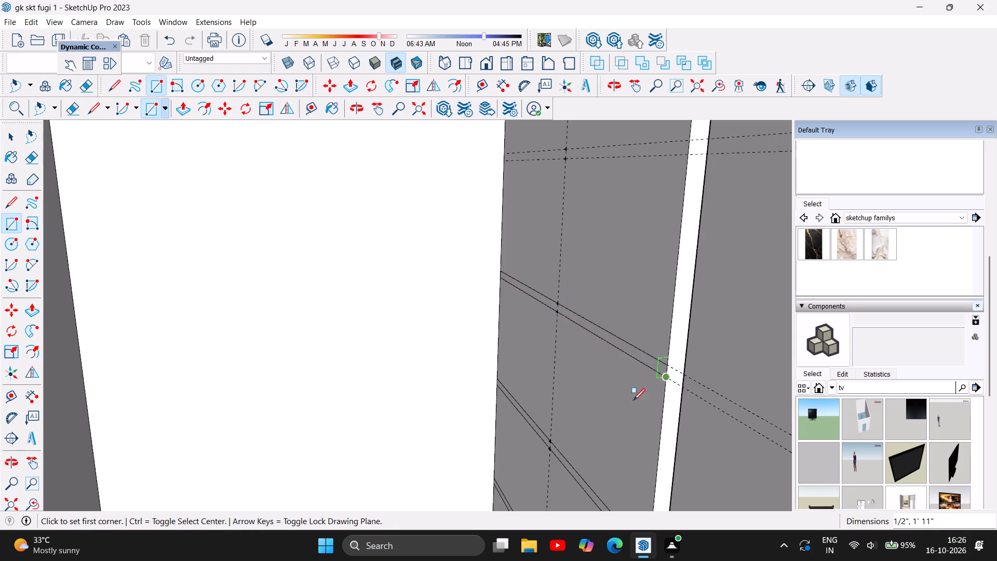
Draw a 1/2" high rectangle across the full partition depth between the fourth shelf's guide pair in the fourth bay.
{"action": "scroll", "coordinate": [576, 424], "scroll_direction": "down", "scroll_amount": 8}
{"action": "scroll", "coordinate": [562, 272], "scroll_direction": "up", "scroll_amount": 5}
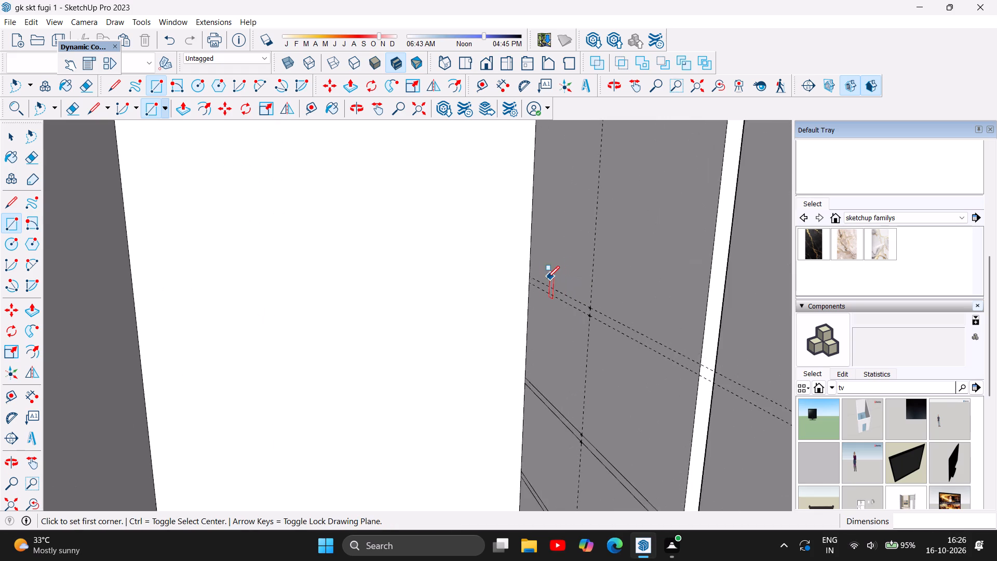
{"action": "scroll", "coordinate": [544, 277], "scroll_direction": "up", "scroll_amount": 3}
{"action": "left_click", "coordinate": [526, 275]}
{"action": "left_click", "coordinate": [523, 284]}
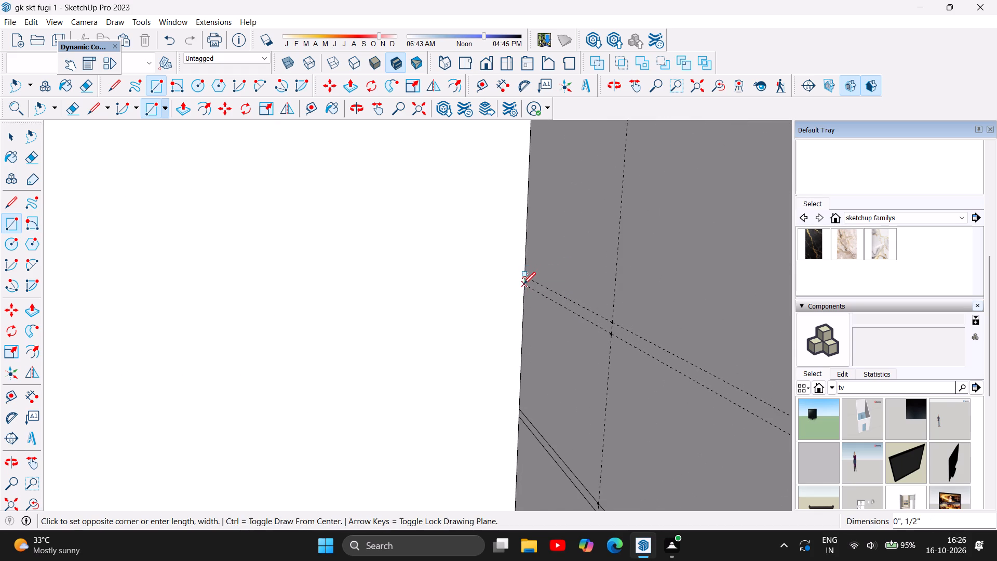
{"action": "scroll", "coordinate": [543, 298], "scroll_direction": "down", "scroll_amount": 4}
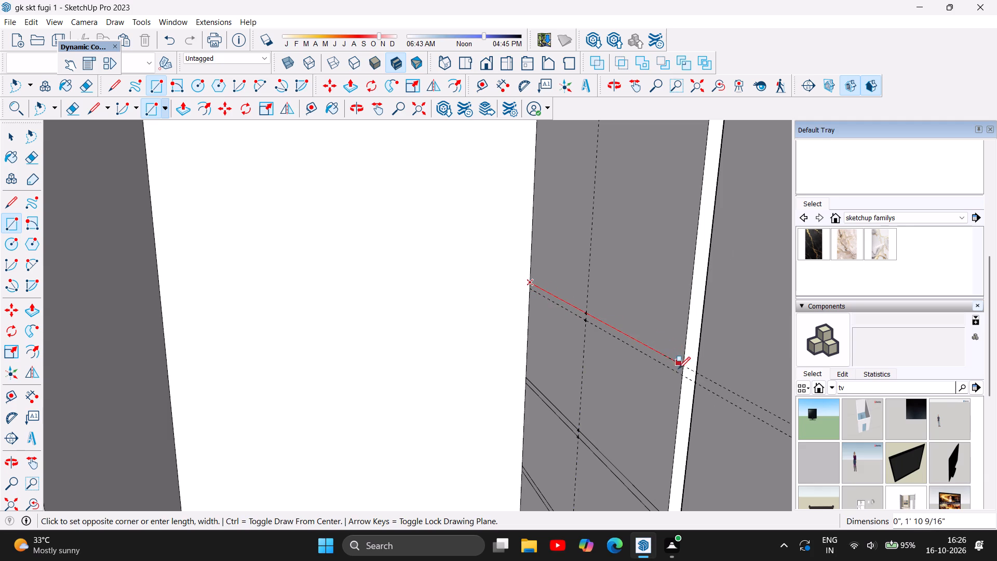
{"action": "left_click", "coordinate": [684, 378]}
Draw a 1/2" by 1' 11" rectangle between the topmost shelf's guide pair on the fourth bay's partition.
{"action": "scroll", "coordinate": [584, 438], "scroll_direction": "down", "scroll_amount": 6}
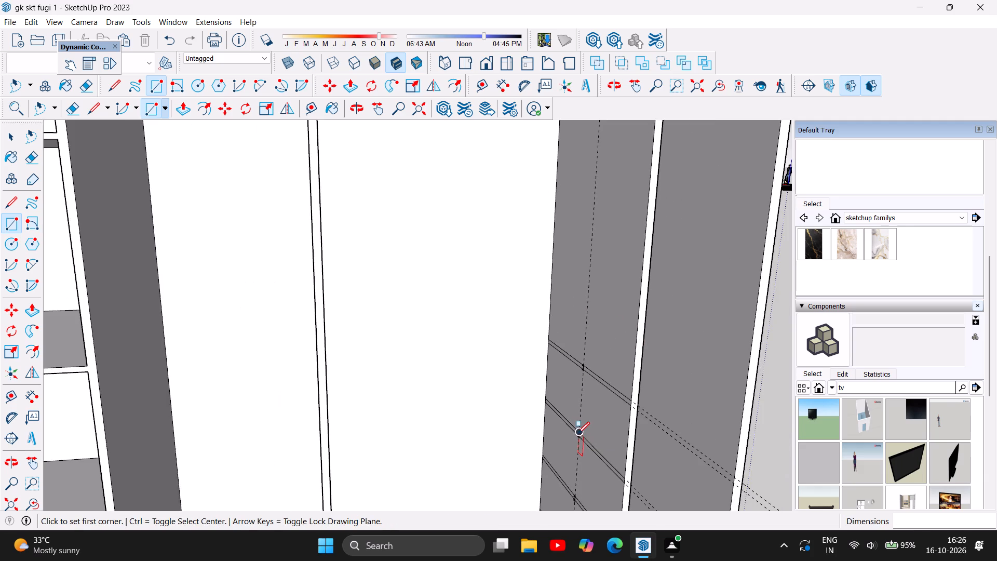
{"action": "scroll", "coordinate": [577, 434], "scroll_direction": "down", "scroll_amount": 9}
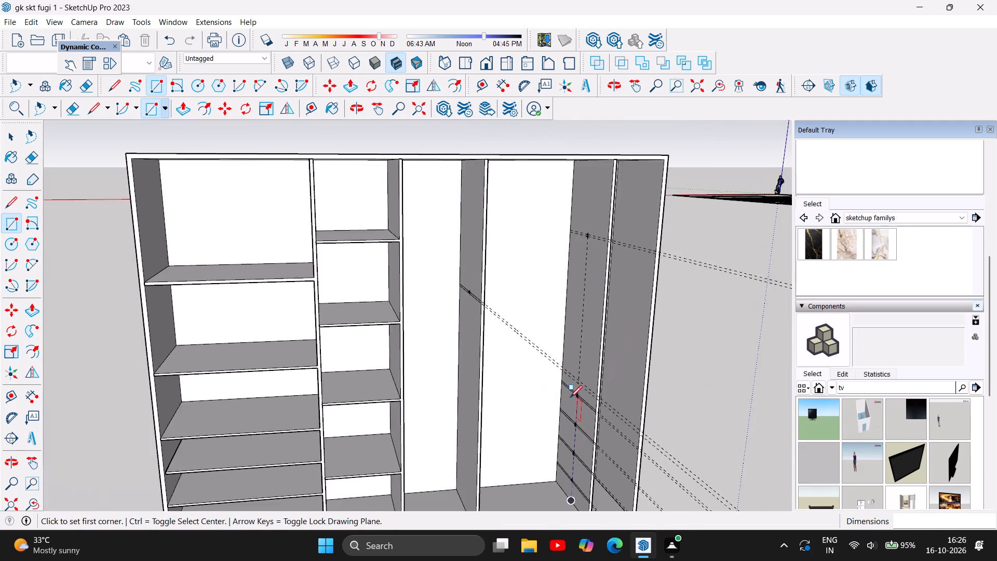
{"action": "scroll", "coordinate": [570, 397], "scroll_direction": "down", "scroll_amount": 1}
{"action": "scroll", "coordinate": [570, 324], "scroll_direction": "down", "scroll_amount": 4}
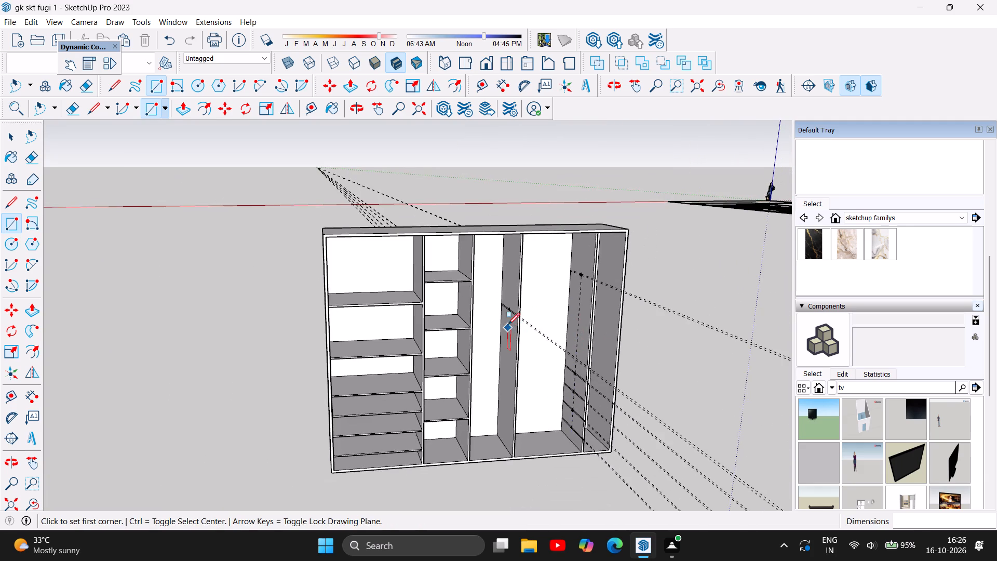
{"action": "scroll", "coordinate": [509, 323], "scroll_direction": "up", "scroll_amount": 5}
{"action": "scroll", "coordinate": [475, 370], "scroll_direction": "down", "scroll_amount": 2}
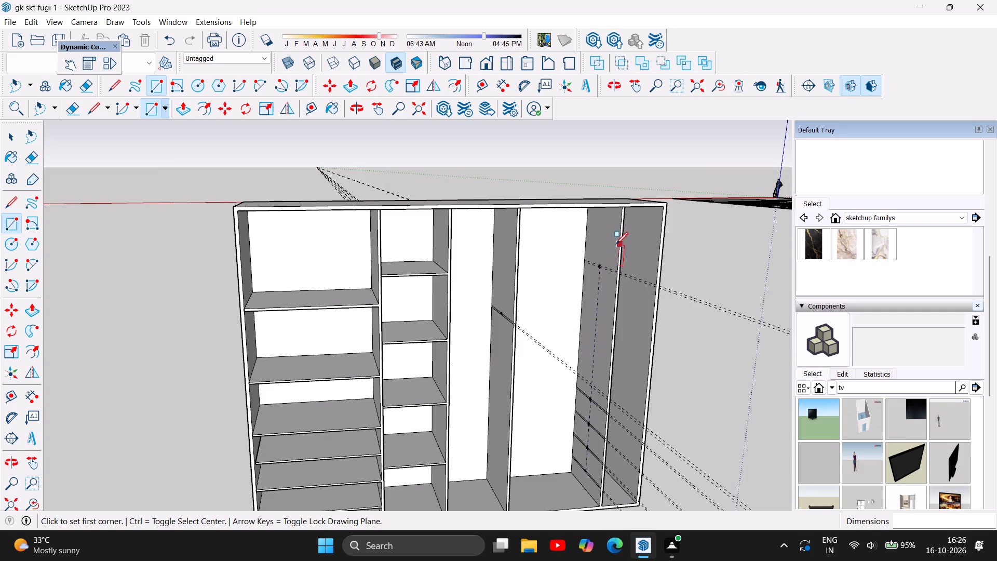
{"action": "scroll", "coordinate": [616, 244], "scroll_direction": "up", "scroll_amount": 9}
{"action": "scroll", "coordinate": [575, 275], "scroll_direction": "up", "scroll_amount": 10}
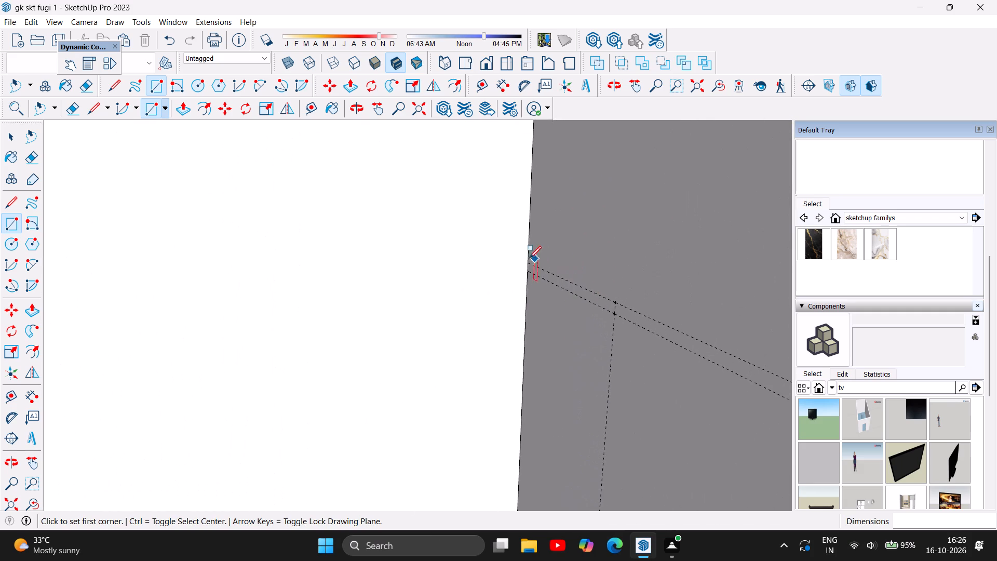
{"action": "left_click", "coordinate": [529, 262]}
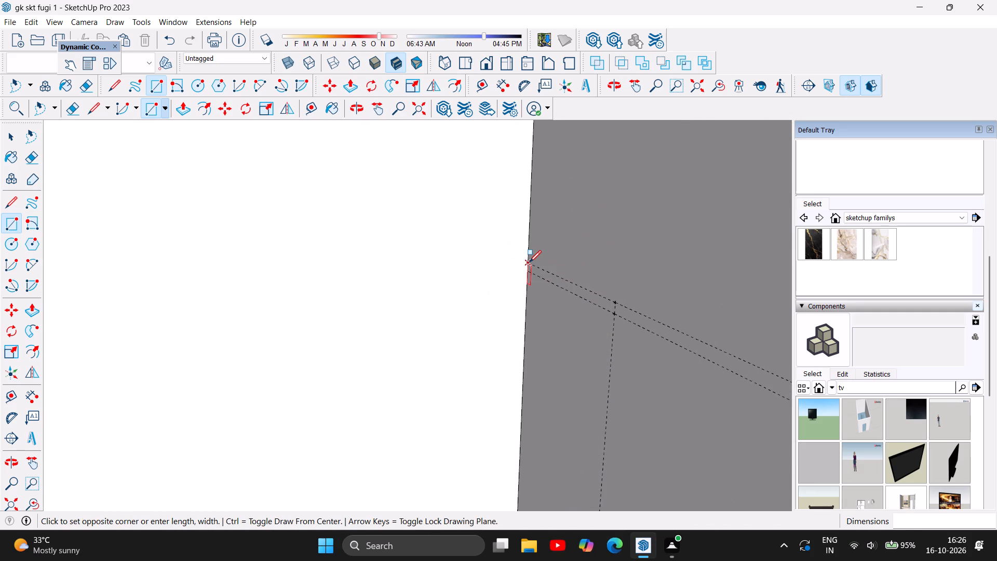
{"action": "left_click", "coordinate": [527, 271]}
{"action": "scroll", "coordinate": [569, 287], "scroll_direction": "down", "scroll_amount": 3}
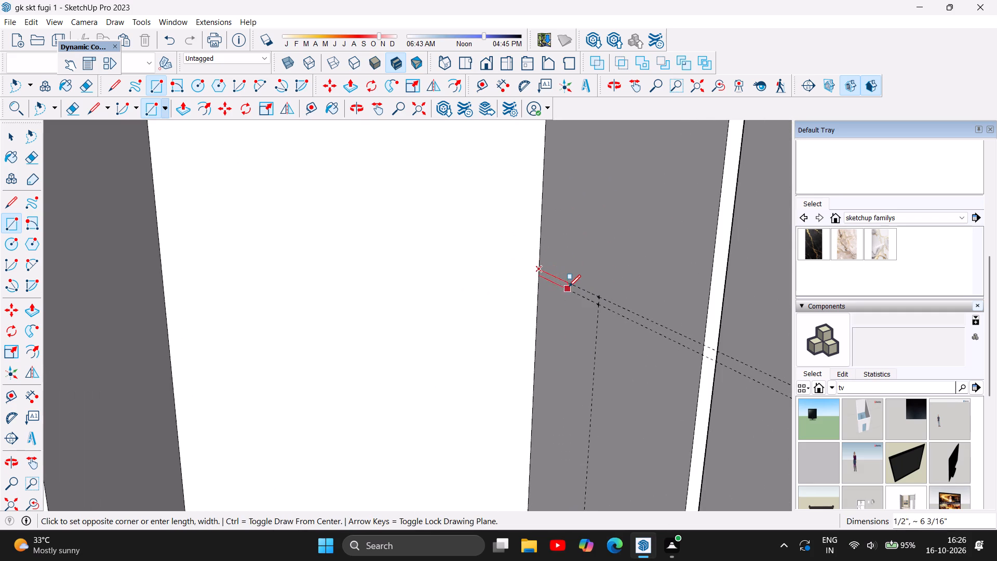
{"action": "scroll", "coordinate": [569, 287], "scroll_direction": "down", "scroll_amount": 1}
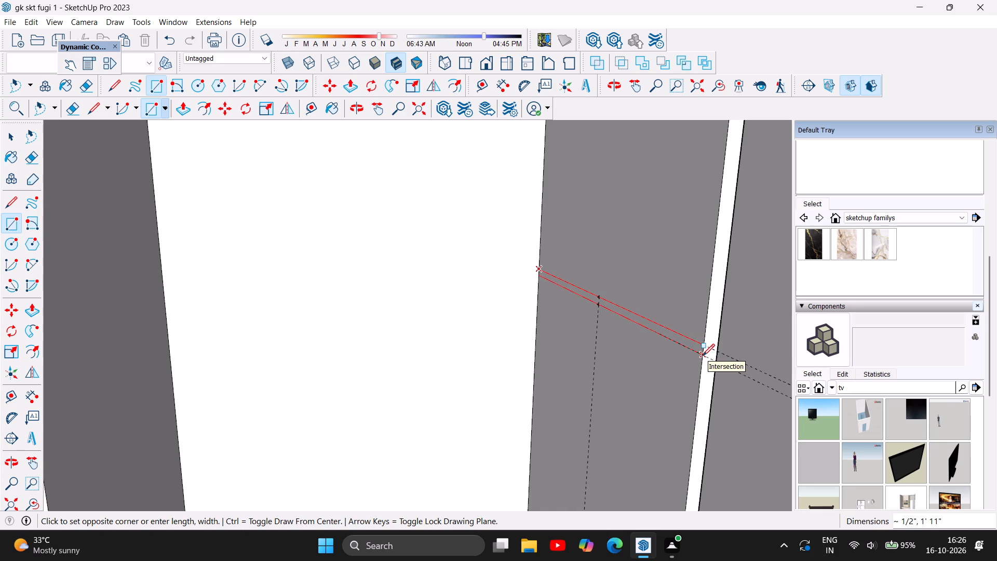
{"action": "left_click", "coordinate": [704, 358]}
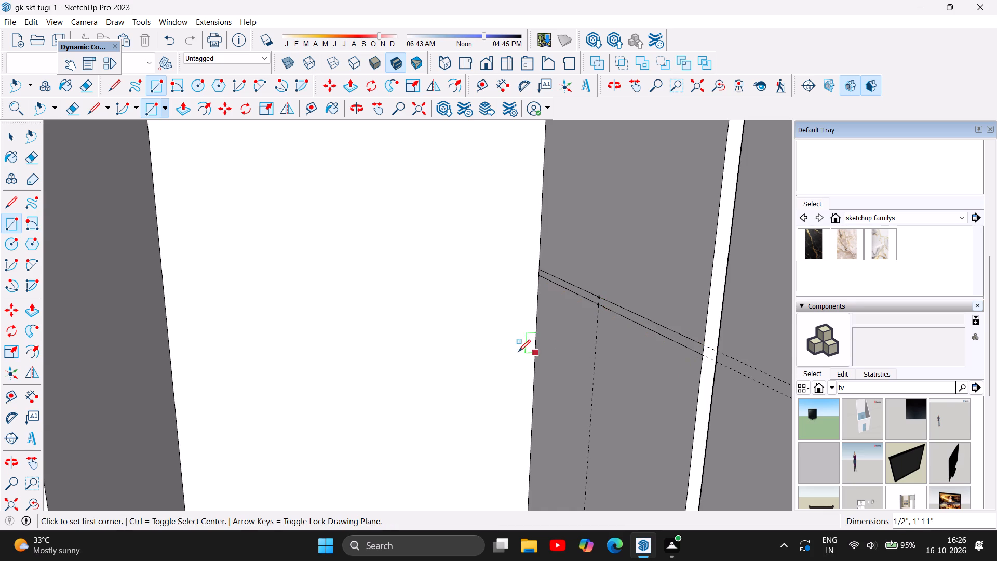
Delete all construction guides from the model.
{"action": "scroll", "coordinate": [497, 350], "scroll_direction": "down", "scroll_amount": 5}
{"action": "scroll", "coordinate": [493, 287], "scroll_direction": "down", "scroll_amount": 9}
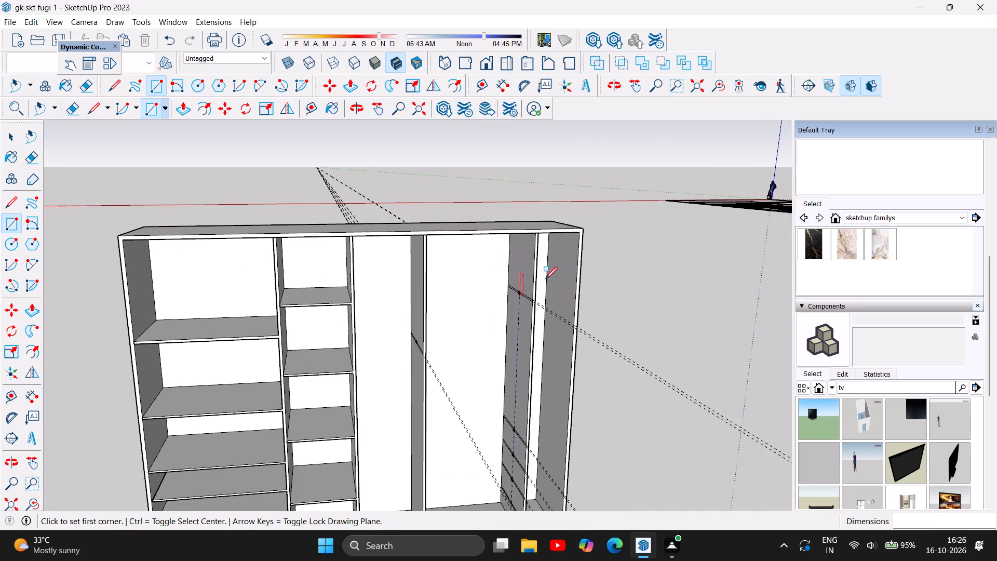
{"action": "scroll", "coordinate": [643, 323], "scroll_direction": "down", "scroll_amount": 3}
{"action": "scroll", "coordinate": [666, 383], "scroll_direction": "up", "scroll_amount": 2}
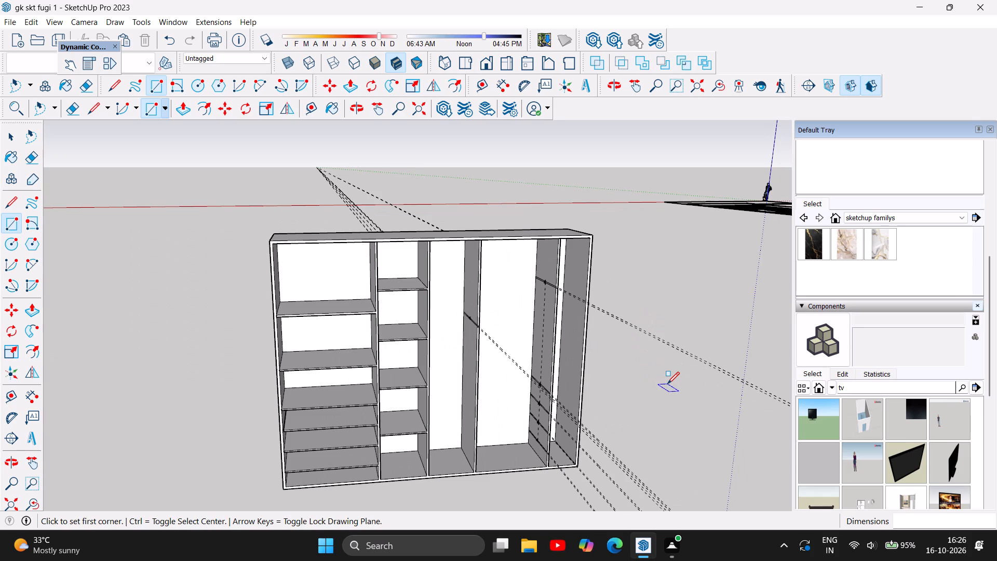
{"action": "key", "text": "Escape"}
{"action": "left_click", "coordinate": [25, 18]}
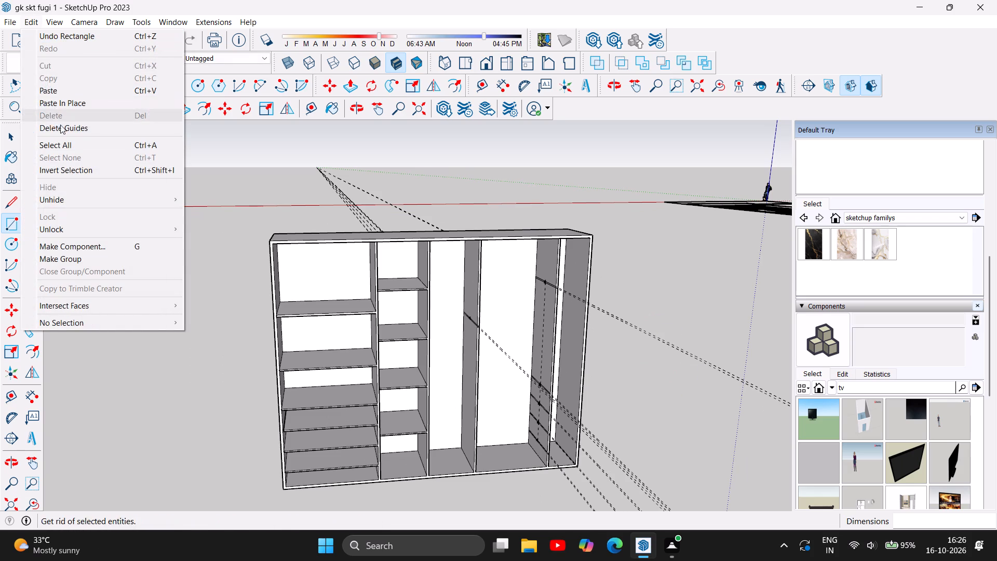
{"action": "left_click", "coordinate": [64, 129]}
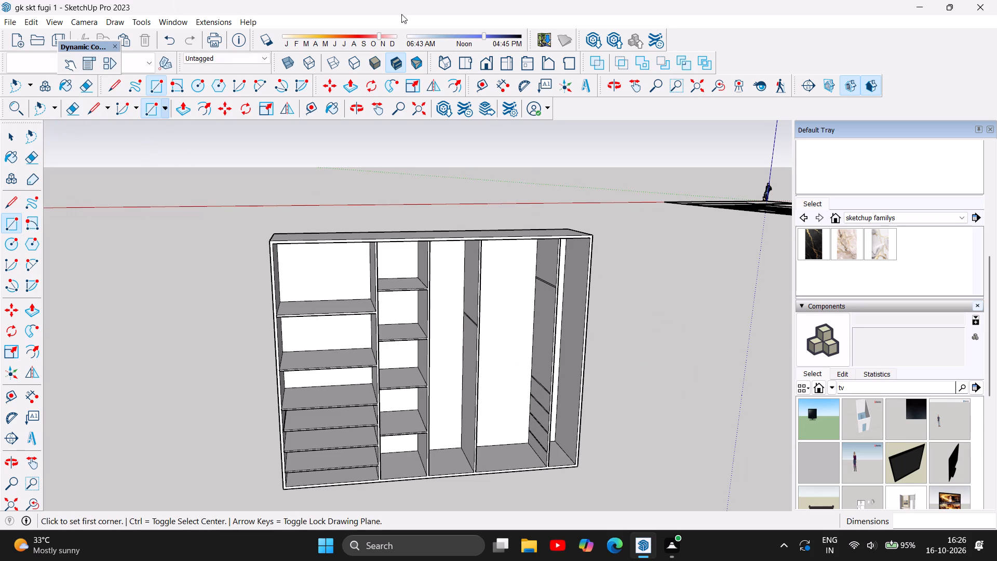
Push/Pull the third bay's shelf profile about 1' 6 5/8" across to the opposite partition.
{"action": "scroll", "coordinate": [466, 332], "scroll_direction": "up", "scroll_amount": 5}
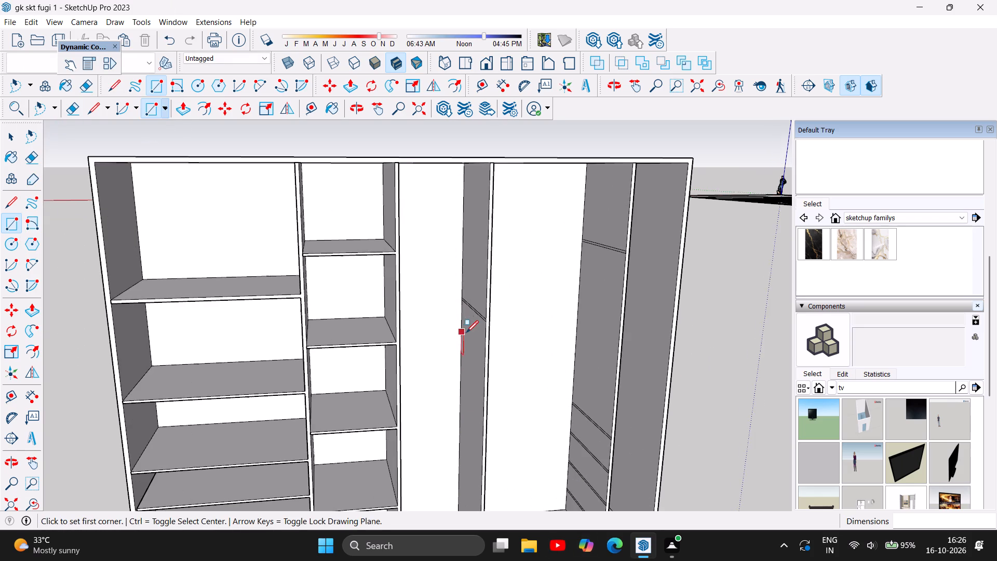
{"action": "scroll", "coordinate": [469, 318], "scroll_direction": "up", "scroll_amount": 2}
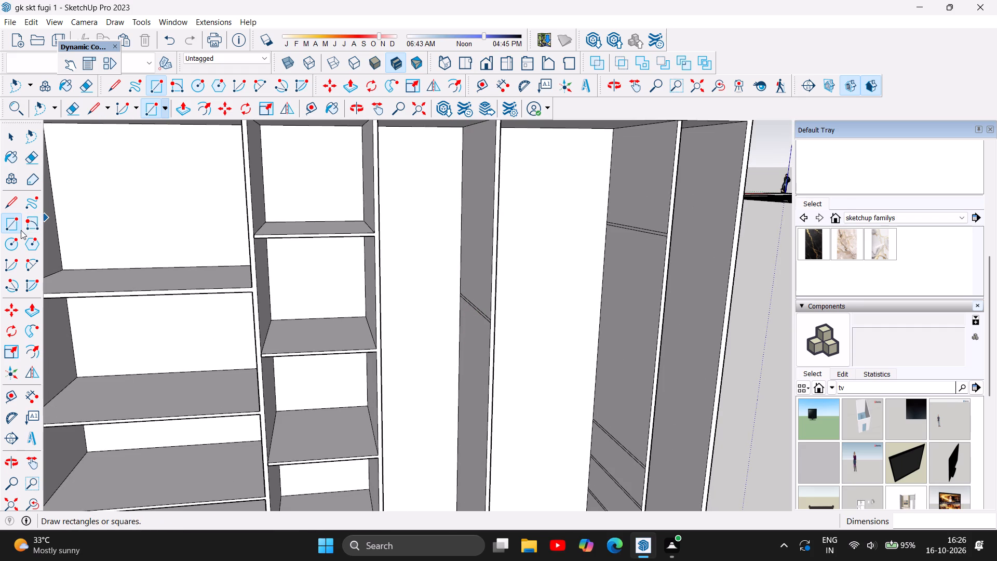
{"action": "left_click", "coordinate": [185, 110]}
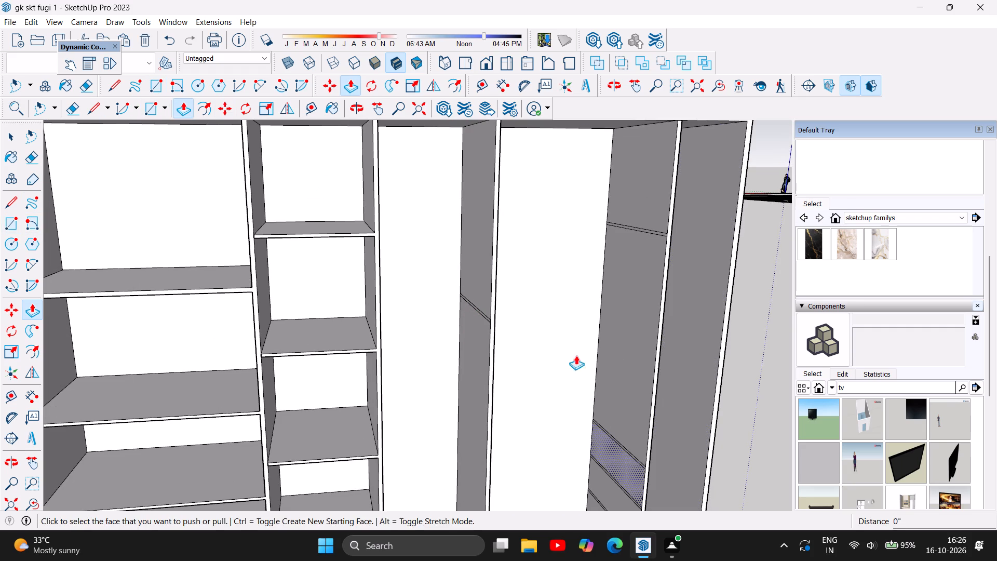
{"action": "scroll", "coordinate": [470, 311], "scroll_direction": "up", "scroll_amount": 11}
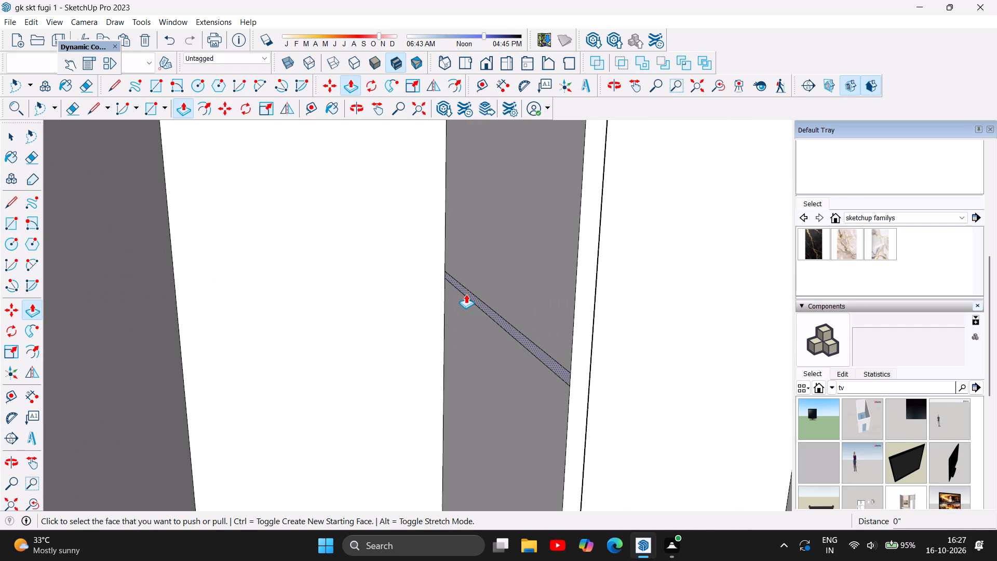
{"action": "left_click", "coordinate": [468, 293]}
{"action": "scroll", "coordinate": [428, 293], "scroll_direction": "down", "scroll_amount": 5}
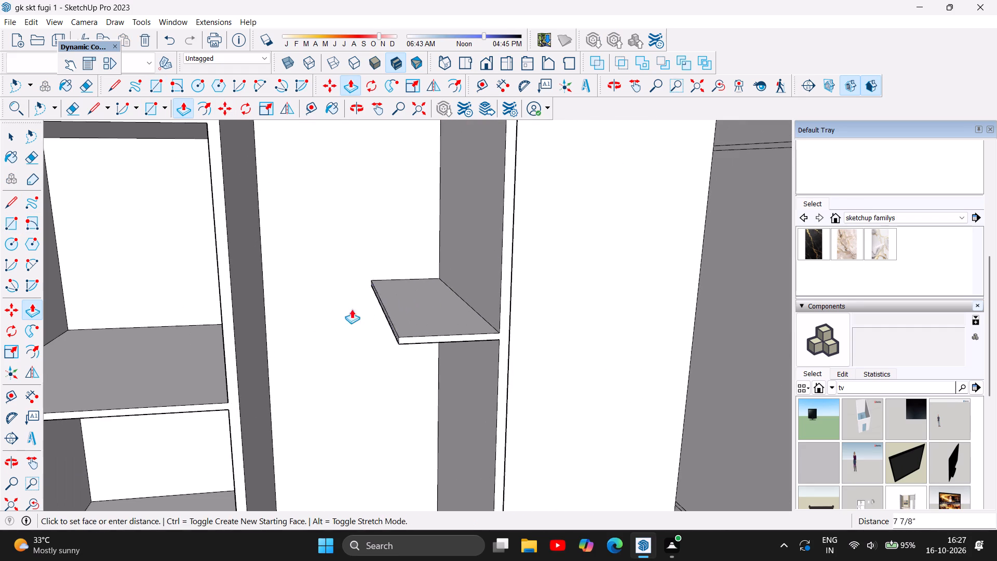
{"action": "left_click", "coordinate": [253, 312]}
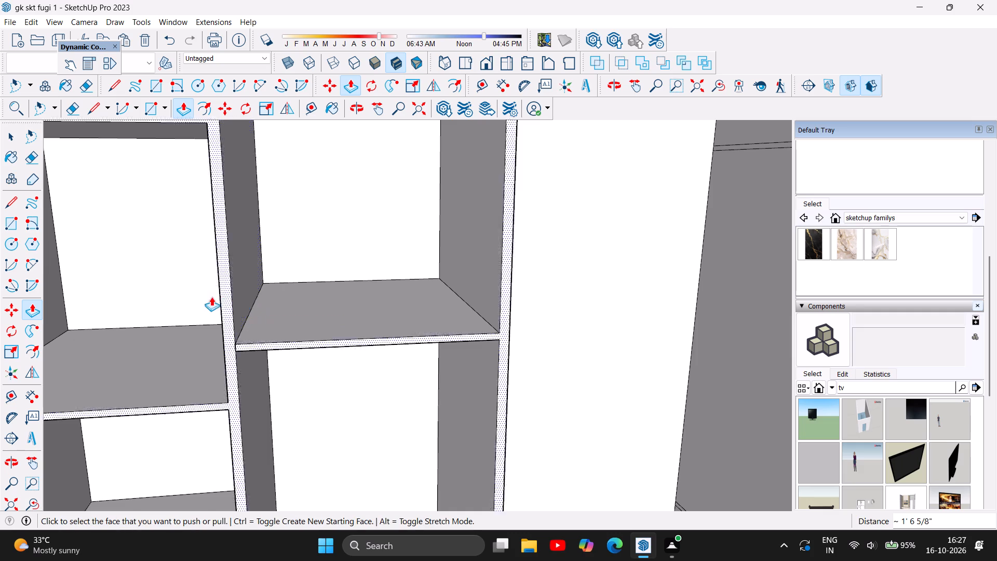
Push/Pull the lowest shelf profile in the fourth bay 2' 6" across to the opposite partition.
{"action": "scroll", "coordinate": [205, 289], "scroll_direction": "down", "scroll_amount": 9}
{"action": "scroll", "coordinate": [468, 287], "scroll_direction": "down", "scroll_amount": 5}
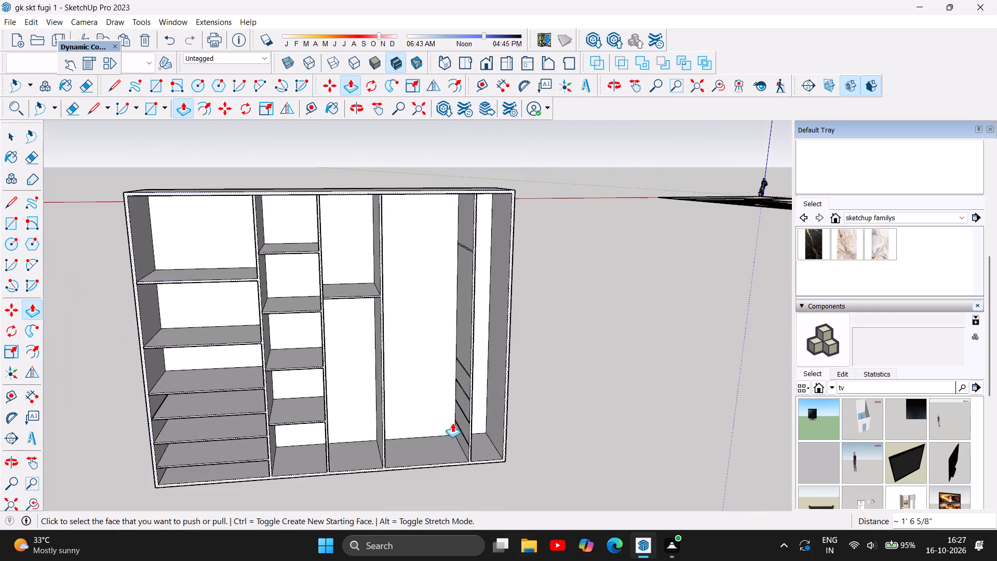
{"action": "scroll", "coordinate": [437, 443], "scroll_direction": "up", "scroll_amount": 11}
{"action": "scroll", "coordinate": [485, 459], "scroll_direction": "up", "scroll_amount": 5}
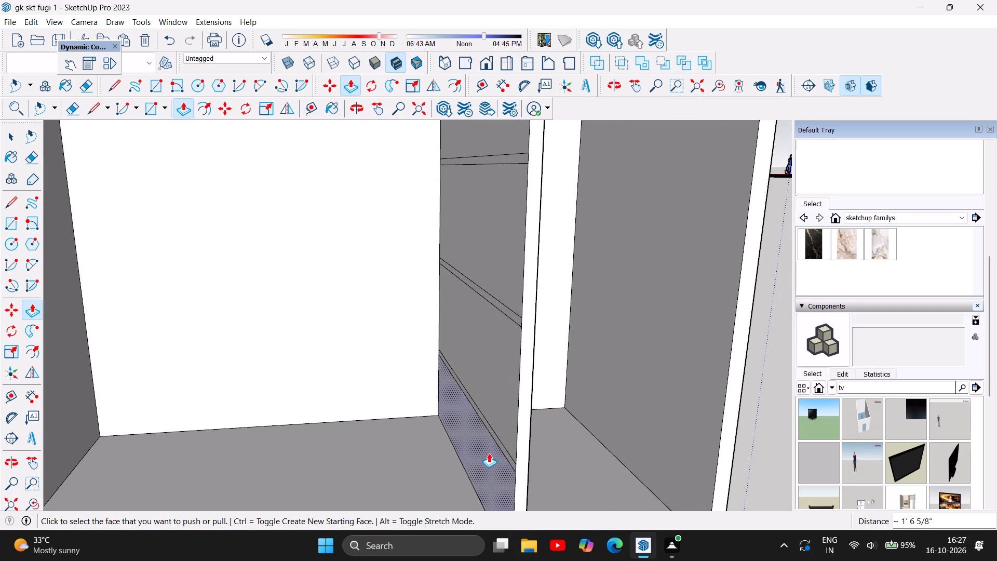
{"action": "scroll", "coordinate": [494, 448], "scroll_direction": "up", "scroll_amount": 2}
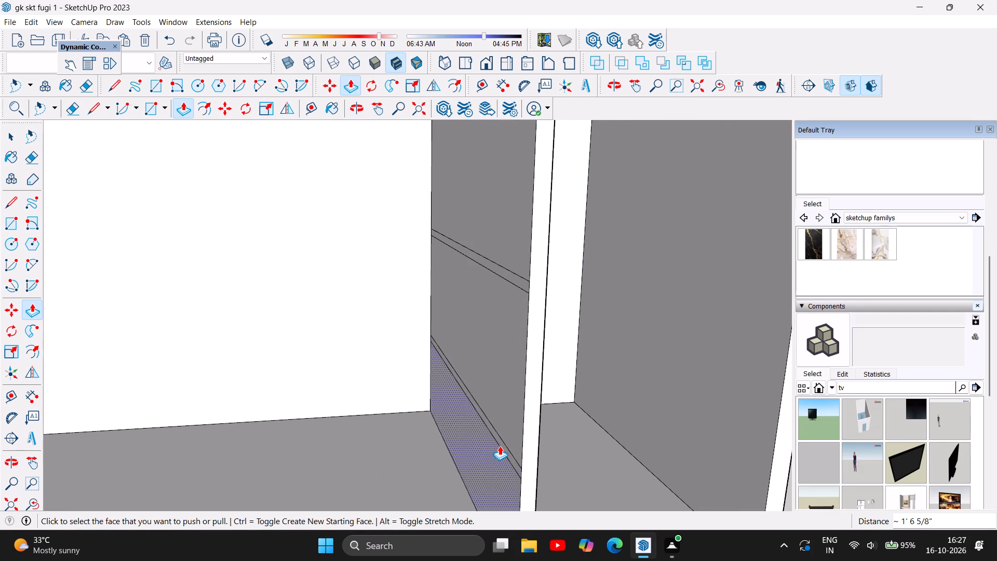
{"action": "left_click", "coordinate": [502, 445]}
{"action": "scroll", "coordinate": [440, 431], "scroll_direction": "down", "scroll_amount": 5}
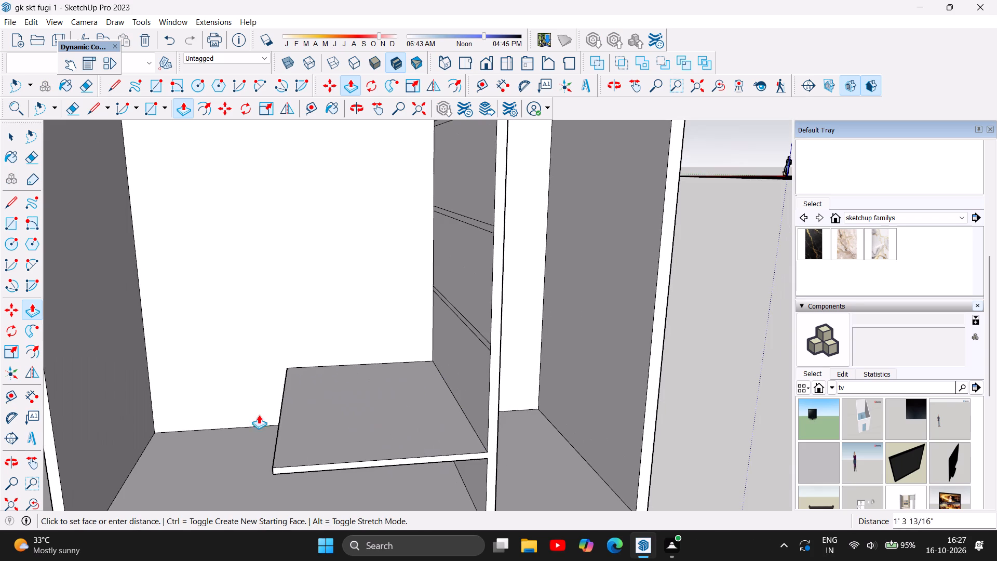
{"action": "left_click", "coordinate": [119, 398]}
Push/Pull the second-lowest shelf profile in the fourth bay 2' 6" across to the opposite partition.
{"action": "scroll", "coordinate": [366, 425], "scroll_direction": "down", "scroll_amount": 6}
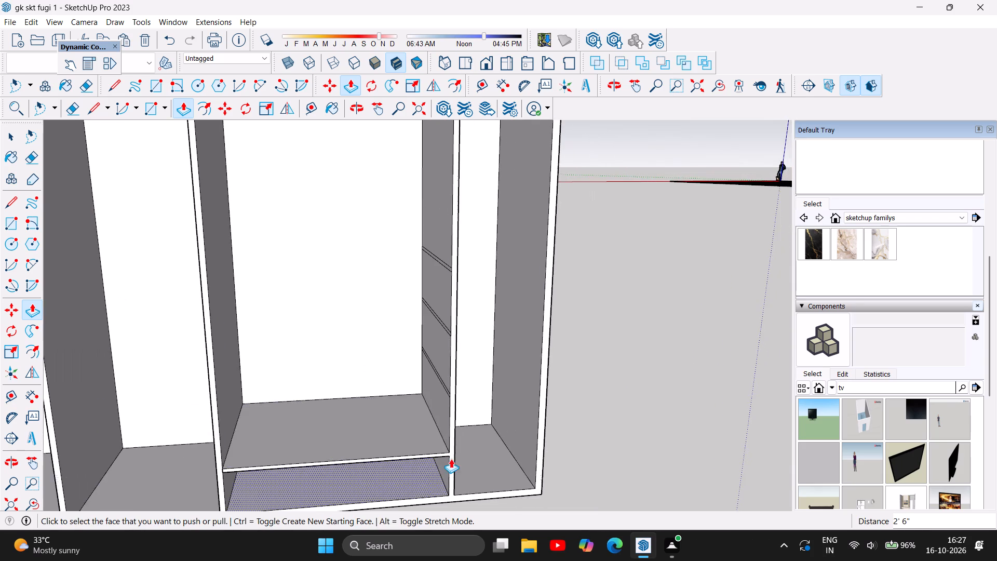
{"action": "scroll", "coordinate": [434, 376], "scroll_direction": "up", "scroll_amount": 9}
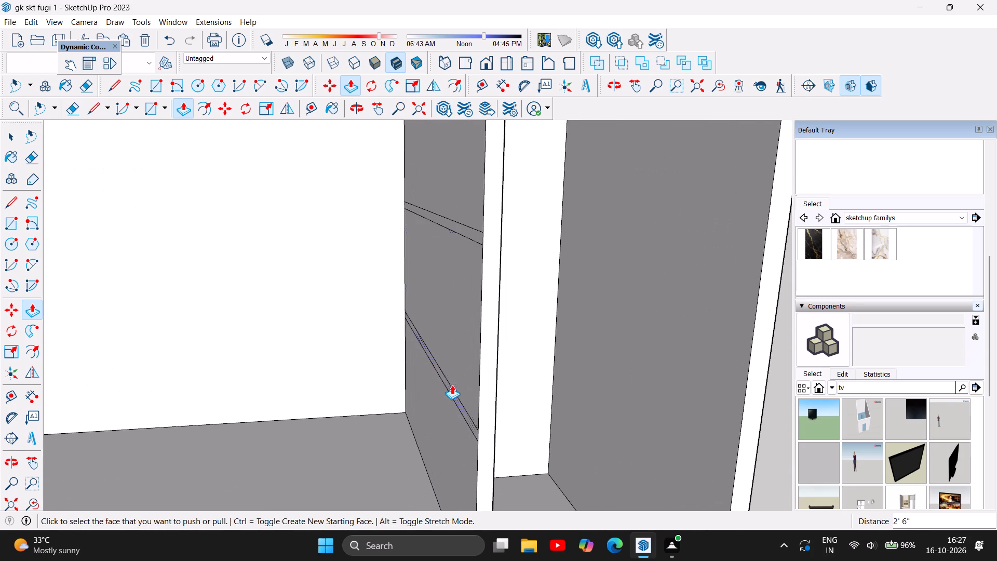
{"action": "left_click", "coordinate": [449, 389]}
{"action": "scroll", "coordinate": [408, 388], "scroll_direction": "down", "scroll_amount": 5}
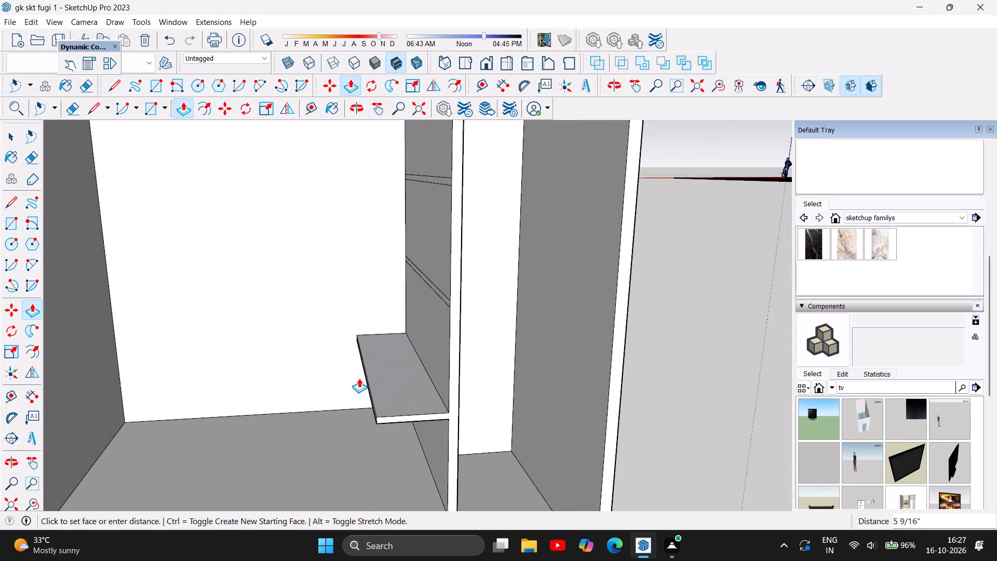
{"action": "scroll", "coordinate": [349, 378], "scroll_direction": "down", "scroll_amount": 6}
{"action": "left_click", "coordinate": [204, 369]}
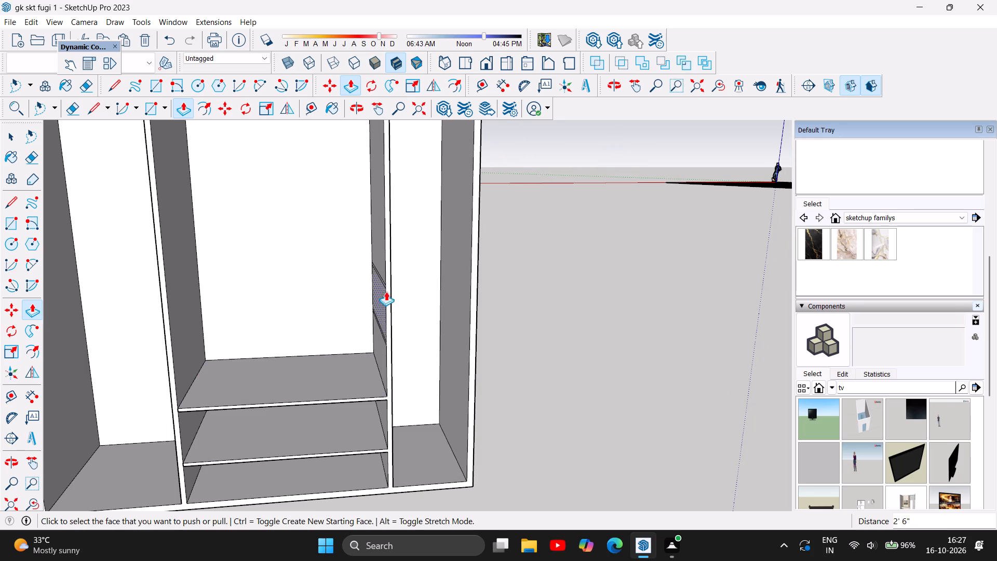
Push/Pull the third shelf profile from the bottom of the fourth bay 2' 6" to the opposite partition.
{"action": "scroll", "coordinate": [368, 324], "scroll_direction": "up", "scroll_amount": 9}
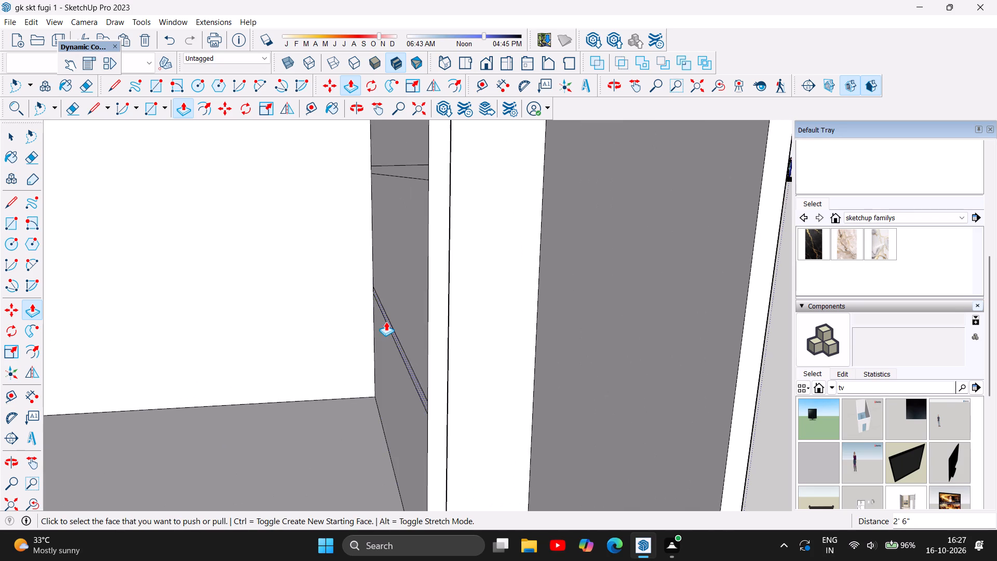
{"action": "left_click", "coordinate": [386, 322]}
{"action": "scroll", "coordinate": [321, 330], "scroll_direction": "down", "scroll_amount": 6}
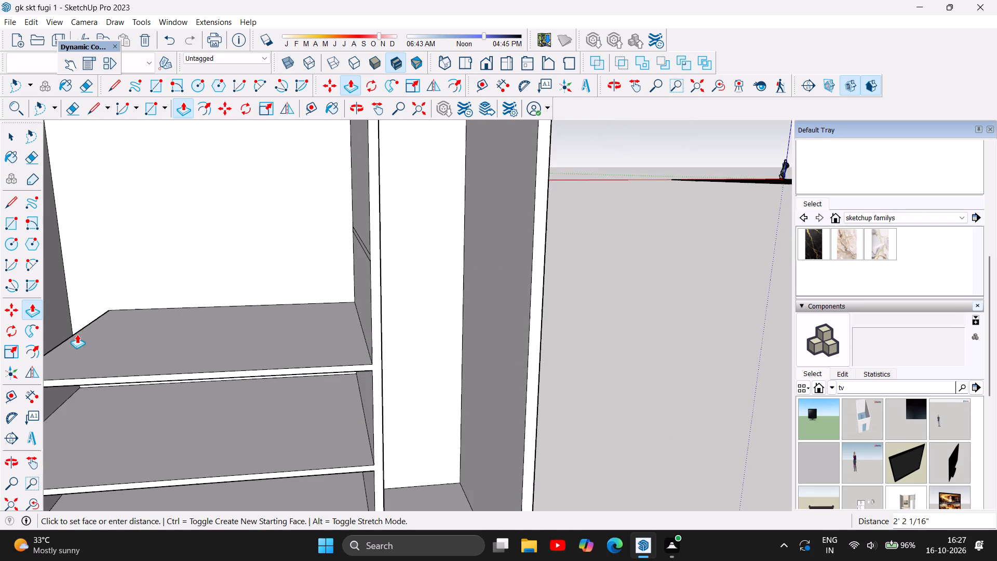
{"action": "scroll", "coordinate": [94, 330], "scroll_direction": "down", "scroll_amount": 5}
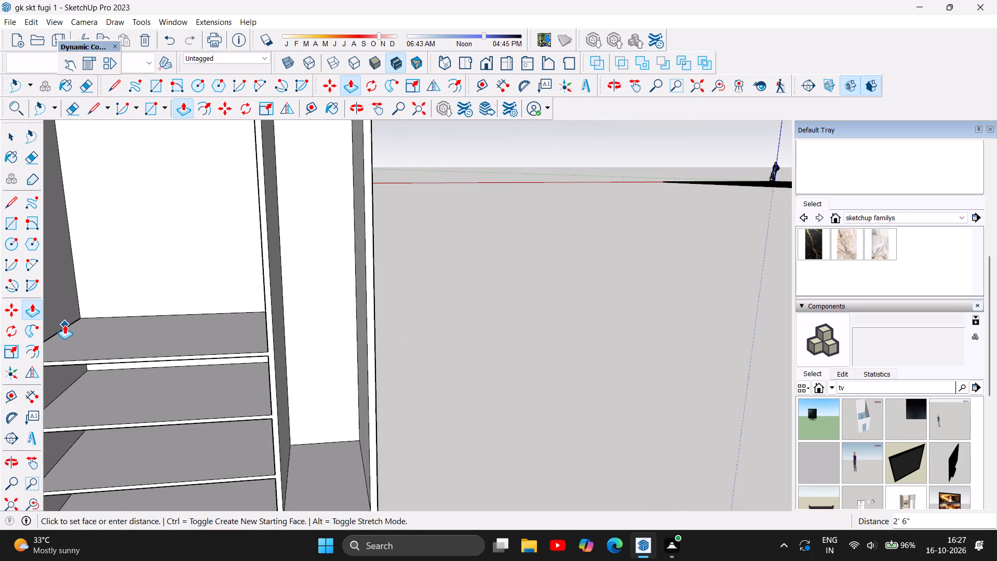
{"action": "left_click", "coordinate": [64, 324]}
Push/Pull the fourth shelf profile from the bottom of the fourth bay 2' 6" across to the opposite partition.
{"action": "scroll", "coordinate": [402, 448], "scroll_direction": "down", "scroll_amount": 6}
{"action": "scroll", "coordinate": [248, 355], "scroll_direction": "up", "scroll_amount": 3}
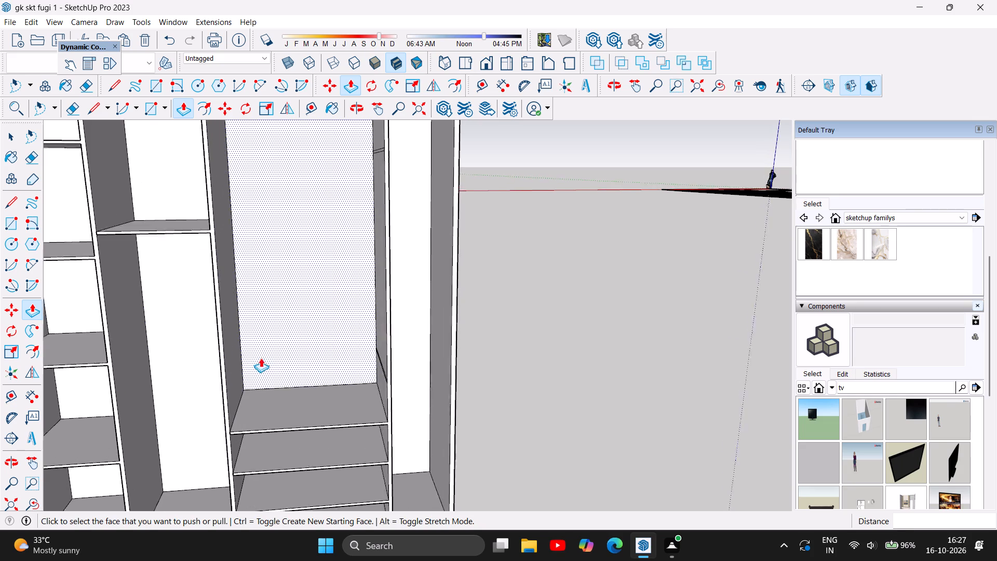
{"action": "scroll", "coordinate": [325, 362], "scroll_direction": "up", "scroll_amount": 7}
{"action": "scroll", "coordinate": [473, 399], "scroll_direction": "up", "scroll_amount": 1}
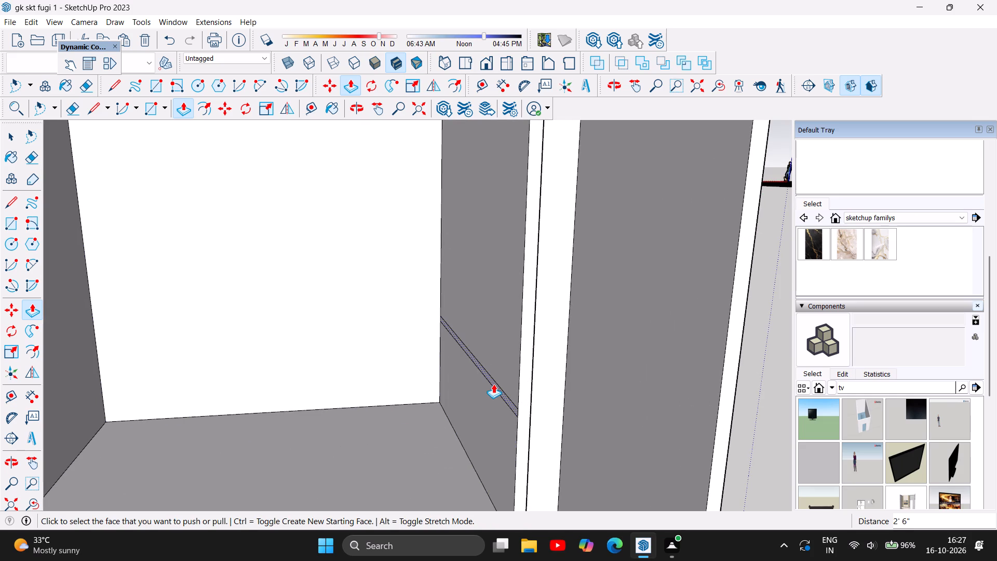
{"action": "left_click", "coordinate": [493, 384]}
{"action": "scroll", "coordinate": [304, 395], "scroll_direction": "down", "scroll_amount": 10}
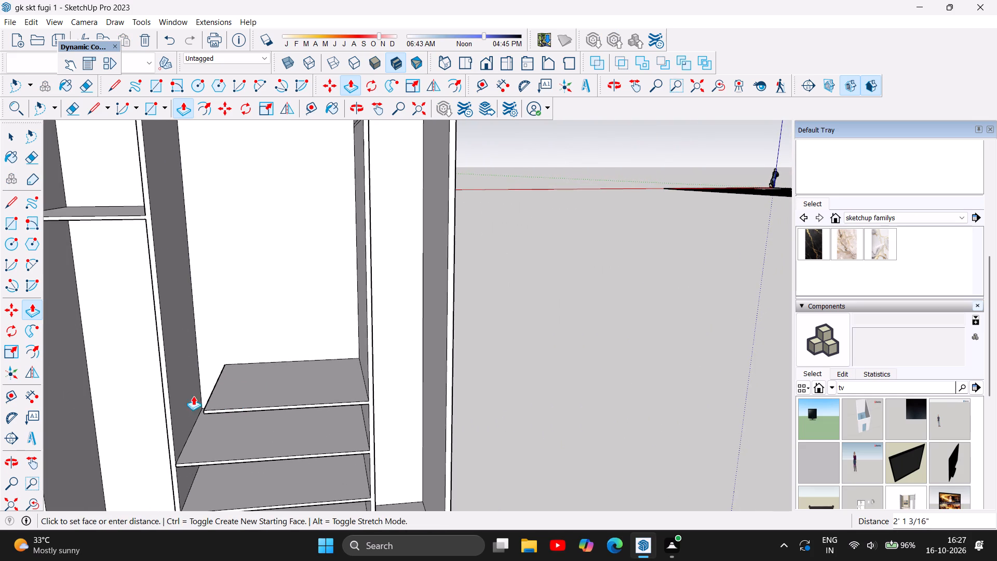
{"action": "left_click", "coordinate": [175, 395]}
Push/Pull the uppermost shelf profile in the fourth bay across to the opposite partition, repeating the 2' 6" distance.
{"action": "scroll", "coordinate": [322, 465], "scroll_direction": "down", "scroll_amount": 6}
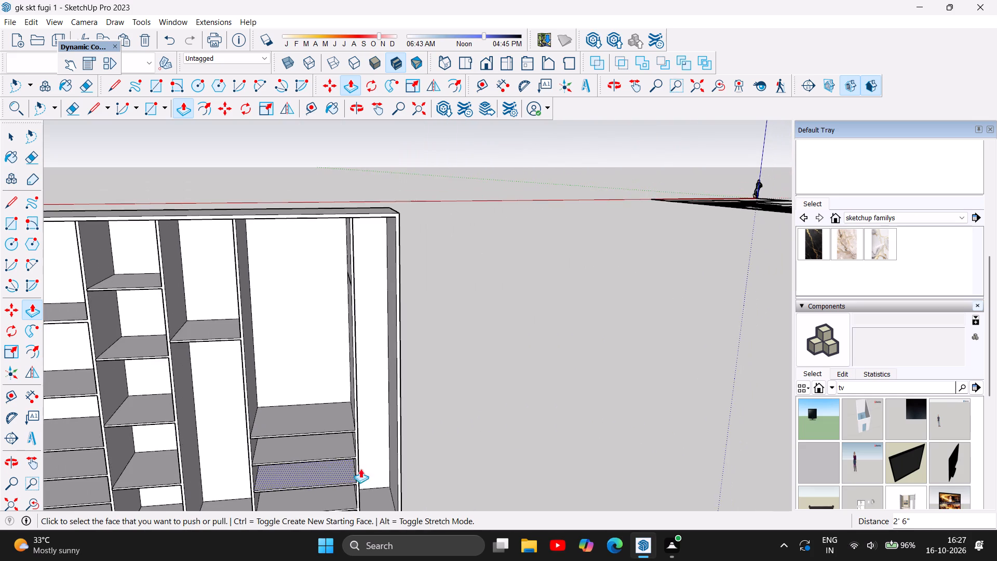
{"action": "scroll", "coordinate": [420, 486], "scroll_direction": "down", "scroll_amount": 3}
{"action": "scroll", "coordinate": [369, 331], "scroll_direction": "up", "scroll_amount": 10}
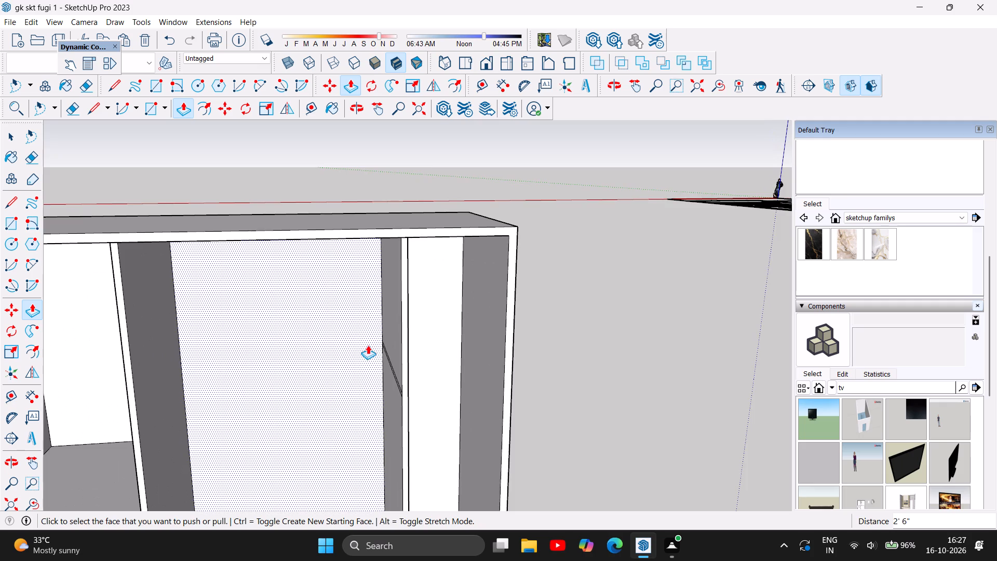
{"action": "scroll", "coordinate": [376, 357], "scroll_direction": "up", "scroll_amount": 6}
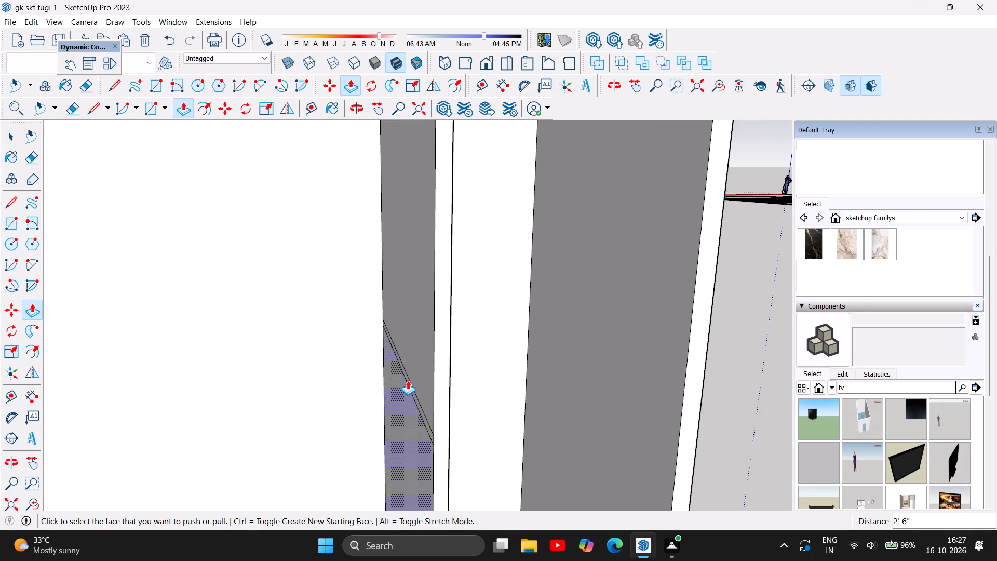
{"action": "double_click", "coordinate": [408, 380]}
{"action": "scroll", "coordinate": [371, 376], "scroll_direction": "down", "scroll_amount": 5}
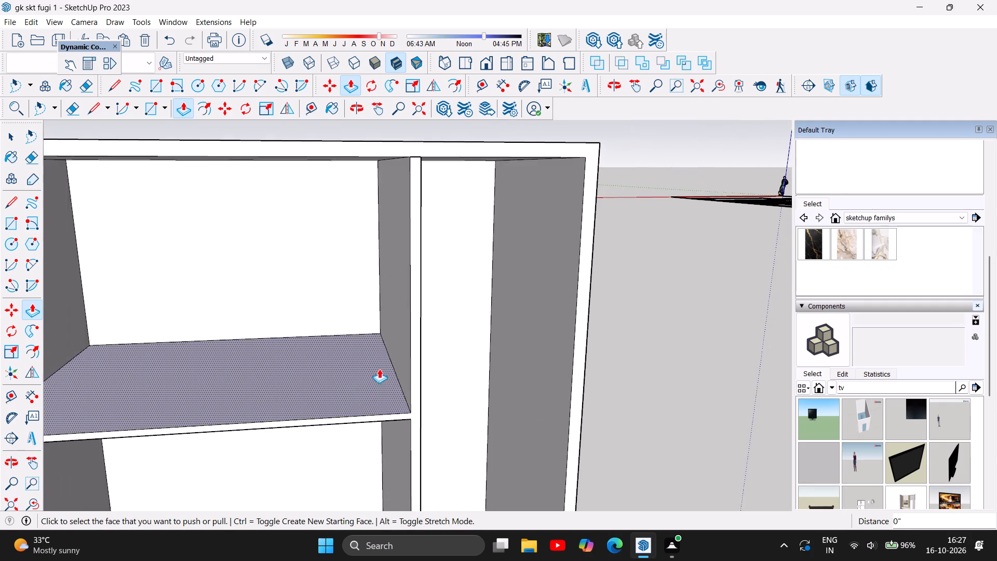
{"action": "scroll", "coordinate": [380, 368], "scroll_direction": "down", "scroll_amount": 17}
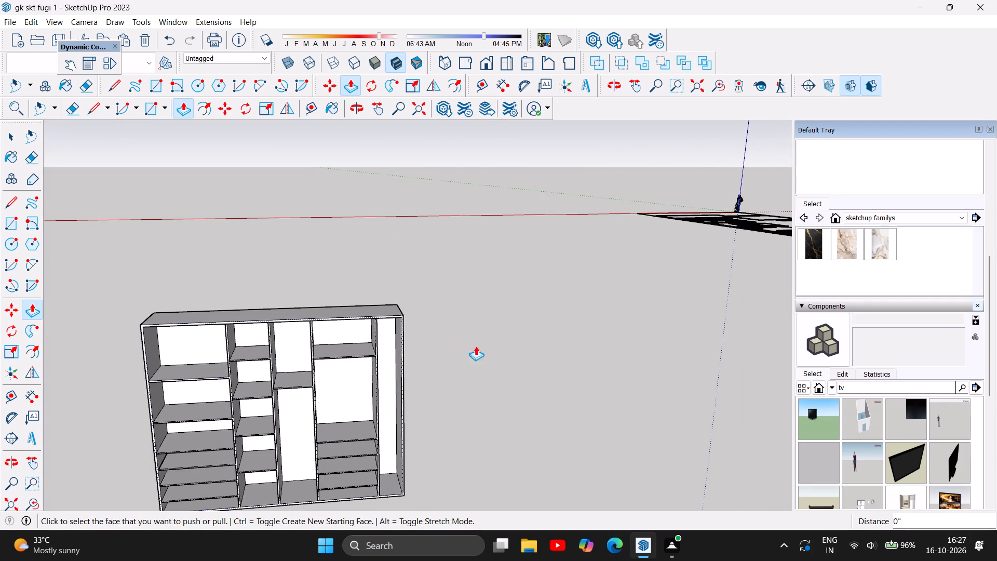
{"action": "key", "text": "Escape"}
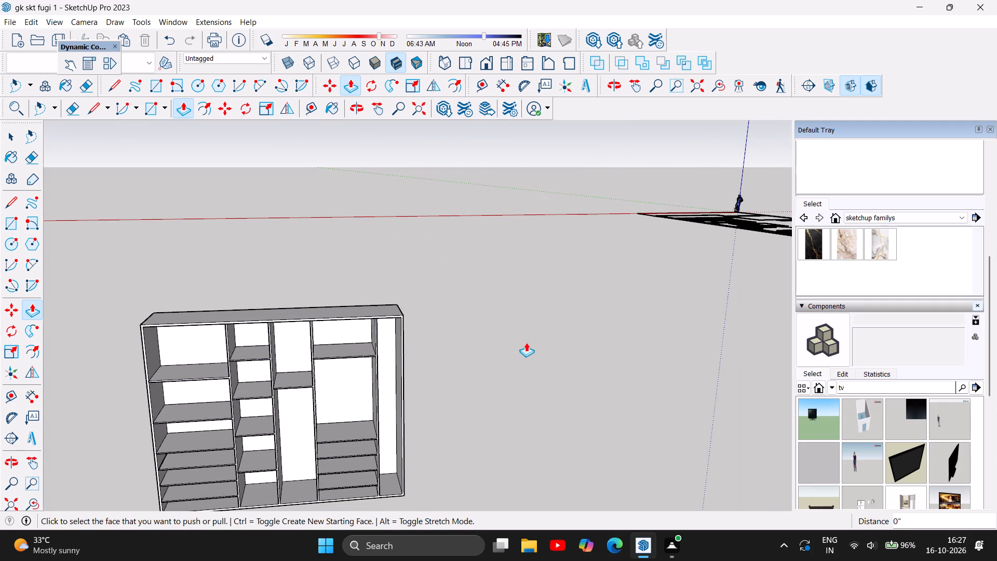
Save the model.
{"action": "key", "text": "ctrl+s"}
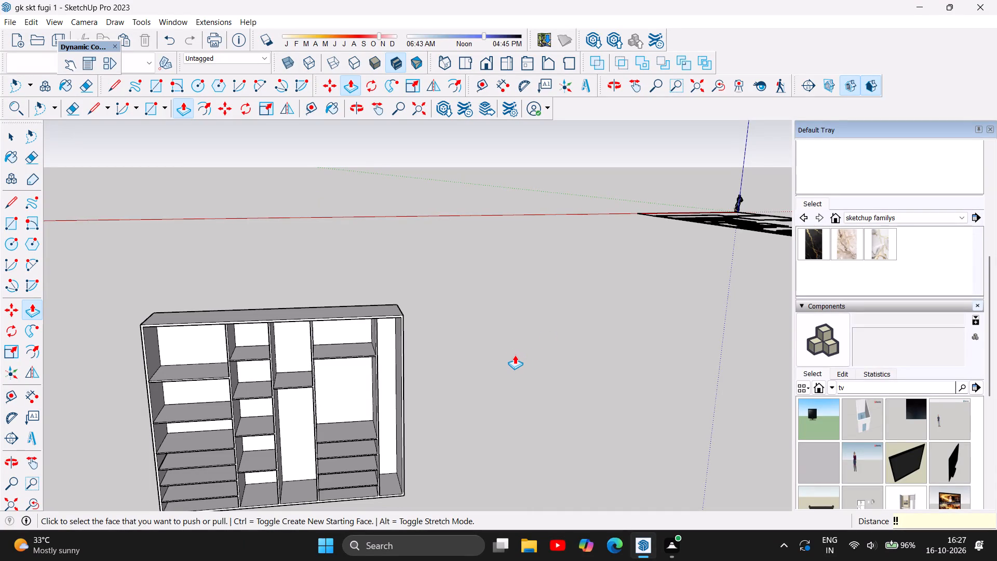
Examine the wardrobe cabinet's shelves and partitions up close and from several angles.
{"action": "scroll", "coordinate": [511, 341], "scroll_direction": "down", "scroll_amount": 5}
{"action": "scroll", "coordinate": [490, 422], "scroll_direction": "up", "scroll_amount": 2}
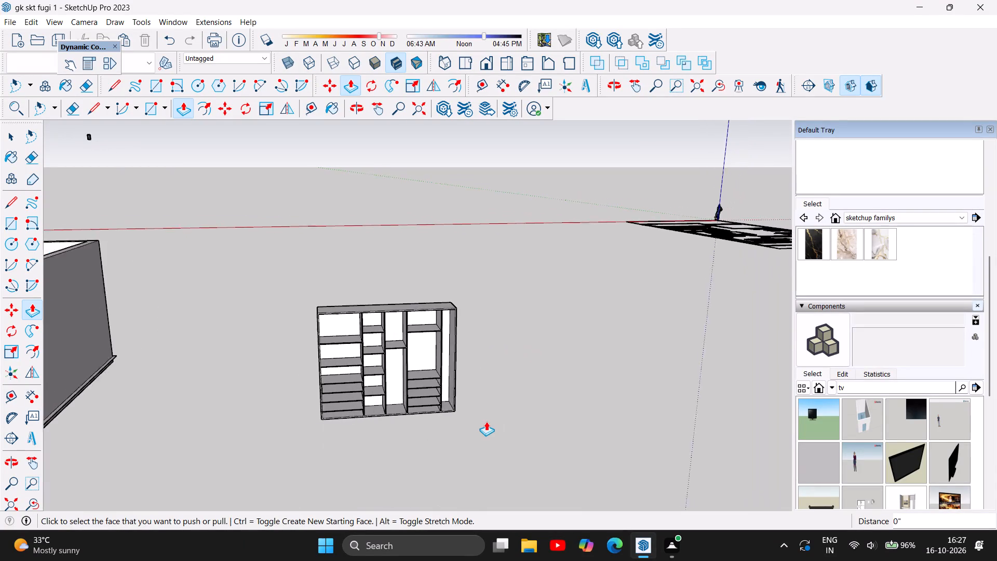
{"action": "scroll", "coordinate": [486, 421], "scroll_direction": "up", "scroll_amount": 4}
{"action": "scroll", "coordinate": [343, 444], "scroll_direction": "up", "scroll_amount": 6}
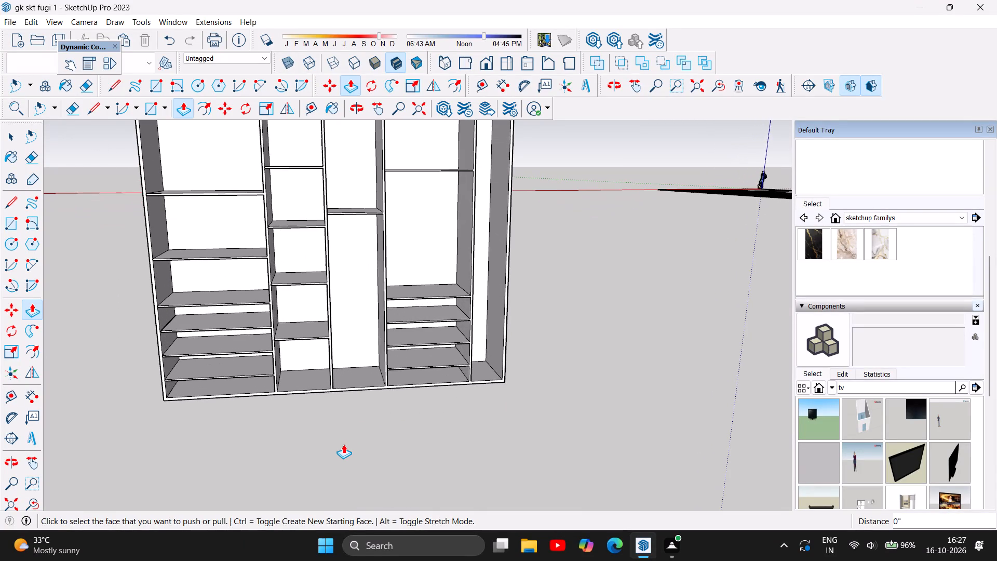
{"action": "scroll", "coordinate": [353, 461], "scroll_direction": "down", "scroll_amount": 7}
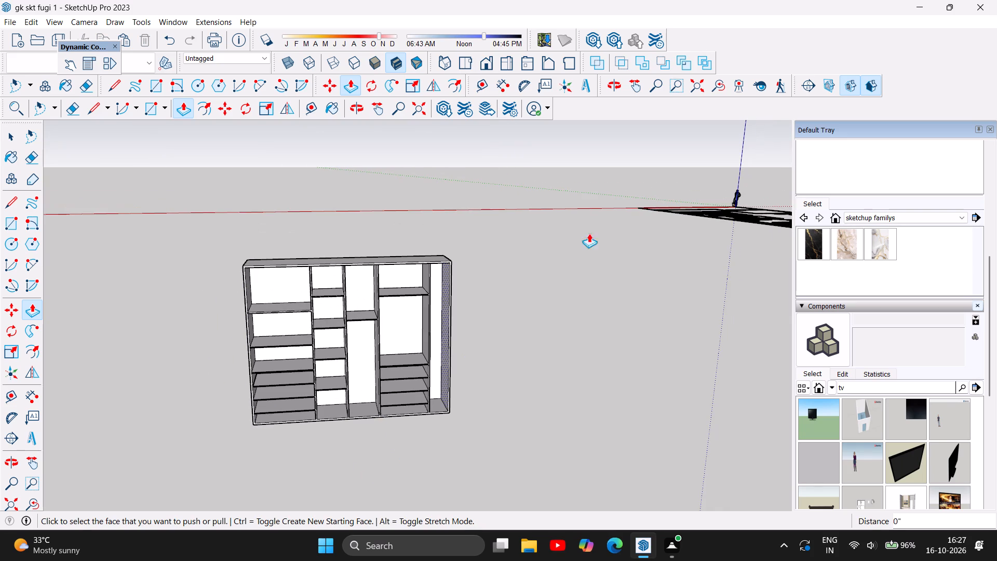
{"action": "double_click", "coordinate": [358, 106]}
{"action": "left_click_drag", "start_coordinate": [488, 404], "coordinate": [624, 319]}
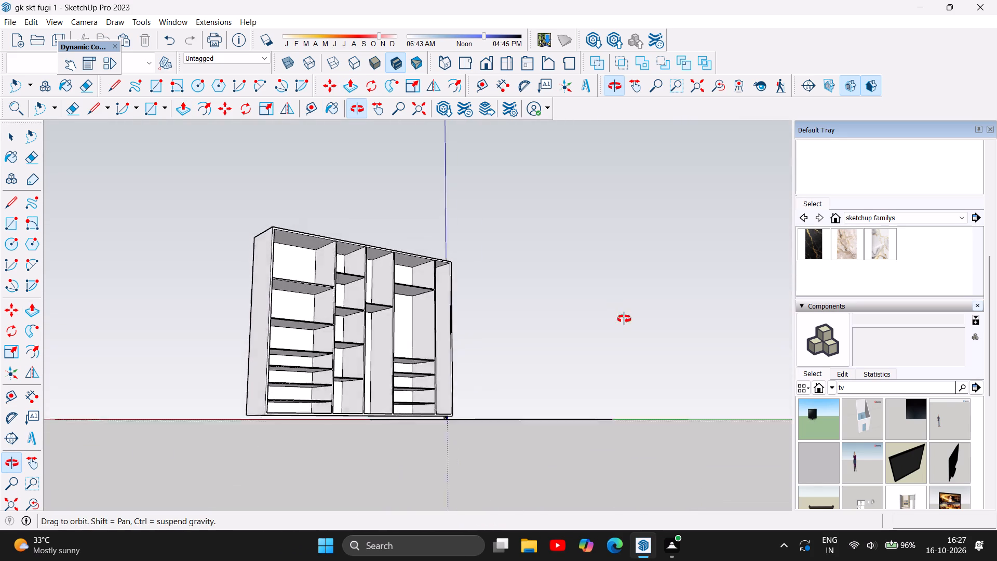
{"action": "left_click_drag", "start_coordinate": [624, 319], "coordinate": [492, 428]}
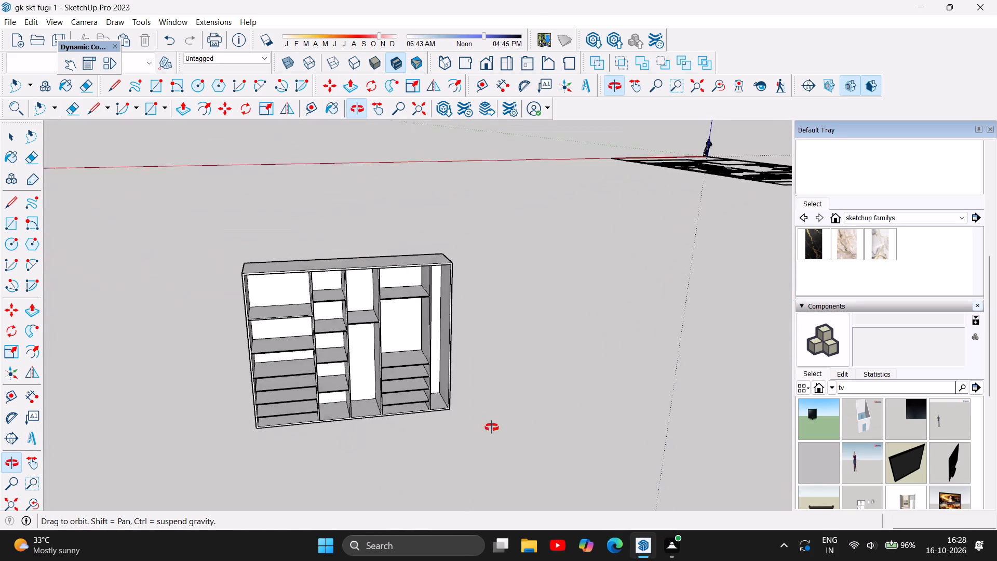
{"action": "left_click_drag", "start_coordinate": [492, 428], "coordinate": [437, 395]}
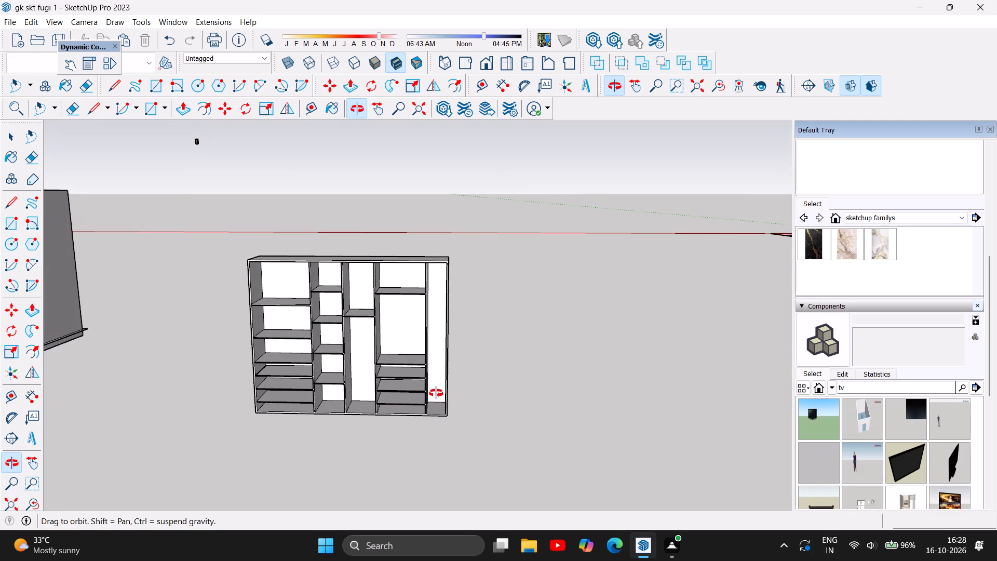
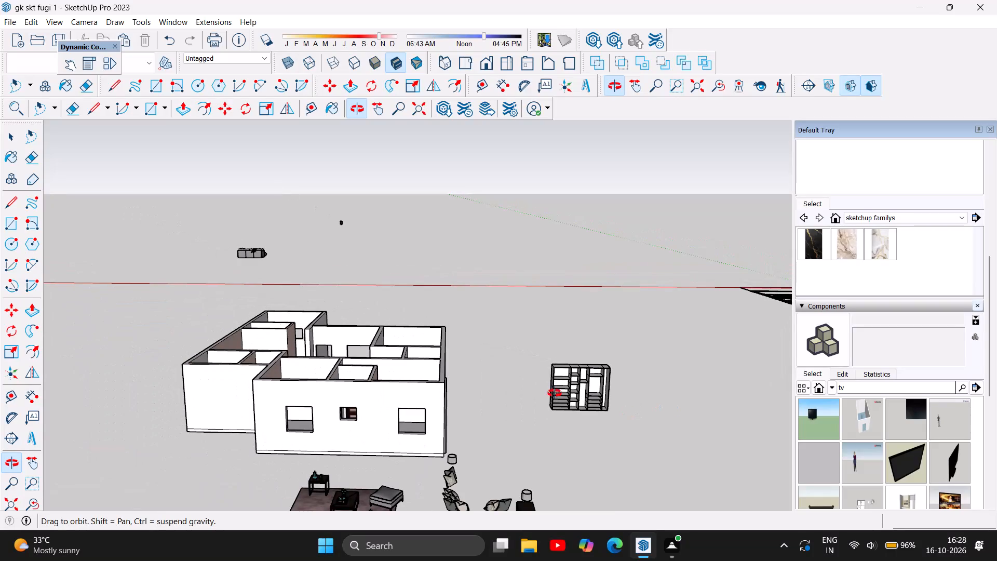
Examine the freestanding wardrobe beside the house from several angles, including its shelves and narrow end compartment.
{"action": "left_click_drag", "start_coordinate": [530, 391], "coordinate": [516, 451]}
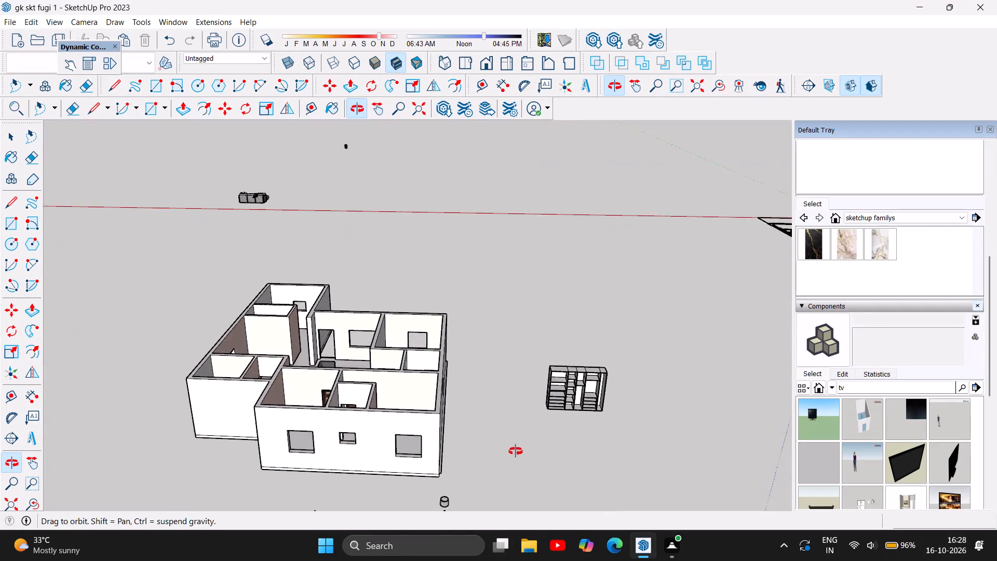
{"action": "left_click_drag", "start_coordinate": [516, 451], "coordinate": [301, 444]}
{"action": "left_click_drag", "start_coordinate": [569, 393], "coordinate": [223, 340]}
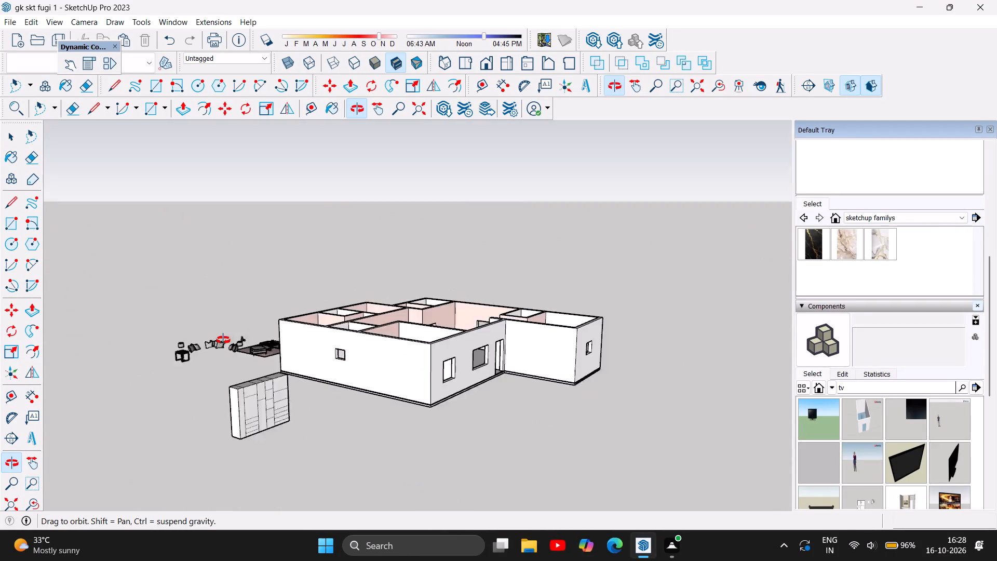
{"action": "left_click_drag", "start_coordinate": [223, 340], "coordinate": [708, 375]}
{"action": "scroll", "coordinate": [594, 433], "scroll_direction": "up", "scroll_amount": 12}
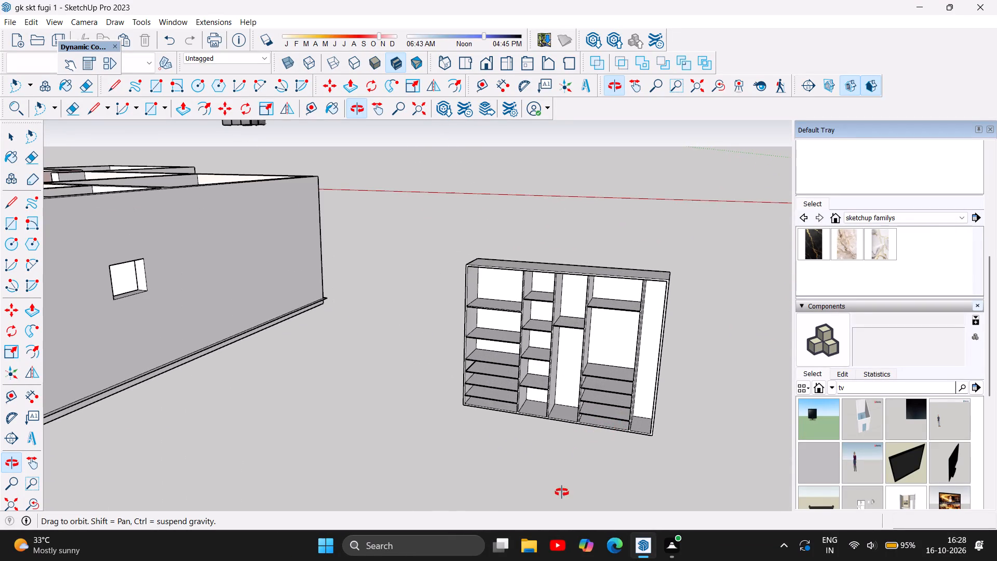
{"action": "left_click_drag", "start_coordinate": [445, 475], "coordinate": [407, 439]}
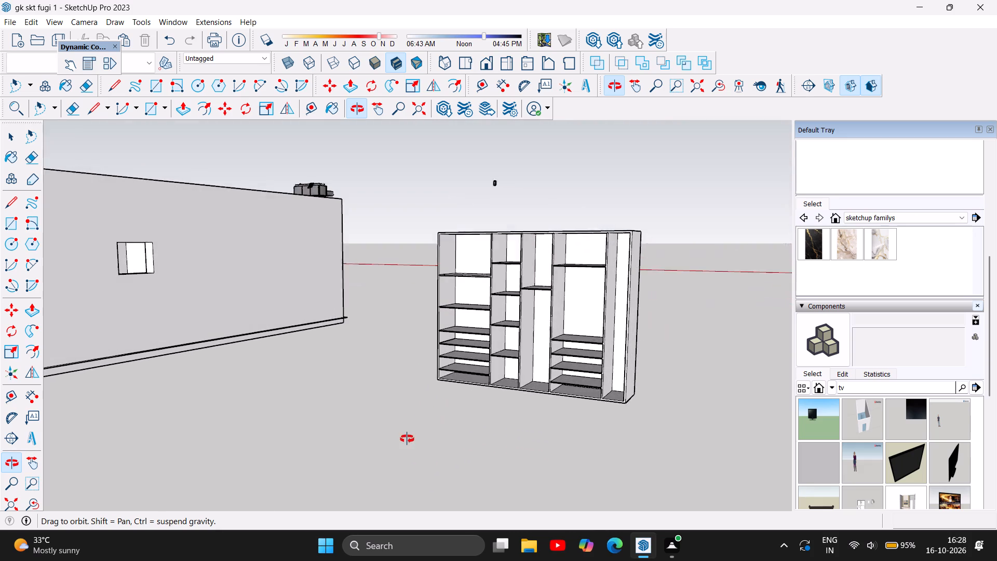
{"action": "left_click_drag", "start_coordinate": [407, 439], "coordinate": [402, 443]}
{"action": "scroll", "coordinate": [634, 350], "scroll_direction": "up", "scroll_amount": 3}
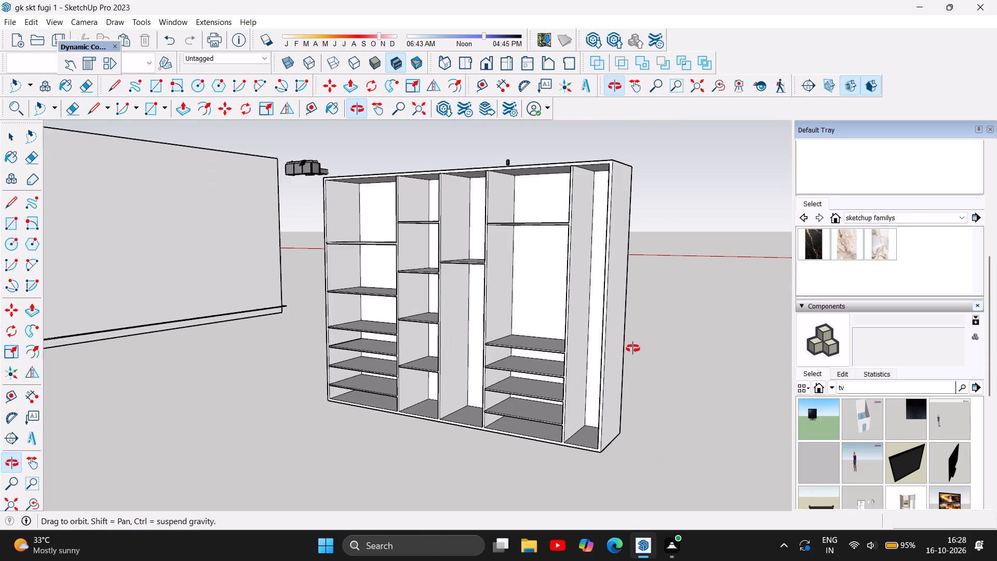
{"action": "scroll", "coordinate": [644, 369], "scroll_direction": "up", "scroll_amount": 1}
{"action": "scroll", "coordinate": [666, 400], "scroll_direction": "down", "scroll_amount": 3}
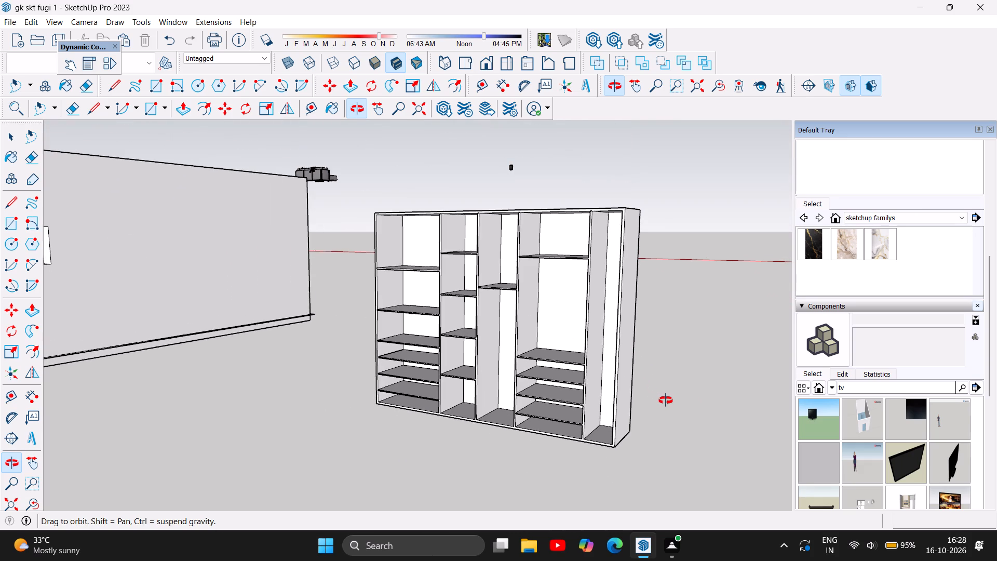
{"action": "scroll", "coordinate": [596, 230], "scroll_direction": "up", "scroll_amount": 4}
{"action": "scroll", "coordinate": [577, 183], "scroll_direction": "up", "scroll_amount": 3}
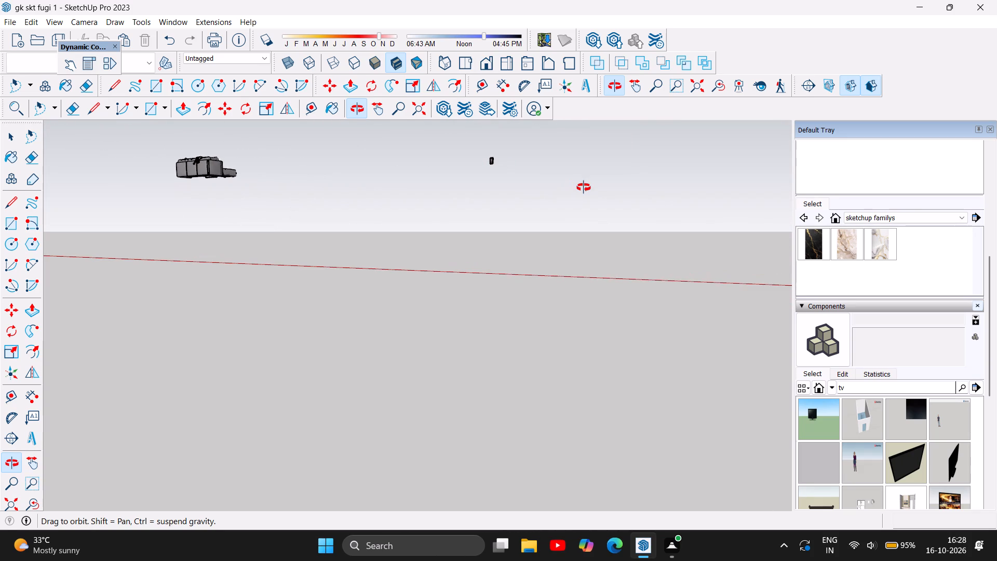
{"action": "scroll", "coordinate": [582, 203], "scroll_direction": "down", "scroll_amount": 3}
{"action": "scroll", "coordinate": [596, 259], "scroll_direction": "up", "scroll_amount": 1}
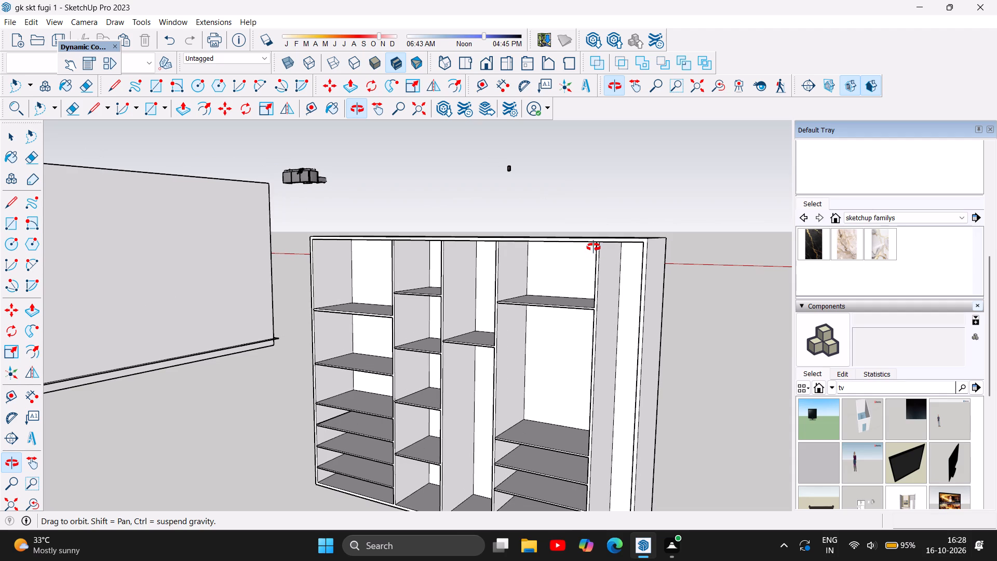
{"action": "scroll", "coordinate": [594, 247], "scroll_direction": "up", "scroll_amount": 2}
{"action": "scroll", "coordinate": [733, 290], "scroll_direction": "down", "scroll_amount": 4}
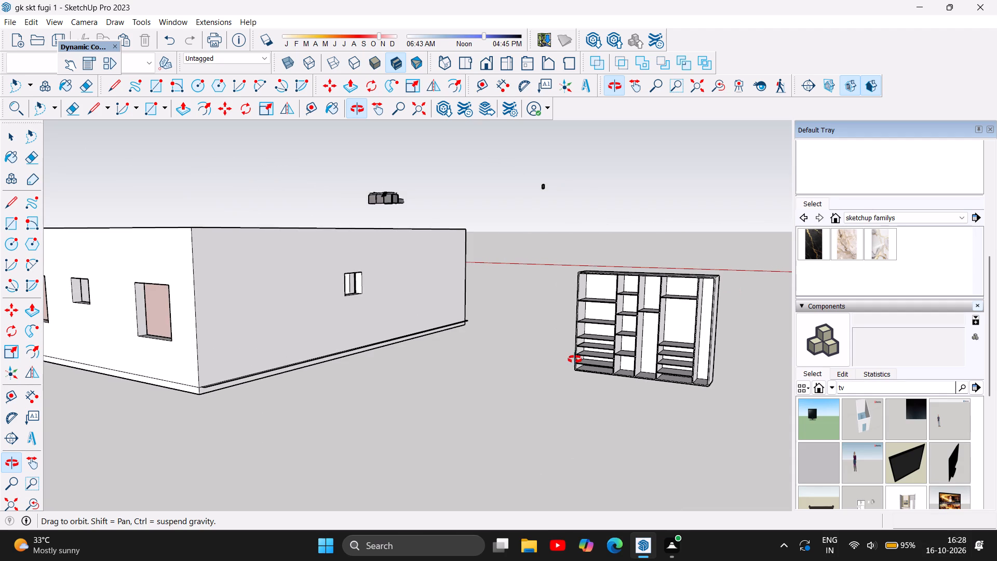
{"action": "left_click_drag", "start_coordinate": [575, 359], "coordinate": [686, 358]}
{"action": "scroll", "coordinate": [708, 272], "scroll_direction": "up", "scroll_amount": 3}
{"action": "scroll", "coordinate": [696, 323], "scroll_direction": "up", "scroll_amount": 3}
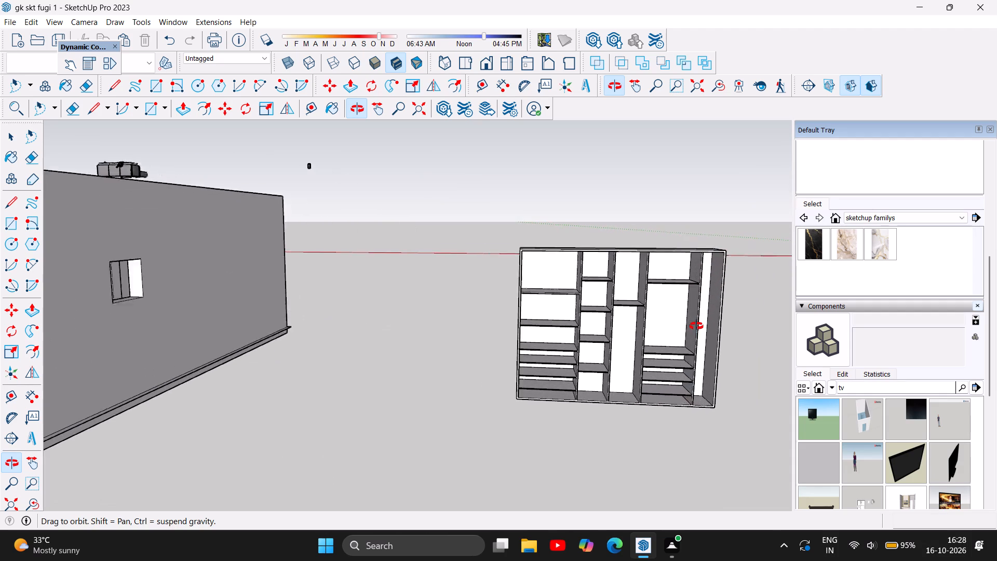
{"action": "scroll", "coordinate": [696, 326], "scroll_direction": "up", "scroll_amount": 3}
{"action": "left_click_drag", "start_coordinate": [602, 429], "coordinate": [659, 377]}
{"action": "right_click", "coordinate": [625, 414]}
{"action": "right_click", "coordinate": [626, 412]}
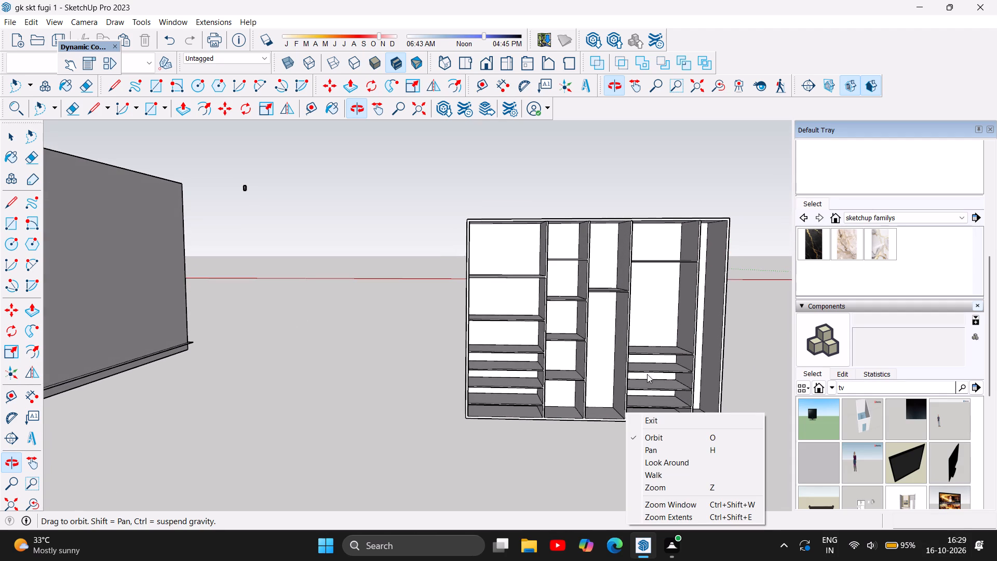
{"action": "left_click", "coordinate": [486, 475]}
{"action": "left_click_drag", "start_coordinate": [702, 452], "coordinate": [533, 451]}
{"action": "scroll", "coordinate": [421, 432], "scroll_direction": "up", "scroll_amount": 5}
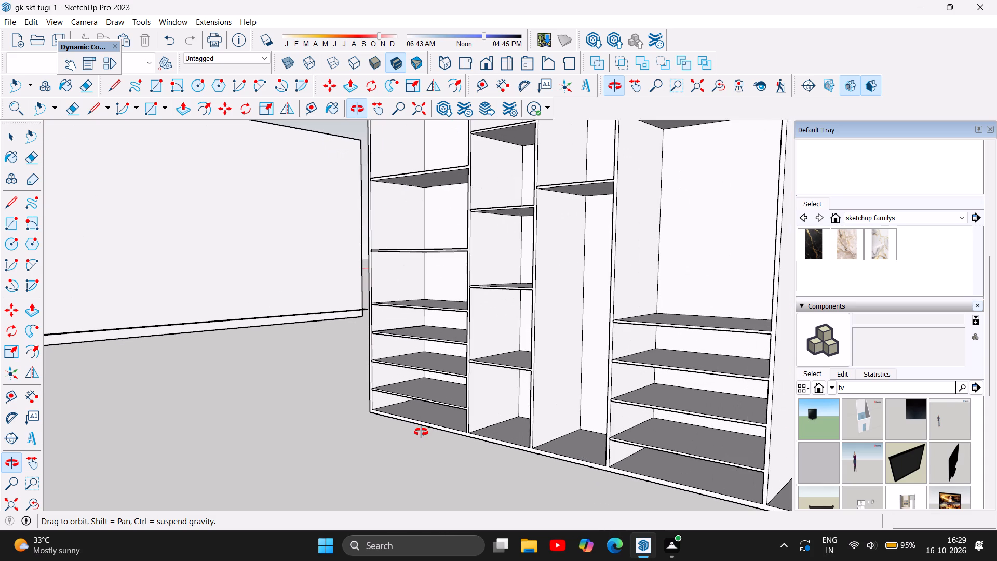
{"action": "scroll", "coordinate": [421, 432], "scroll_direction": "down", "scroll_amount": 2}
{"action": "left_click_drag", "start_coordinate": [370, 446], "coordinate": [584, 434]}
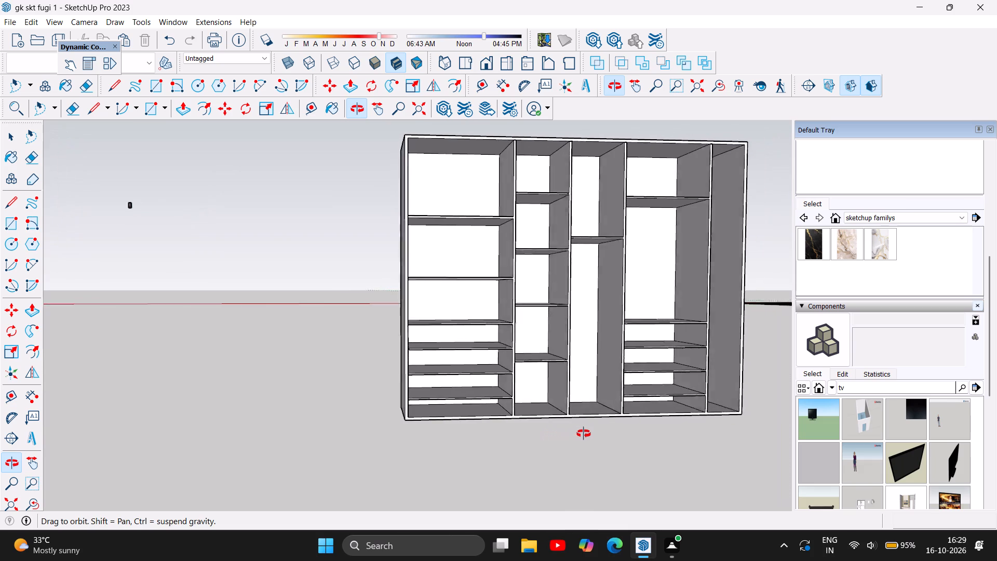
{"action": "left_click_drag", "start_coordinate": [584, 434], "coordinate": [485, 435]}
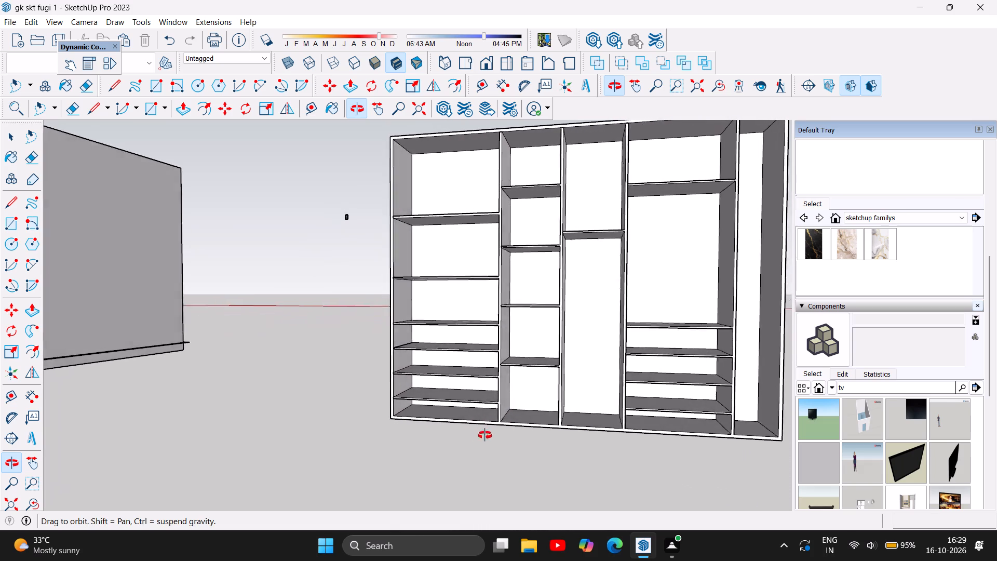
{"action": "left_click_drag", "start_coordinate": [485, 435], "coordinate": [489, 430]}
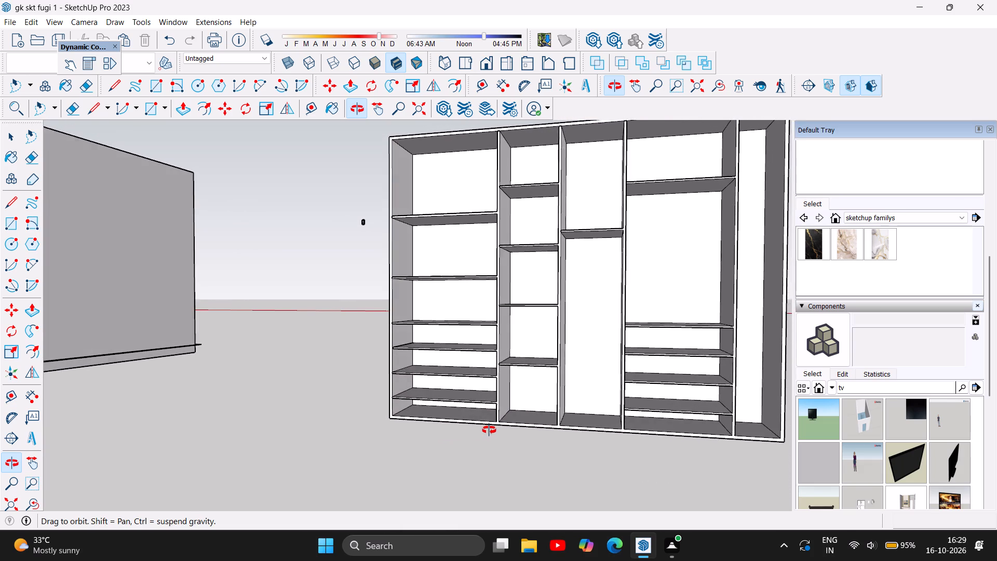
{"action": "left_click_drag", "start_coordinate": [489, 430], "coordinate": [558, 443]}
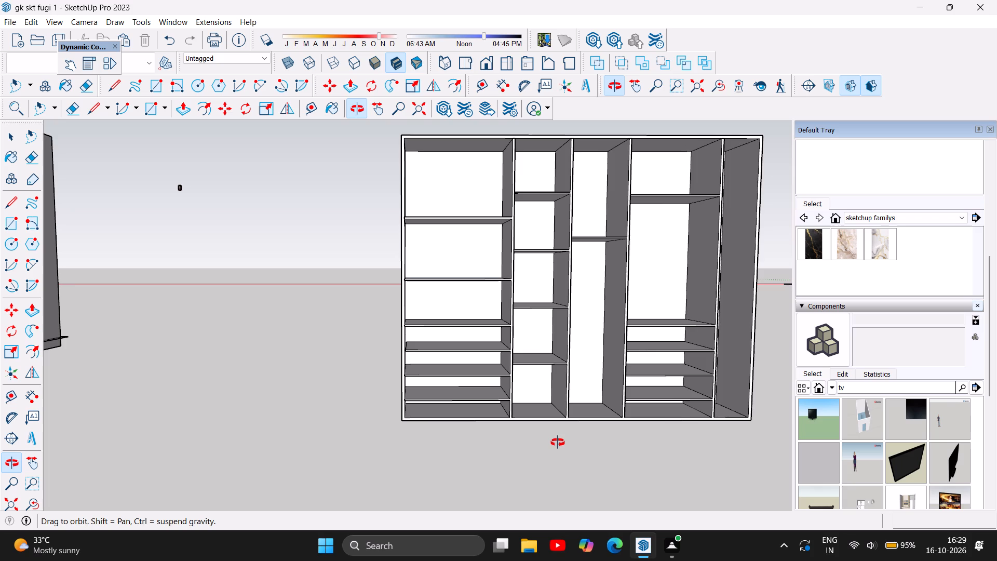
{"action": "left_click_drag", "start_coordinate": [558, 443], "coordinate": [551, 438]}
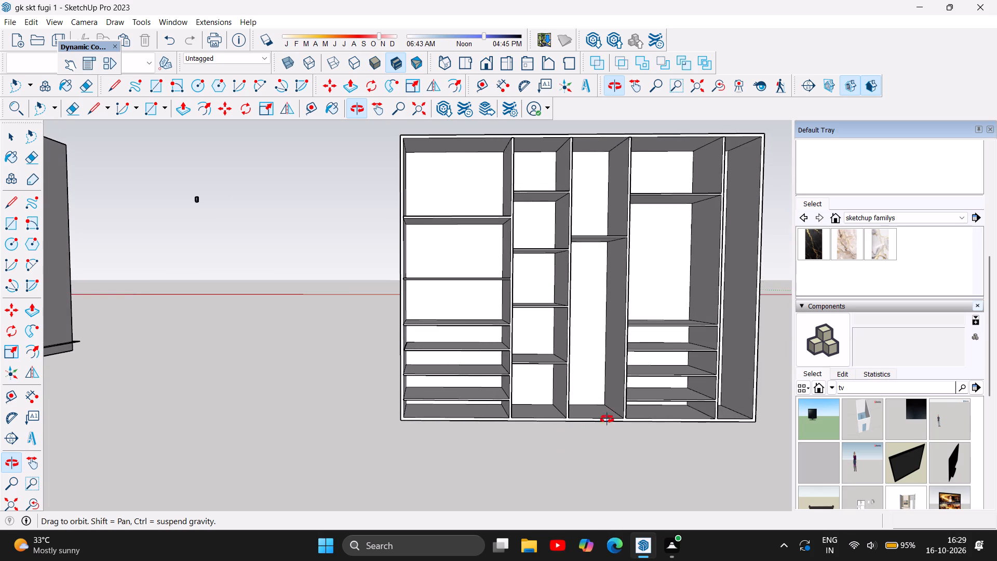
Draw a 1" vertical line across the wardrobe's bottom board edge, in line with the partition beside the narrow end compartment.
{"action": "scroll", "coordinate": [770, 413], "scroll_direction": "up", "scroll_amount": 10}
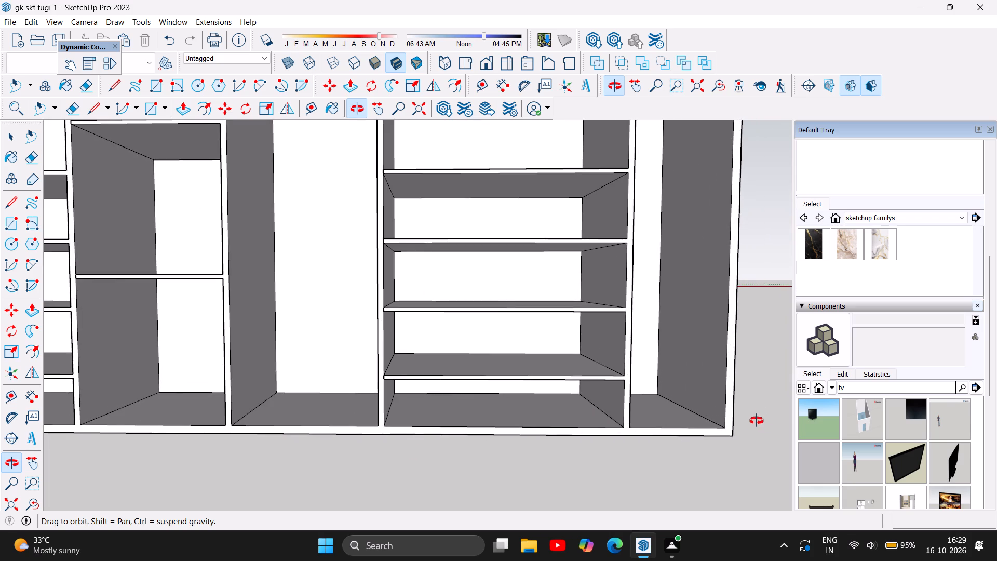
{"action": "scroll", "coordinate": [759, 422], "scroll_direction": "up", "scroll_amount": 6}
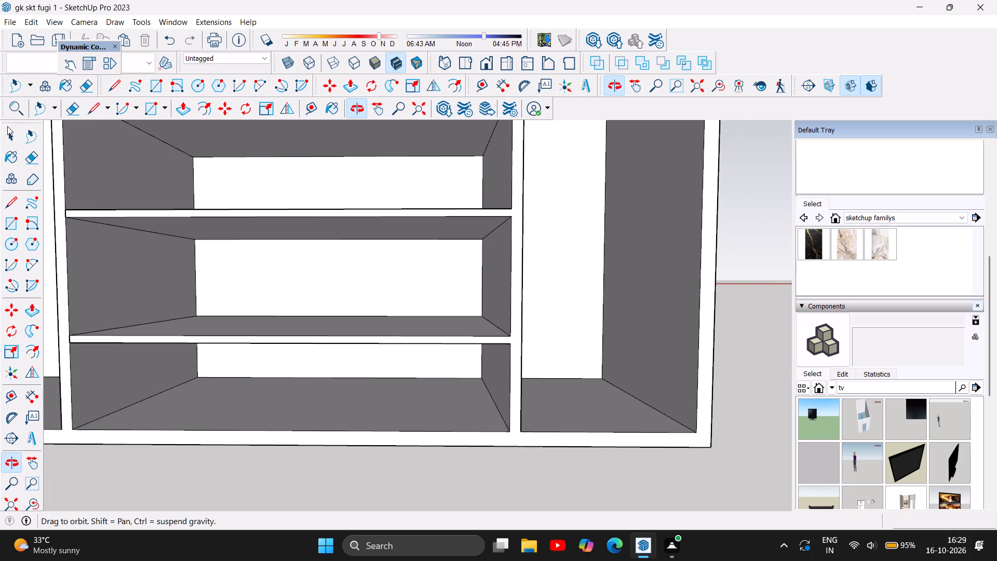
{"action": "left_click", "coordinate": [8, 203]}
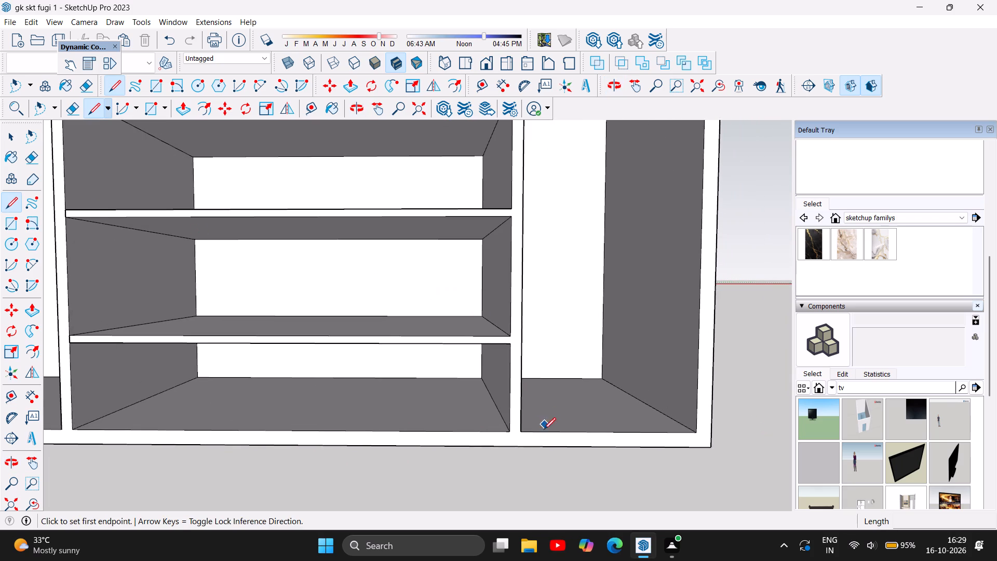
{"action": "left_click", "coordinate": [524, 430]}
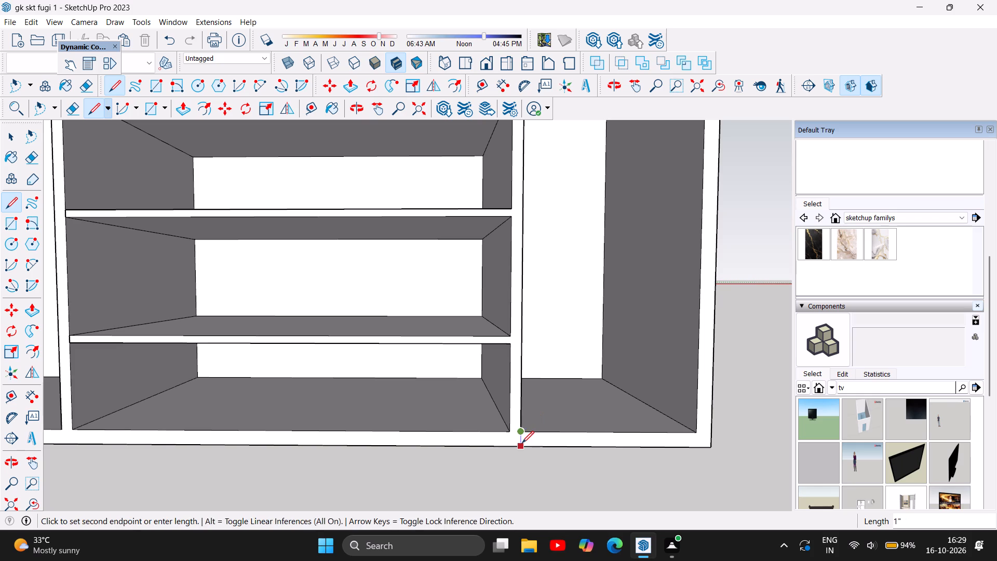
{"action": "left_click", "coordinate": [522, 443]}
Draw a matching 1" vertical line across the wardrobe's top board edge, above the same partition beside the narrow end compartment.
{"action": "scroll", "coordinate": [468, 495], "scroll_direction": "down", "scroll_amount": 9}
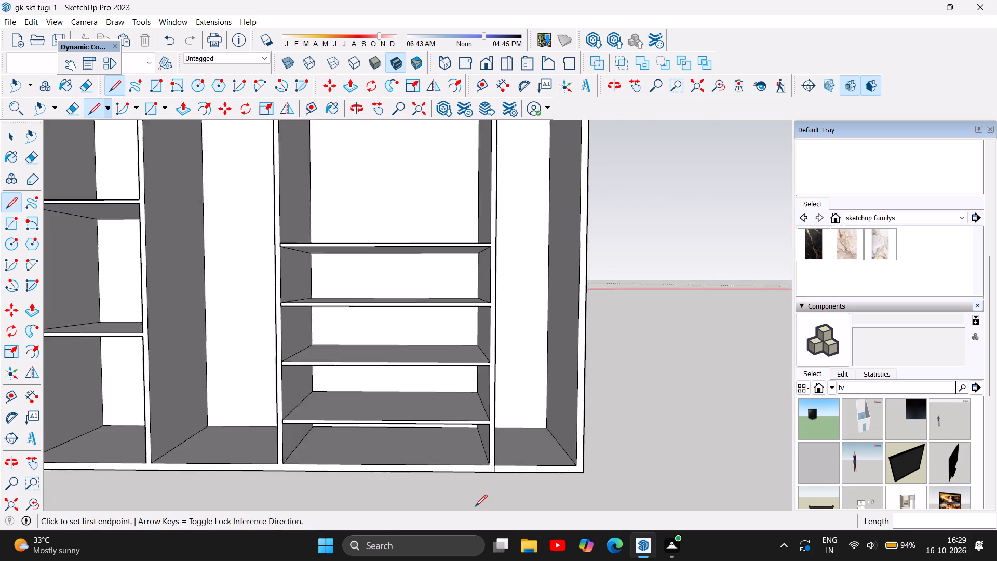
{"action": "scroll", "coordinate": [475, 506], "scroll_direction": "down", "scroll_amount": 7}
{"action": "scroll", "coordinate": [511, 505], "scroll_direction": "up", "scroll_amount": 2}
{"action": "scroll", "coordinate": [504, 525], "scroll_direction": "down", "scroll_amount": 6}
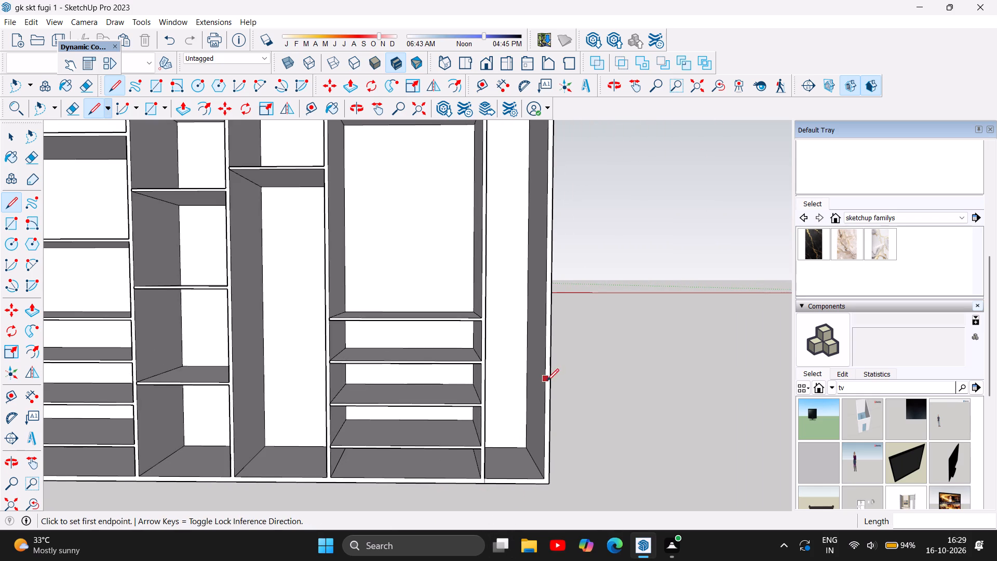
{"action": "scroll", "coordinate": [542, 434], "scroll_direction": "down", "scroll_amount": 6}
{"action": "scroll", "coordinate": [535, 178], "scroll_direction": "up", "scroll_amount": 4}
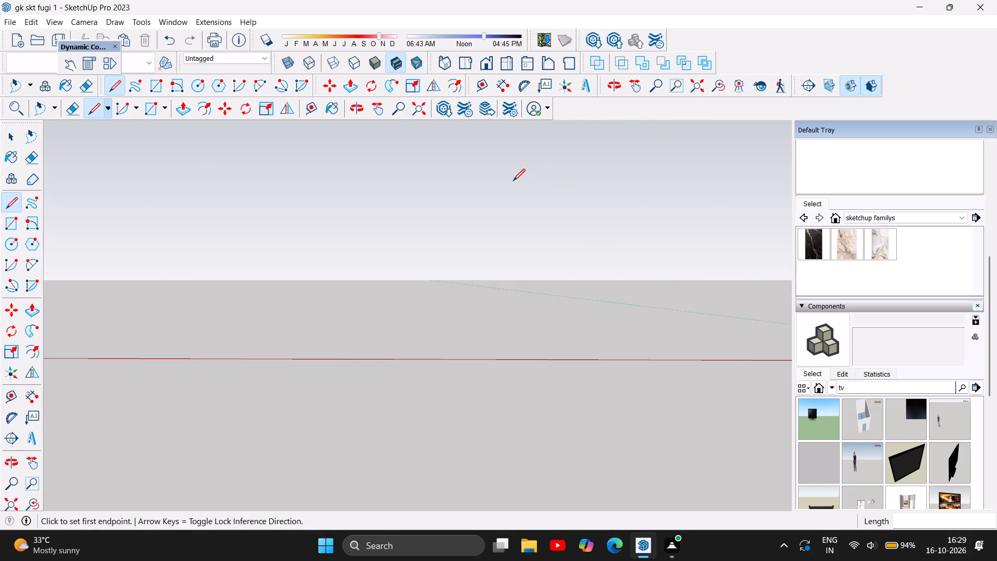
{"action": "scroll", "coordinate": [513, 181], "scroll_direction": "down", "scroll_amount": 4}
{"action": "scroll", "coordinate": [431, 212], "scroll_direction": "up", "scroll_amount": 3}
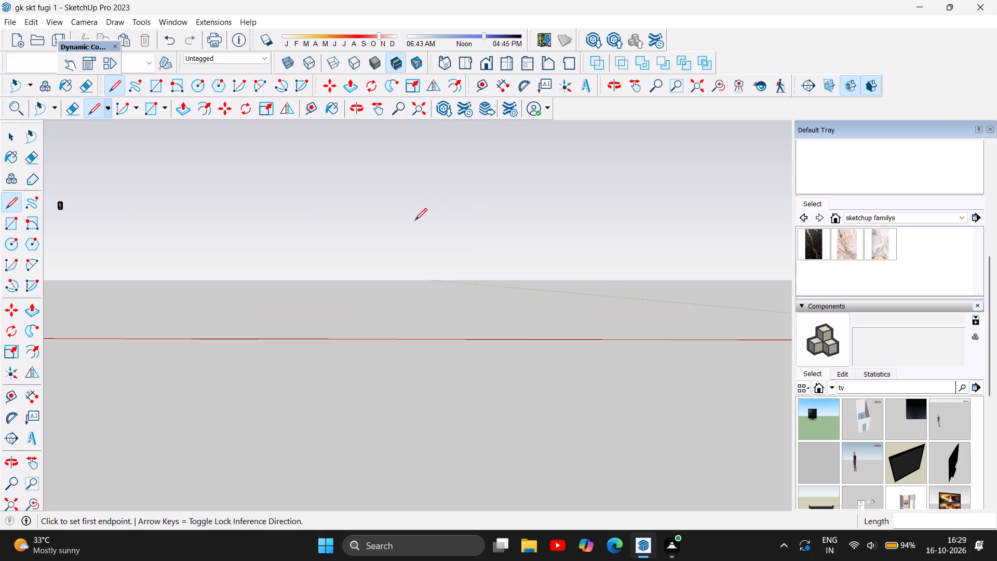
{"action": "scroll", "coordinate": [423, 219], "scroll_direction": "up", "scroll_amount": 1}
{"action": "scroll", "coordinate": [423, 219], "scroll_direction": "down", "scroll_amount": 5}
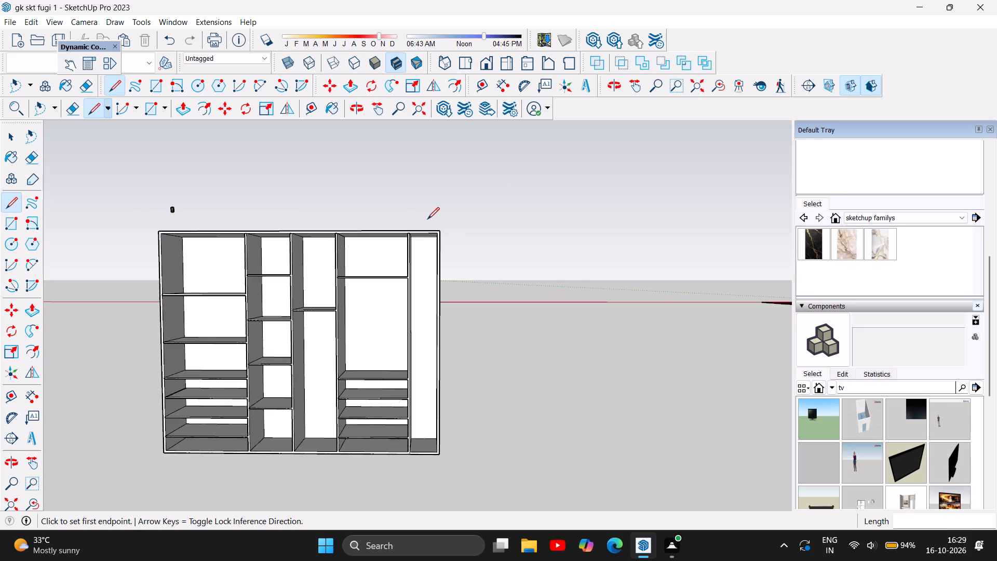
{"action": "scroll", "coordinate": [414, 231], "scroll_direction": "up", "scroll_amount": 8}
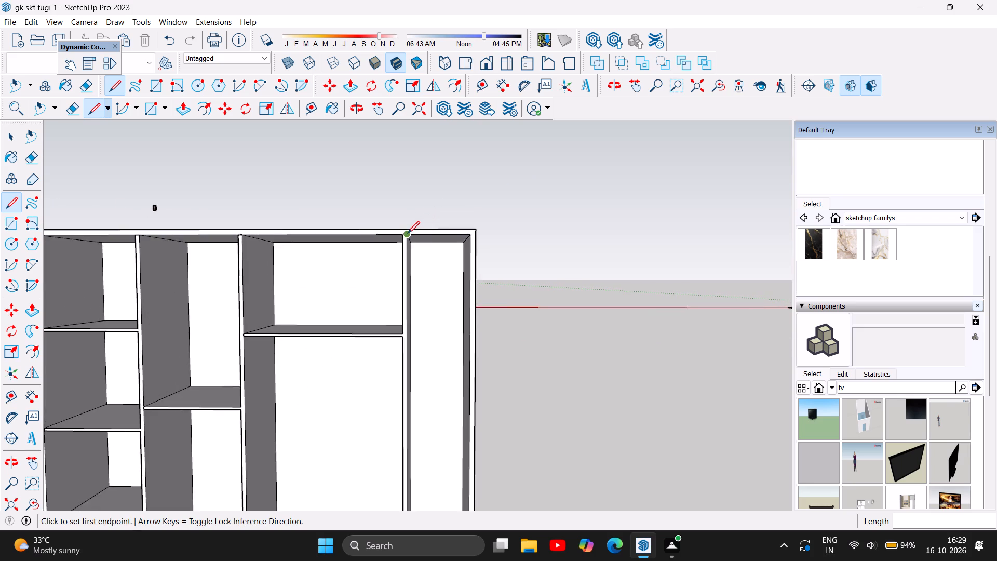
{"action": "scroll", "coordinate": [408, 233], "scroll_direction": "up", "scroll_amount": 7}
{"action": "left_click", "coordinate": [408, 233]}
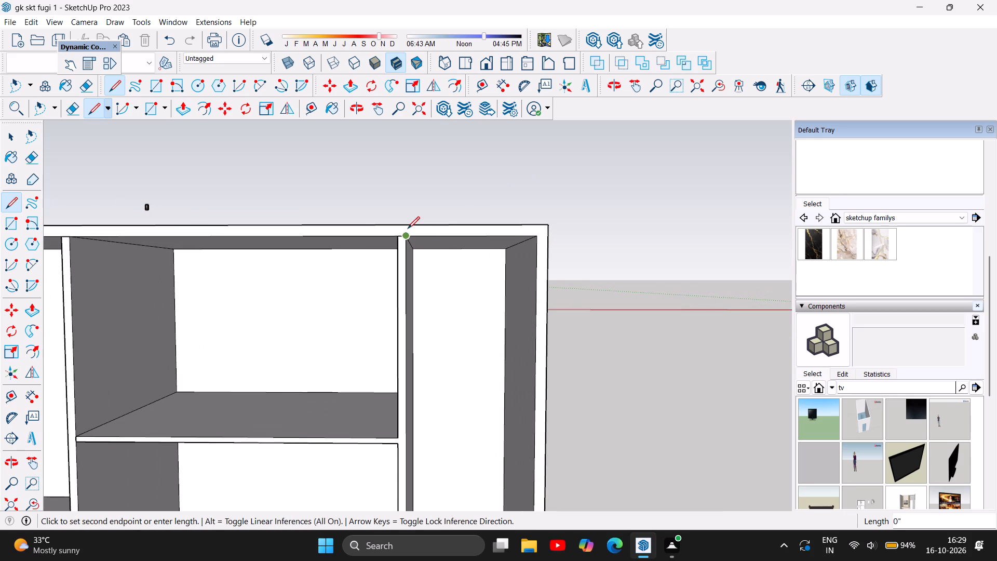
{"action": "left_click", "coordinate": [407, 225]}
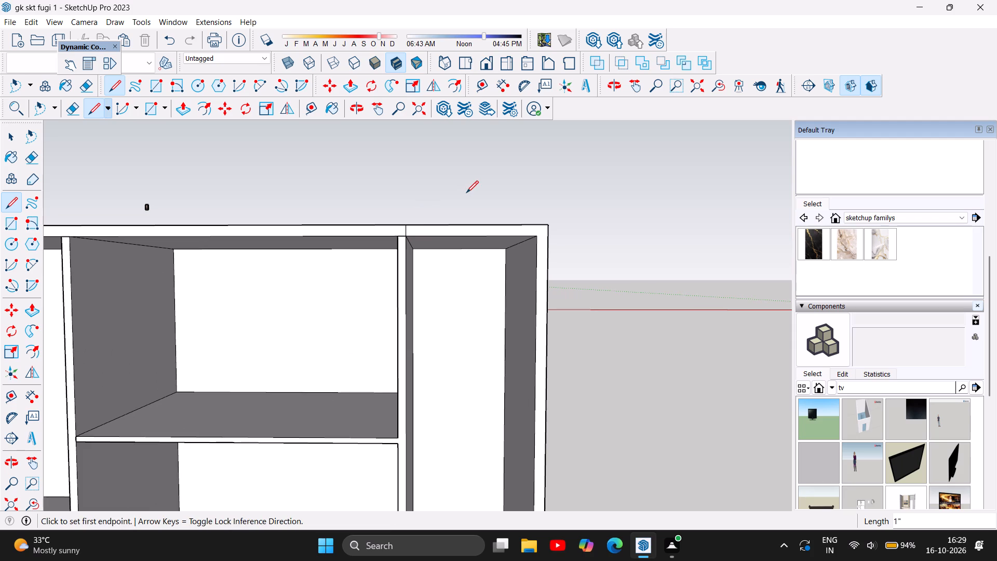
{"action": "key", "text": "Escape"}
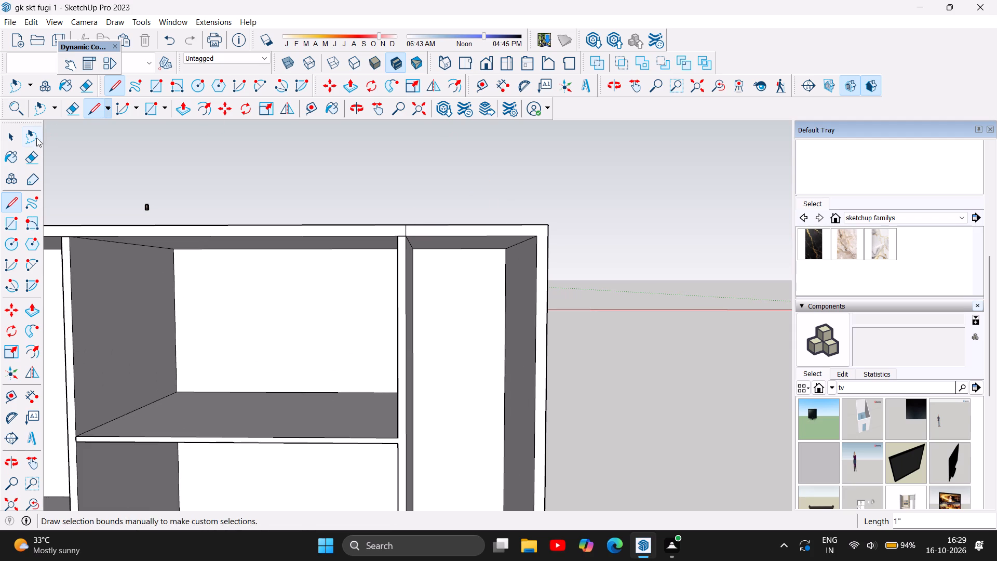
Delete the back panel faces of the wardrobe's narrow end compartment so the opening goes right through.
{"action": "left_click", "coordinate": [11, 138]}
{"action": "left_click", "coordinate": [454, 345]}
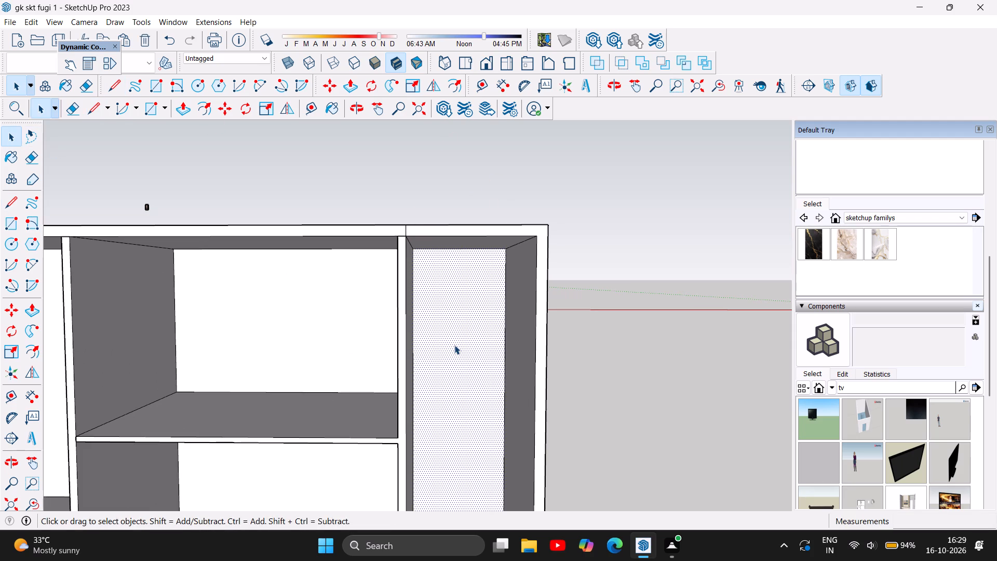
{"action": "key", "text": "Delete"}
{"action": "left_click", "coordinate": [460, 342]}
{"action": "key", "text": "Delete"}
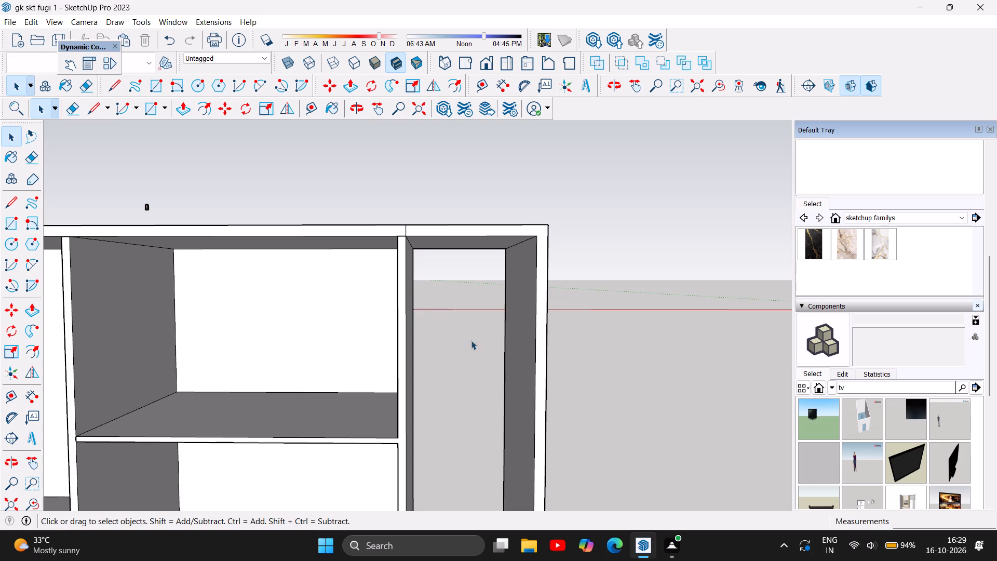
Delete the inner face of the outer side panel of the wardrobe's narrow end compartment.
{"action": "left_click", "coordinate": [517, 354]}
{"action": "key", "text": "Delete"}
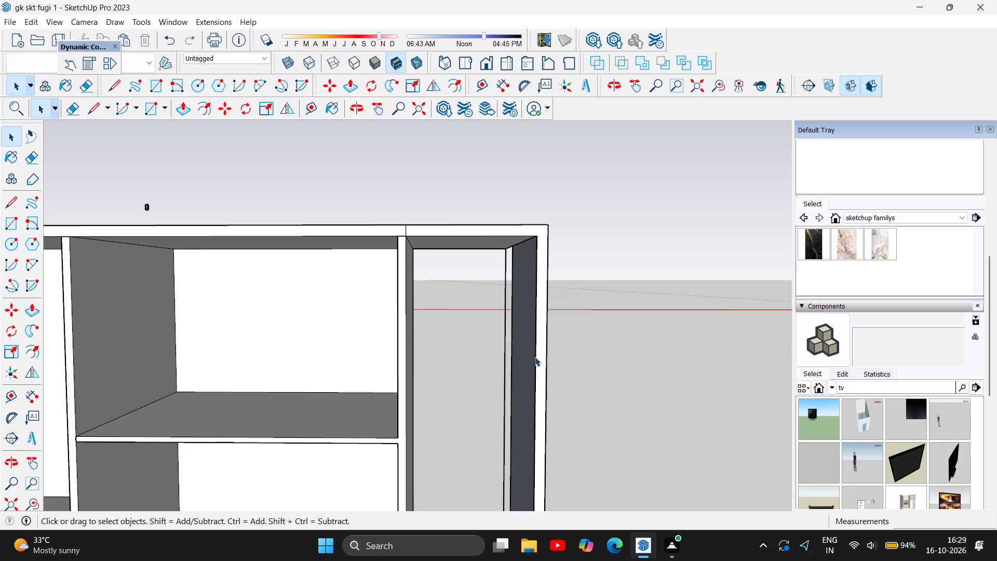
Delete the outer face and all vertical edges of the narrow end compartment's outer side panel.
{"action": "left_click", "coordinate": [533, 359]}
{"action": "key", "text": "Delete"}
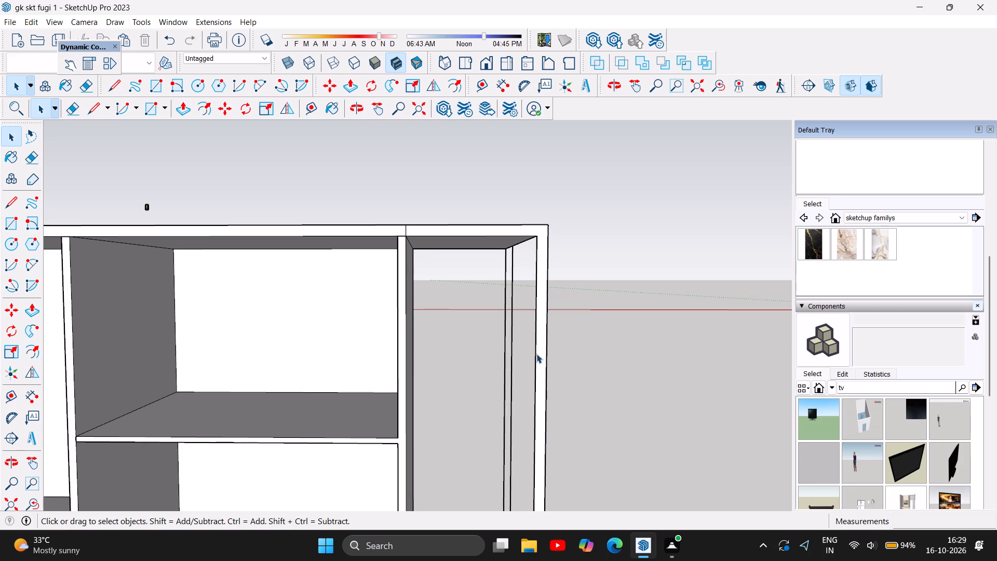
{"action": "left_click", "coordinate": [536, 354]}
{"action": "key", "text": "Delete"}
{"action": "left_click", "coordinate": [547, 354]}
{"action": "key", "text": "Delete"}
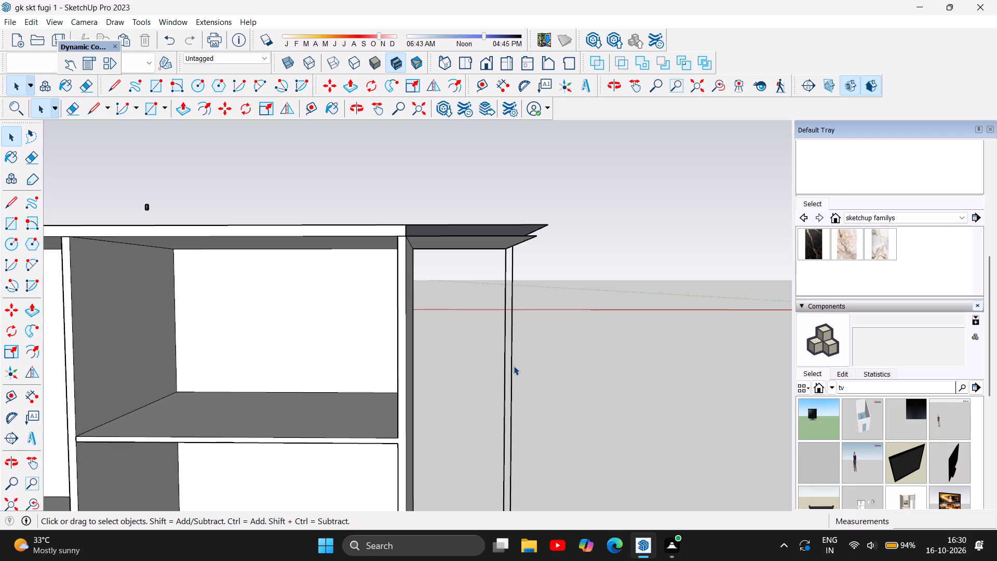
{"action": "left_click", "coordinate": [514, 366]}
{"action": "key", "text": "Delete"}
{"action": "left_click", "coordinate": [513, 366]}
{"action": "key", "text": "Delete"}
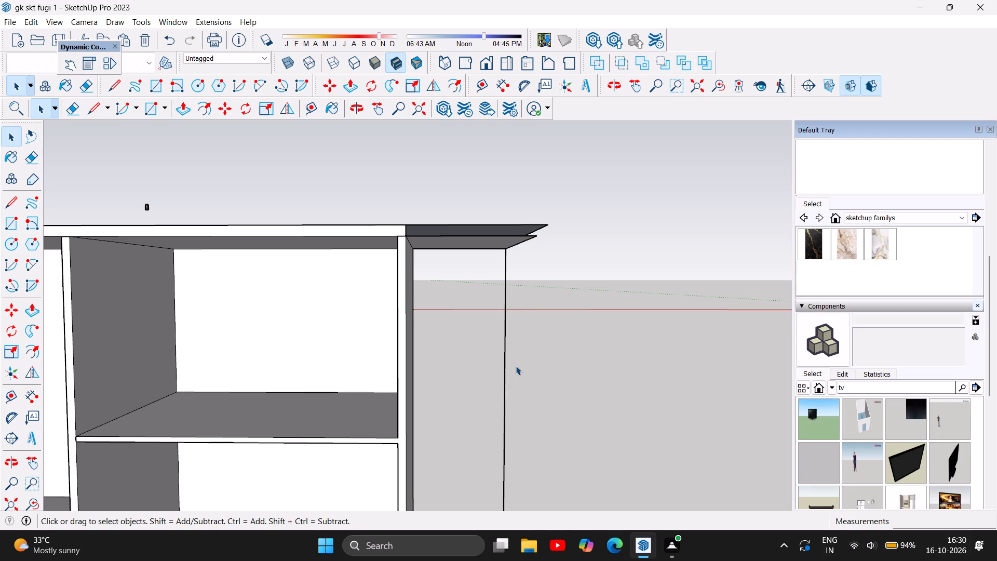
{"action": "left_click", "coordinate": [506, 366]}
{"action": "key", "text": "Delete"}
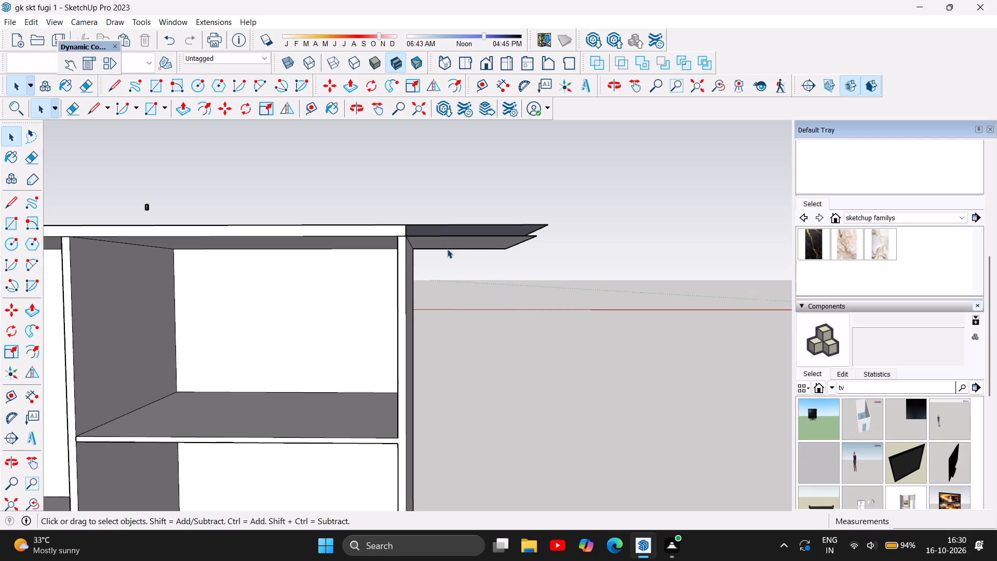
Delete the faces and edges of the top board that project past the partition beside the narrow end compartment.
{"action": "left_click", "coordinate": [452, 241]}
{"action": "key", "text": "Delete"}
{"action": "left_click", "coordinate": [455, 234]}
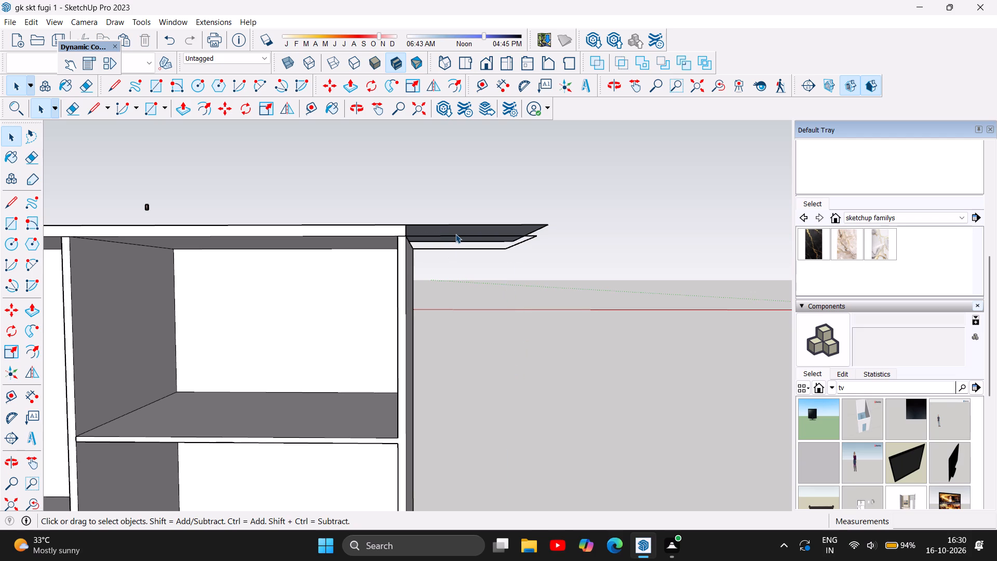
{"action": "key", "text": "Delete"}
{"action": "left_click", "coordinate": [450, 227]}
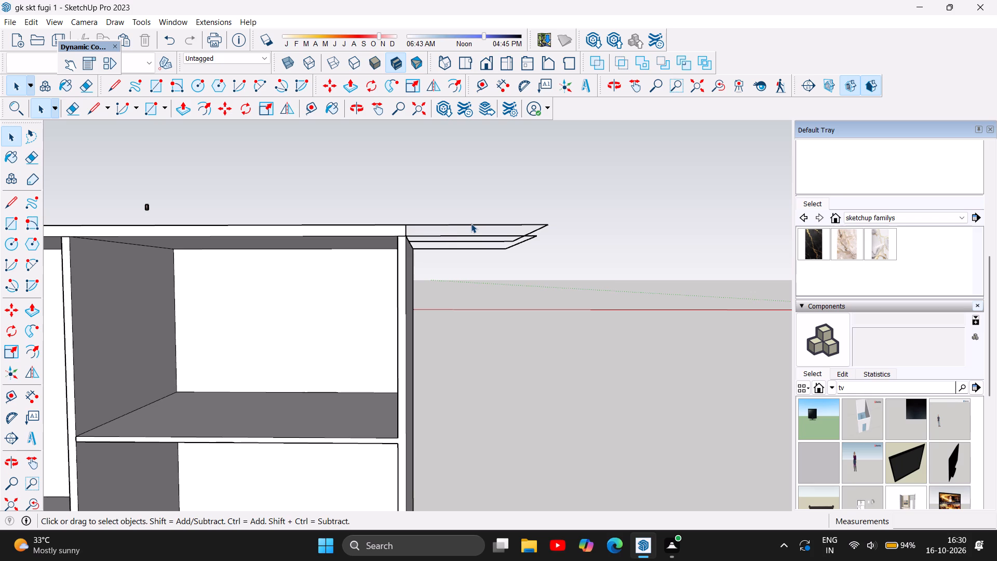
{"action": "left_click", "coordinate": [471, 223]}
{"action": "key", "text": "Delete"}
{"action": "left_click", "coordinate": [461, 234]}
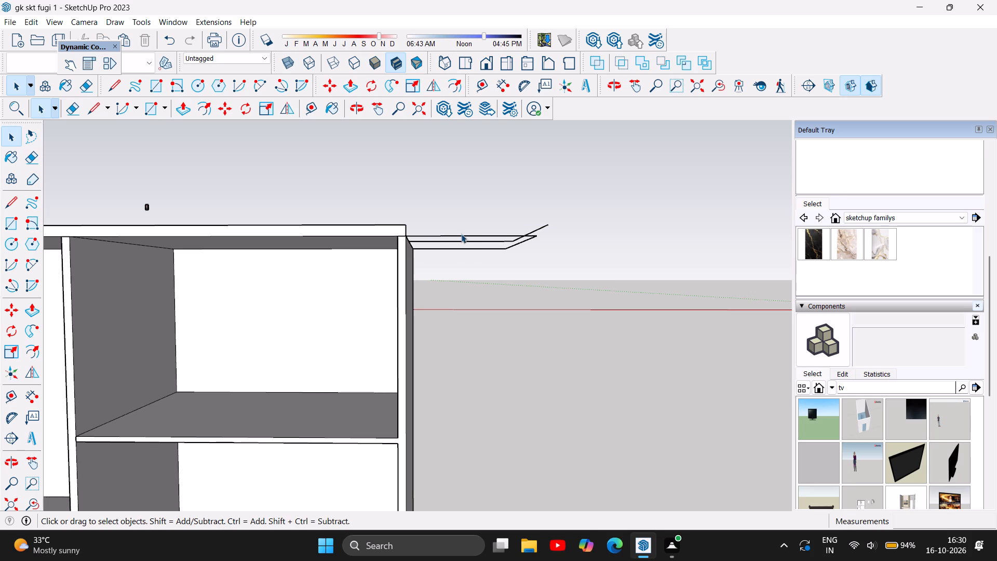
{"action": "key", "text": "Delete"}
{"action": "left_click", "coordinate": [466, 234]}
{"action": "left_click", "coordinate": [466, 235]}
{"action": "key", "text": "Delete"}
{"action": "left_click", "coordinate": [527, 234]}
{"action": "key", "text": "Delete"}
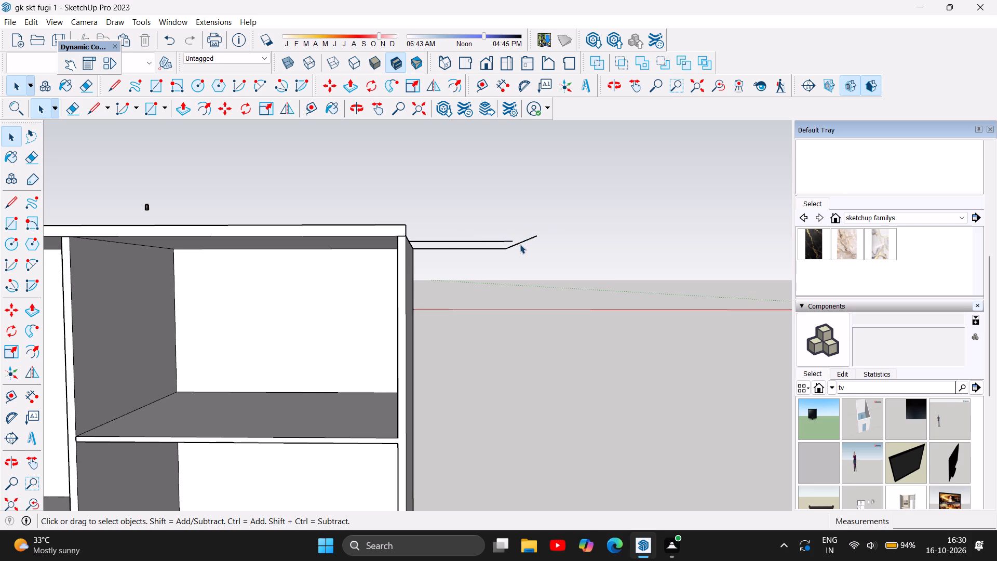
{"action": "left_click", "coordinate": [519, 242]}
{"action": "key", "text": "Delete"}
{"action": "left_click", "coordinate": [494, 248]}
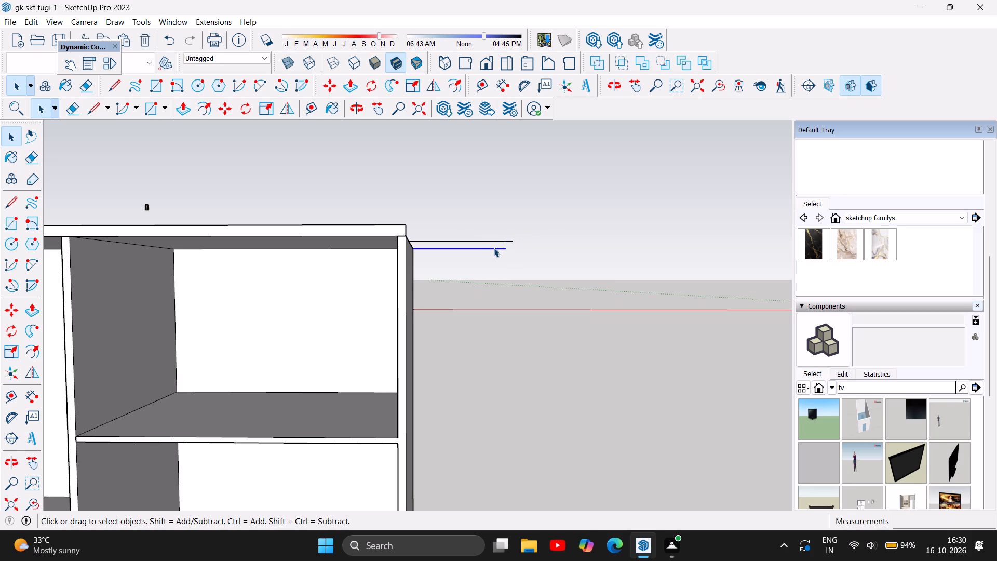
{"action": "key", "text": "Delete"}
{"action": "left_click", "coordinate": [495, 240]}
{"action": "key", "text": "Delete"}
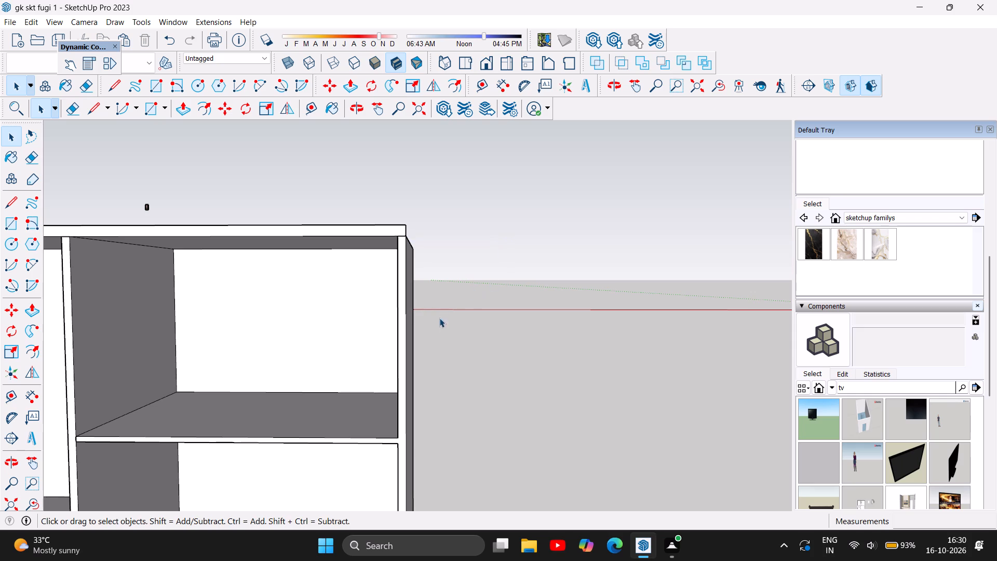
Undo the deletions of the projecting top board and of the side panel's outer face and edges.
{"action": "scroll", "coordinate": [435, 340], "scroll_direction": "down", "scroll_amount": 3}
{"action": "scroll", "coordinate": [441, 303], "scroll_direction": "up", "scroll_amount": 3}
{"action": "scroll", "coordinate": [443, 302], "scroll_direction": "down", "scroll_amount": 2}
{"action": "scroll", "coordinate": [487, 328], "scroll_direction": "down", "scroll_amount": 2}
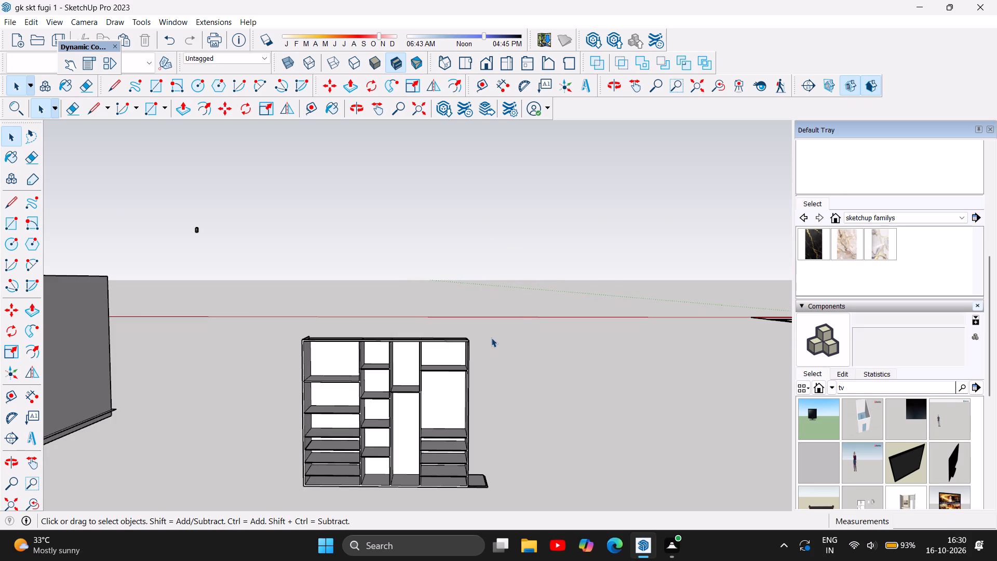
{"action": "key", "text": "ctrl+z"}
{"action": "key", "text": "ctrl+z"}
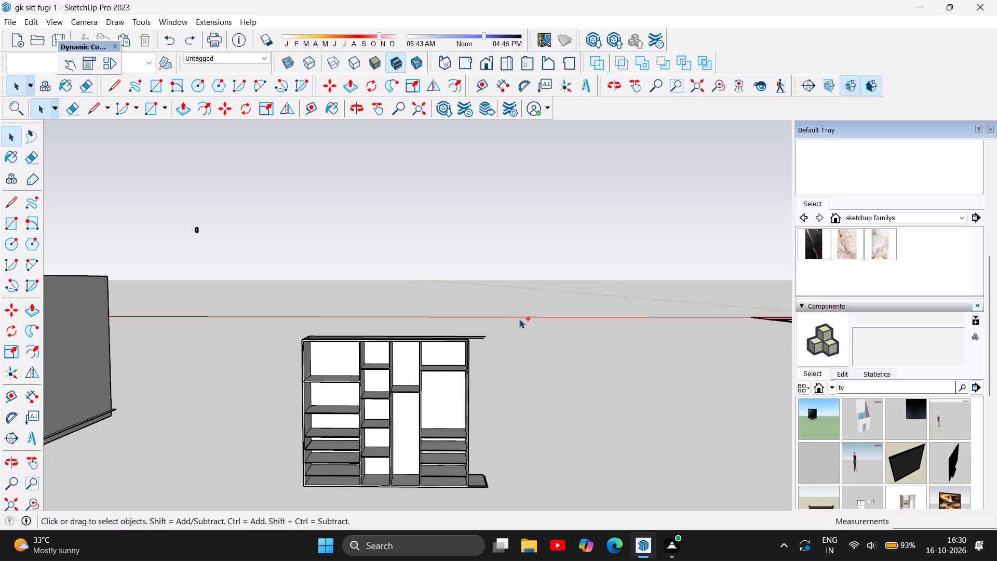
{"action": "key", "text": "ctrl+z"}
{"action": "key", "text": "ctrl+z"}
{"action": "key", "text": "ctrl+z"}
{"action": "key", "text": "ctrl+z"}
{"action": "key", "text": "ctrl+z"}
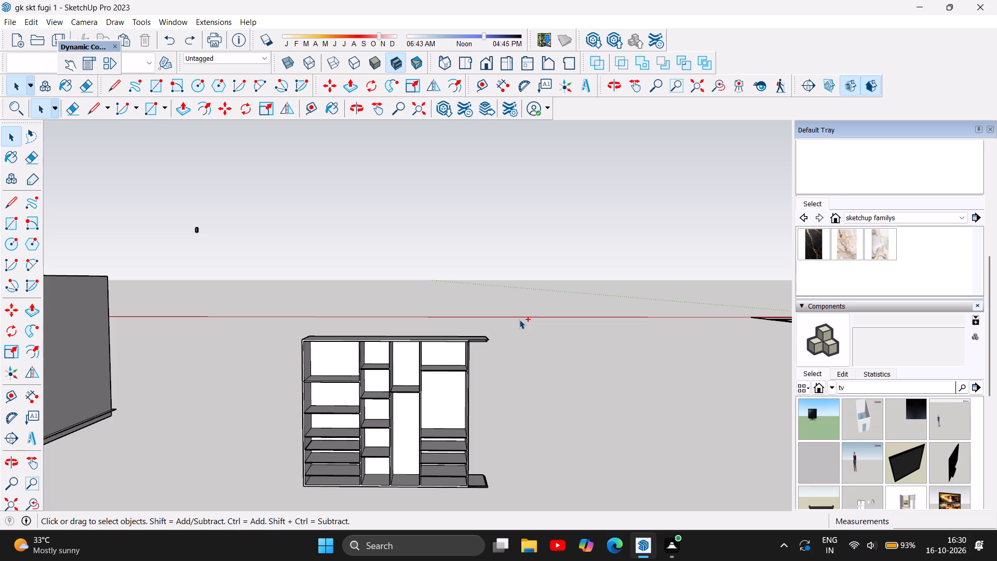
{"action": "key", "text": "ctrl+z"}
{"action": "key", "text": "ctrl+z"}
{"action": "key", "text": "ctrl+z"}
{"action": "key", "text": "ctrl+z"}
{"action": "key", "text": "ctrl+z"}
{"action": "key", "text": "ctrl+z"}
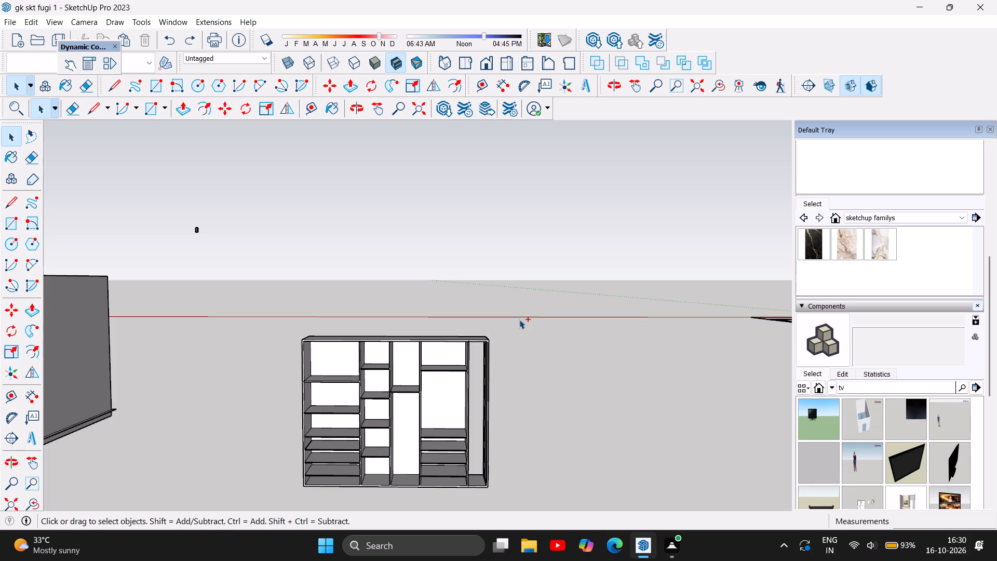
Draw a 2' line across the wardrobe's top face from front to back, in line with the partition beside the narrow end compartment.
{"action": "scroll", "coordinate": [482, 373], "scroll_direction": "up", "scroll_amount": 2}
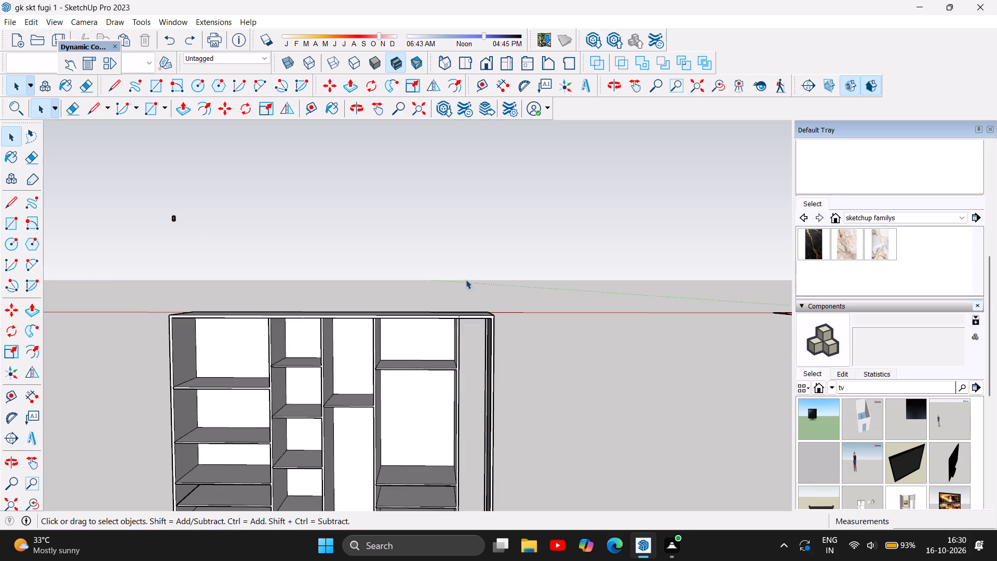
{"action": "left_click", "coordinate": [352, 109]}
{"action": "left_click_drag", "start_coordinate": [359, 224], "coordinate": [369, 386]}
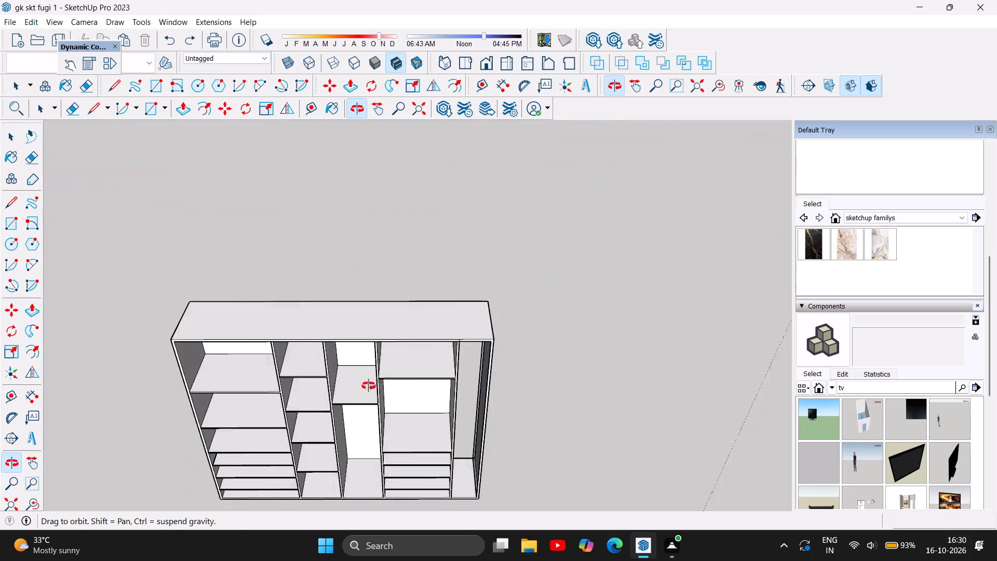
{"action": "left_click_drag", "start_coordinate": [369, 386], "coordinate": [328, 349]}
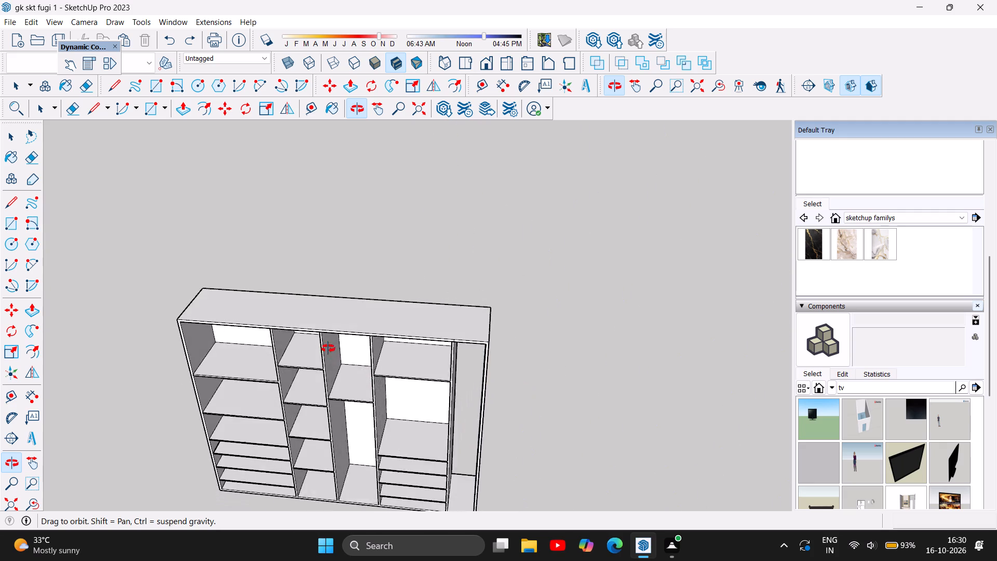
{"action": "left_click_drag", "start_coordinate": [328, 349], "coordinate": [353, 419]}
{"action": "scroll", "coordinate": [470, 297], "scroll_direction": "up", "scroll_amount": 3}
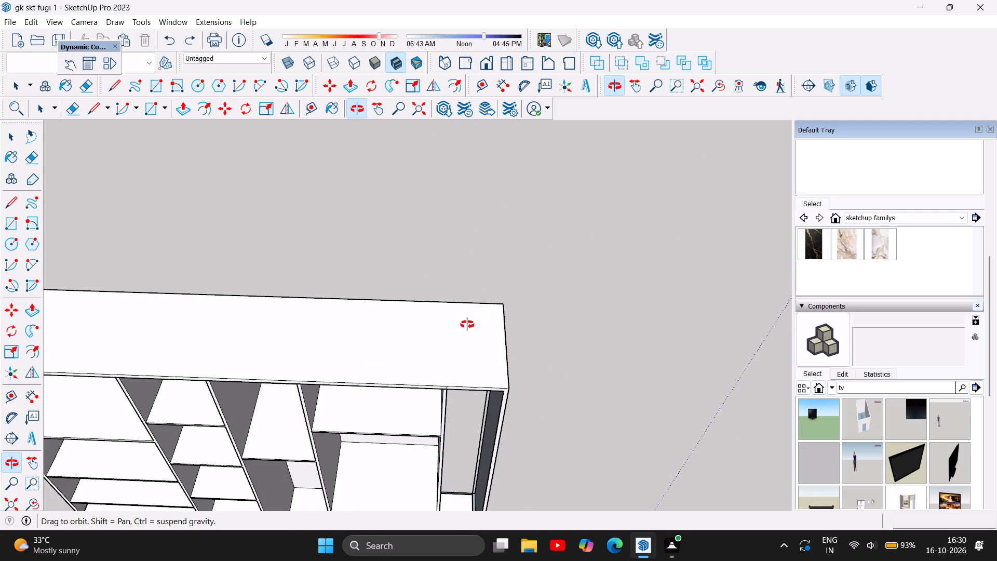
{"action": "scroll", "coordinate": [10, 209], "scroll_direction": "up", "scroll_amount": 1}
{"action": "left_click", "coordinate": [10, 209]}
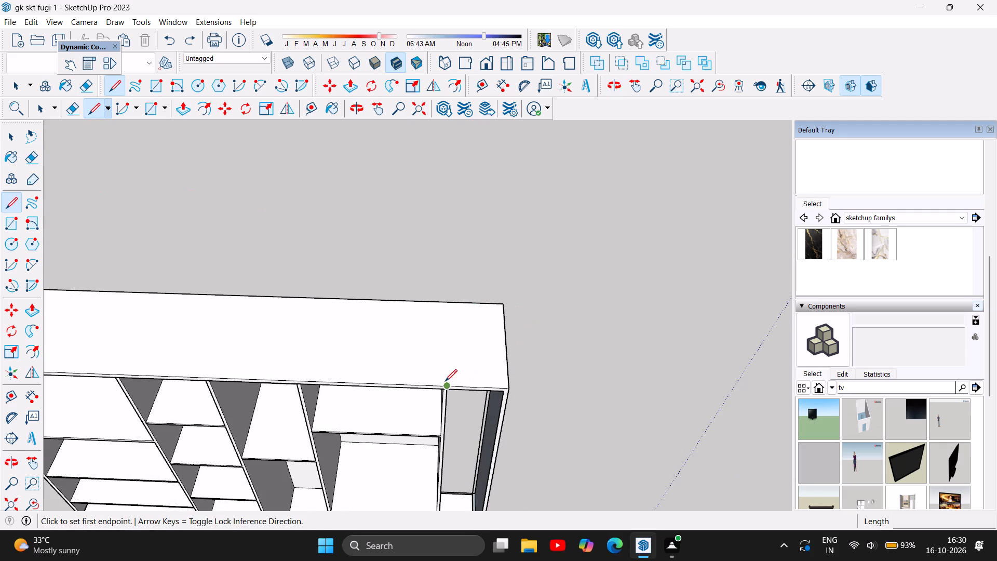
{"action": "left_click", "coordinate": [447, 387]}
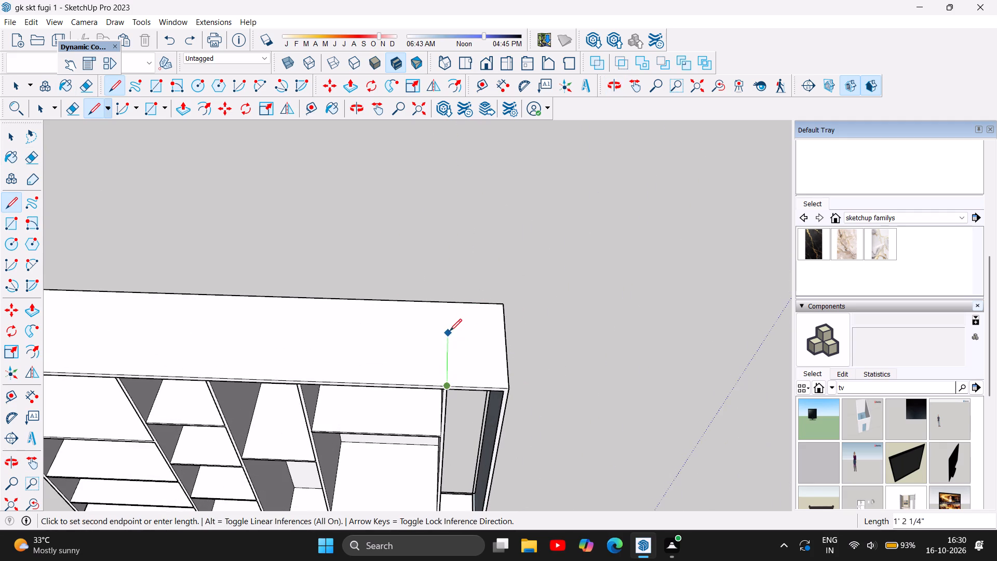
{"action": "left_click", "coordinate": [451, 302]}
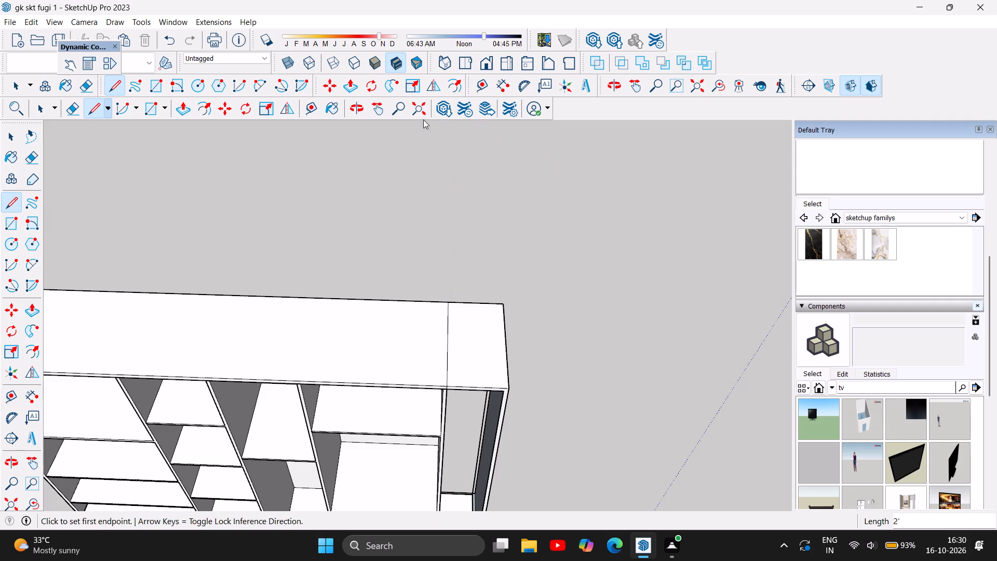
Delete the section of the wardrobe's top face that covers the narrow end compartment, up to the dividing line.
{"action": "left_click", "coordinate": [361, 108]}
{"action": "left_click_drag", "start_coordinate": [574, 271], "coordinate": [448, 289]}
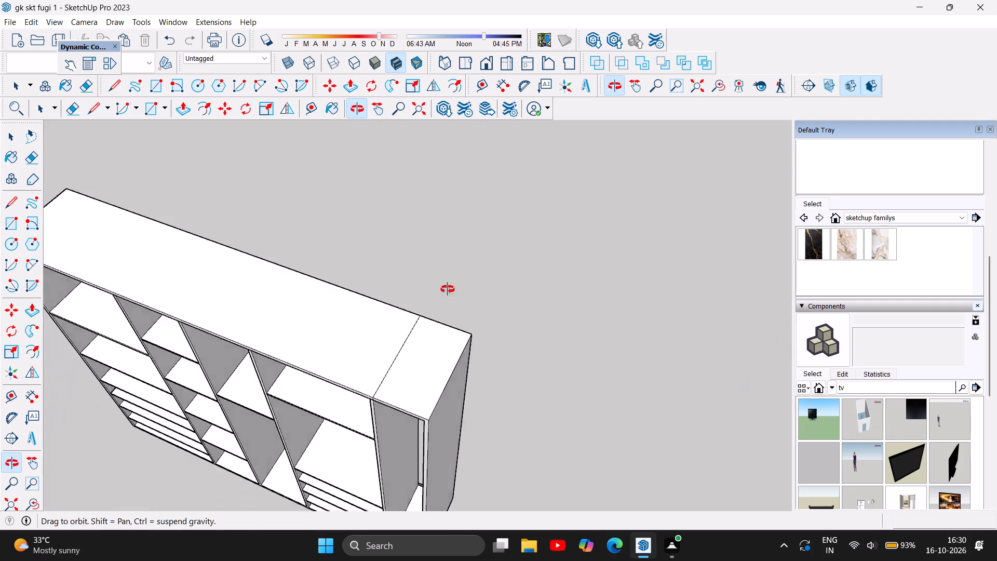
{"action": "left_click_drag", "start_coordinate": [448, 289], "coordinate": [165, 239]}
{"action": "left_click_drag", "start_coordinate": [505, 300], "coordinate": [304, 248]}
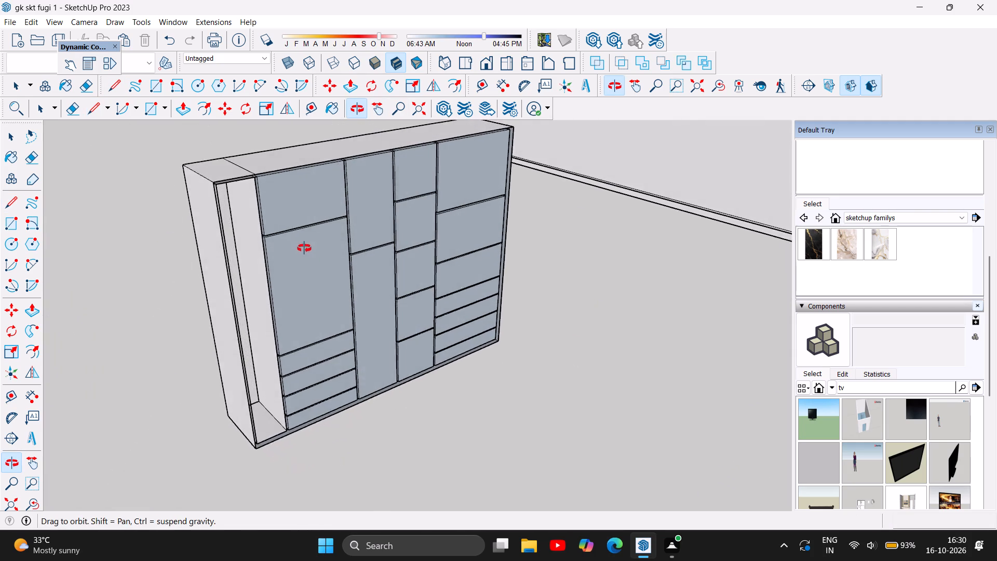
{"action": "left_click_drag", "start_coordinate": [304, 248], "coordinate": [220, 348]}
{"action": "scroll", "coordinate": [234, 171], "scroll_direction": "up", "scroll_amount": 1}
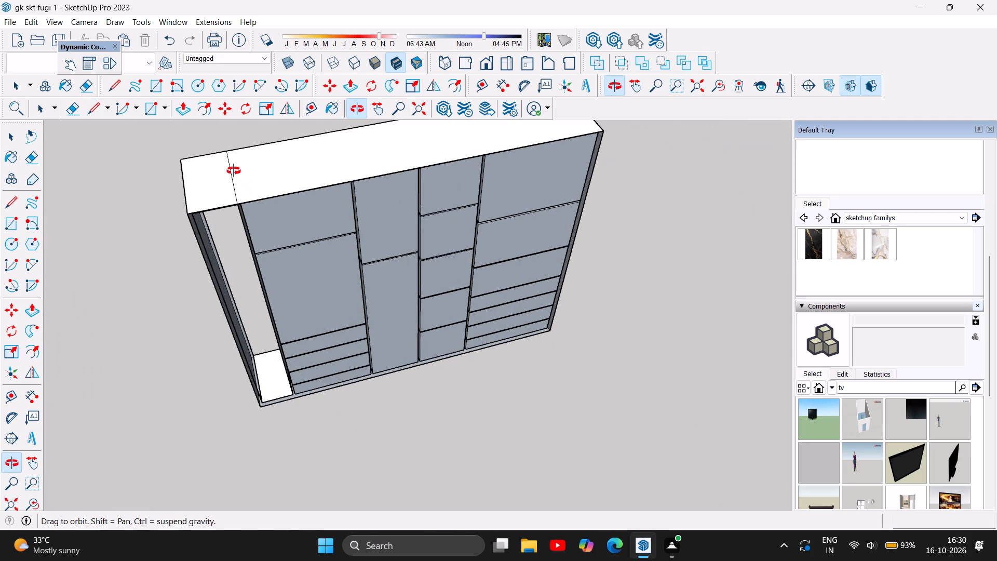
{"action": "scroll", "coordinate": [234, 171], "scroll_direction": "up", "scroll_amount": 3}
{"action": "scroll", "coordinate": [226, 220], "scroll_direction": "up", "scroll_amount": 3}
{"action": "scroll", "coordinate": [303, 251], "scroll_direction": "down", "scroll_amount": 4}
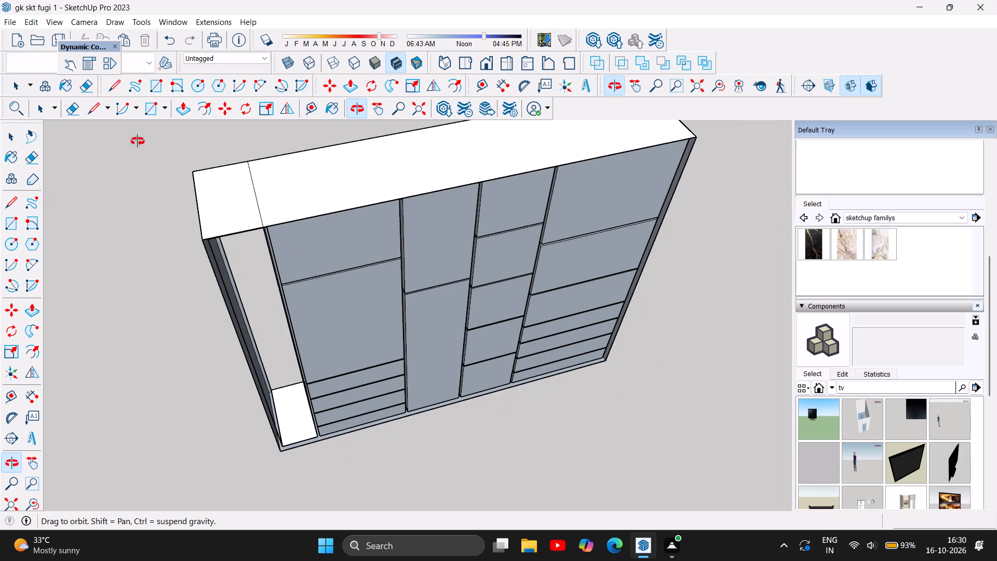
{"action": "left_click", "coordinate": [11, 136]}
{"action": "left_click", "coordinate": [248, 208]}
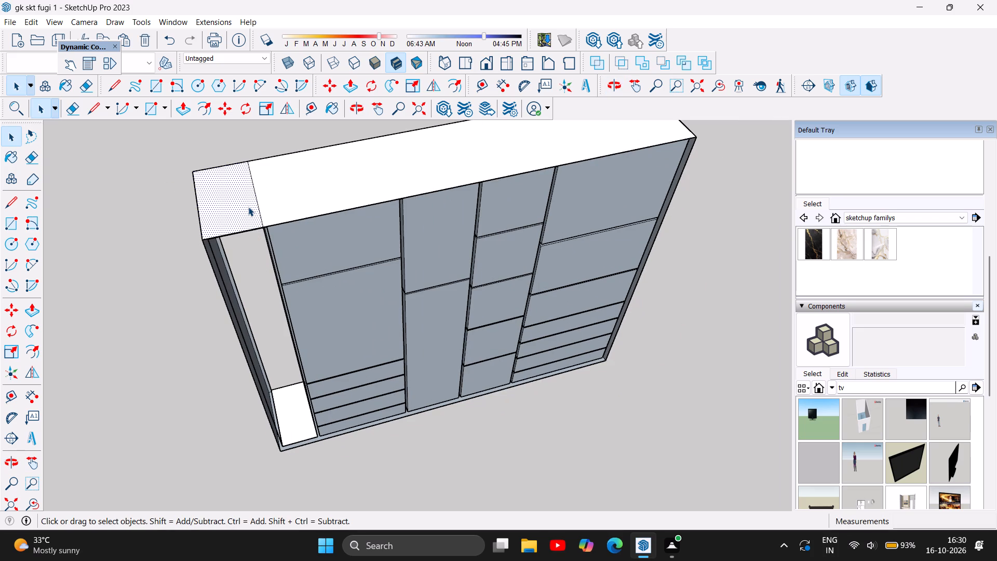
{"action": "key", "text": "Delete"}
Delete the bottom board's faces inside the narrow end compartment so it opens right through.
{"action": "left_click", "coordinate": [294, 439]}
{"action": "key", "text": "Delete"}
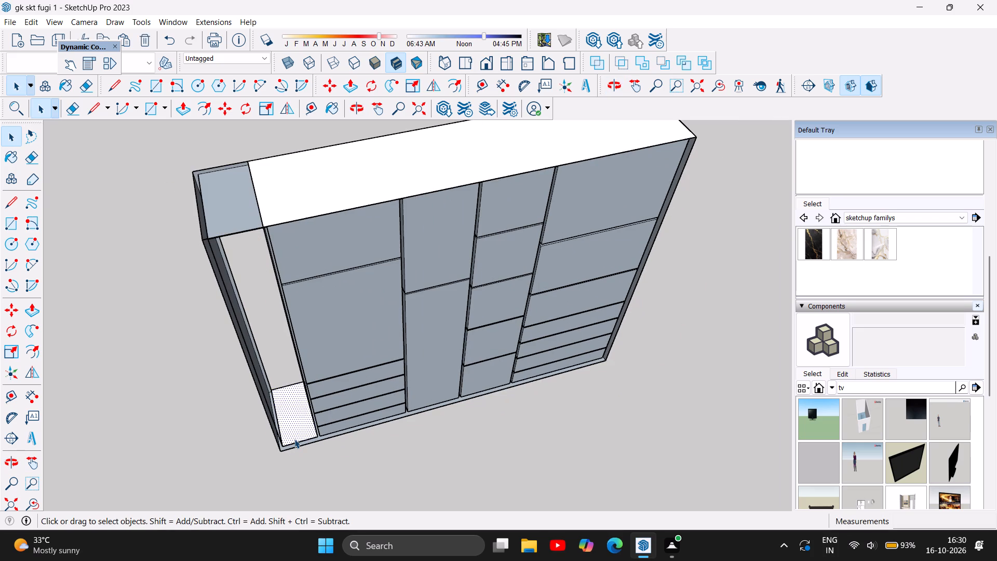
{"action": "left_click", "coordinate": [295, 429]}
{"action": "key", "text": "Delete"}
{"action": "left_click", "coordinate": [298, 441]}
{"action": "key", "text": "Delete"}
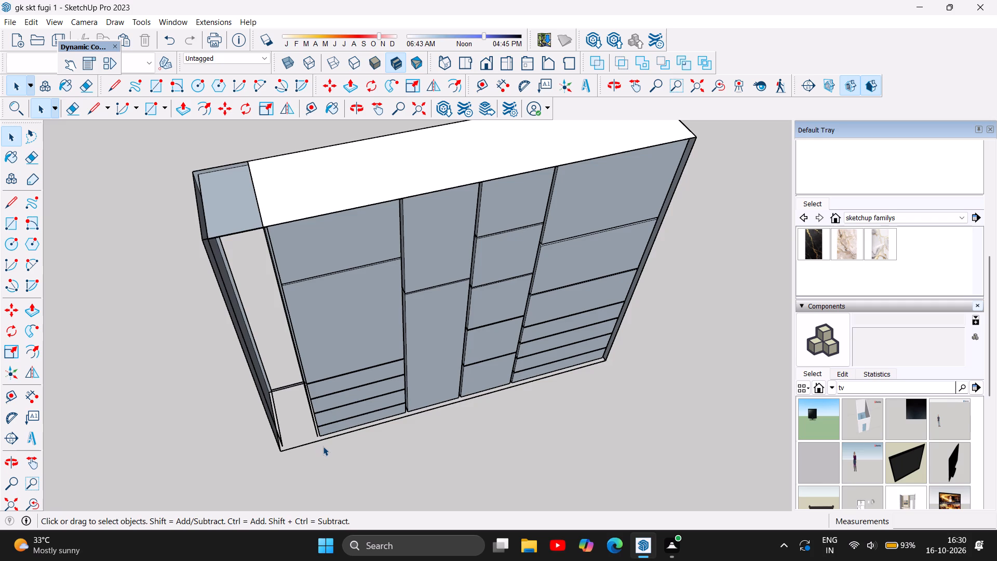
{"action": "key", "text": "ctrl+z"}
Draw a short line across the bottom board's rear edge, in line with the partition beside the narrow end compartment.
{"action": "scroll", "coordinate": [315, 433], "scroll_direction": "up", "scroll_amount": 3}
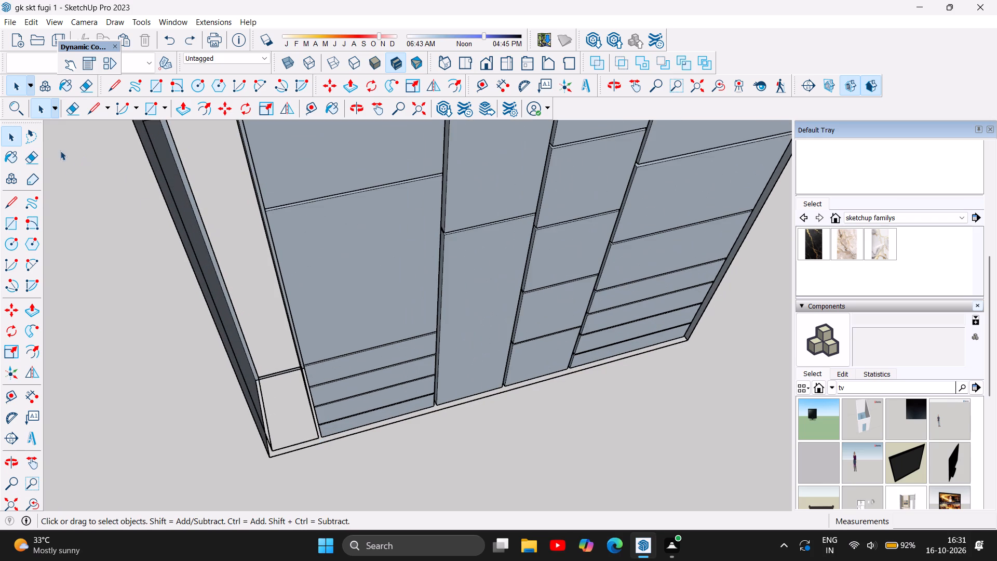
{"action": "left_click", "coordinate": [93, 111]}
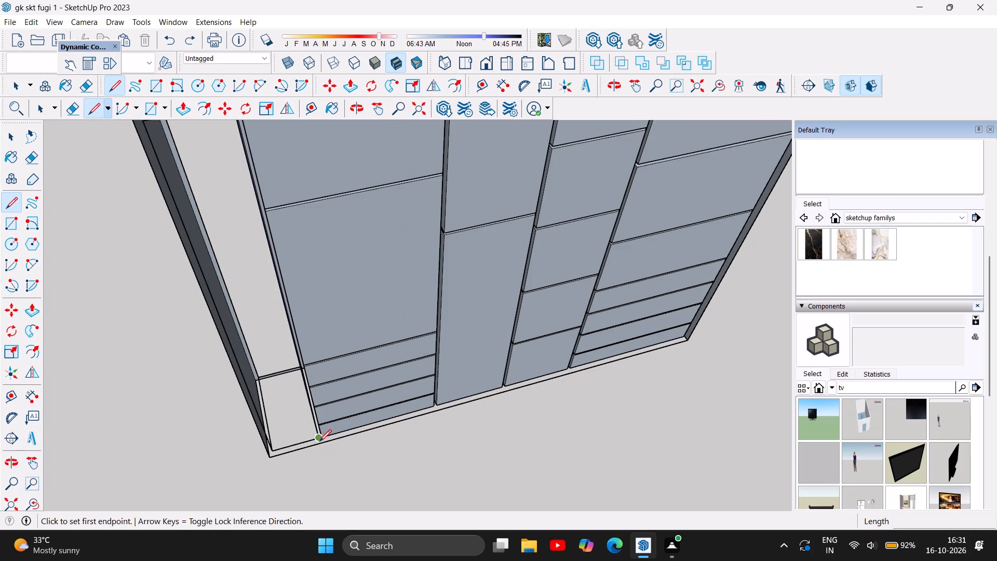
{"action": "triple_click", "coordinate": [319, 439]}
{"action": "left_click", "coordinate": [320, 447]}
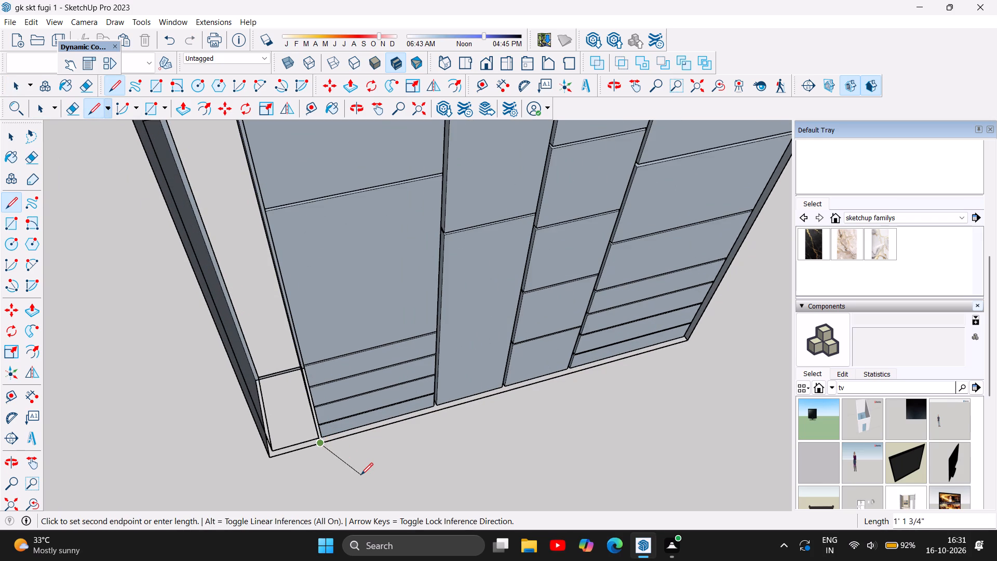
{"action": "key", "text": "Escape"}
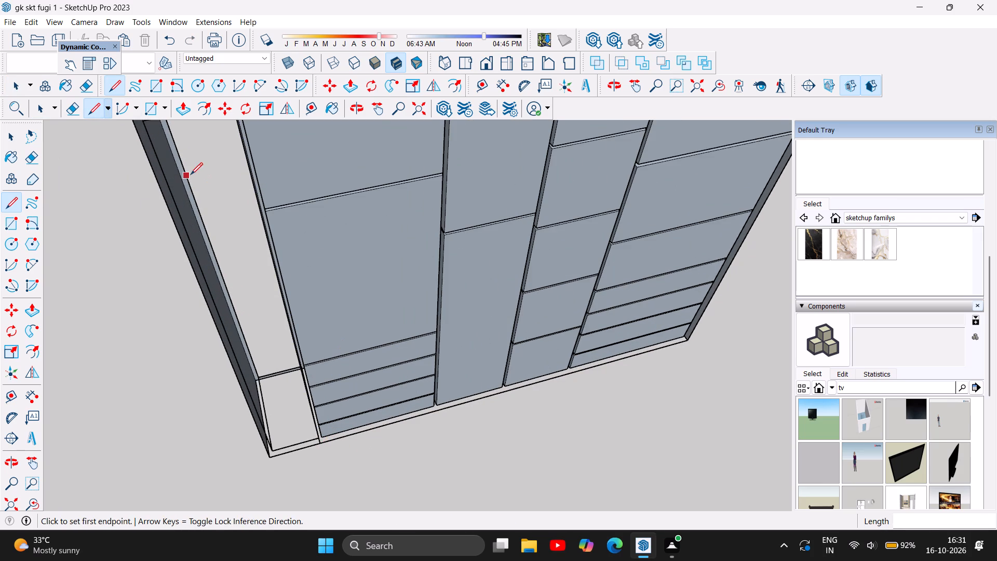
{"action": "left_click", "coordinate": [9, 132]}
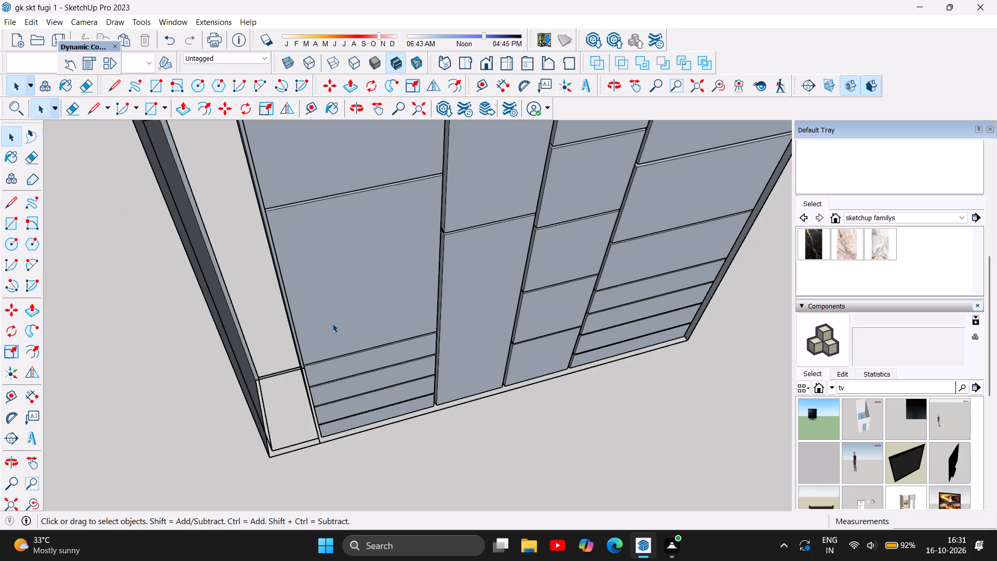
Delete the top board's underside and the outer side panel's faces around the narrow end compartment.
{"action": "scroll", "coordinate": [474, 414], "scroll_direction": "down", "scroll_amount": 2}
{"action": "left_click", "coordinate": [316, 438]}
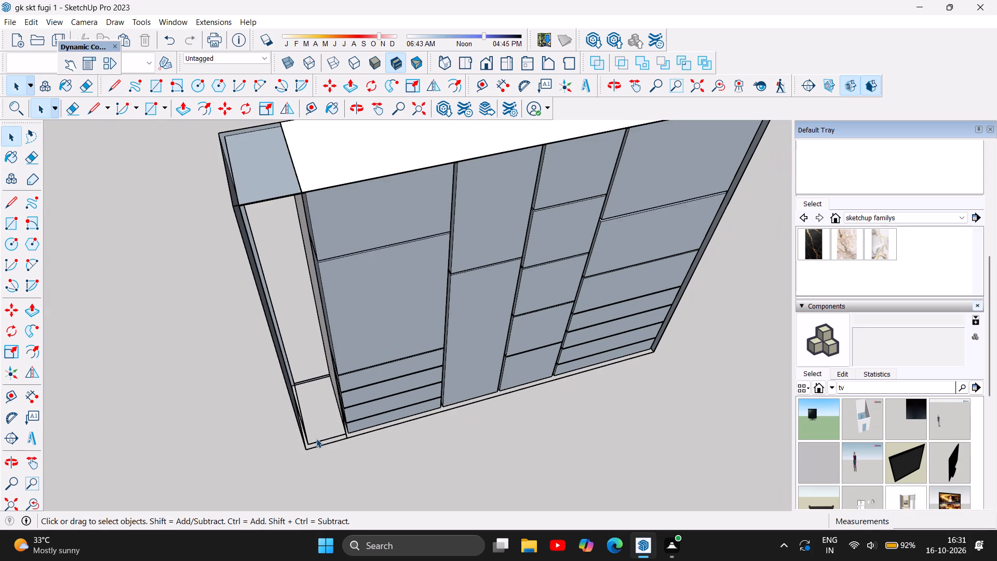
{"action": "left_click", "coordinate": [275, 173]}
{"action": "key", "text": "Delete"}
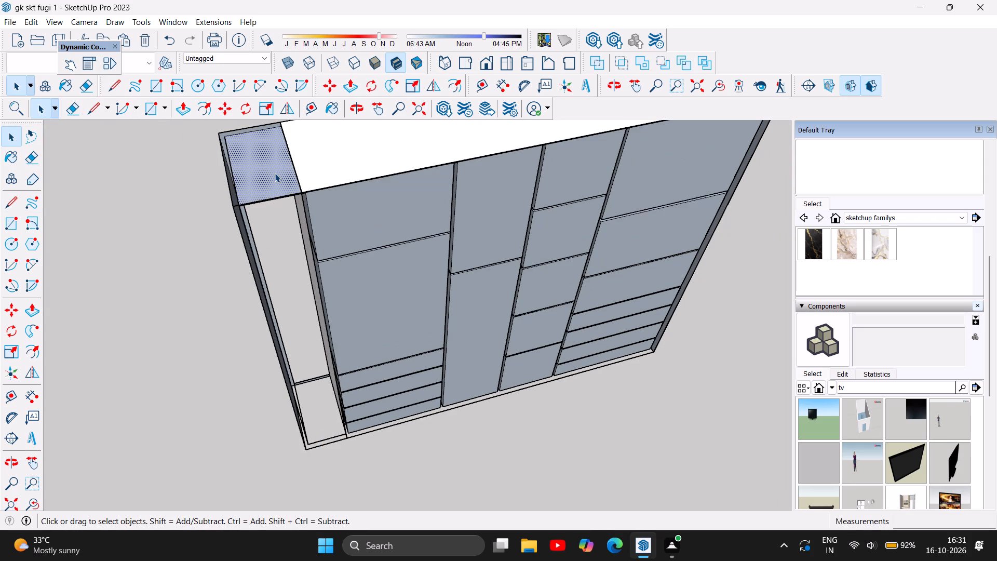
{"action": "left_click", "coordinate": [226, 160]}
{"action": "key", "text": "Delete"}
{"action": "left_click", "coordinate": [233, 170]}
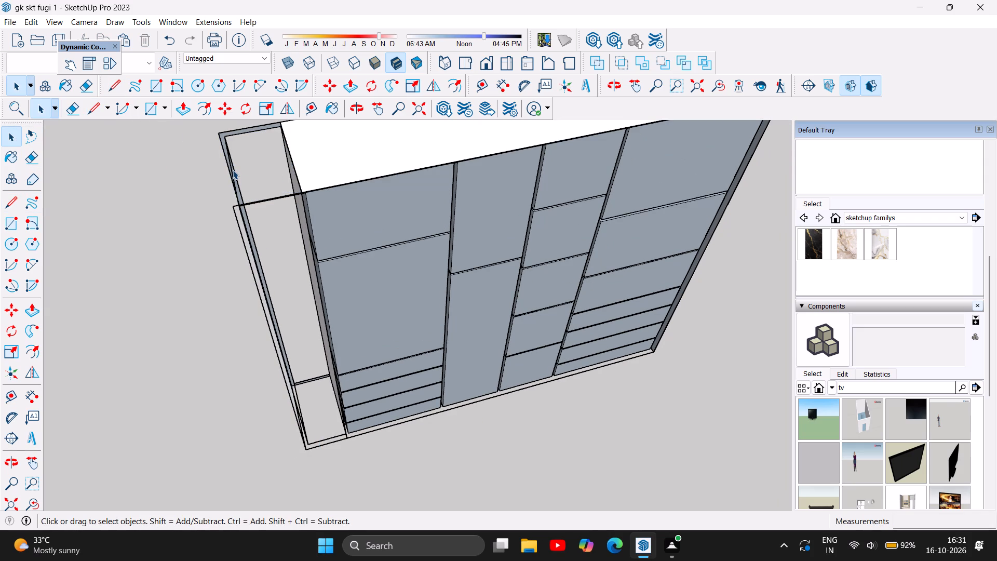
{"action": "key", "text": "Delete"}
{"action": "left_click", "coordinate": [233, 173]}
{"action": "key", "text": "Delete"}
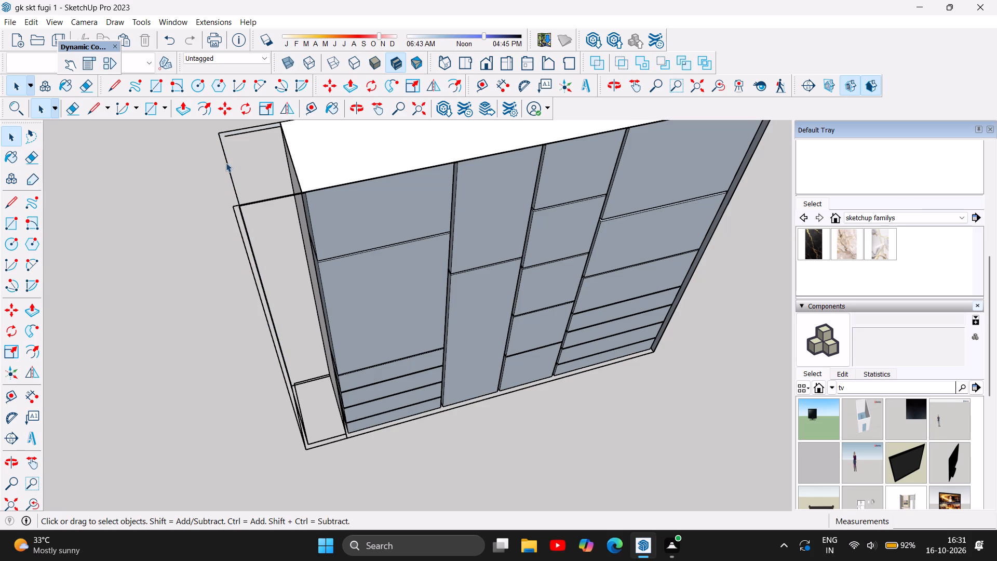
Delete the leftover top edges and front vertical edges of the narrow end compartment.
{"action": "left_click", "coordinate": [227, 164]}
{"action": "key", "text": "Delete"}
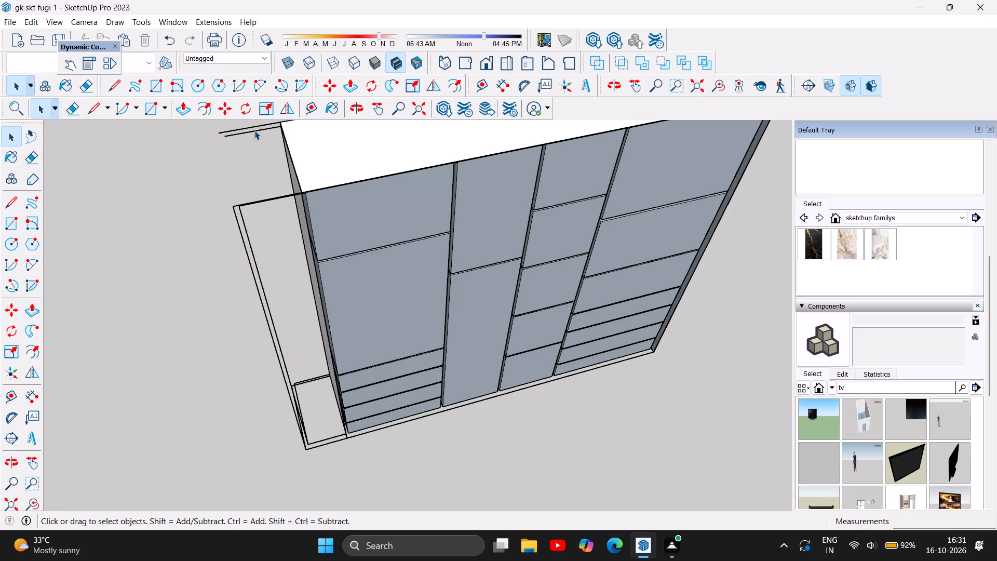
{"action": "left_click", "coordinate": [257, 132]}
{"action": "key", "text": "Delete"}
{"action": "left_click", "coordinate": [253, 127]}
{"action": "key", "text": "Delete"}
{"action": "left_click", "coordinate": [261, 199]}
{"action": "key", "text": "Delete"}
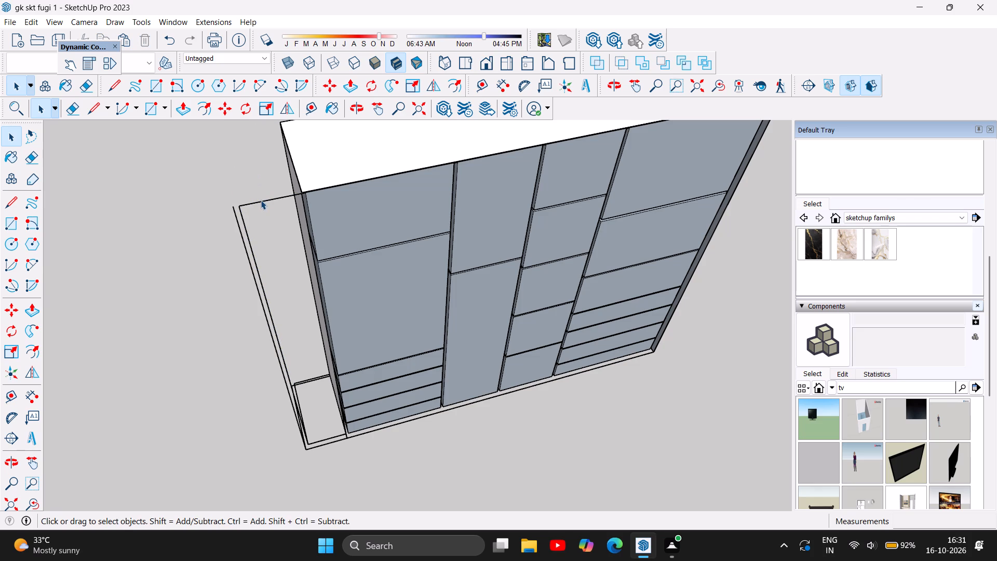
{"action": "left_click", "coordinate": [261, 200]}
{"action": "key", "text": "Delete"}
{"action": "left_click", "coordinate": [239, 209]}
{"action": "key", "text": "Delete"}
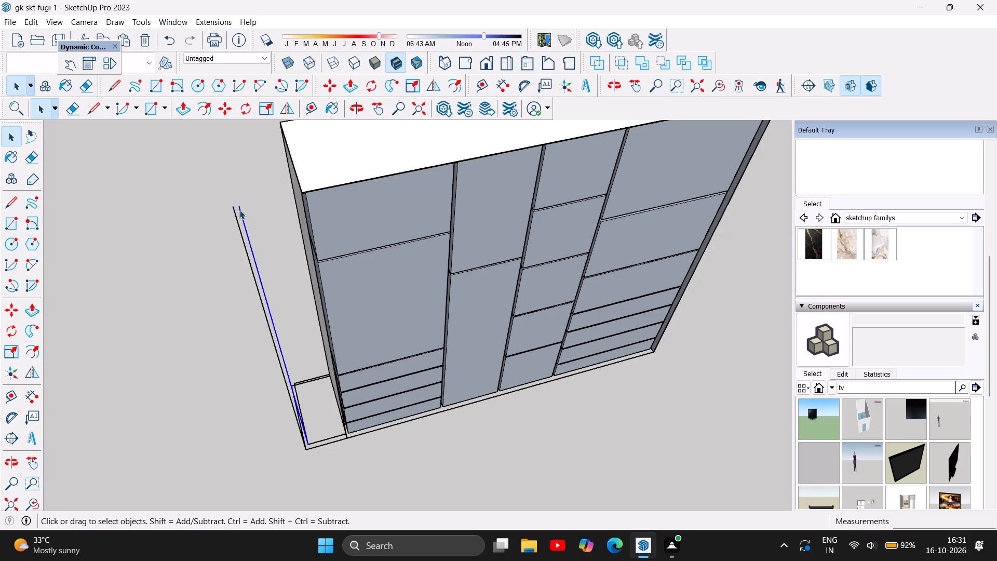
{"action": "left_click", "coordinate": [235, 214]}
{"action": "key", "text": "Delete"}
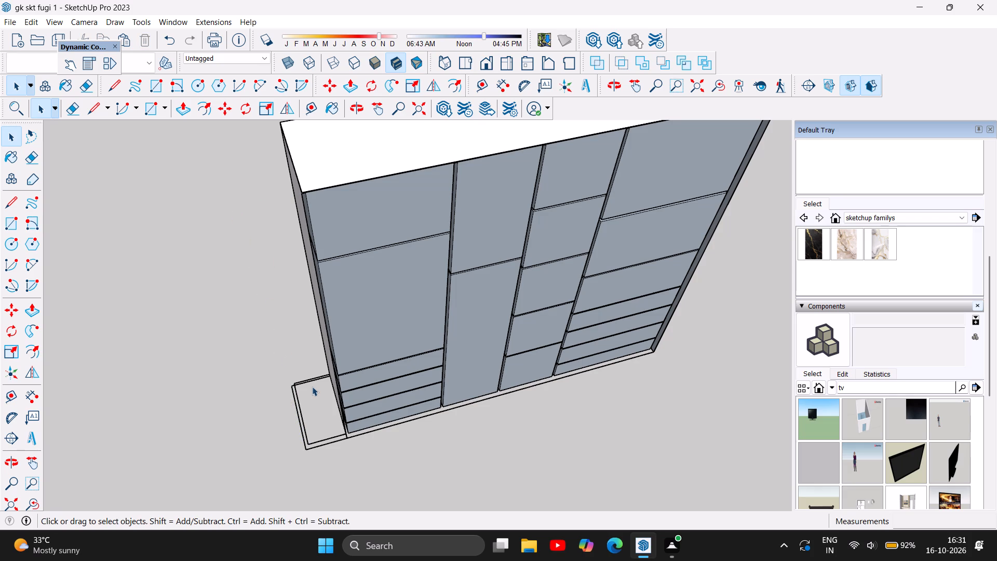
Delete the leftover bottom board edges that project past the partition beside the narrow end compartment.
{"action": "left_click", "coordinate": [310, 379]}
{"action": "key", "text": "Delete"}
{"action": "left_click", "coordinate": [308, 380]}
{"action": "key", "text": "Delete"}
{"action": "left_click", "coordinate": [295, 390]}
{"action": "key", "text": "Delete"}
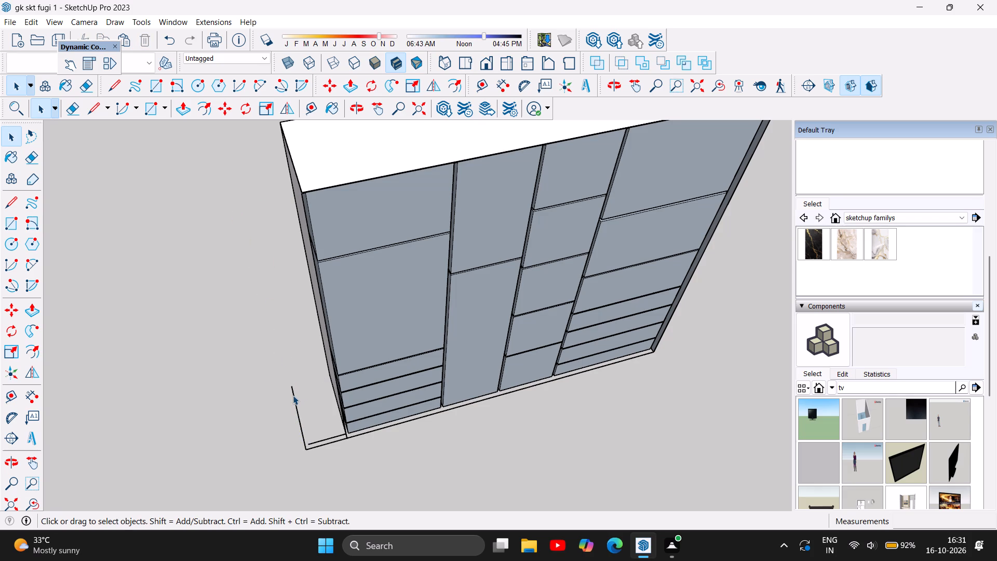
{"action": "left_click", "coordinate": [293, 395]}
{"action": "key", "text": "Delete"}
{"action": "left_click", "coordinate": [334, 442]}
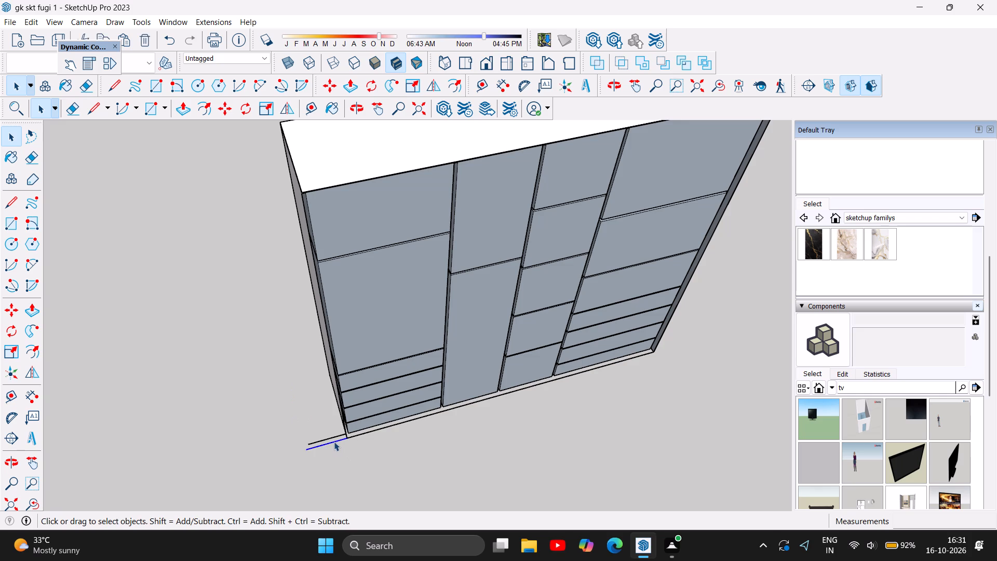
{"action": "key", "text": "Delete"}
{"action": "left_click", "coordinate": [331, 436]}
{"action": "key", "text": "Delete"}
Examine the shortened wardrobe's cut end, base and rear faces.
{"action": "scroll", "coordinate": [699, 436], "scroll_direction": "down", "scroll_amount": 5}
{"action": "scroll", "coordinate": [670, 401], "scroll_direction": "up", "scroll_amount": 1}
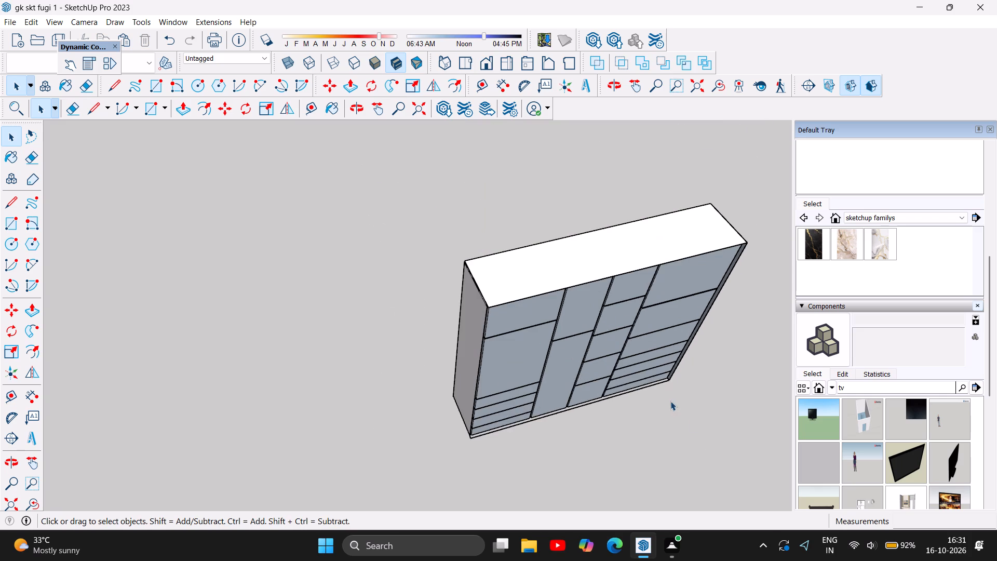
{"action": "scroll", "coordinate": [670, 401], "scroll_direction": "up", "scroll_amount": 5}
{"action": "scroll", "coordinate": [523, 378], "scroll_direction": "up", "scroll_amount": 4}
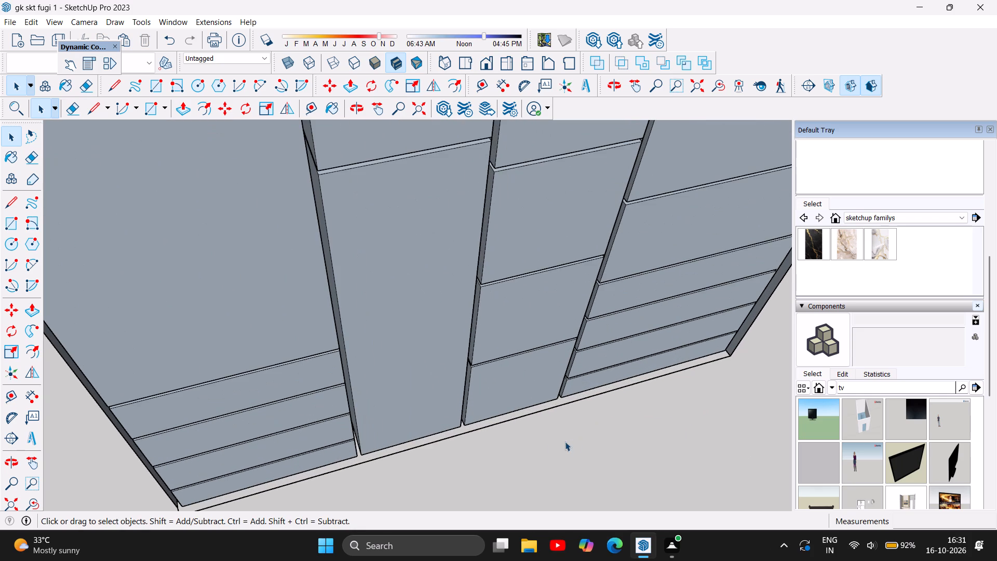
{"action": "scroll", "coordinate": [586, 427], "scroll_direction": "down", "scroll_amount": 3}
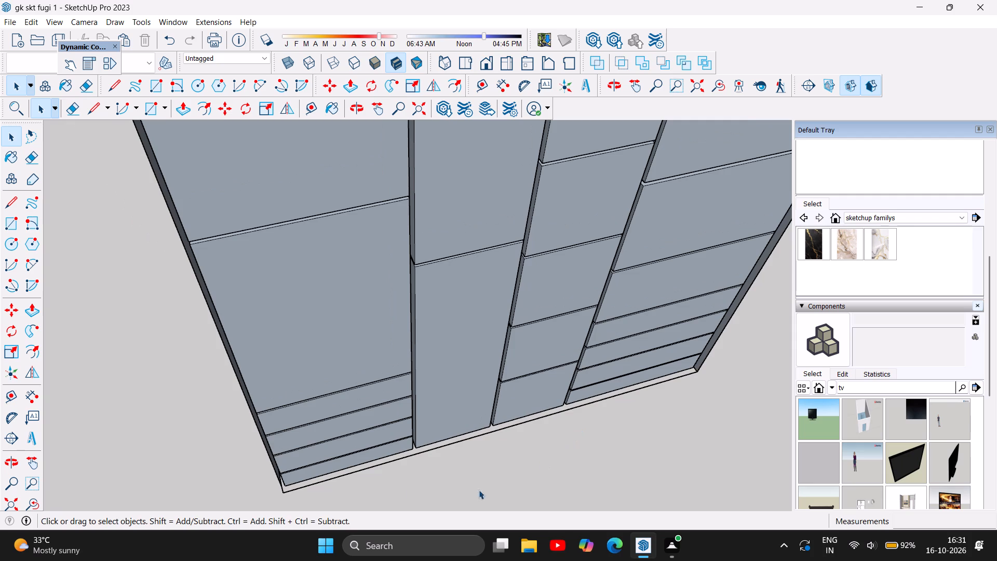
{"action": "scroll", "coordinate": [676, 444], "scroll_direction": "down", "scroll_amount": 5}
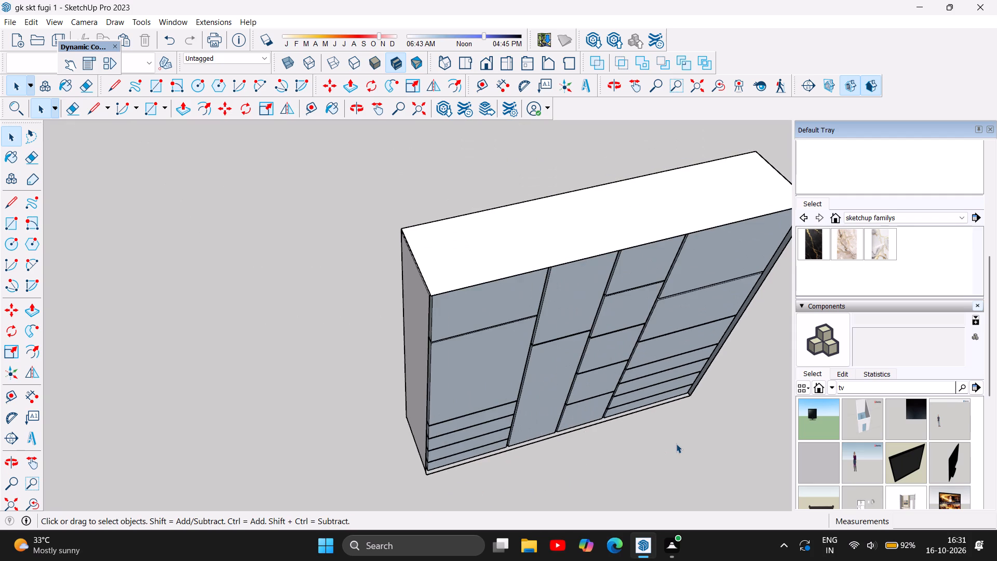
{"action": "scroll", "coordinate": [676, 444], "scroll_direction": "down", "scroll_amount": 3}
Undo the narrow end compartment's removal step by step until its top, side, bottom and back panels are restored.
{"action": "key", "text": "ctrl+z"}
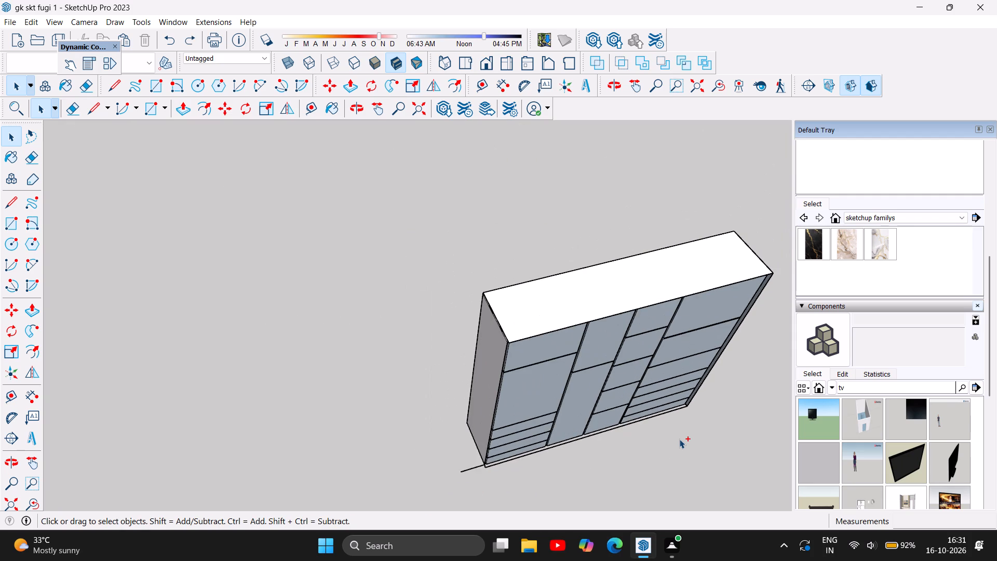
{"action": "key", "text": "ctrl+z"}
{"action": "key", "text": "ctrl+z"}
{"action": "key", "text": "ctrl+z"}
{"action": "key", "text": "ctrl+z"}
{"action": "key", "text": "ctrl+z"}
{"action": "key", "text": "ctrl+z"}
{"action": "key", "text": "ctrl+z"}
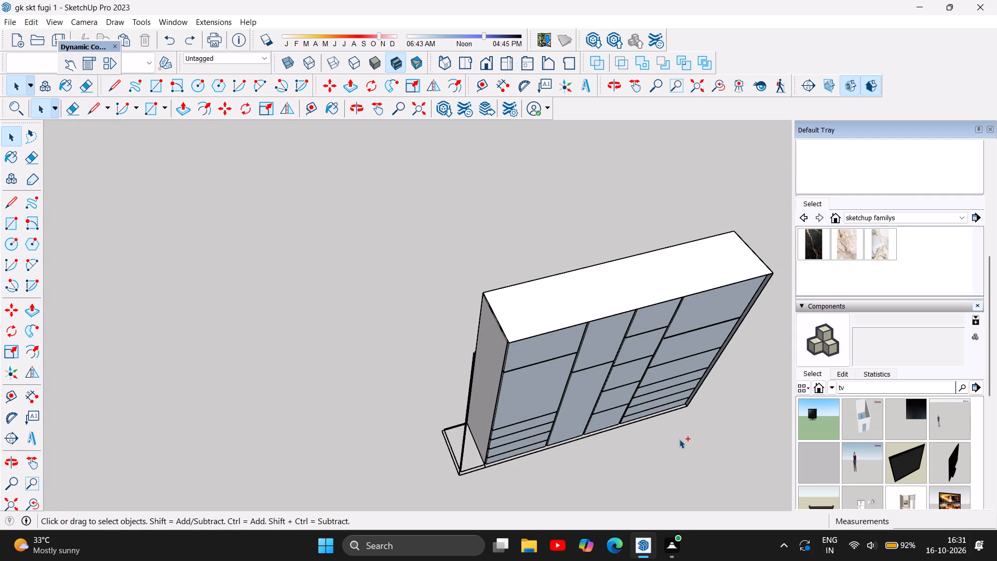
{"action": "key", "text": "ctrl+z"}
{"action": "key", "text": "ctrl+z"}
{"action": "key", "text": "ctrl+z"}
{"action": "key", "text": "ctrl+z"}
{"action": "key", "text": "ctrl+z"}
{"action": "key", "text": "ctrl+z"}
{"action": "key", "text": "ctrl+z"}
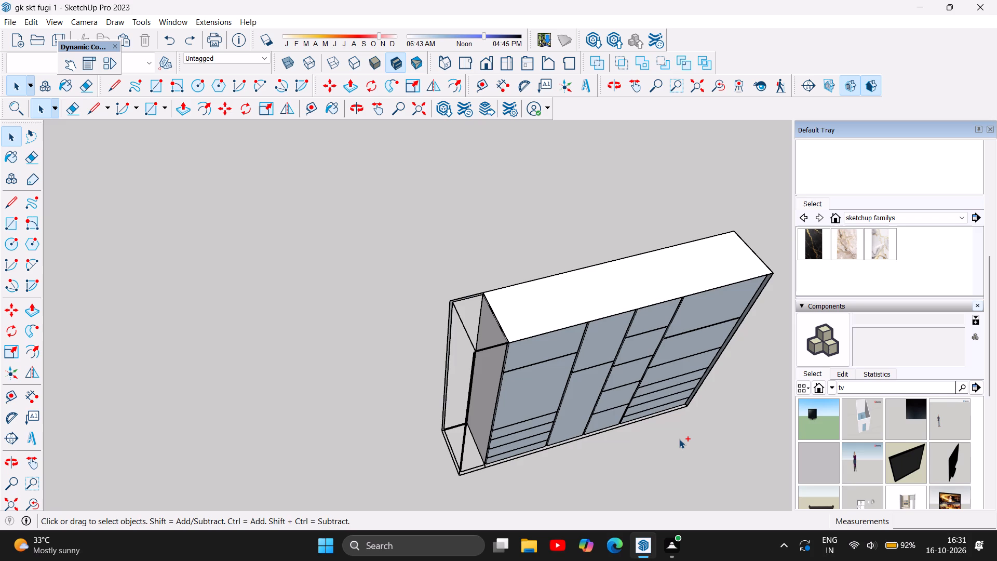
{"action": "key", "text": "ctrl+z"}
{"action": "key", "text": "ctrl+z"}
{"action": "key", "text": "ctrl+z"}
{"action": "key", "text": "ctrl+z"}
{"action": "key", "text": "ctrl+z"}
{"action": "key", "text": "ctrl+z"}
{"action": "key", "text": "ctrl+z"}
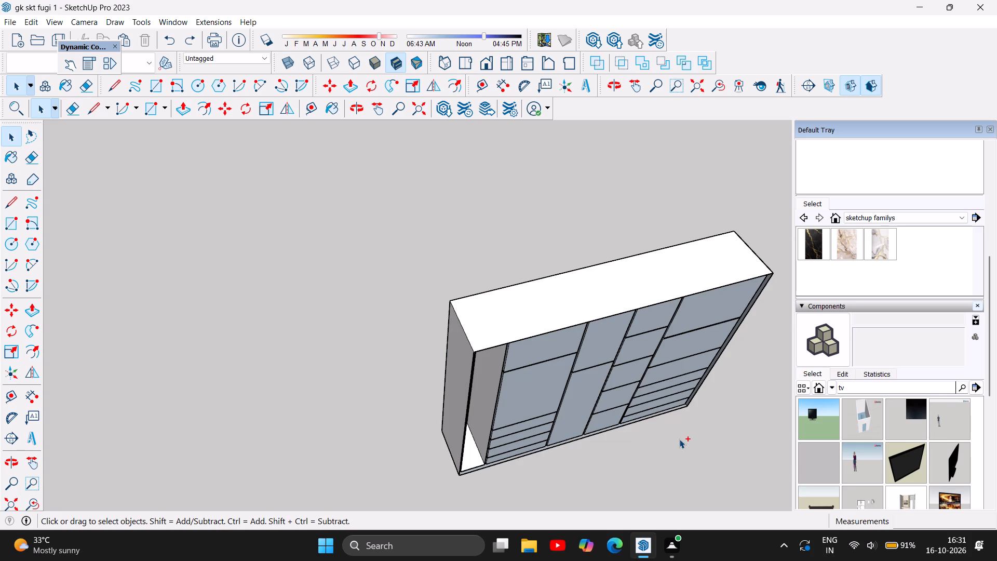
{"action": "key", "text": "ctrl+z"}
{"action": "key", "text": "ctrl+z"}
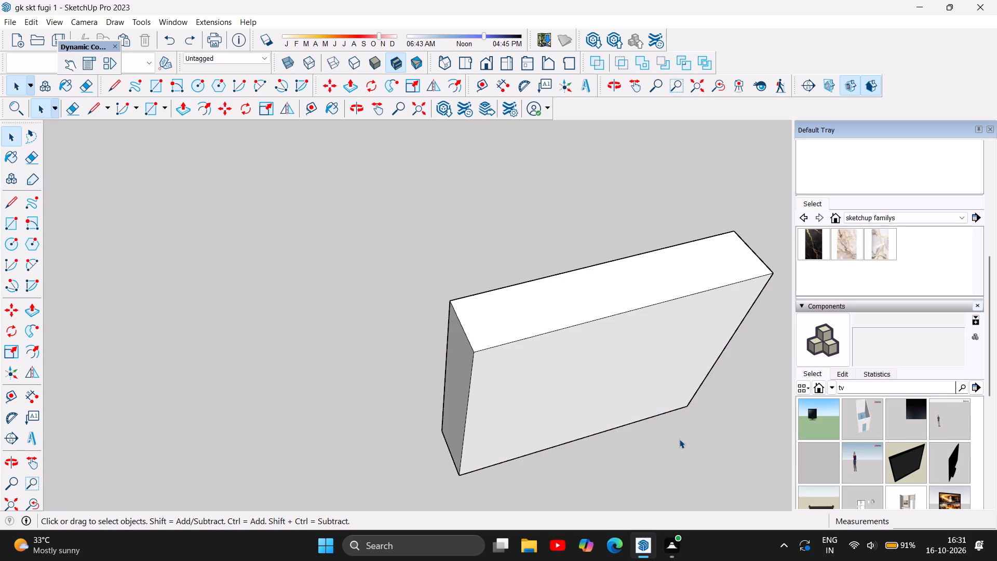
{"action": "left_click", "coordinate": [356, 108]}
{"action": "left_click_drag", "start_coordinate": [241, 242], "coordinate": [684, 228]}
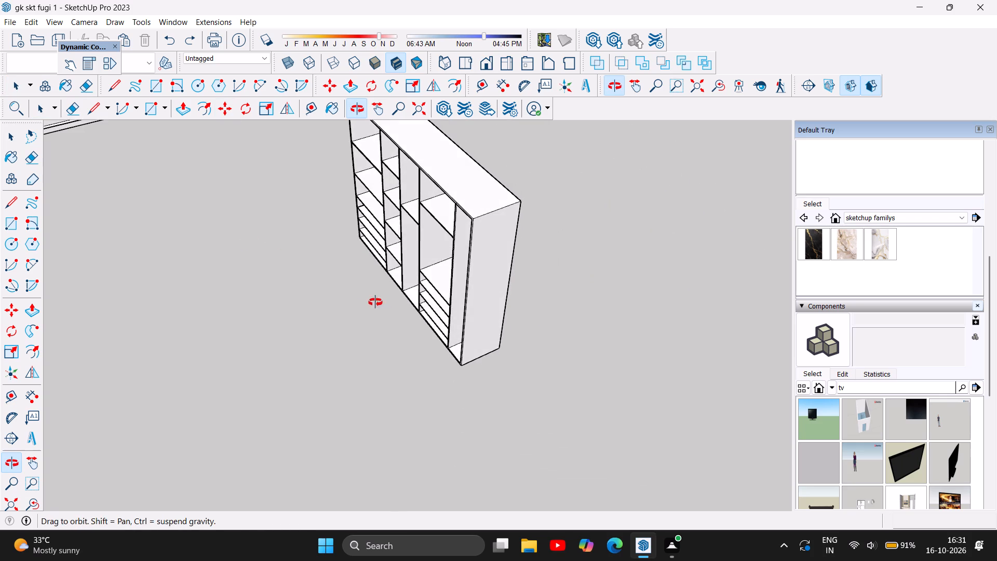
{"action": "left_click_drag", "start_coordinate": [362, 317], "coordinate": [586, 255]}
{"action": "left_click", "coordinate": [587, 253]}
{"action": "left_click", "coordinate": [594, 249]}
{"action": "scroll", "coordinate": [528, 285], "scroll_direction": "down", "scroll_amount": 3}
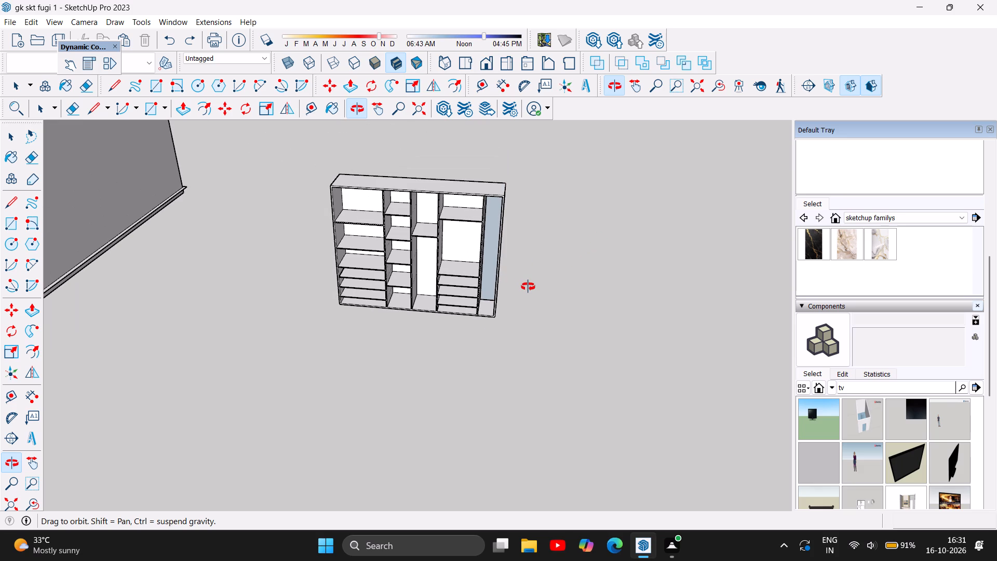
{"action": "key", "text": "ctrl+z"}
Save the model with the full-width wardrobe.
{"action": "left_click_drag", "start_coordinate": [397, 373], "coordinate": [421, 360]}
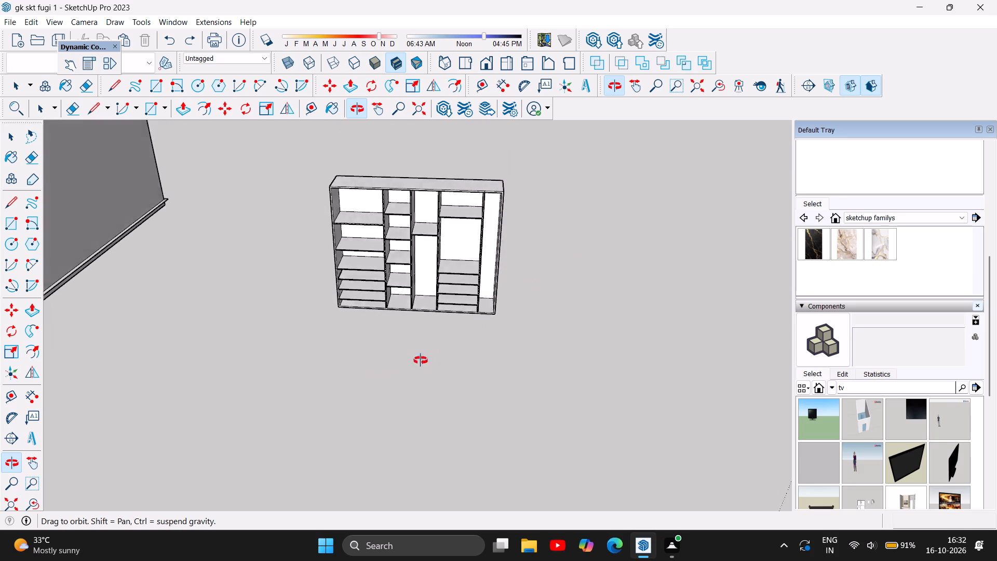
{"action": "left_click_drag", "start_coordinate": [421, 360], "coordinate": [467, 318]}
{"action": "scroll", "coordinate": [498, 247], "scroll_direction": "up", "scroll_amount": 5}
{"action": "scroll", "coordinate": [456, 270], "scroll_direction": "up", "scroll_amount": 3}
{"action": "scroll", "coordinate": [519, 331], "scroll_direction": "down", "scroll_amount": 6}
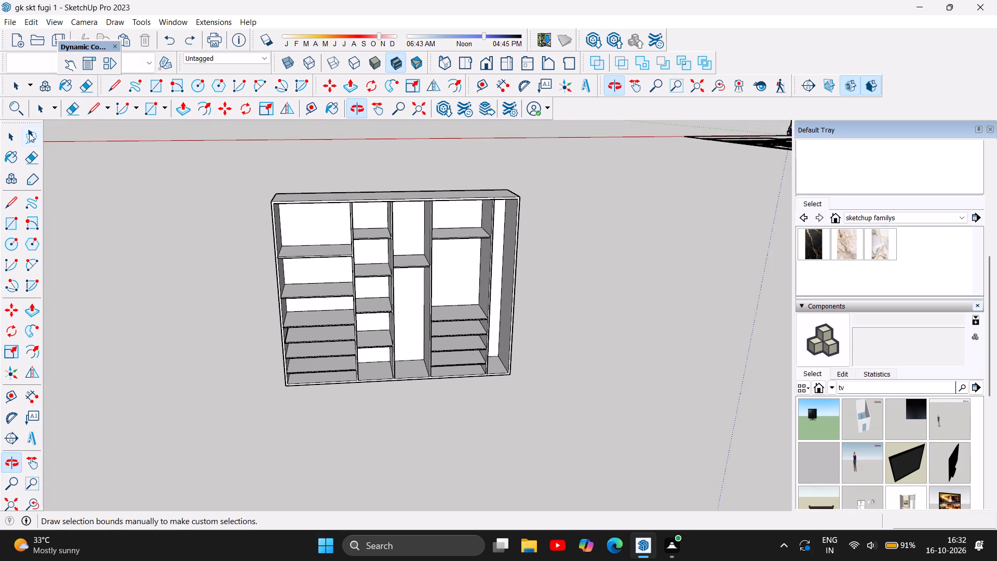
{"action": "key", "text": "ctrl+s"}
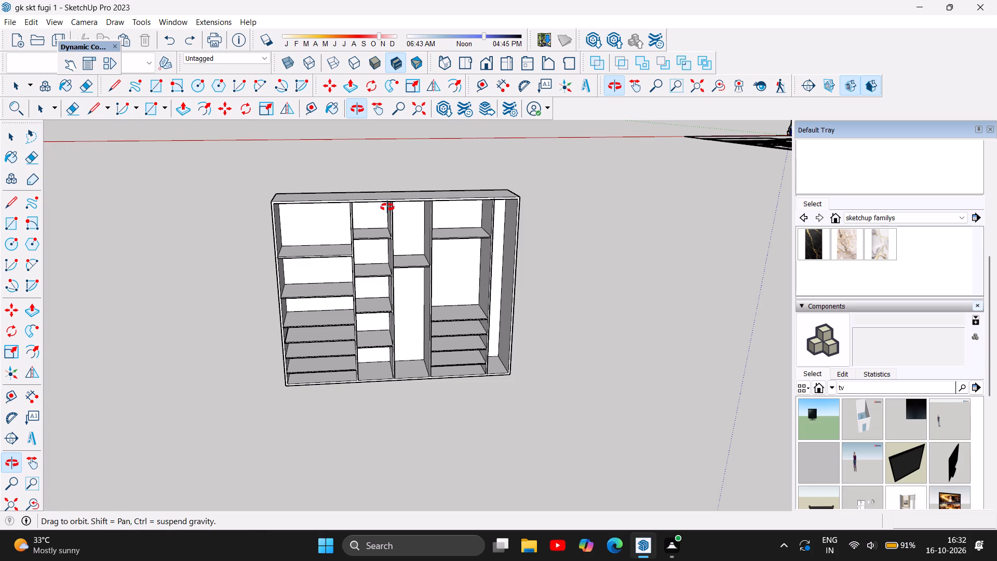
Examine the wardrobe's open front, from the base to the top of the narrow end compartment.
{"action": "scroll", "coordinate": [387, 207], "scroll_direction": "up", "scroll_amount": 2}
{"action": "scroll", "coordinate": [326, 204], "scroll_direction": "up", "scroll_amount": 5}
{"action": "scroll", "coordinate": [198, 177], "scroll_direction": "down", "scroll_amount": 3}
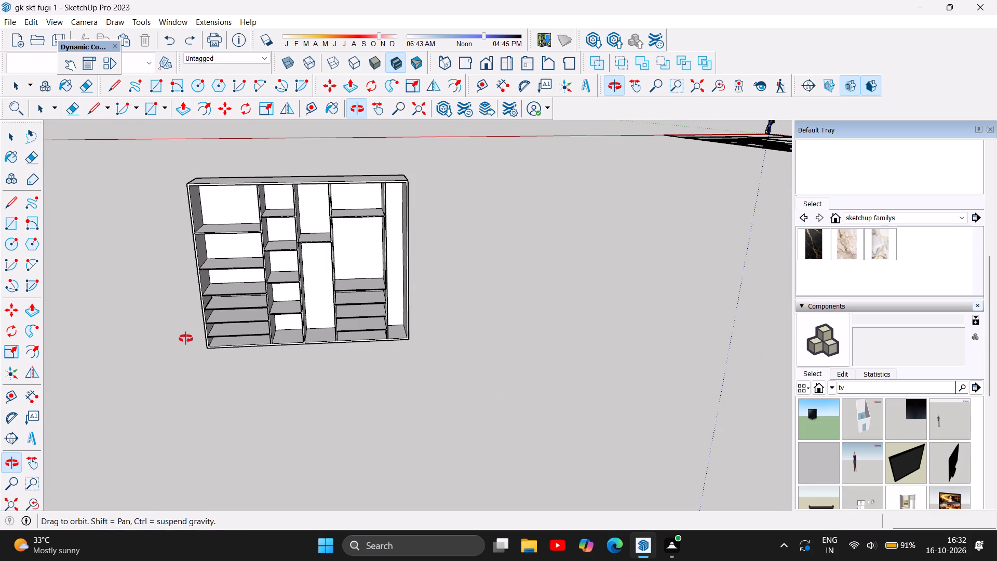
{"action": "scroll", "coordinate": [196, 336], "scroll_direction": "up", "scroll_amount": 4}
{"action": "scroll", "coordinate": [255, 343], "scroll_direction": "up", "scroll_amount": 2}
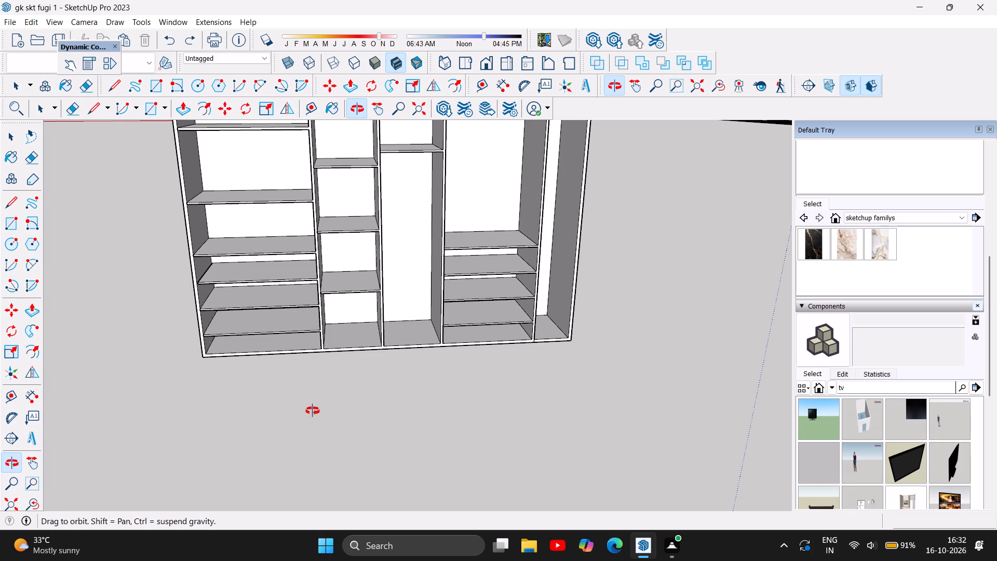
{"action": "scroll", "coordinate": [313, 411], "scroll_direction": "down", "scroll_amount": 5}
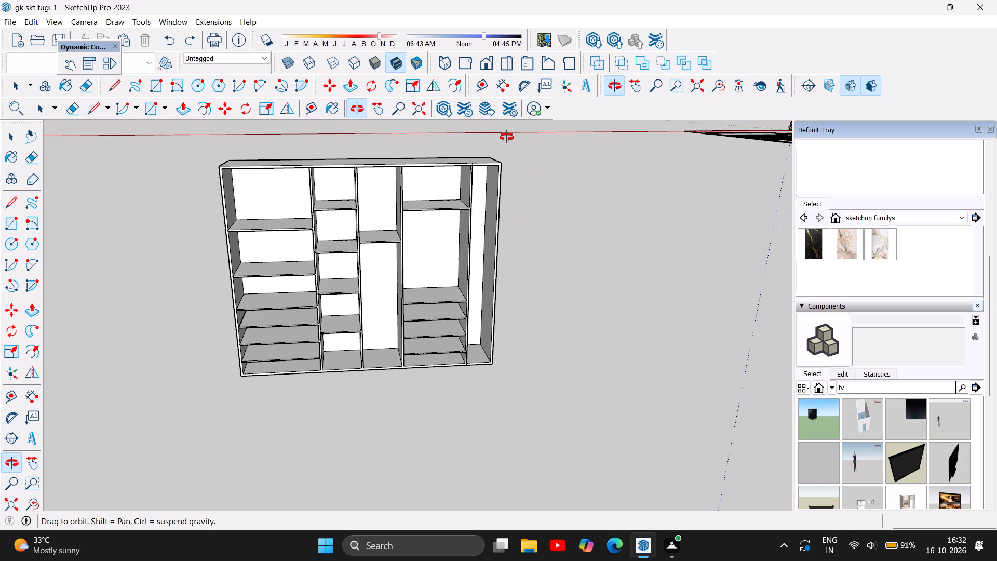
{"action": "scroll", "coordinate": [507, 137], "scroll_direction": "up", "scroll_amount": 3}
{"action": "scroll", "coordinate": [511, 142], "scroll_direction": "down", "scroll_amount": 3}
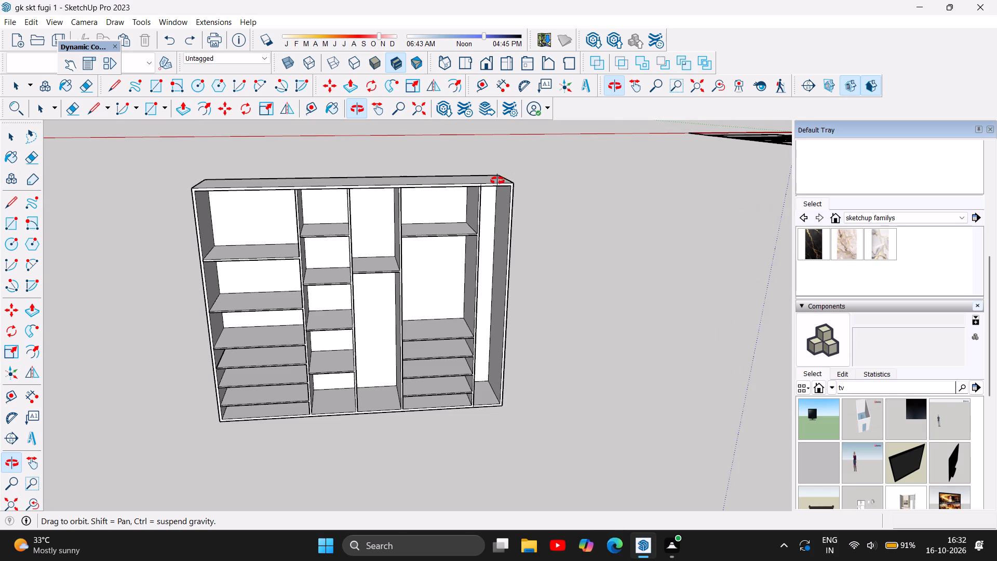
Delete the short dividing line on the top board's front edge and the line capping the partition beside the narrow end compartment.
{"action": "scroll", "coordinate": [485, 184], "scroll_direction": "up", "scroll_amount": 15}
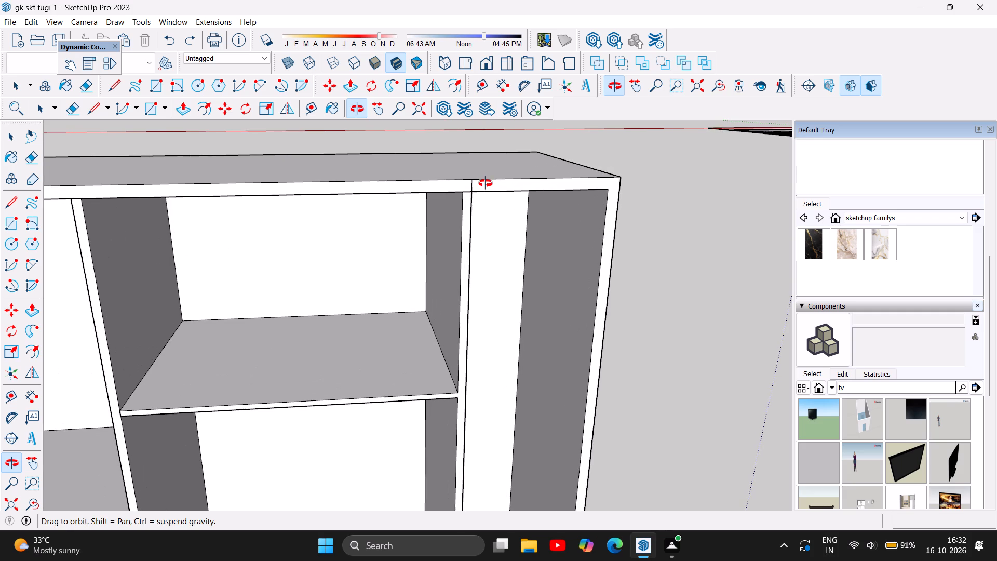
{"action": "left_click", "coordinate": [14, 134]}
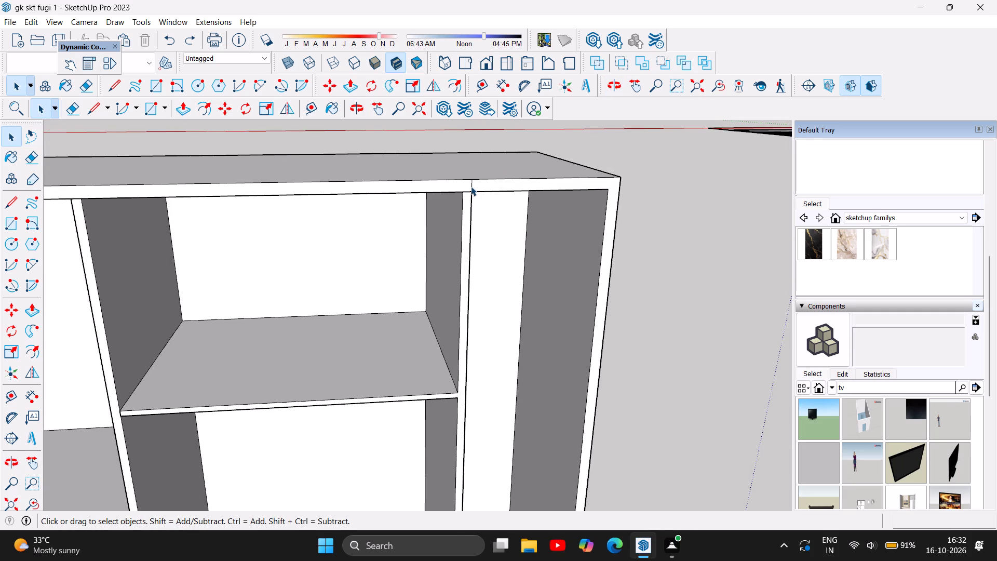
{"action": "left_click", "coordinate": [471, 186]}
{"action": "key", "text": "Delete"}
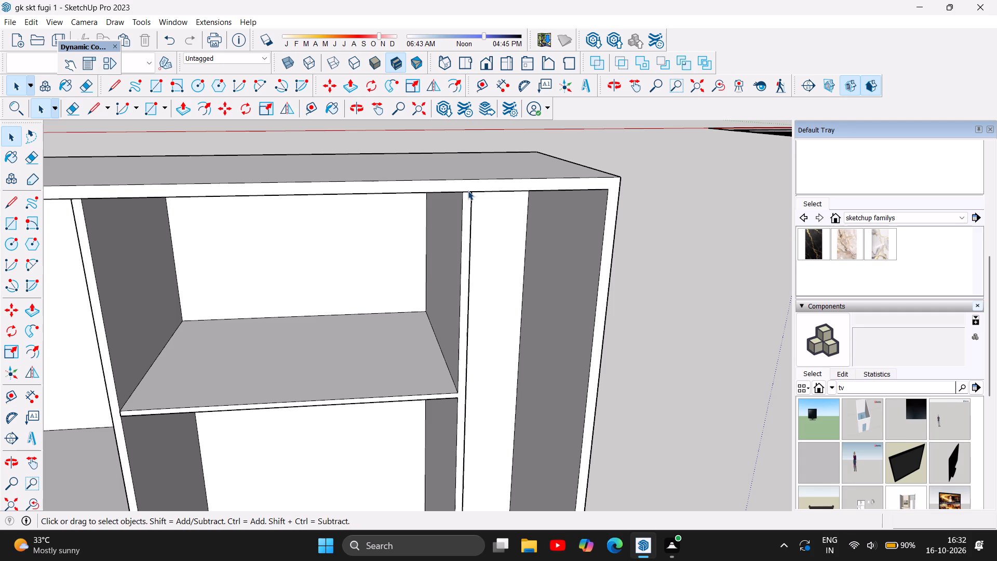
{"action": "left_click", "coordinate": [467, 191]}
{"action": "key", "text": "Delete"}
{"action": "scroll", "coordinate": [509, 166], "scroll_direction": "down", "scroll_amount": 4}
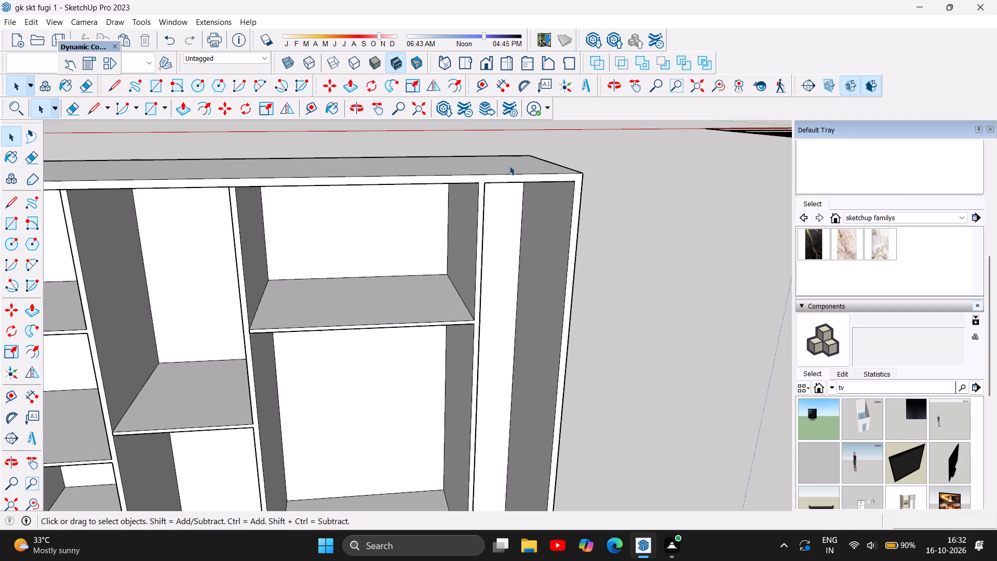
Undo the last line deletion at the top of the partition beside the narrow end compartment.
{"action": "scroll", "coordinate": [222, 182], "scroll_direction": "up", "scroll_amount": 8}
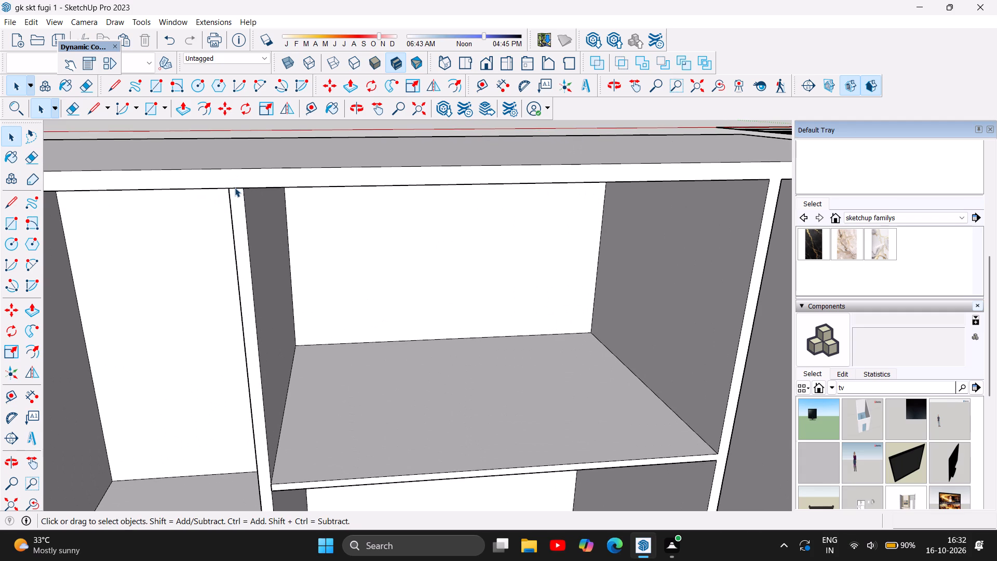
{"action": "scroll", "coordinate": [234, 191], "scroll_direction": "down", "scroll_amount": 6}
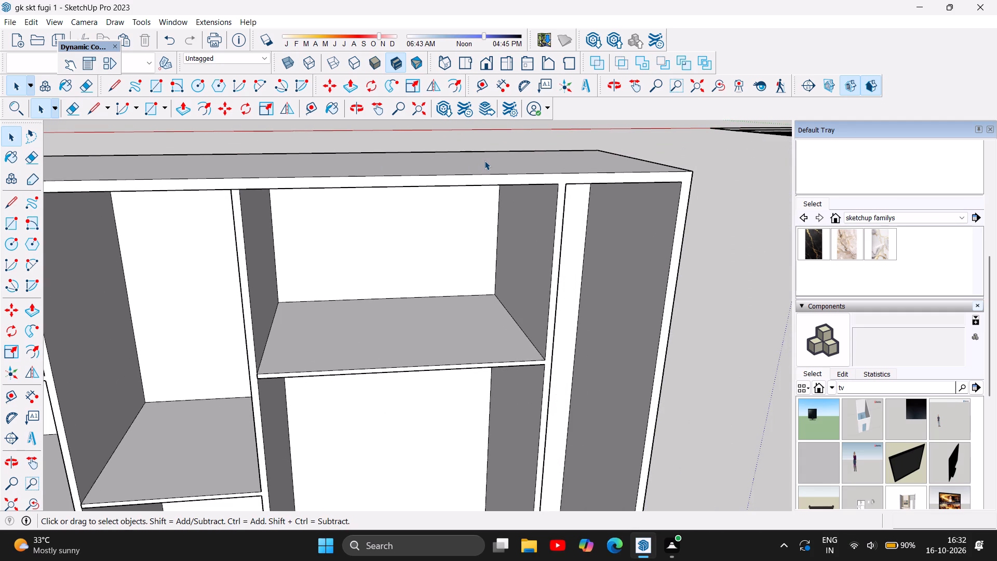
{"action": "key", "text": "ctrl+z"}
Draw a line across the foot of the partition between the wide shelf bay and the narrow shelf column, where it meets the base.
{"action": "scroll", "coordinate": [545, 190], "scroll_direction": "down", "scroll_amount": 4}
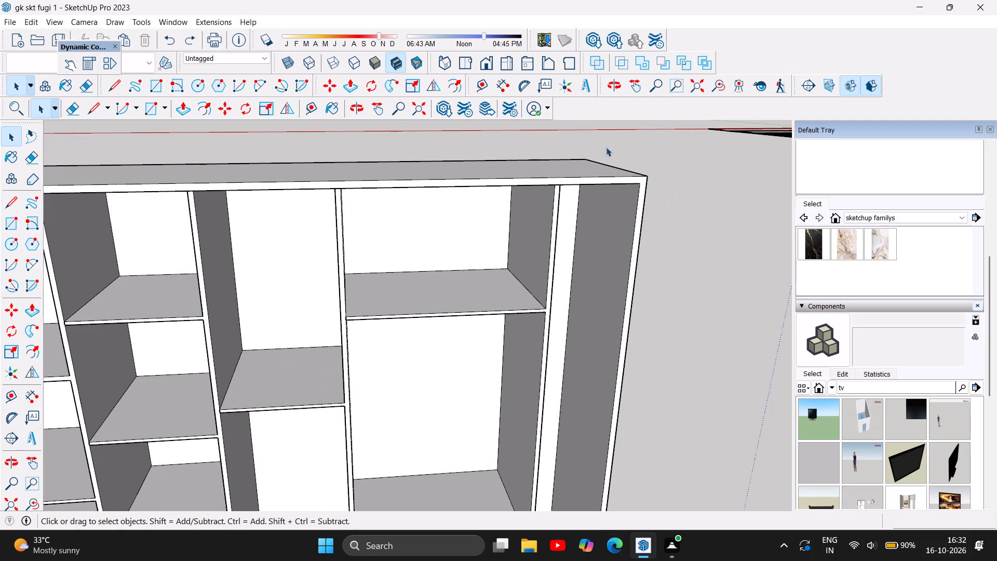
{"action": "scroll", "coordinate": [607, 146], "scroll_direction": "down", "scroll_amount": 2}
{"action": "scroll", "coordinate": [574, 302], "scroll_direction": "up", "scroll_amount": 2}
{"action": "scroll", "coordinate": [525, 336], "scroll_direction": "up", "scroll_amount": 4}
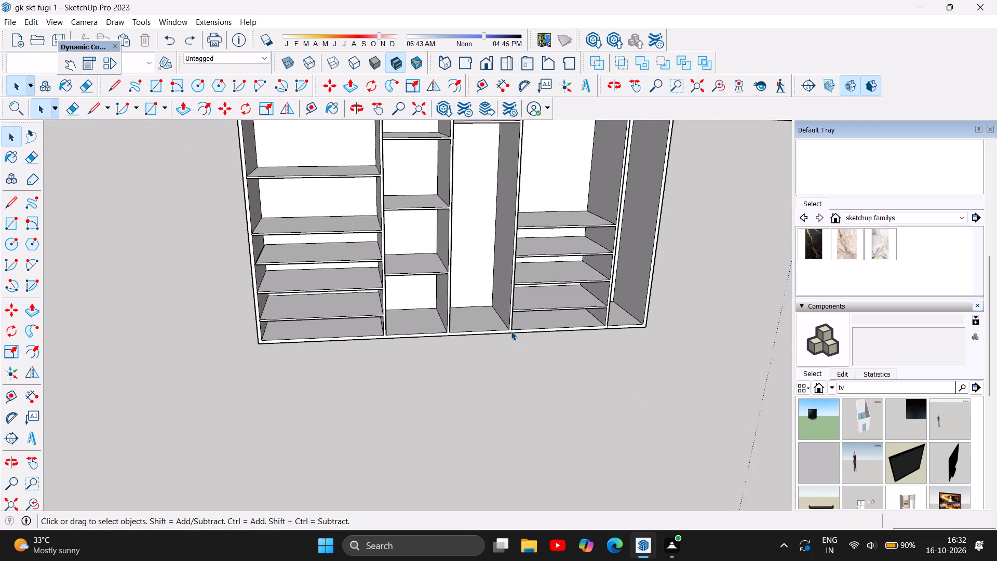
{"action": "scroll", "coordinate": [511, 331], "scroll_direction": "up", "scroll_amount": 8}
{"action": "scroll", "coordinate": [527, 335], "scroll_direction": "down", "scroll_amount": 3}
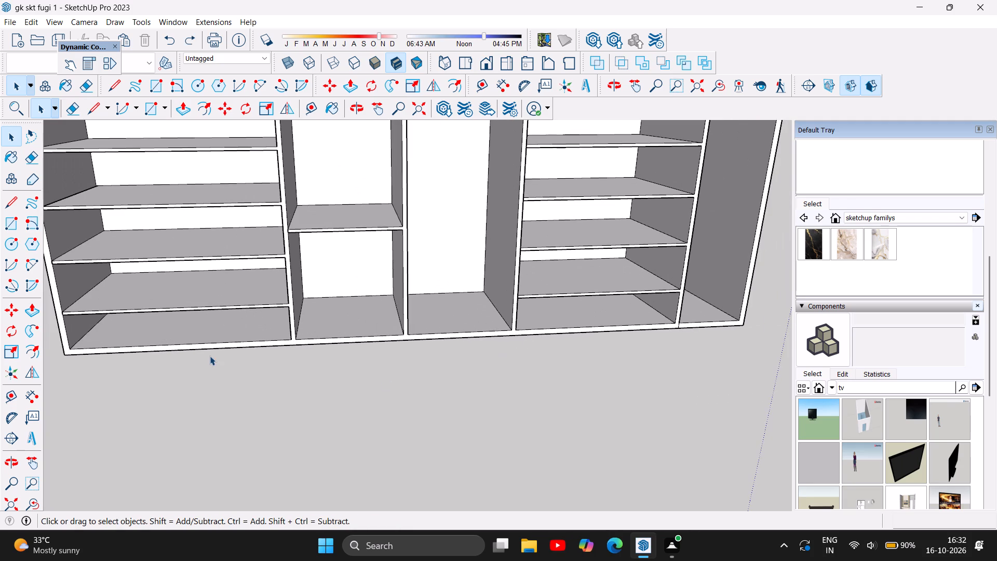
{"action": "scroll", "coordinate": [301, 358], "scroll_direction": "down", "scroll_amount": 2}
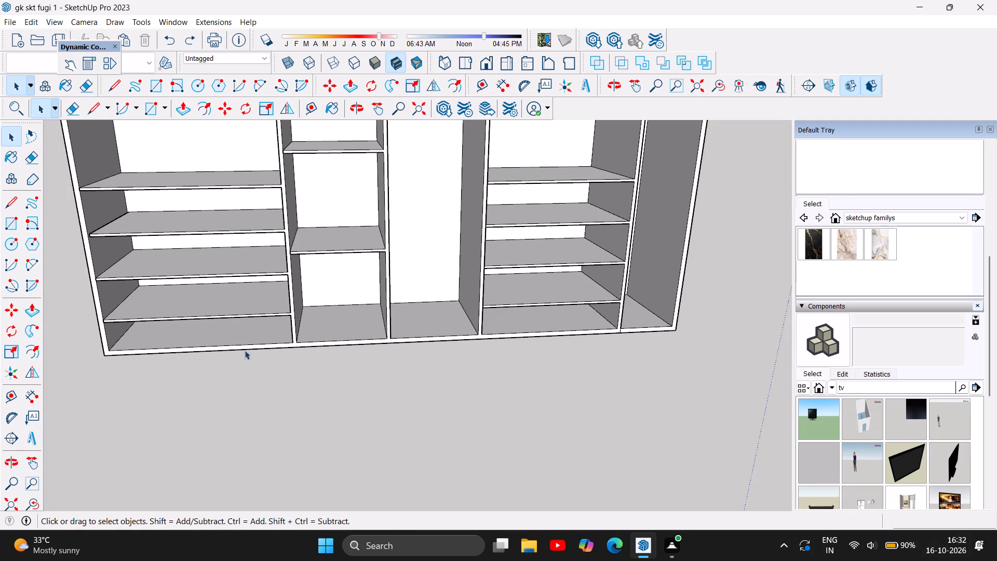
{"action": "scroll", "coordinate": [311, 340], "scroll_direction": "up", "scroll_amount": 2}
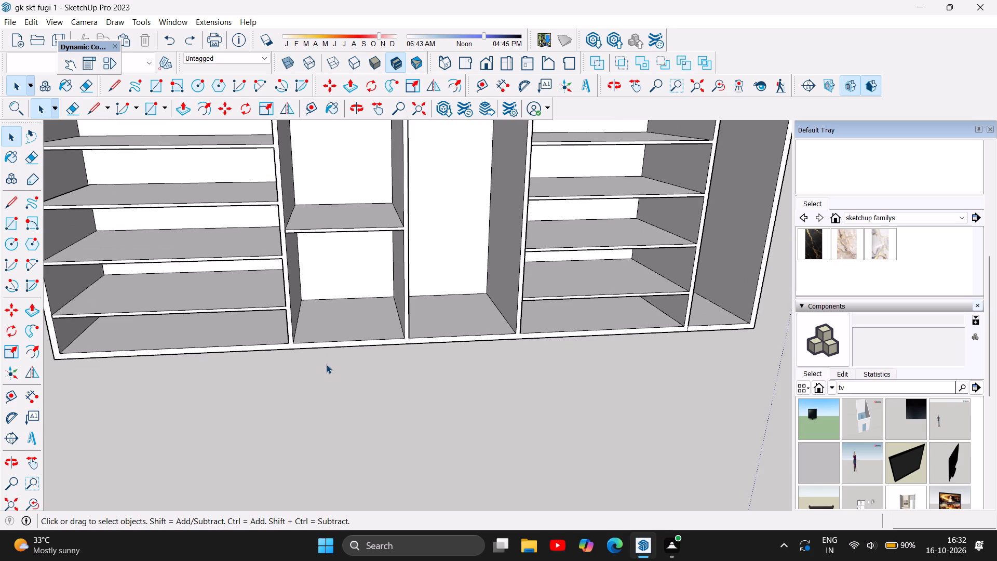
{"action": "left_click", "coordinate": [94, 110]}
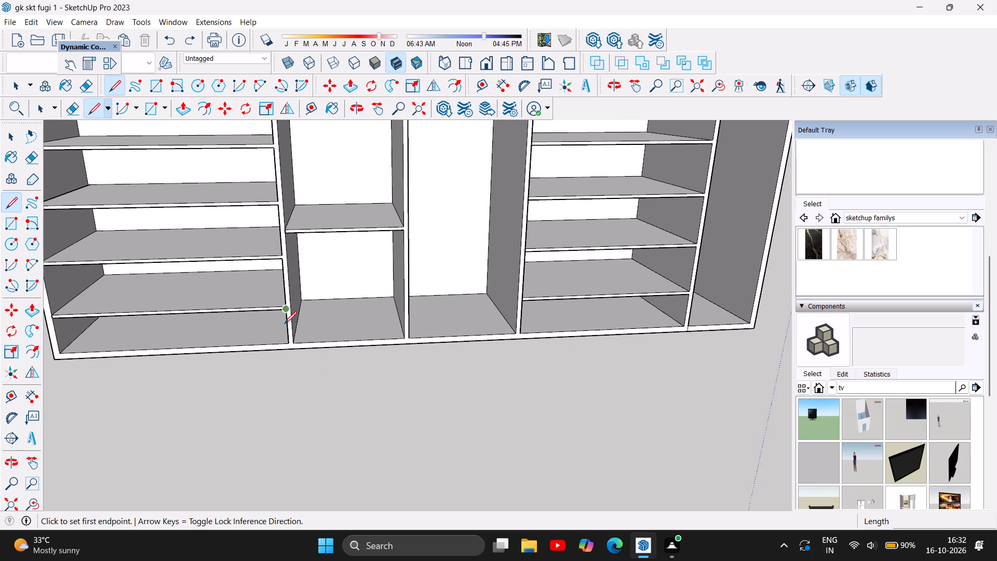
{"action": "left_click", "coordinate": [286, 345]}
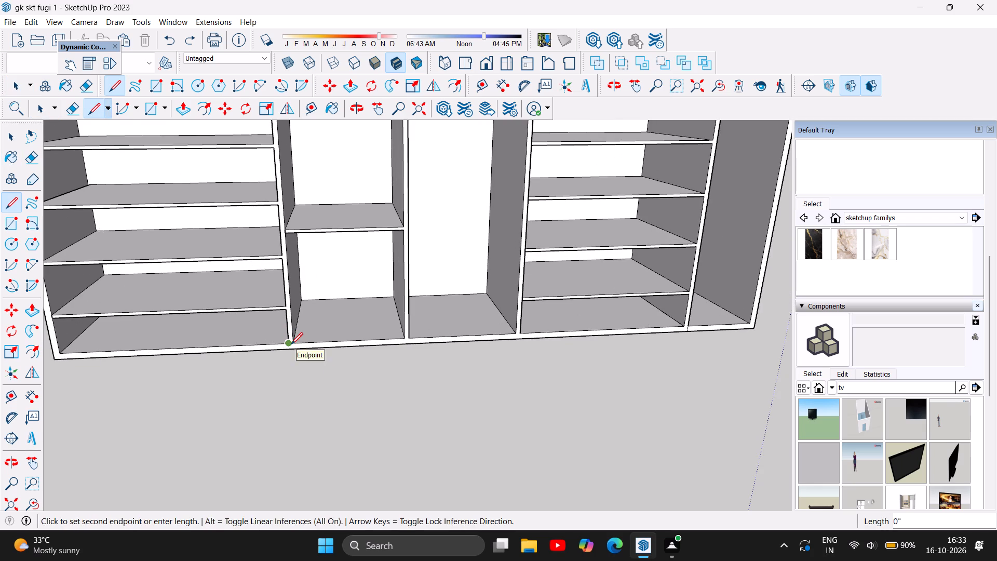
{"action": "scroll", "coordinate": [293, 343], "scroll_direction": "up", "scroll_amount": 11}
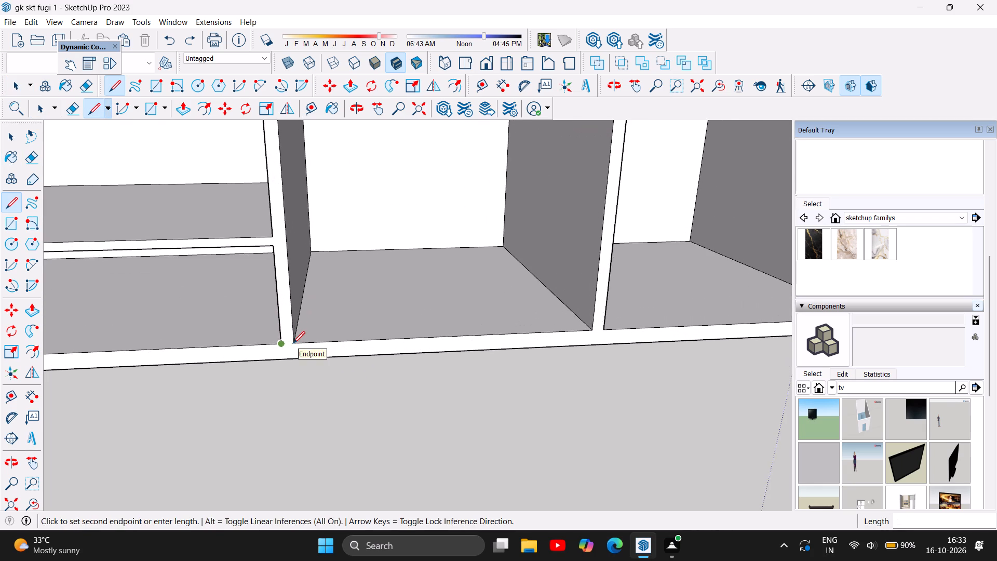
{"action": "left_click", "coordinate": [294, 343]}
Draw 3/4" lines across the feet of the two partitions on either side of the tall open bay.
{"action": "scroll", "coordinate": [106, 427], "scroll_direction": "down", "scroll_amount": 5}
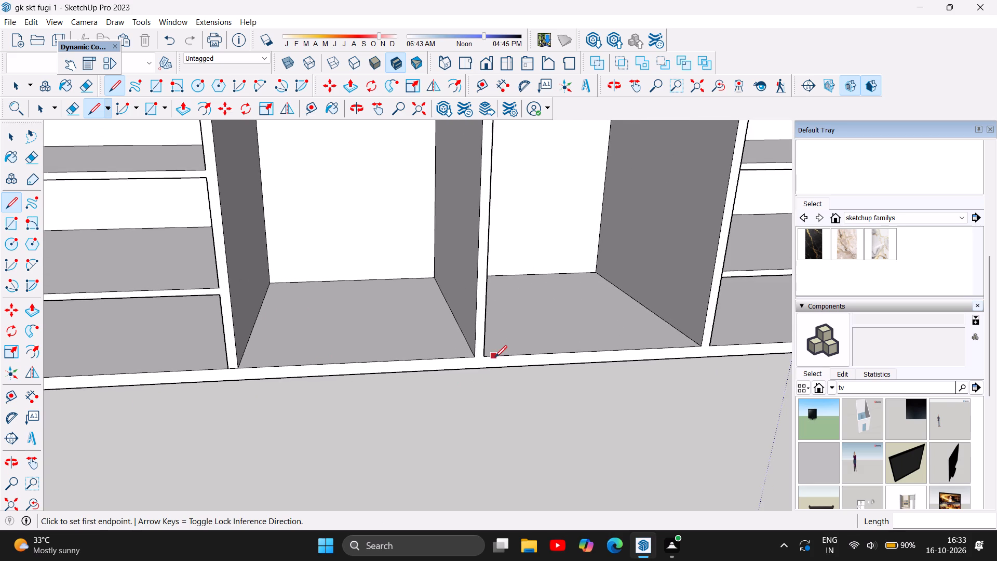
{"action": "scroll", "coordinate": [495, 357], "scroll_direction": "up", "scroll_amount": 4}
{"action": "left_click", "coordinate": [463, 356]}
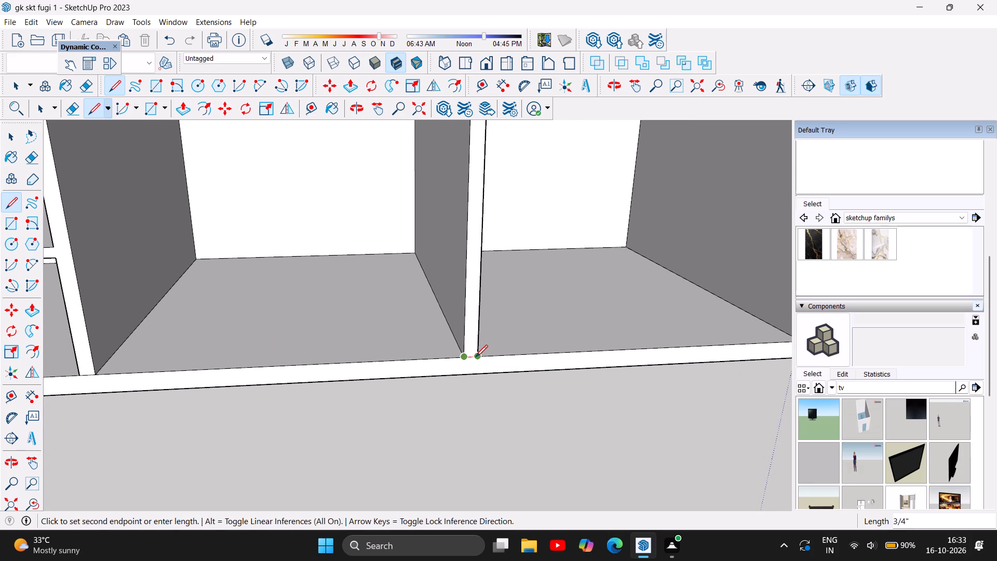
{"action": "left_click", "coordinate": [476, 357]}
{"action": "scroll", "coordinate": [111, 377], "scroll_direction": "down", "scroll_amount": 8}
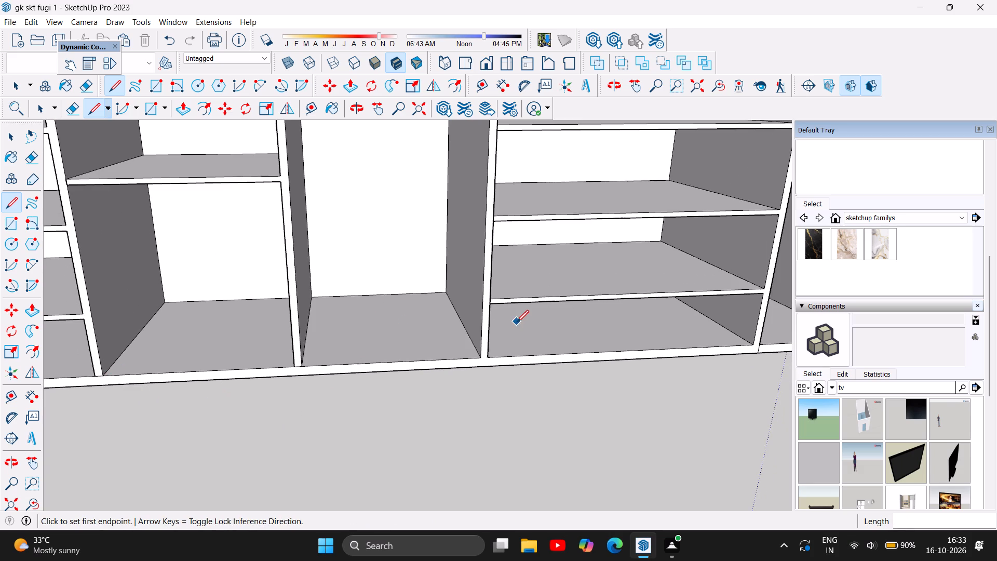
{"action": "scroll", "coordinate": [517, 322], "scroll_direction": "up", "scroll_amount": 4}
{"action": "scroll", "coordinate": [490, 362], "scroll_direction": "up", "scroll_amount": 3}
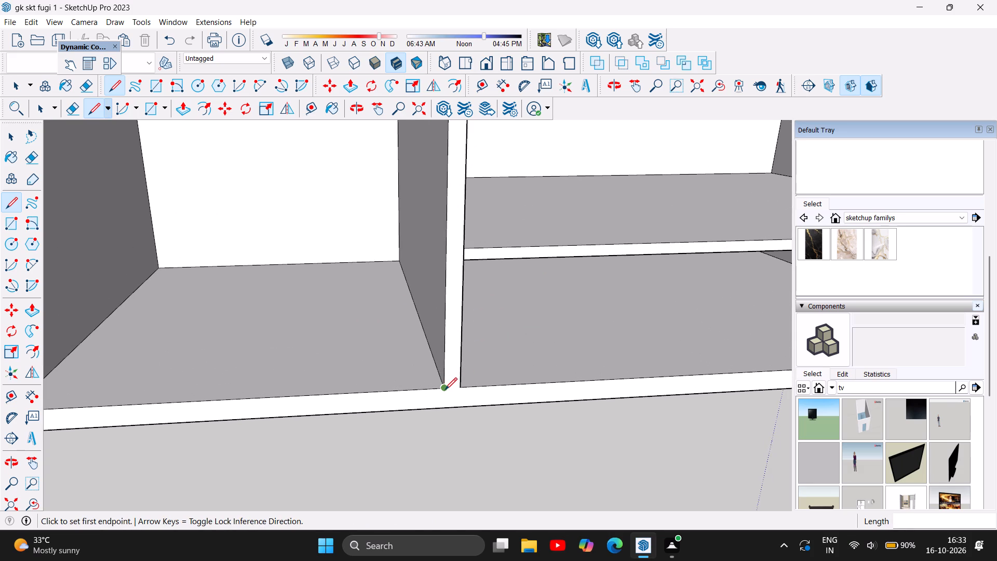
{"action": "left_click", "coordinate": [445, 390]}
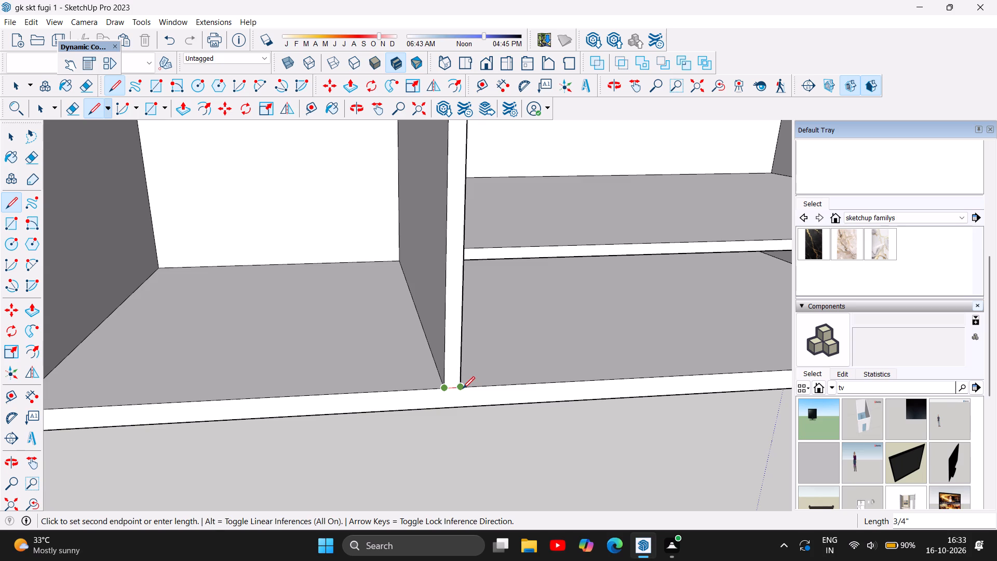
{"action": "left_click", "coordinate": [463, 389]}
Draw a 3/4" line across the foot of the partition beside the narrow end compartment.
{"action": "scroll", "coordinate": [226, 389], "scroll_direction": "down", "scroll_amount": 11}
{"action": "scroll", "coordinate": [560, 379], "scroll_direction": "up", "scroll_amount": 4}
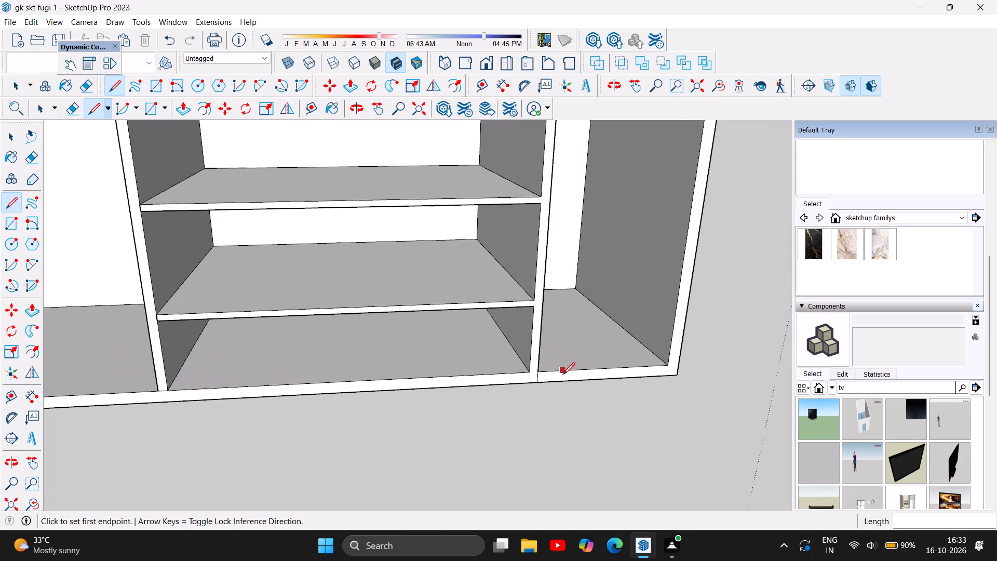
{"action": "scroll", "coordinate": [553, 371], "scroll_direction": "up", "scroll_amount": 5}
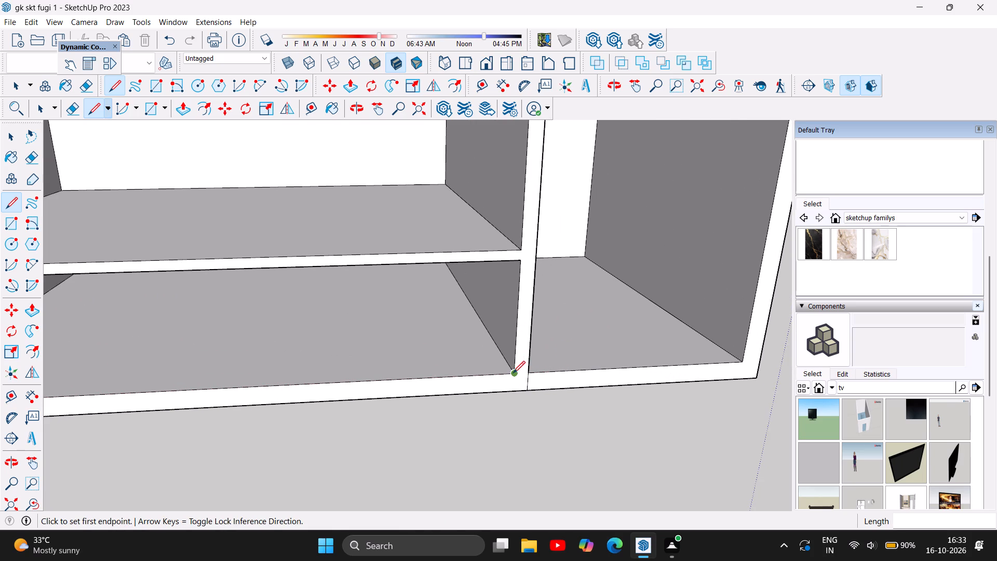
{"action": "left_click", "coordinate": [513, 373]}
{"action": "left_click", "coordinate": [529, 371]}
{"action": "scroll", "coordinate": [487, 413], "scroll_direction": "down", "scroll_amount": 5}
{"action": "scroll", "coordinate": [543, 404], "scroll_direction": "down", "scroll_amount": 5}
{"action": "scroll", "coordinate": [631, 394], "scroll_direction": "up", "scroll_amount": 4}
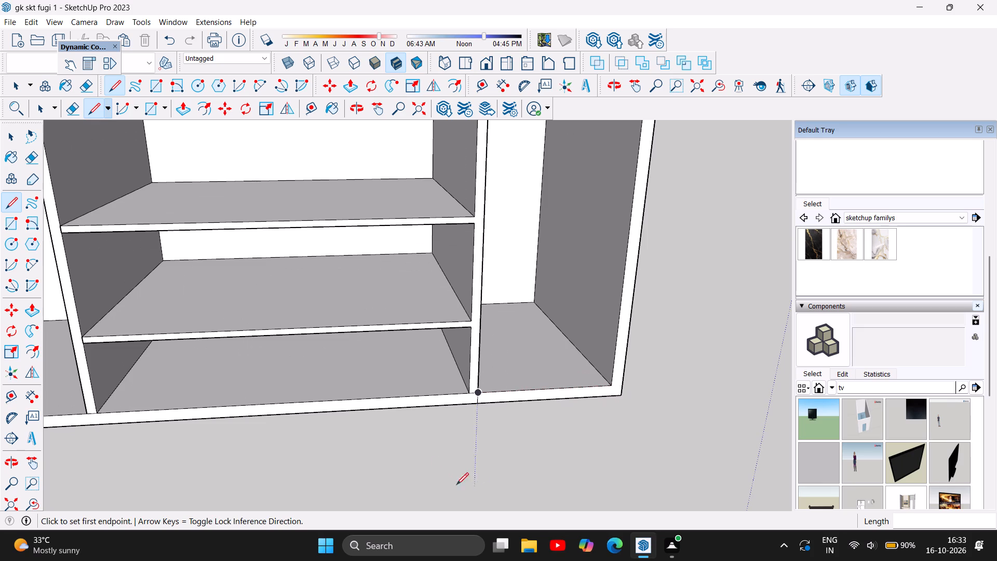
{"action": "scroll", "coordinate": [439, 455], "scroll_direction": "down", "scroll_amount": 4}
{"action": "scroll", "coordinate": [509, 448], "scroll_direction": "down", "scroll_amount": 1}
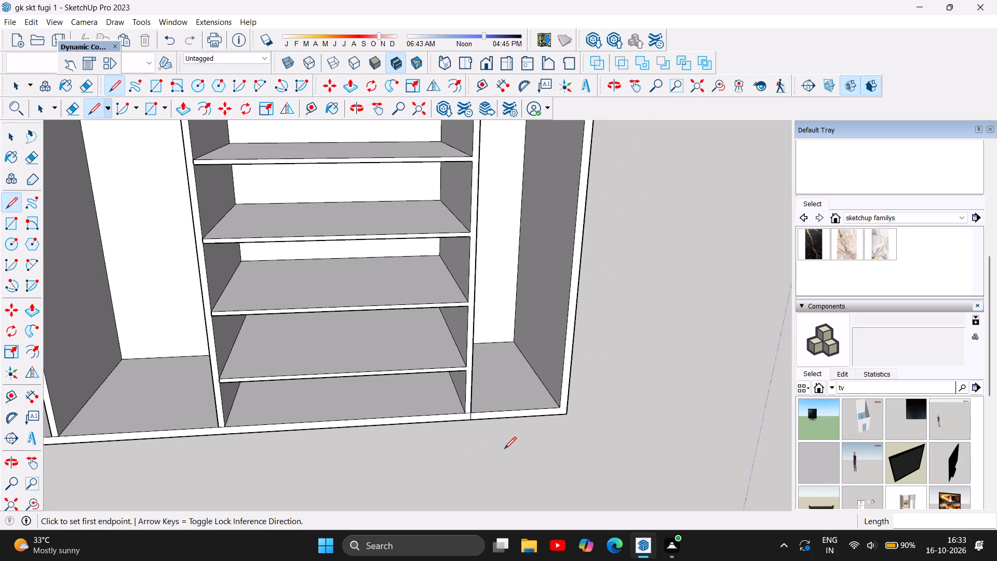
{"action": "key", "text": "Escape"}
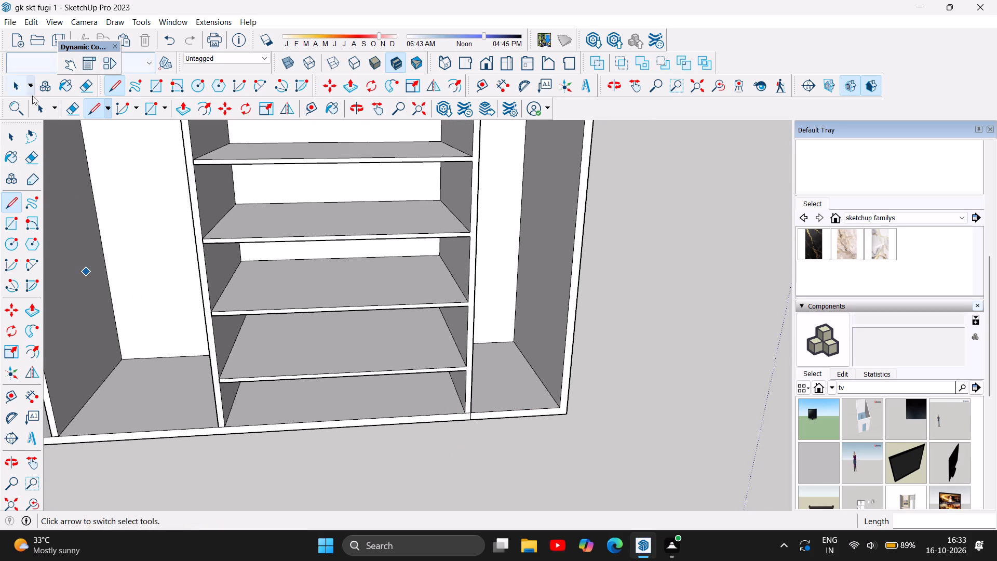
Delete the short dividing line on the base's front edge below the partition beside the narrow end compartment.
{"action": "left_click", "coordinate": [7, 138]}
{"action": "scroll", "coordinate": [531, 427], "scroll_direction": "up", "scroll_amount": 4}
{"action": "scroll", "coordinate": [417, 397], "scroll_direction": "up", "scroll_amount": 3}
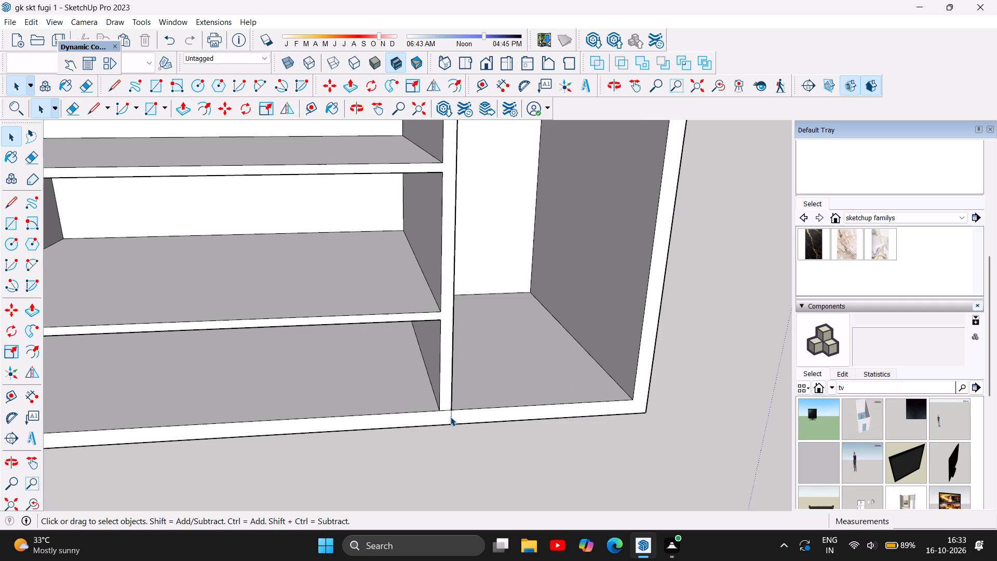
{"action": "left_click", "coordinate": [450, 417]}
{"action": "key", "text": "Delete"}
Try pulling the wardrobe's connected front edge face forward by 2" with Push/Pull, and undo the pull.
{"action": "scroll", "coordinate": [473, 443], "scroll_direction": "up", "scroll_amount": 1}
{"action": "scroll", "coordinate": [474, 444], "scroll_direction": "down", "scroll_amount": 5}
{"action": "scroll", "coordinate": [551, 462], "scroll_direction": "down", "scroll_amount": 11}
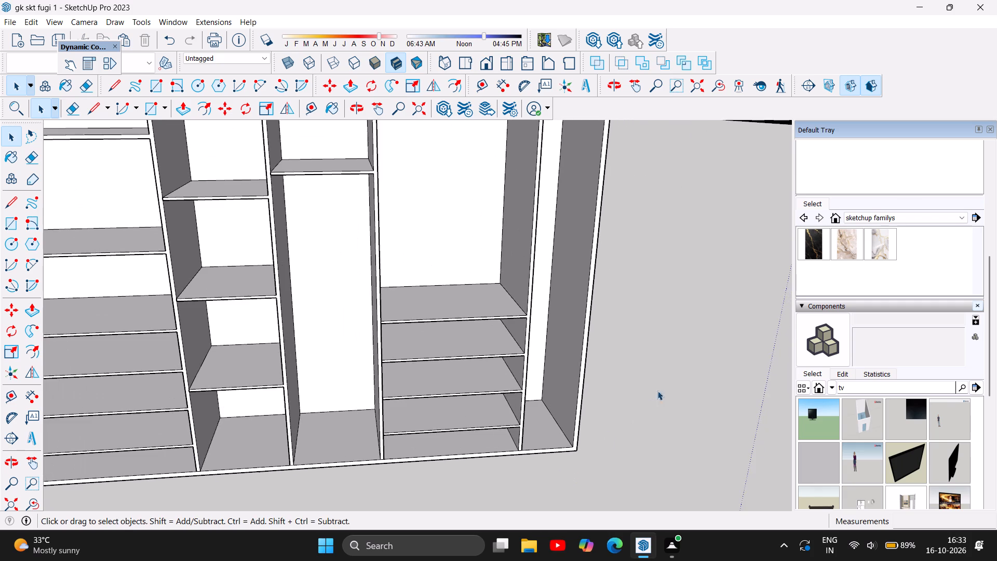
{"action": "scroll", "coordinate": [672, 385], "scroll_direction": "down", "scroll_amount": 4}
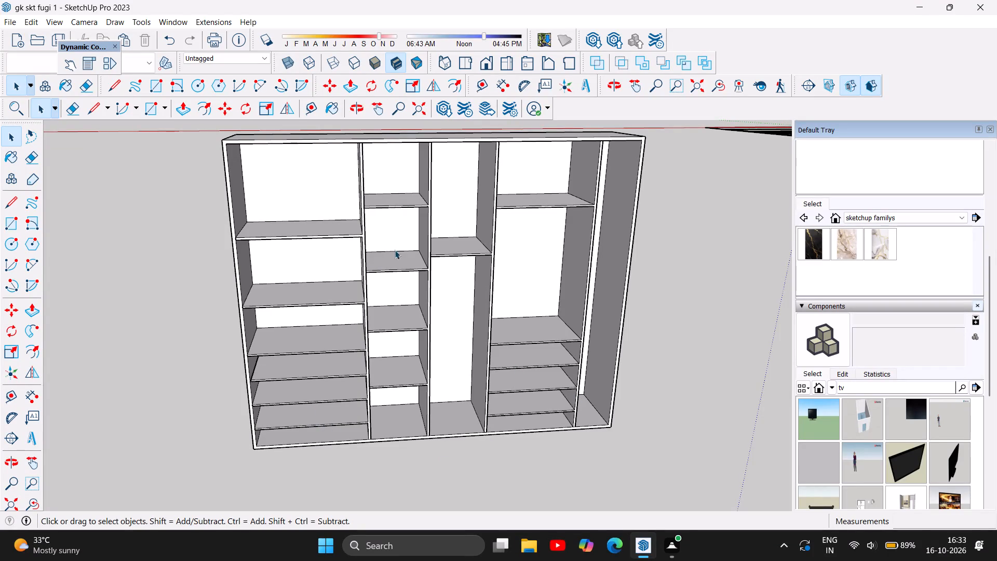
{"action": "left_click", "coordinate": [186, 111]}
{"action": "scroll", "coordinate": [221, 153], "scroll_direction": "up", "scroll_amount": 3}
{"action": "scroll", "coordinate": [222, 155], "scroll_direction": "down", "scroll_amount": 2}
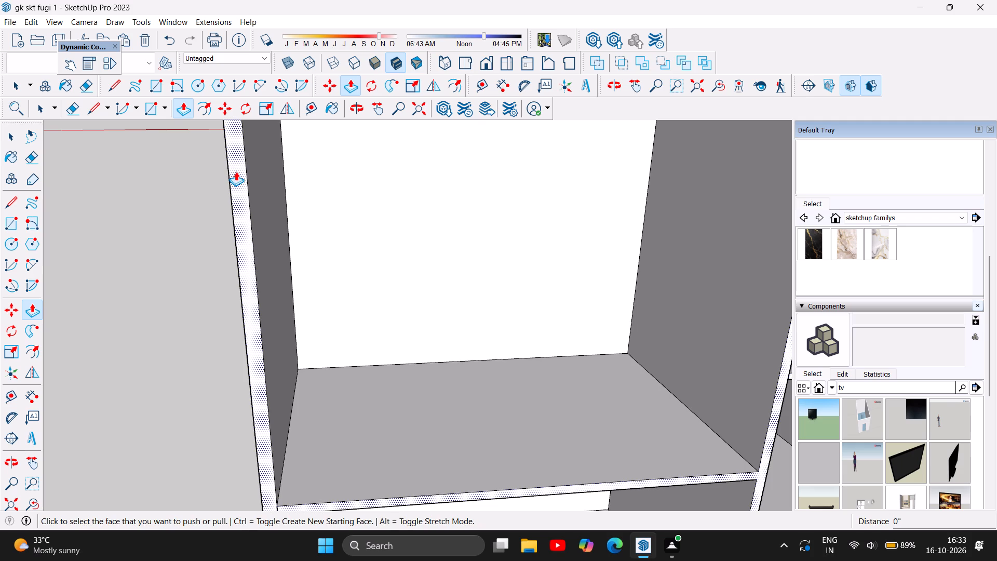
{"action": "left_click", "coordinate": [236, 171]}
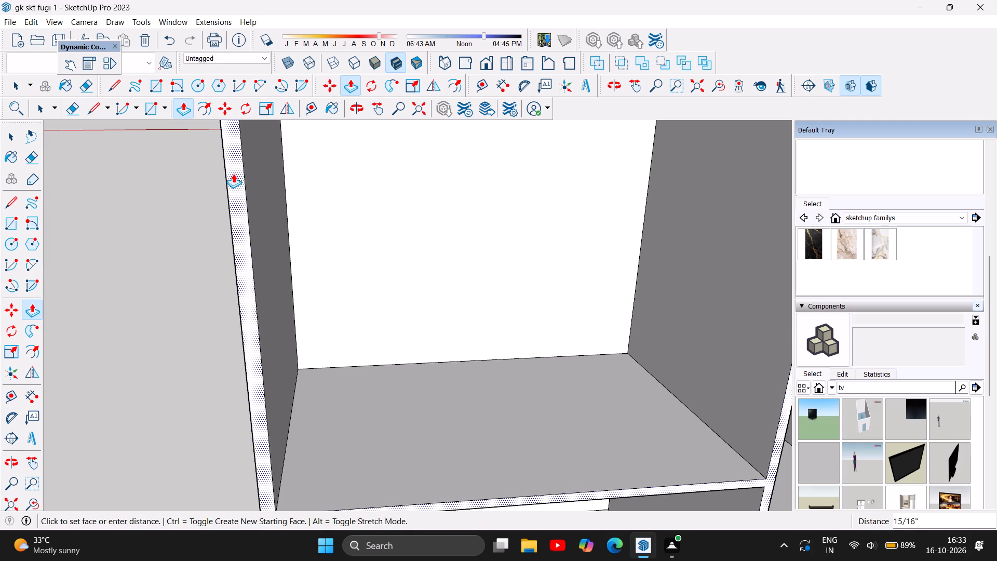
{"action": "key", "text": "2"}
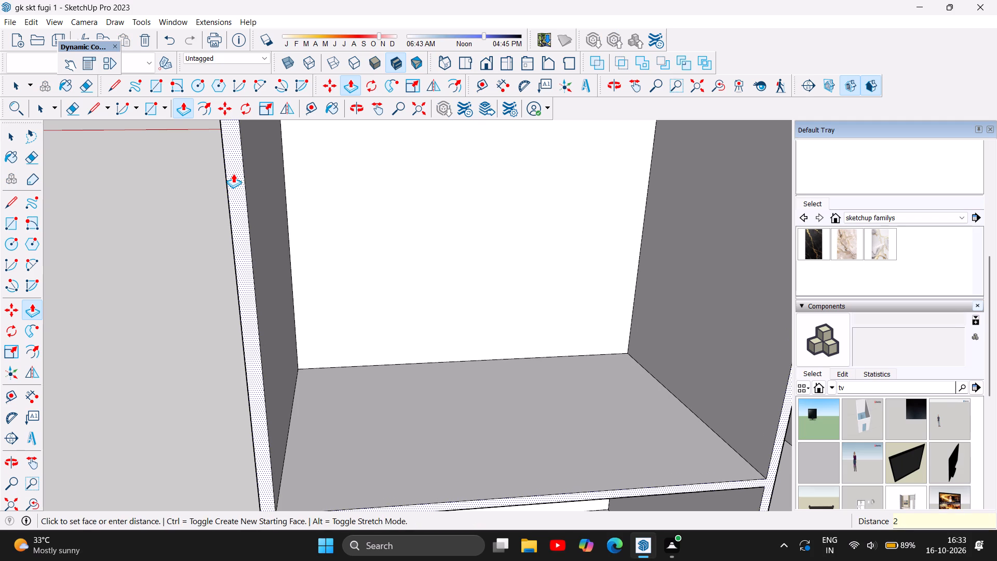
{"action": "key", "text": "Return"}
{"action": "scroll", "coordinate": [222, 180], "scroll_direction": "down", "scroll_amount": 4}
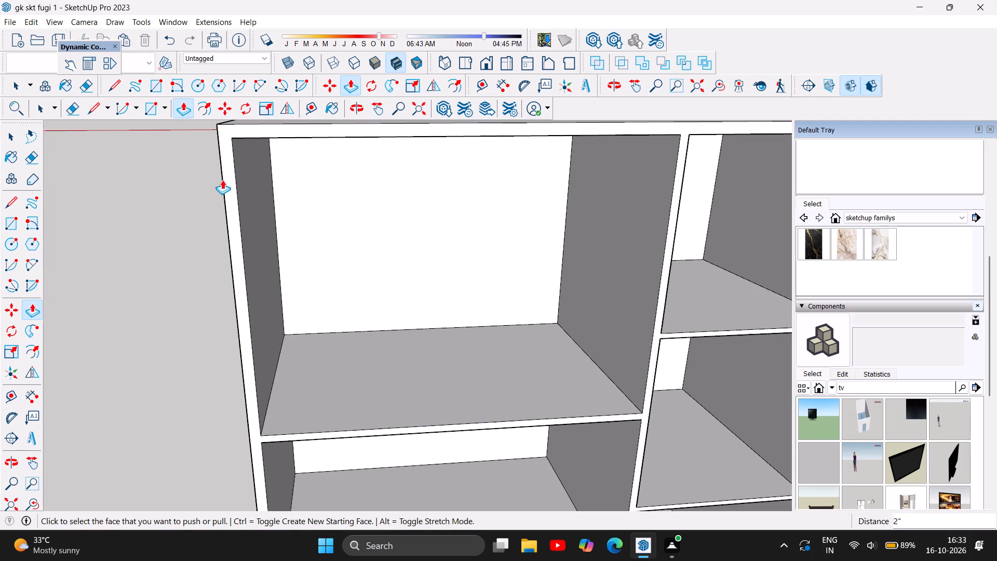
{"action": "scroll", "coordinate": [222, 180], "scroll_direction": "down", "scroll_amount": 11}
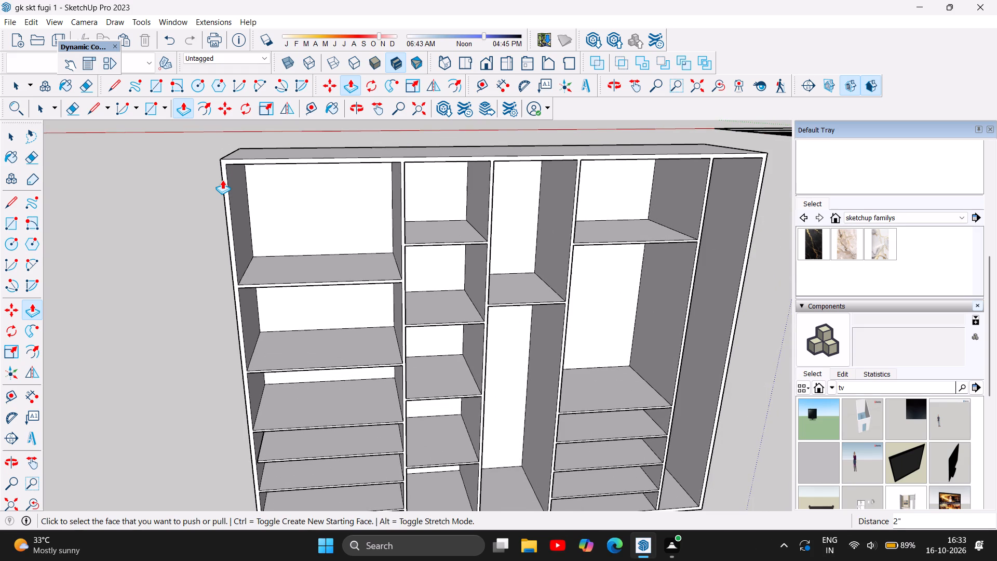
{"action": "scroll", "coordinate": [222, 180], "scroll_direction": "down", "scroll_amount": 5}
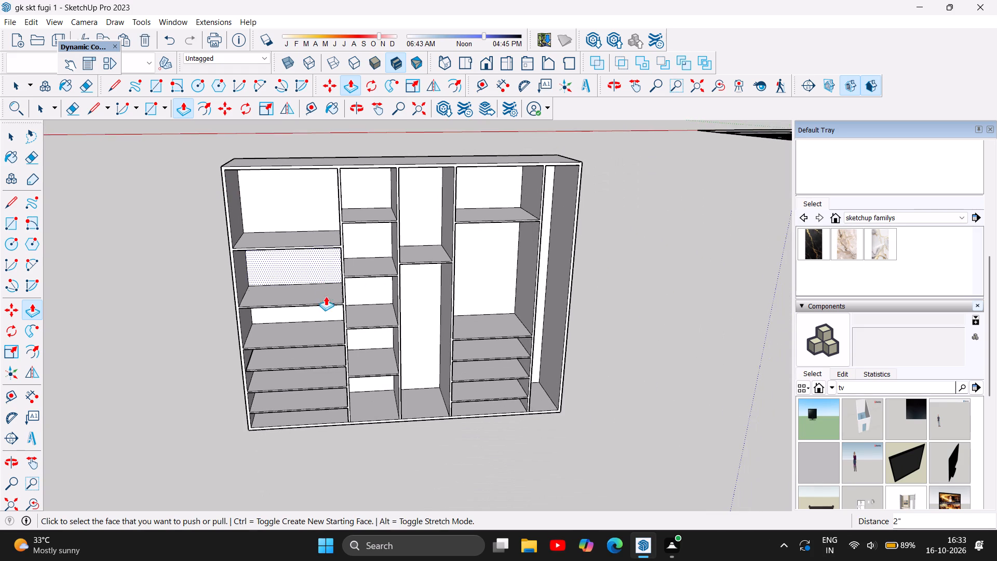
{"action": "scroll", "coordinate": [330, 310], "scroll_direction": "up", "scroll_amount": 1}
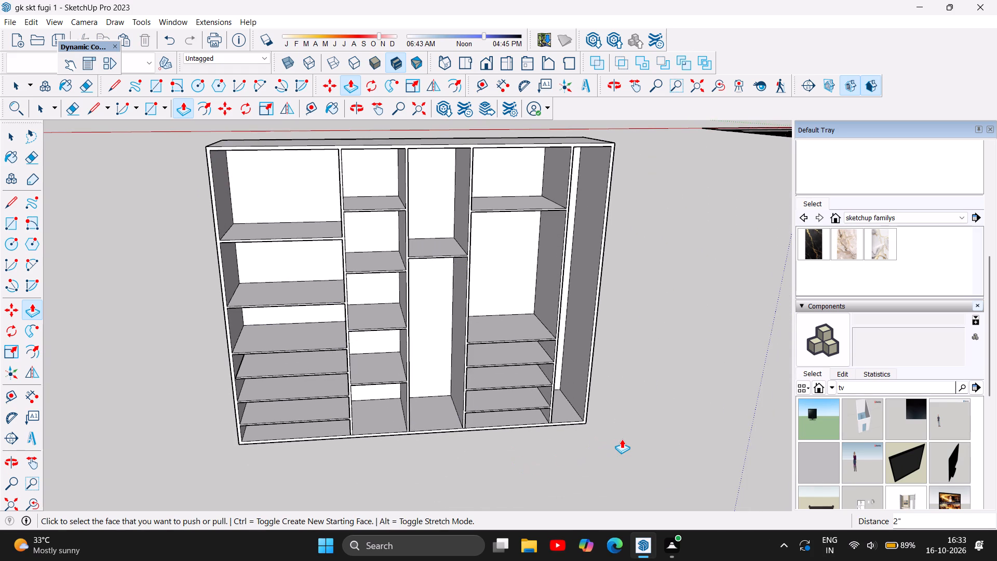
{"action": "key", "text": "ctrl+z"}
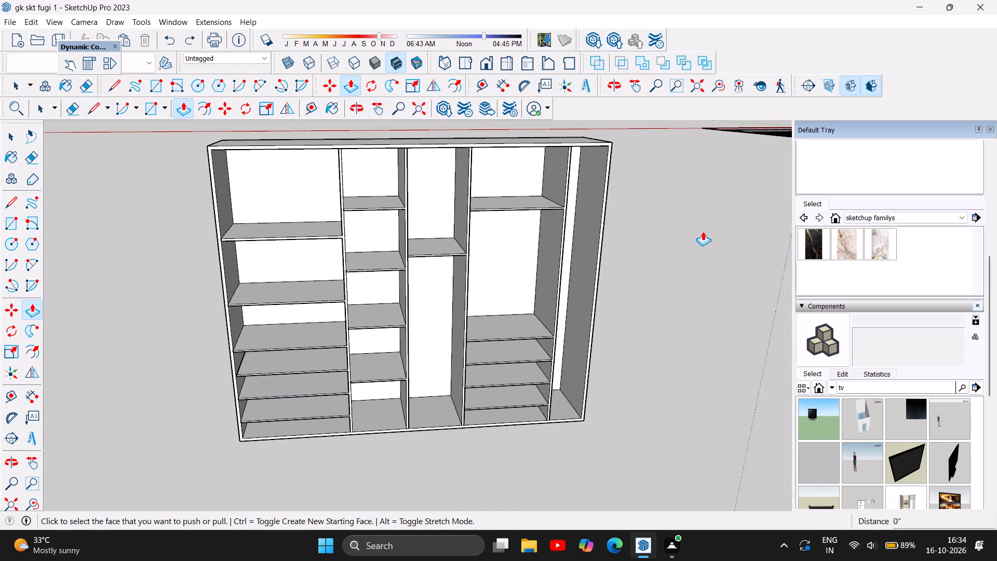
Examine the joint where the wide bay's upper shelf meets the outer side panel's front edge.
{"action": "scroll", "coordinate": [178, 225], "scroll_direction": "up", "scroll_amount": 4}
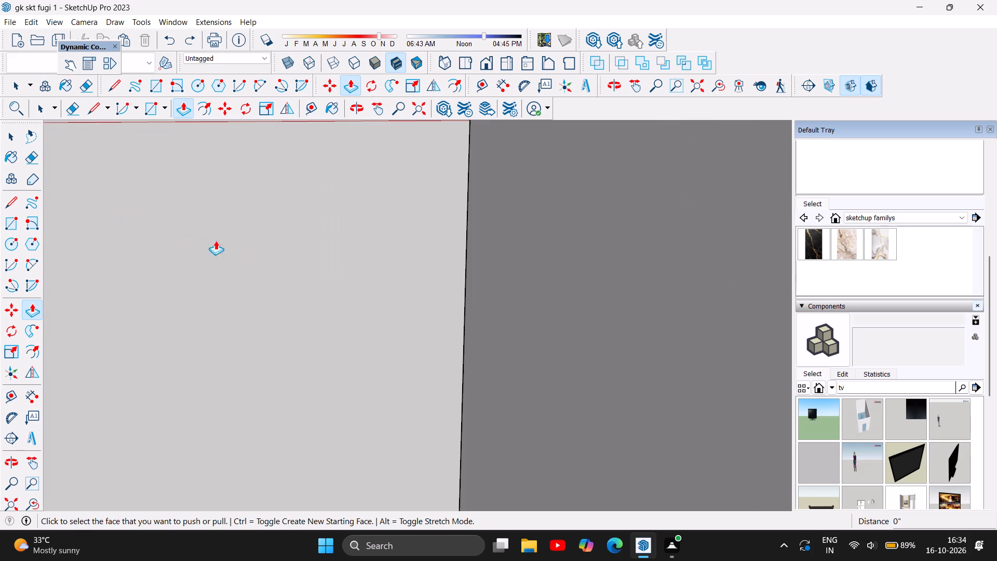
{"action": "scroll", "coordinate": [204, 235], "scroll_direction": "down", "scroll_amount": 3}
{"action": "scroll", "coordinate": [250, 250], "scroll_direction": "up", "scroll_amount": 5}
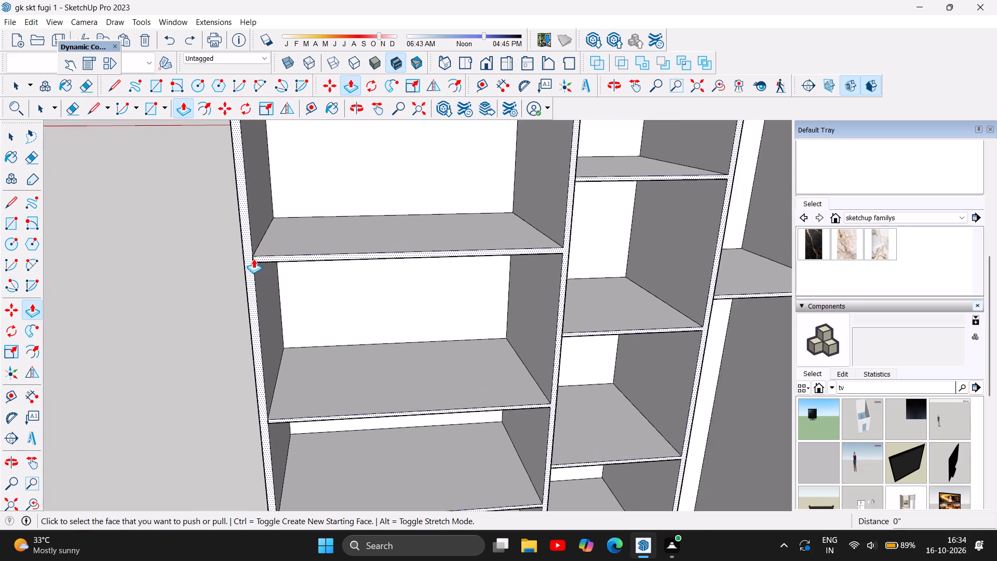
{"action": "scroll", "coordinate": [253, 259], "scroll_direction": "up", "scroll_amount": 8}
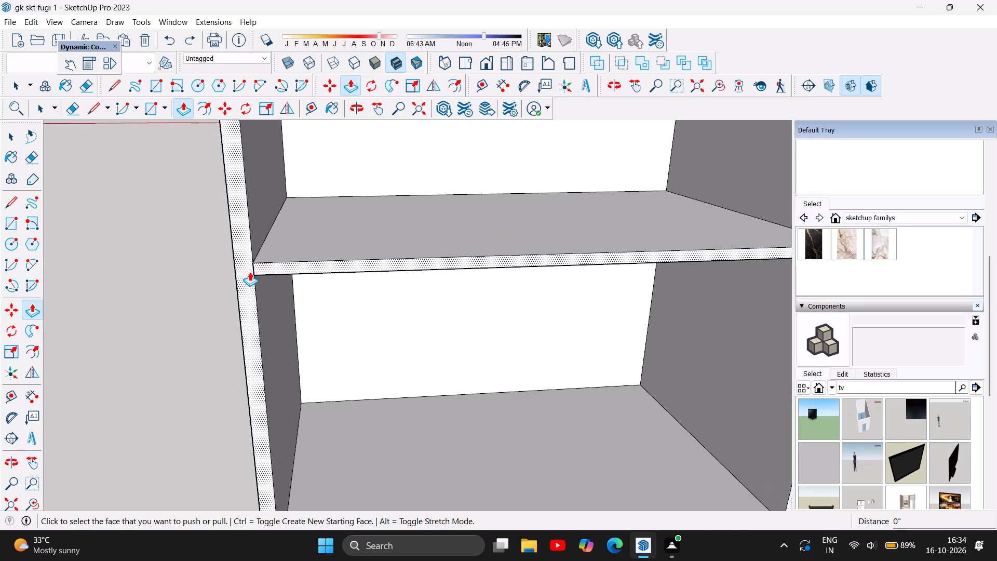
{"action": "scroll", "coordinate": [250, 272], "scroll_direction": "up", "scroll_amount": 15}
{"action": "scroll", "coordinate": [258, 264], "scroll_direction": "up", "scroll_amount": 6}
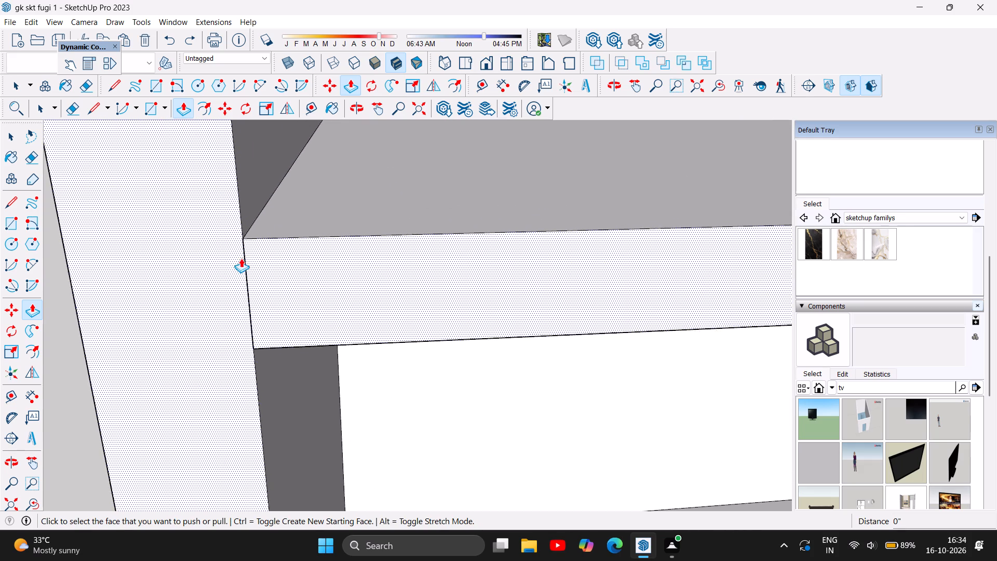
{"action": "scroll", "coordinate": [240, 255], "scroll_direction": "up", "scroll_amount": 10}
{"action": "scroll", "coordinate": [252, 241], "scroll_direction": "down", "scroll_amount": 8}
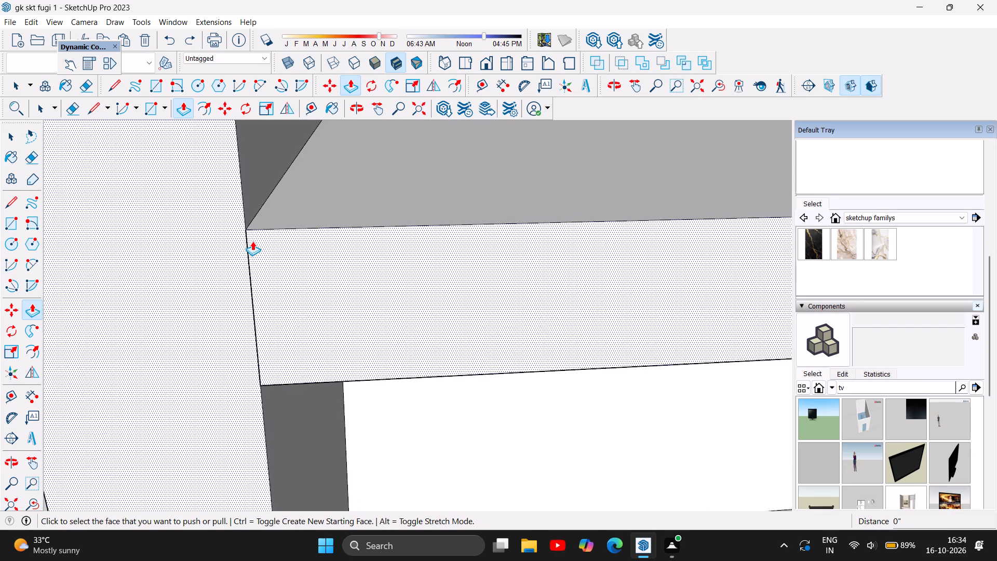